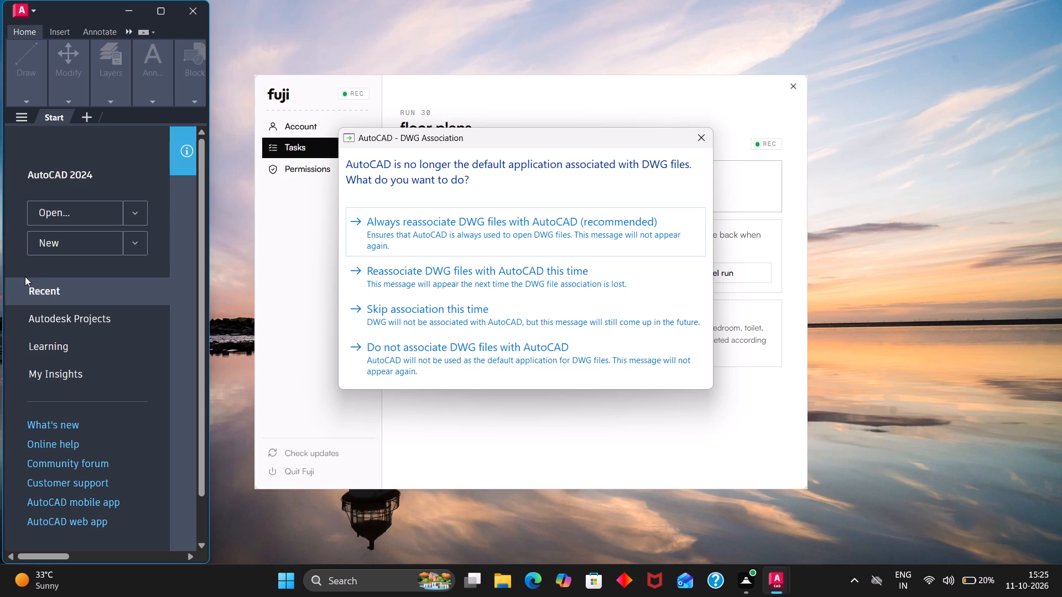
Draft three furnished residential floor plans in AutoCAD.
Dismiss the DWG file association prompt without choosing an option and maximize the AutoCAD window.
click(695, 139)
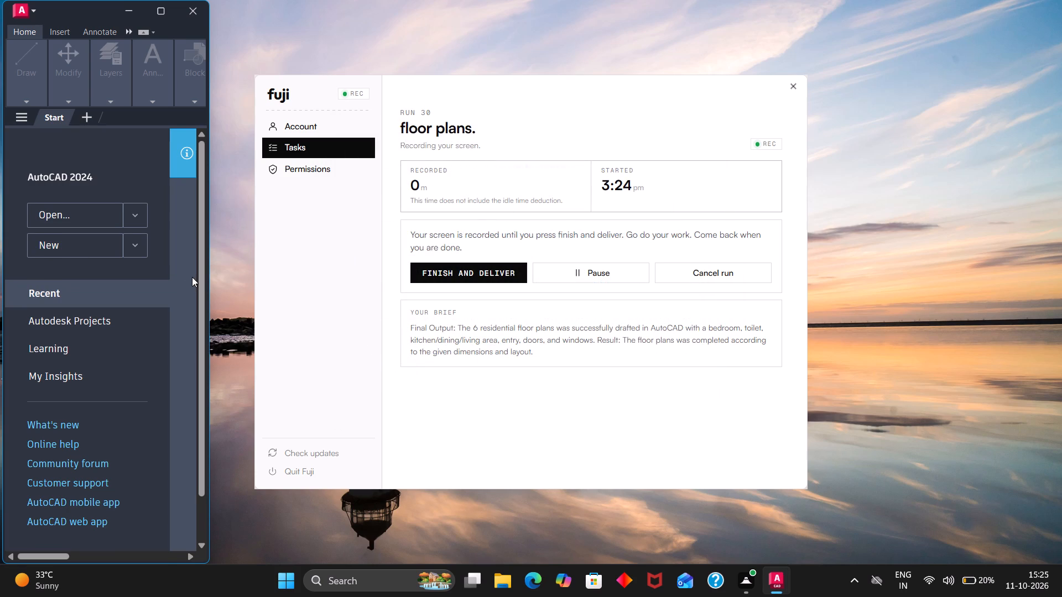
click(158, 9)
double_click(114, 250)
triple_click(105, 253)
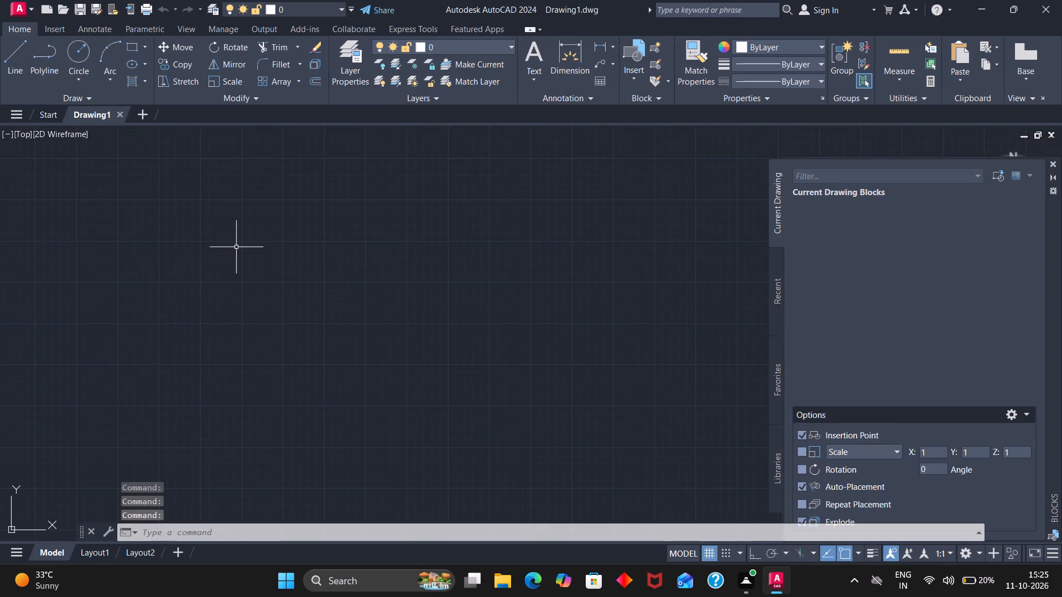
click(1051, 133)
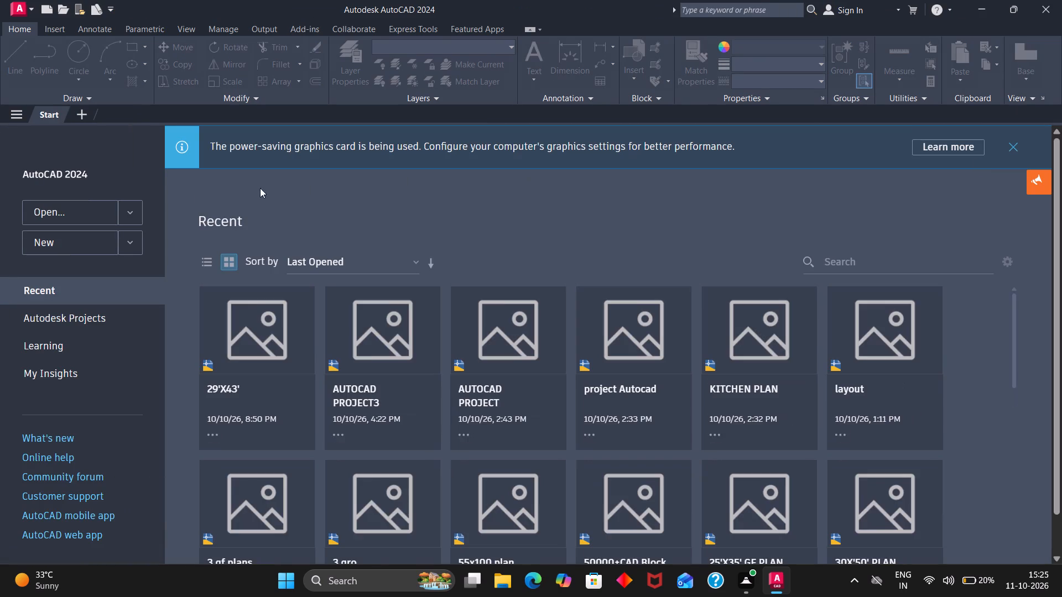
Create a new blank drawing and close the Blocks palette.
click(65, 242)
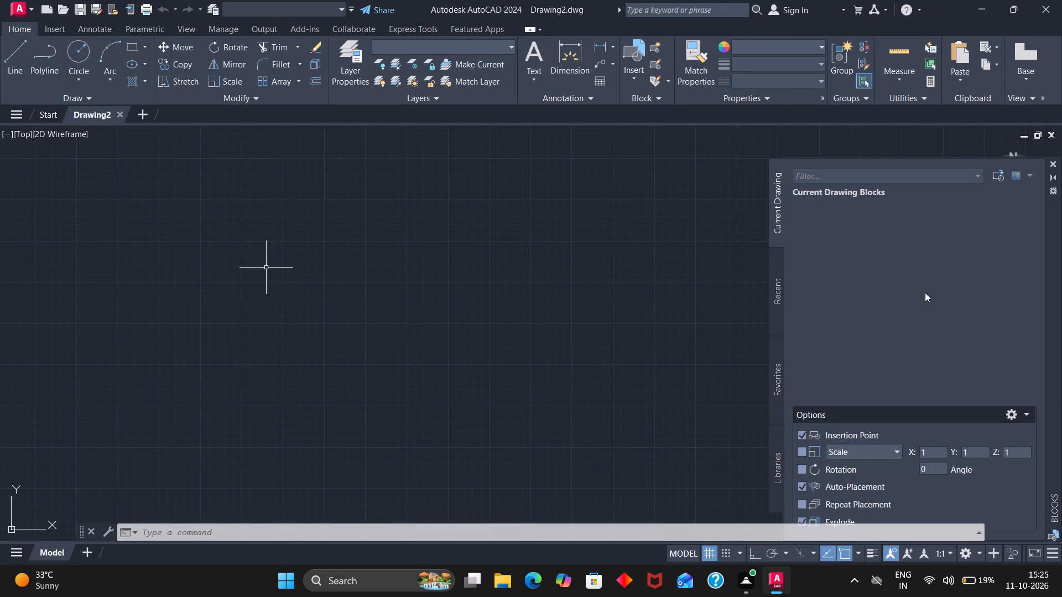
click(1054, 163)
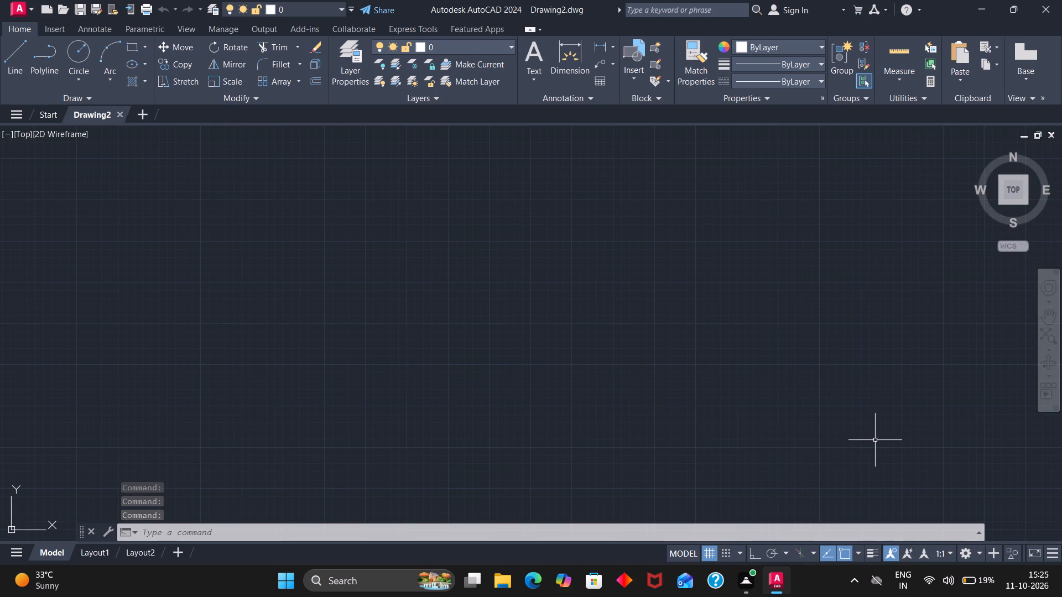
Configure the drawing units to Engineering length with 0'-0.0" precision and an insertion scale in inches.
key(u)
key(n)
key(Return)
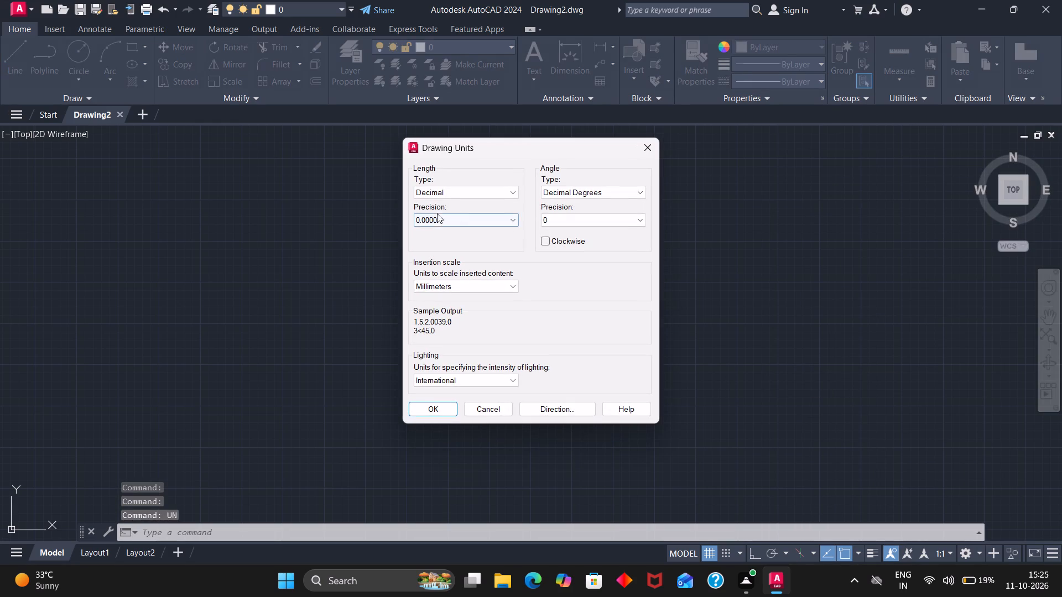
click(445, 195)
click(448, 225)
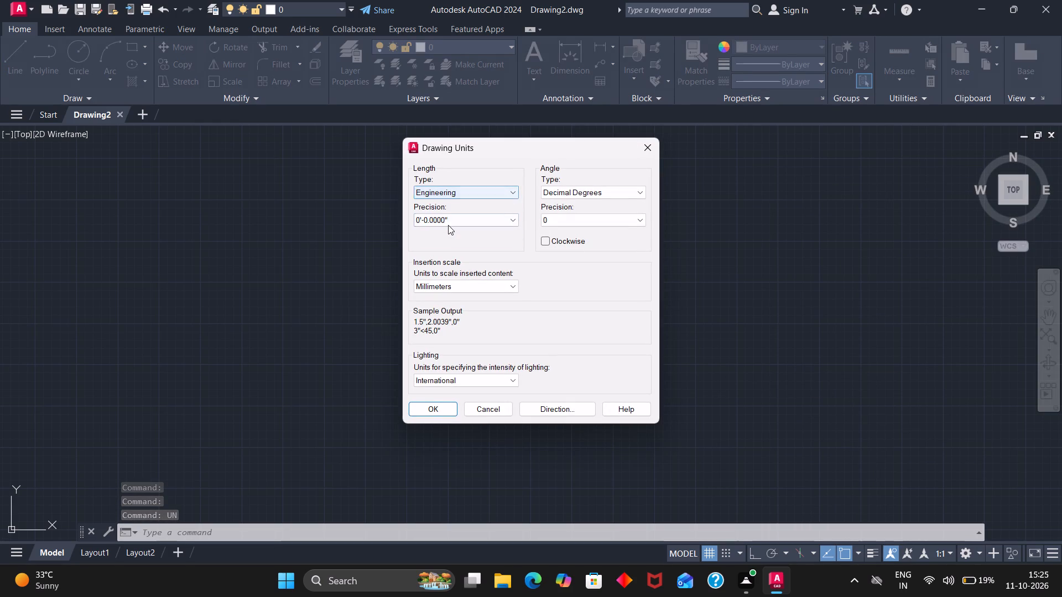
click(448, 225)
click(448, 239)
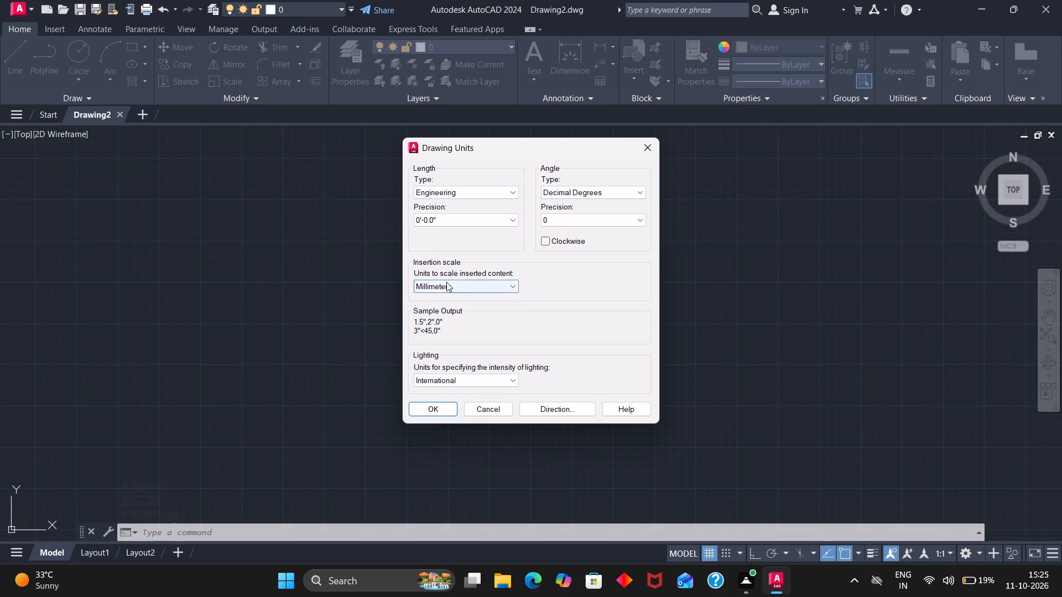
click(446, 287)
click(444, 306)
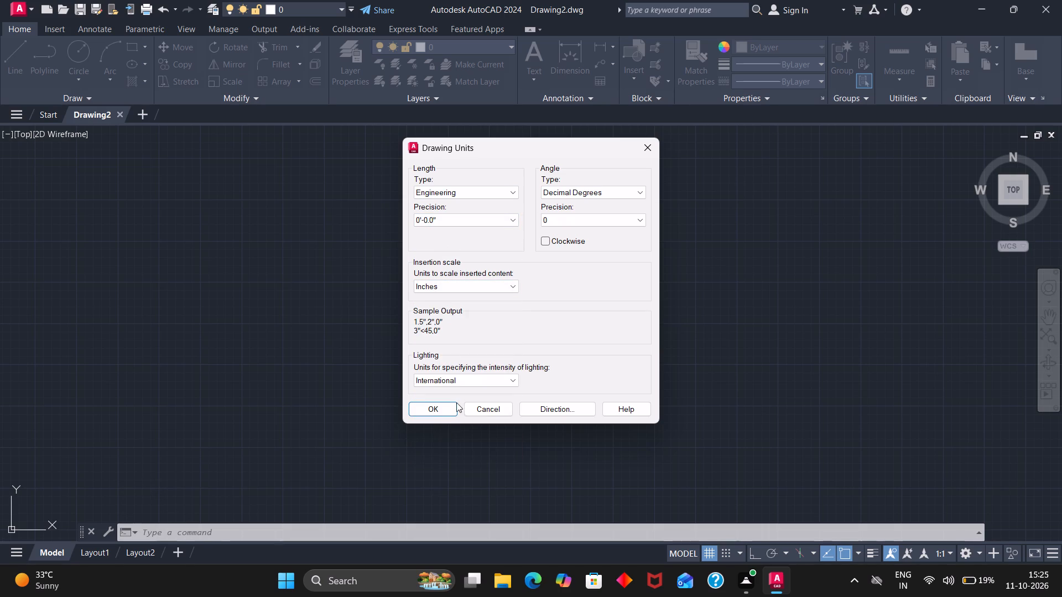
click(438, 417)
click(438, 411)
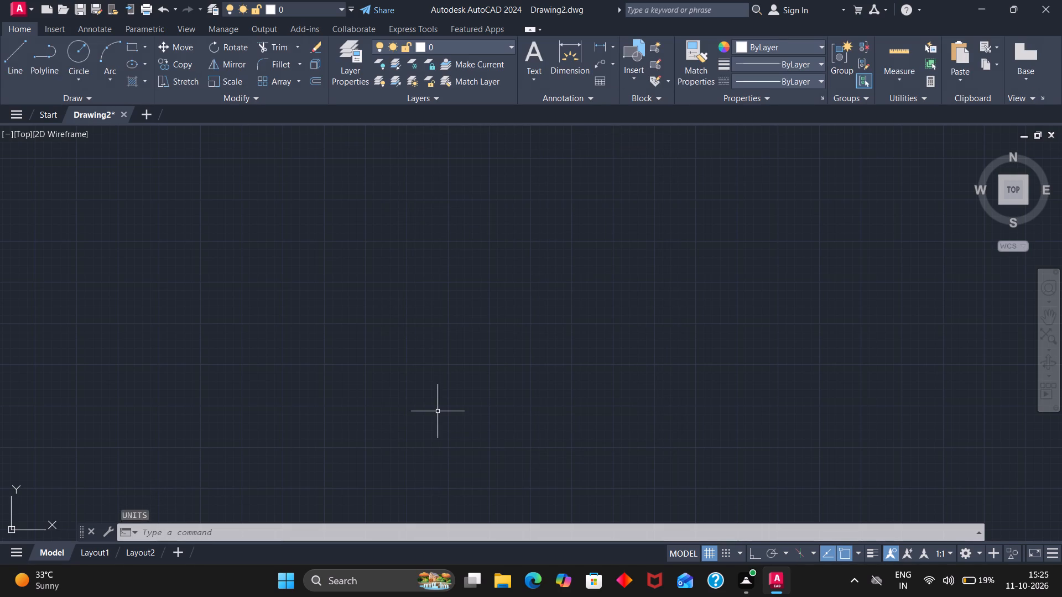
Set the ISO-25 dimension style's primary units to Engineering format with 0'-0.0" precision.
key(d)
key(Return)
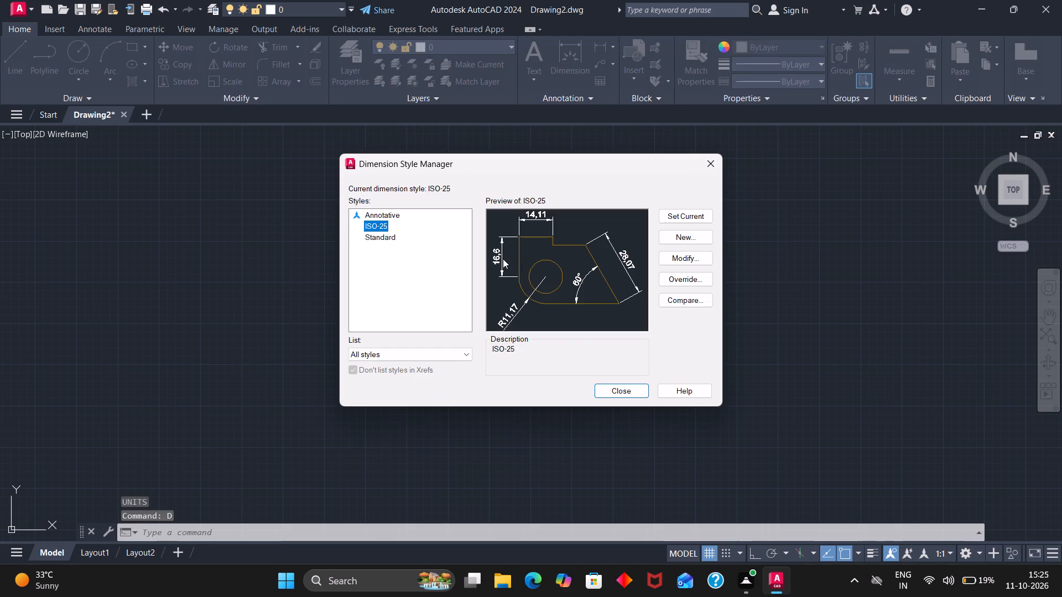
click(695, 265)
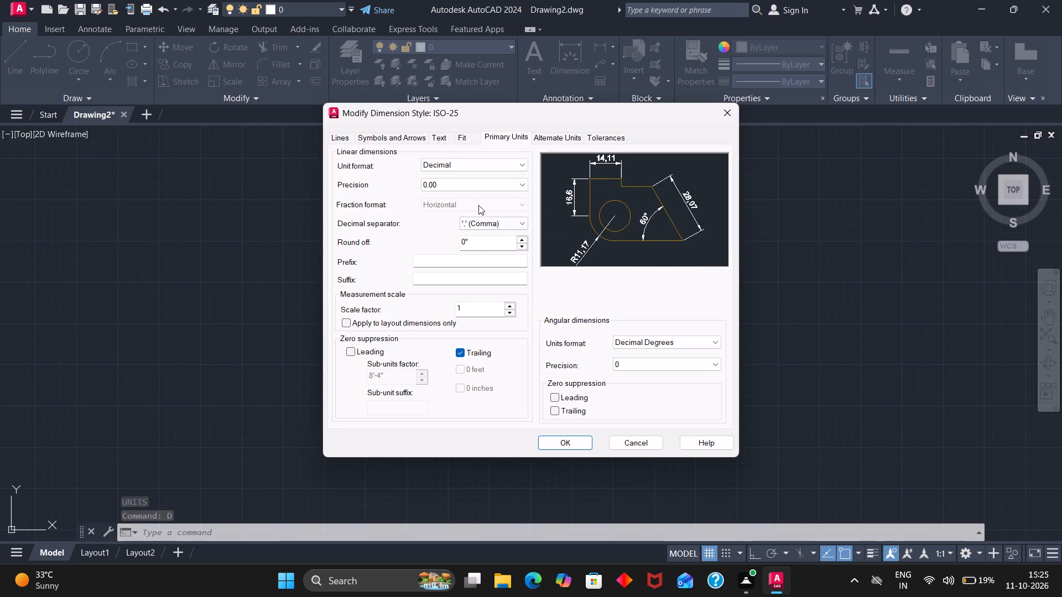
click(467, 163)
click(455, 195)
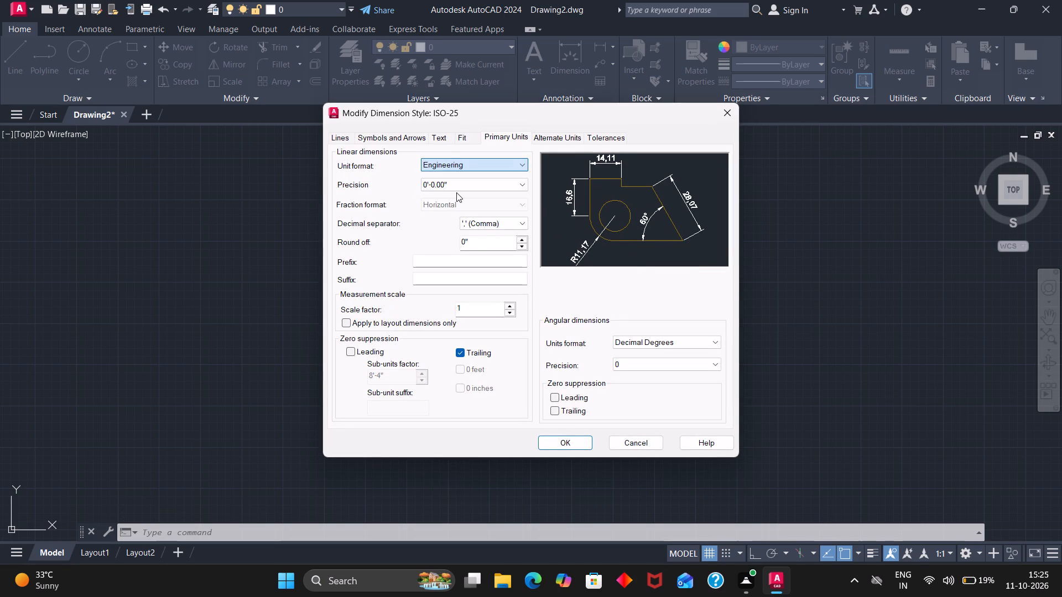
click(456, 187)
click(450, 205)
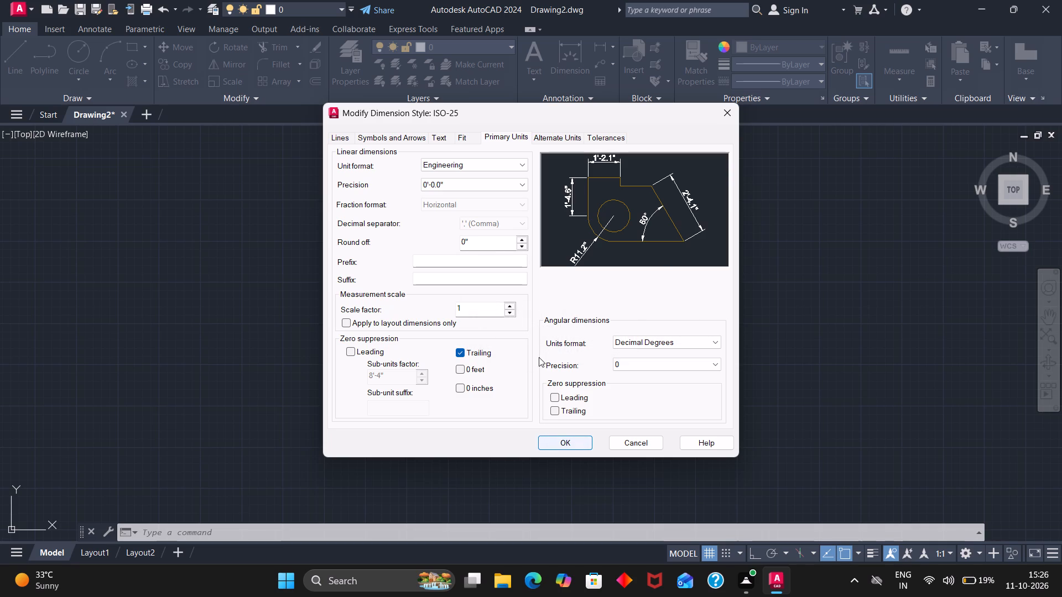
Increase the ISO-25 dimension text height by one increment, set its arrow size to 3", and save the style.
click(461, 142)
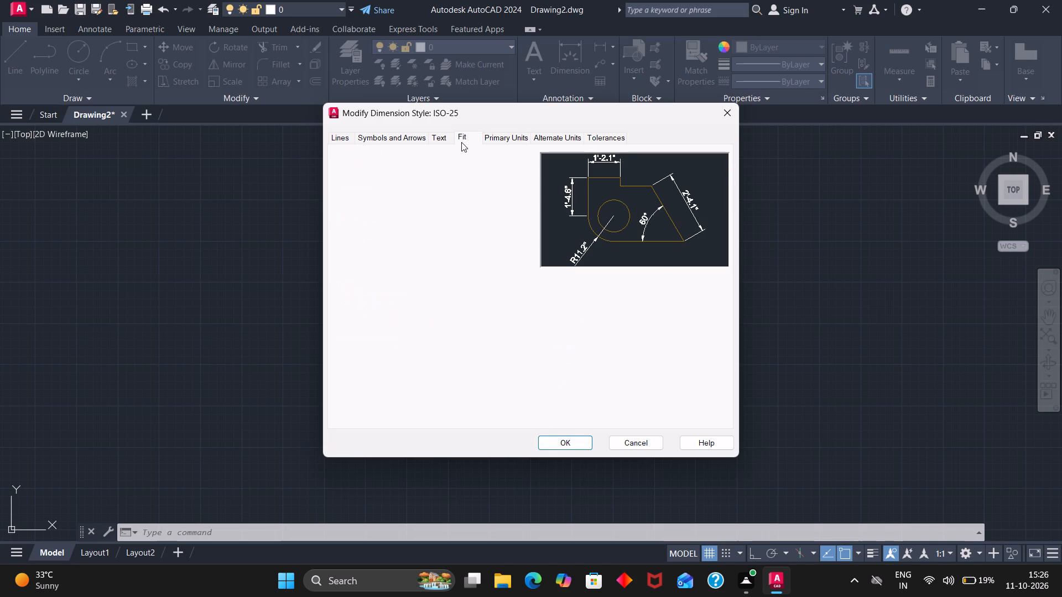
click(450, 139)
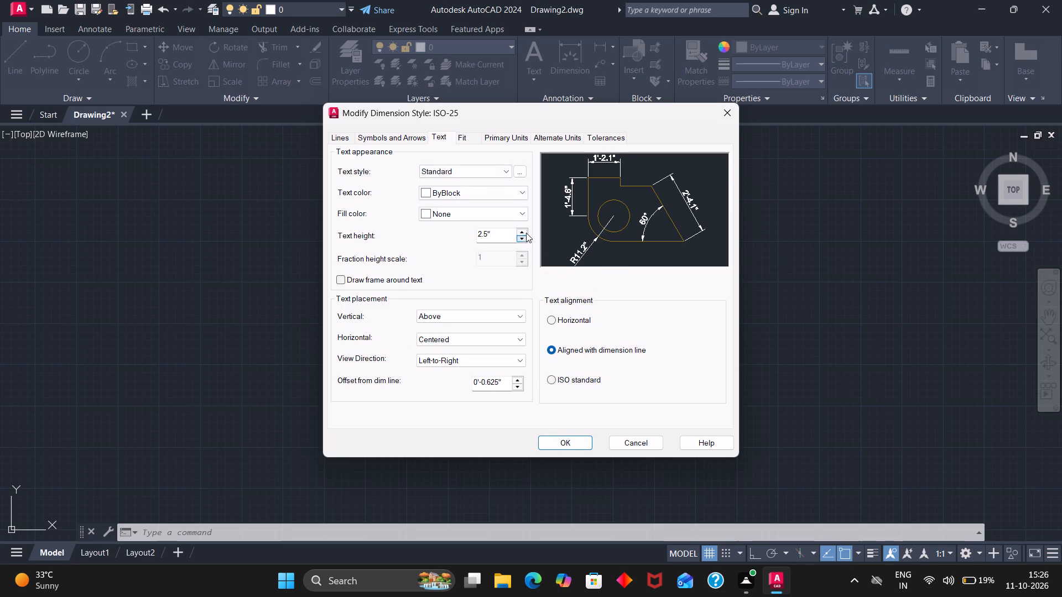
click(526, 231)
click(376, 132)
click(377, 136)
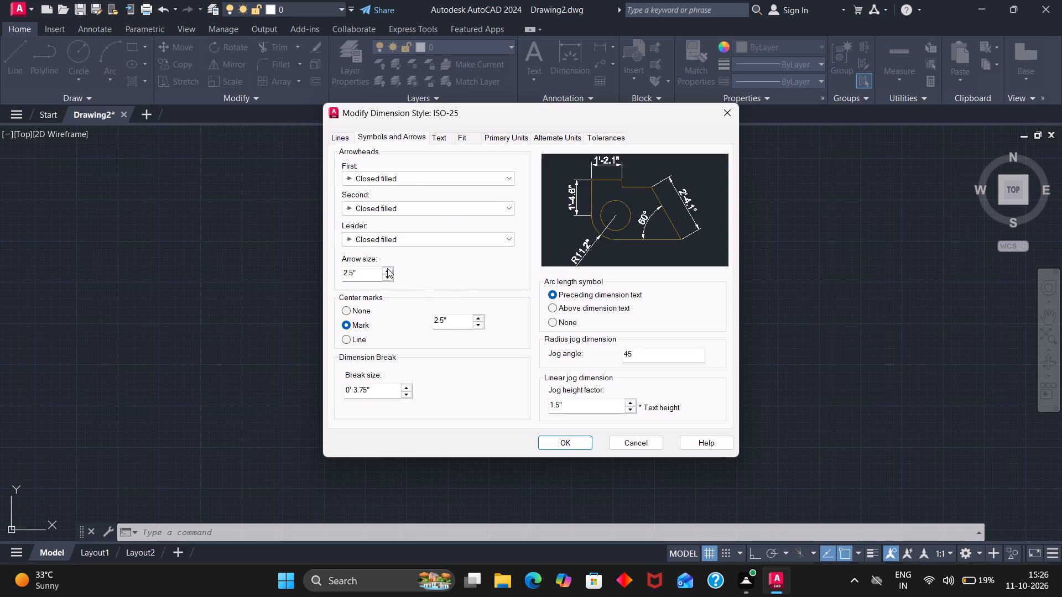
click(388, 270)
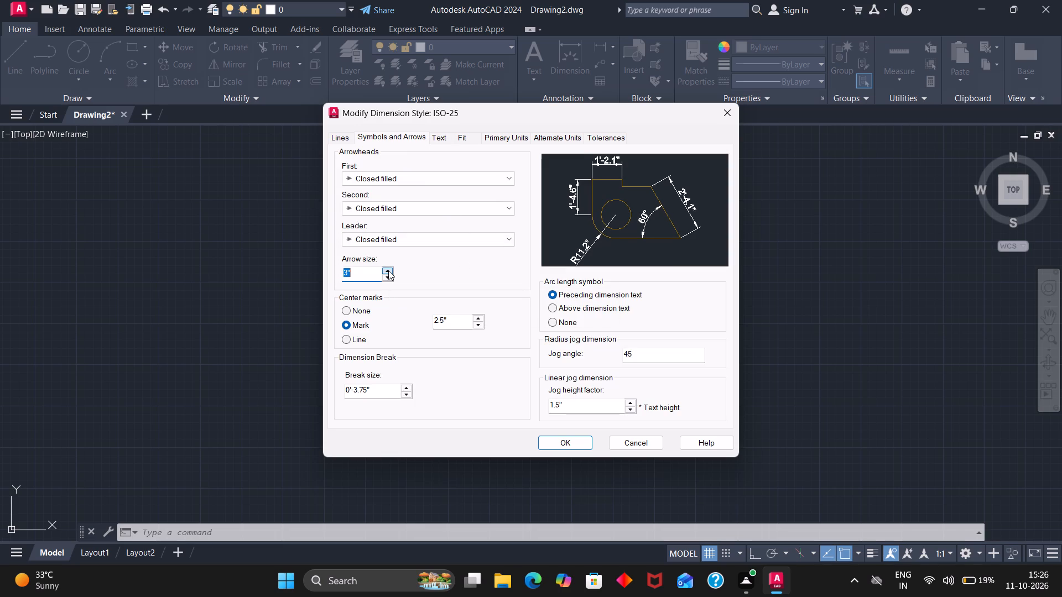
click(563, 442)
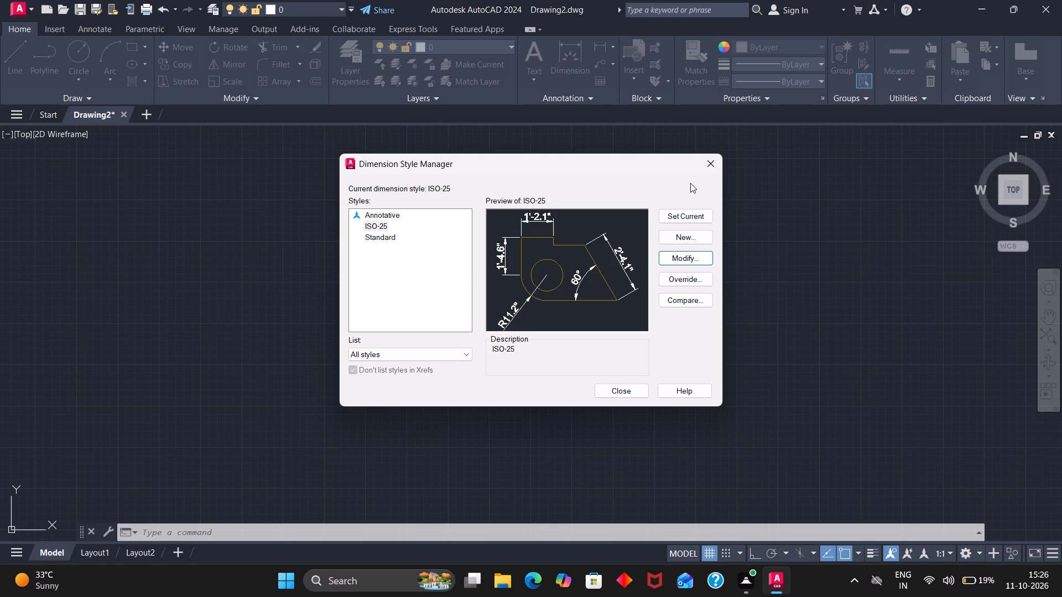
click(640, 387)
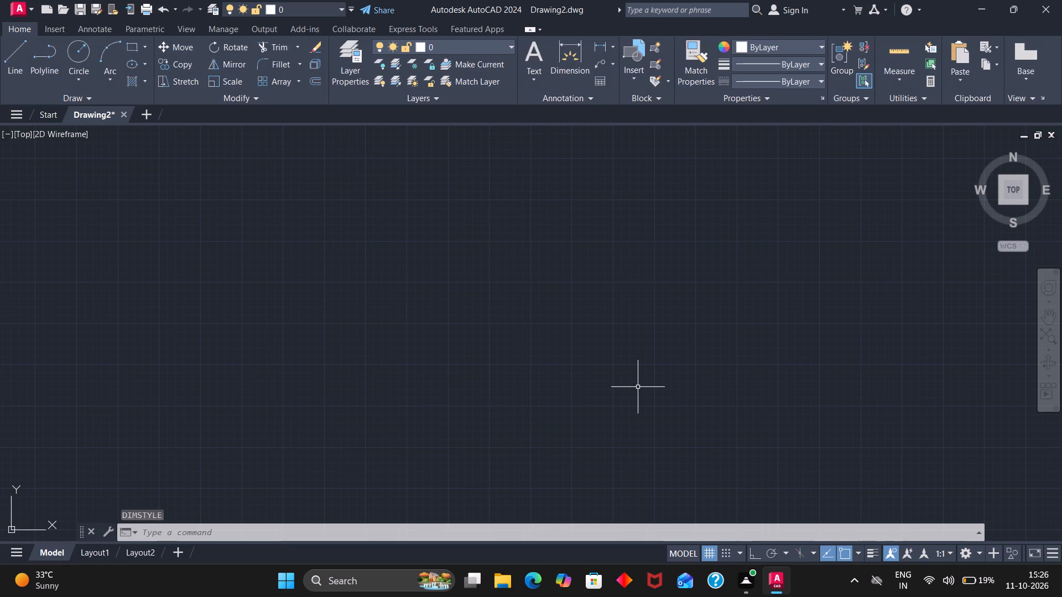
Review the ISO-25 dimension style's arrow, text, fit and primary unit settings, and set the style as current.
key(d)
key(Return)
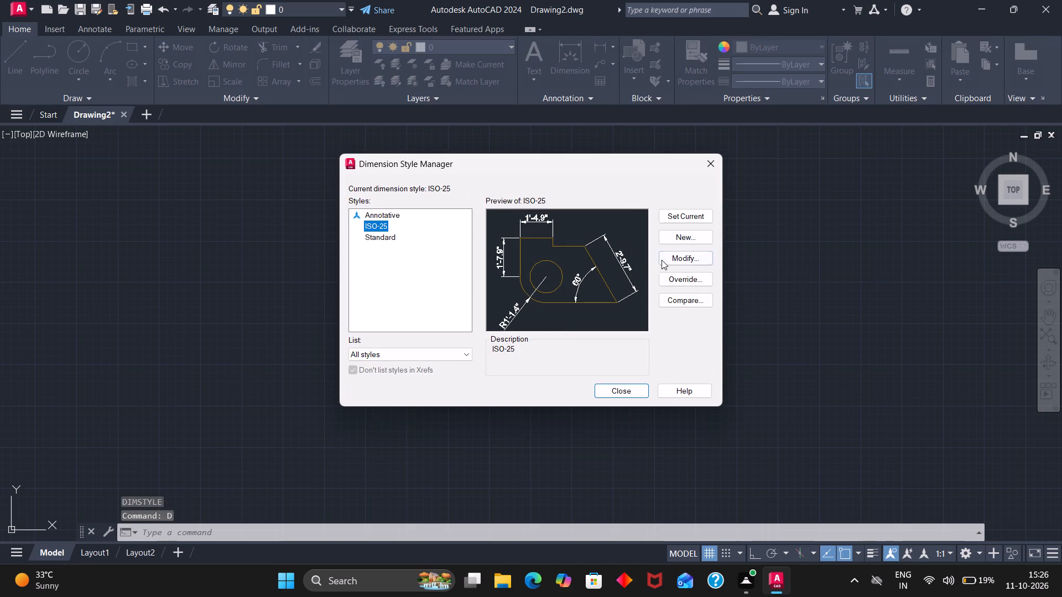
click(664, 257)
click(682, 253)
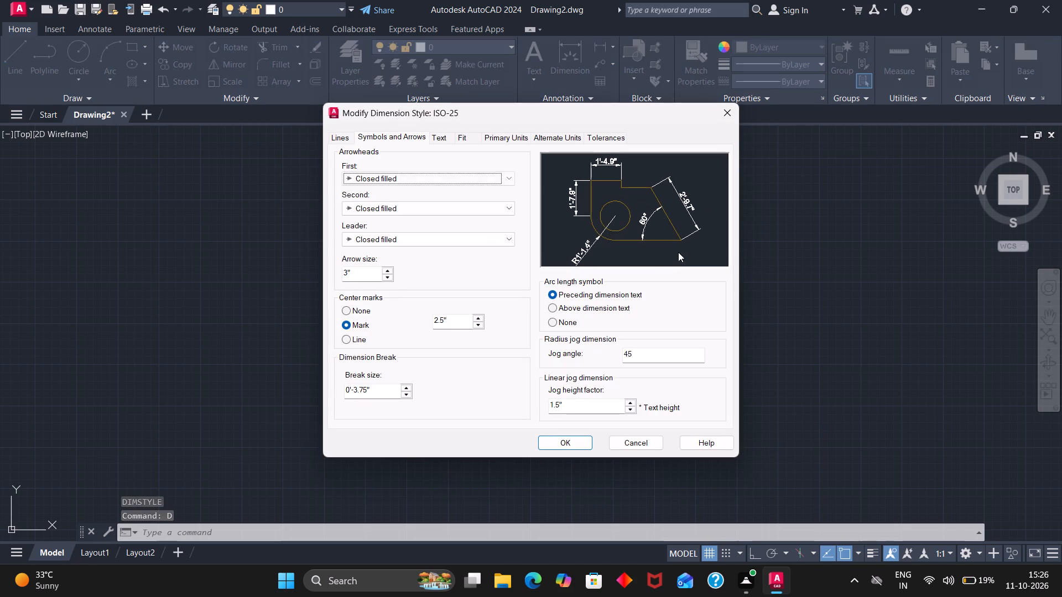
click(444, 135)
click(460, 134)
click(492, 137)
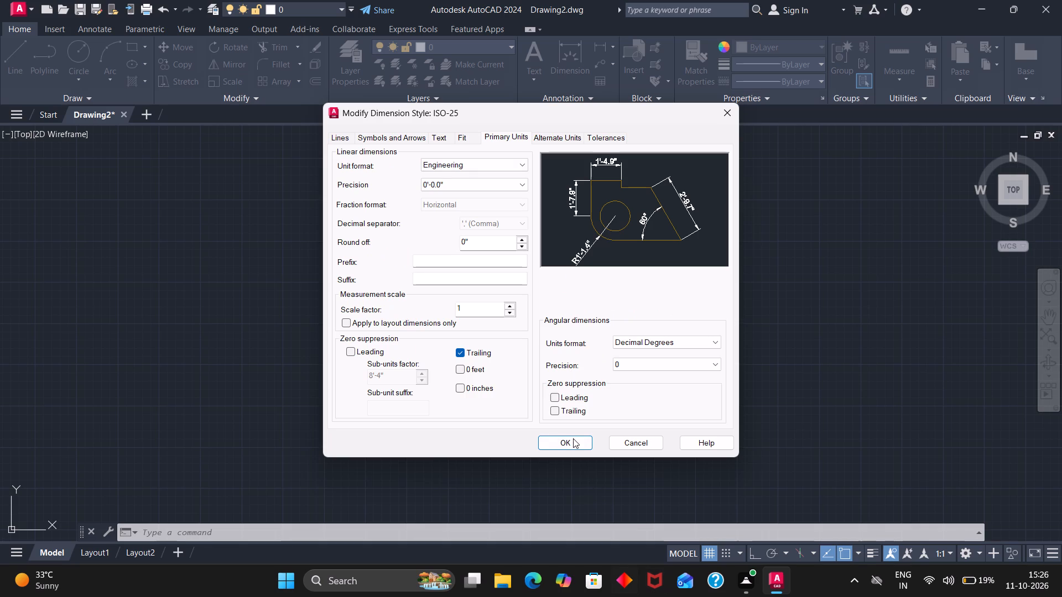
drag(572, 438, 574, 449)
click(688, 215)
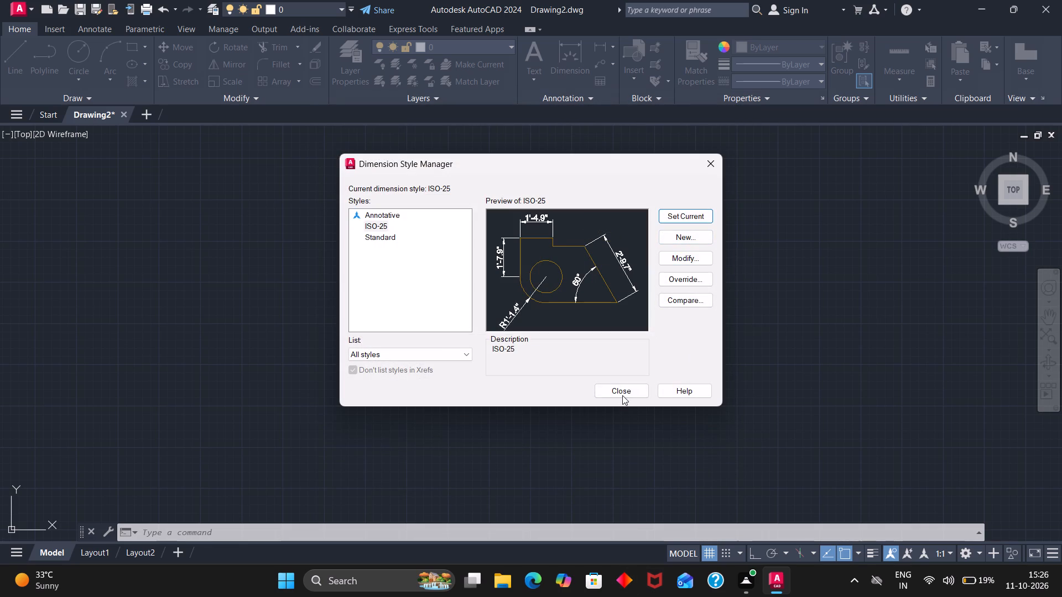
click(622, 394)
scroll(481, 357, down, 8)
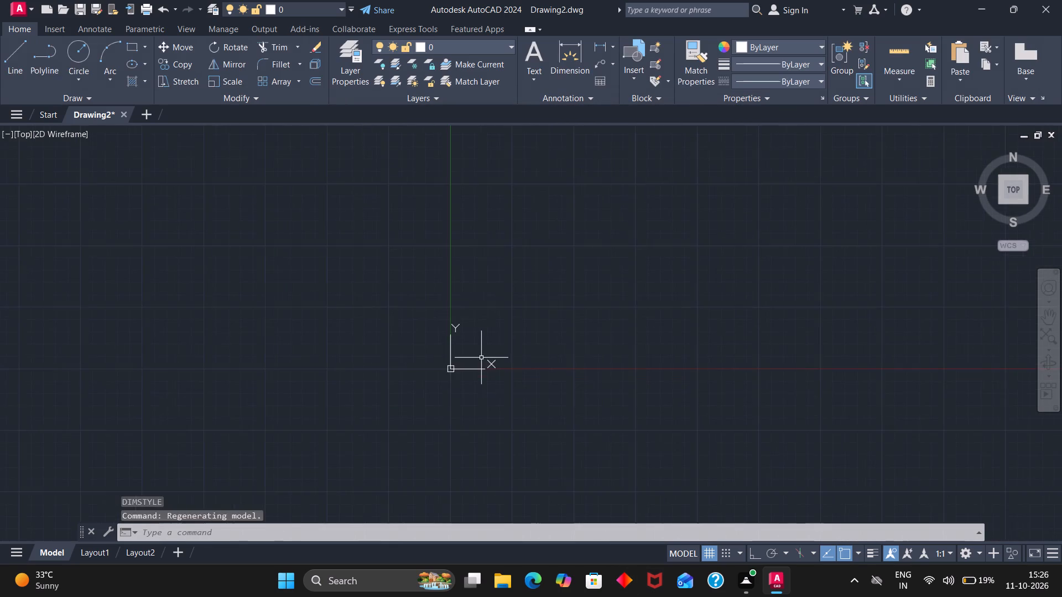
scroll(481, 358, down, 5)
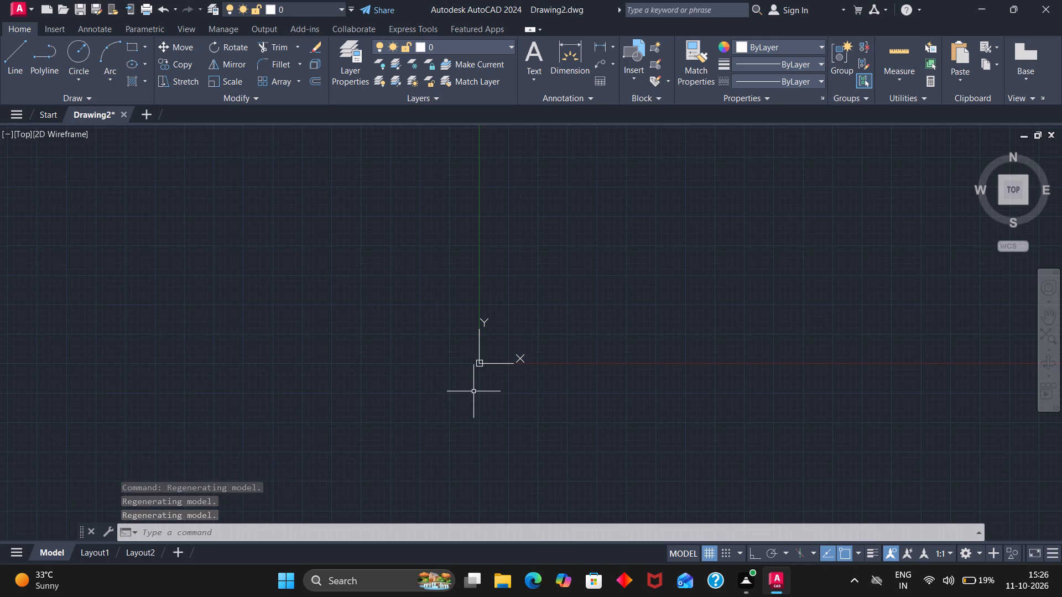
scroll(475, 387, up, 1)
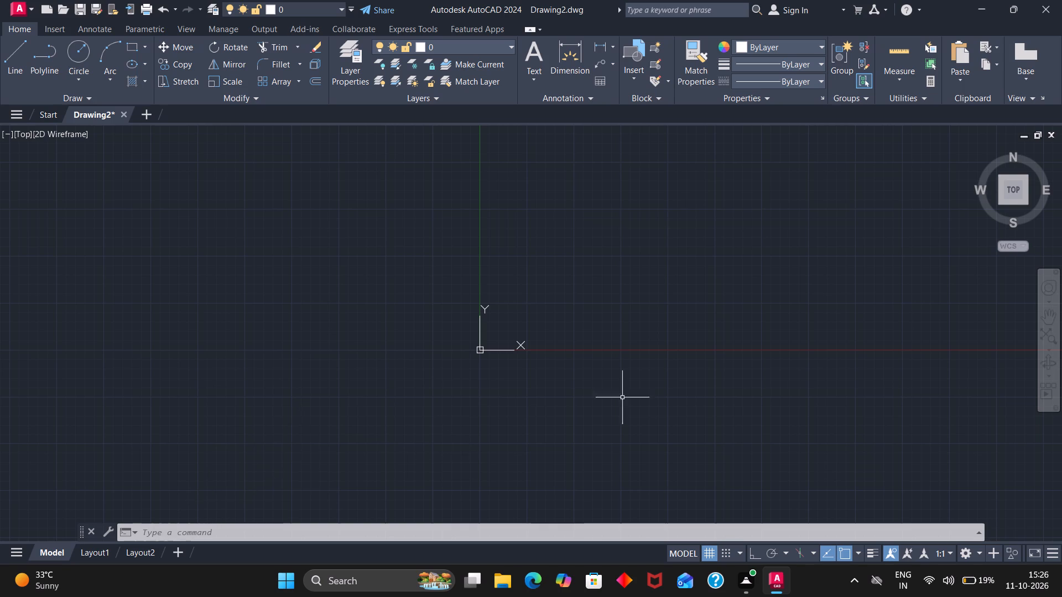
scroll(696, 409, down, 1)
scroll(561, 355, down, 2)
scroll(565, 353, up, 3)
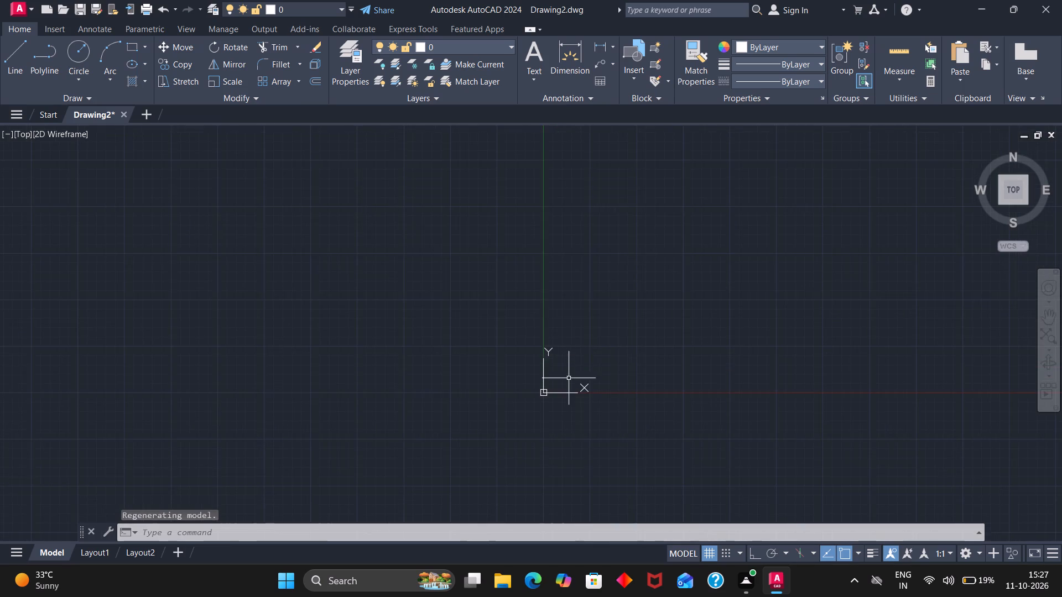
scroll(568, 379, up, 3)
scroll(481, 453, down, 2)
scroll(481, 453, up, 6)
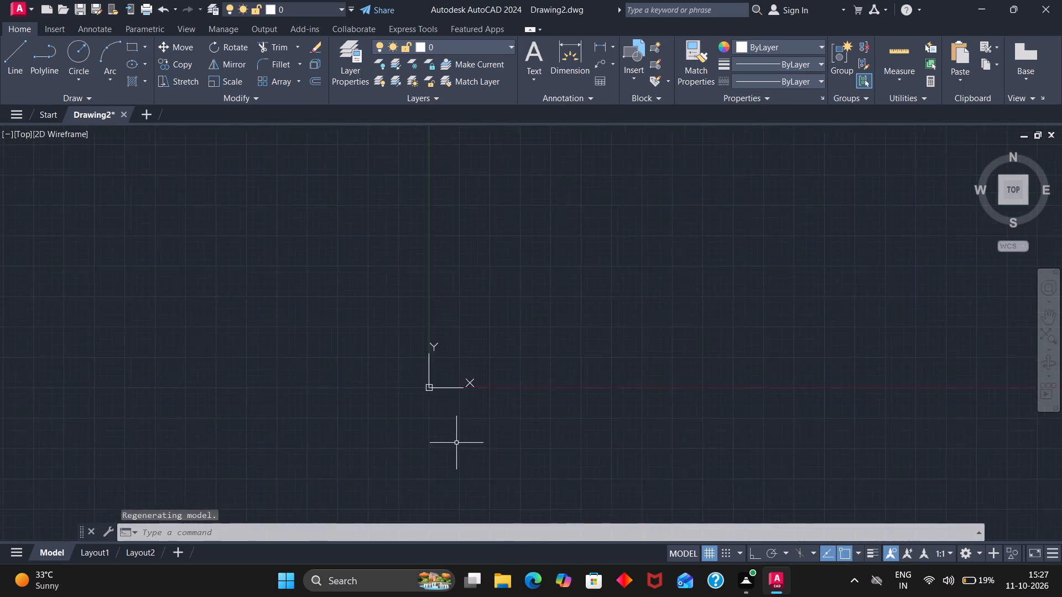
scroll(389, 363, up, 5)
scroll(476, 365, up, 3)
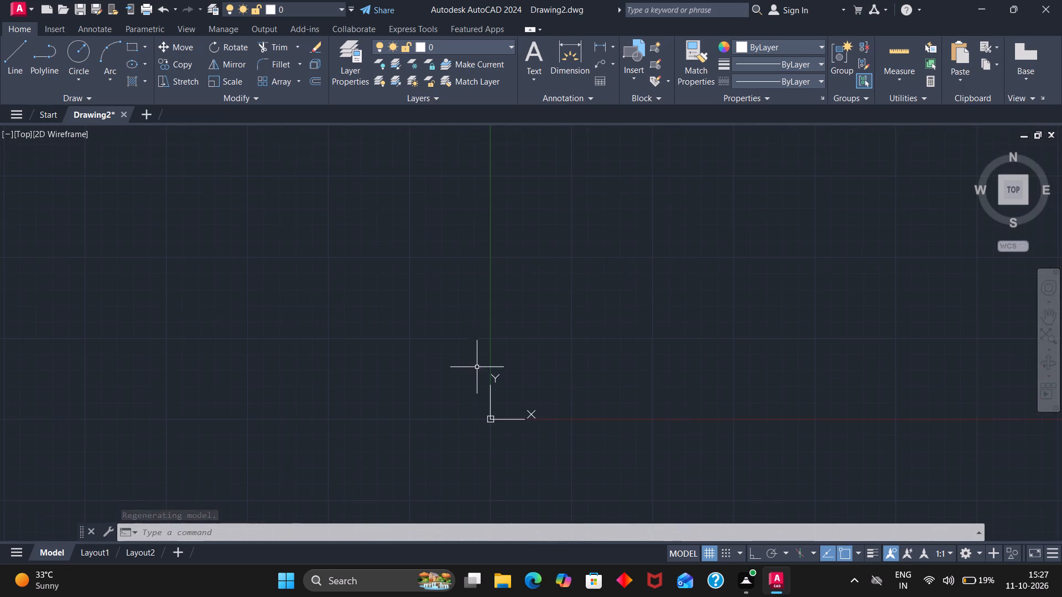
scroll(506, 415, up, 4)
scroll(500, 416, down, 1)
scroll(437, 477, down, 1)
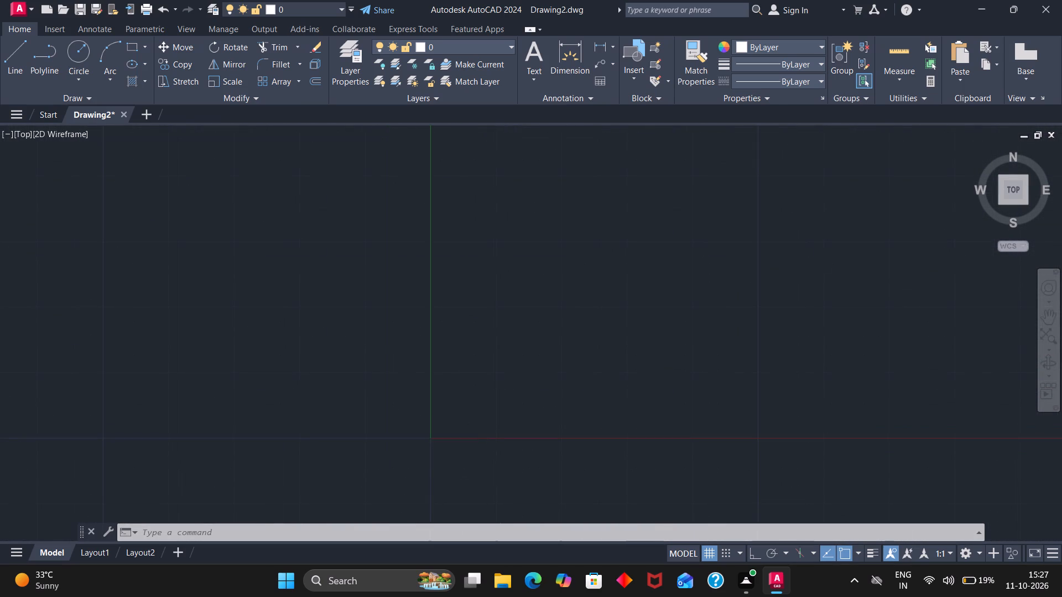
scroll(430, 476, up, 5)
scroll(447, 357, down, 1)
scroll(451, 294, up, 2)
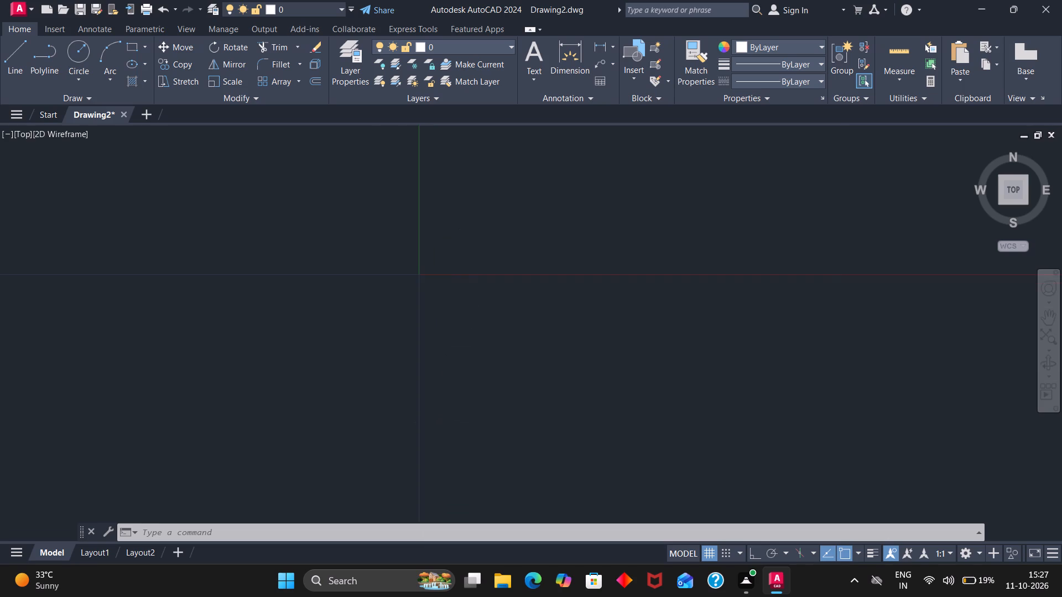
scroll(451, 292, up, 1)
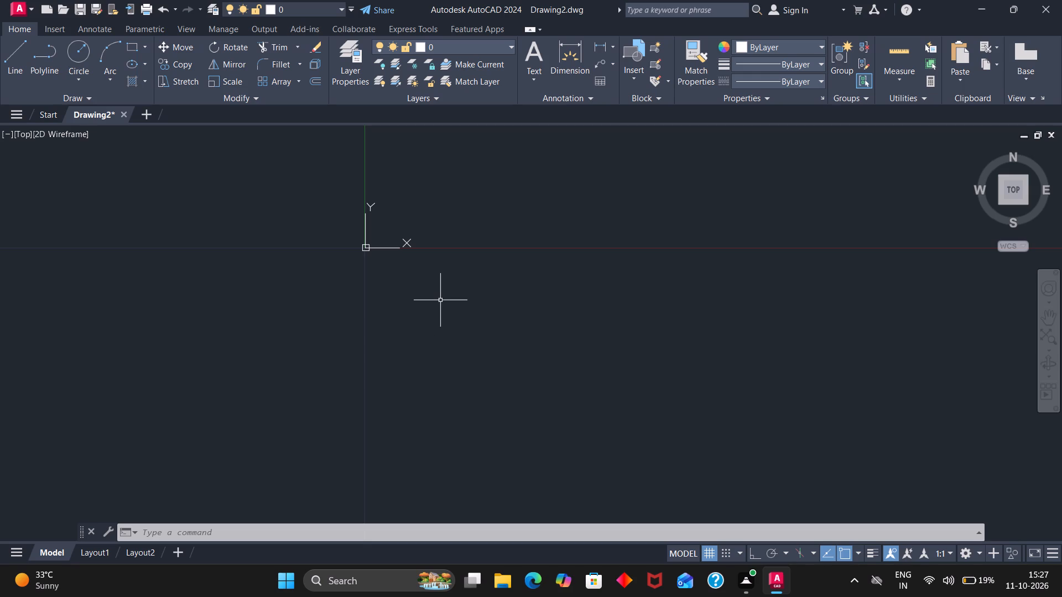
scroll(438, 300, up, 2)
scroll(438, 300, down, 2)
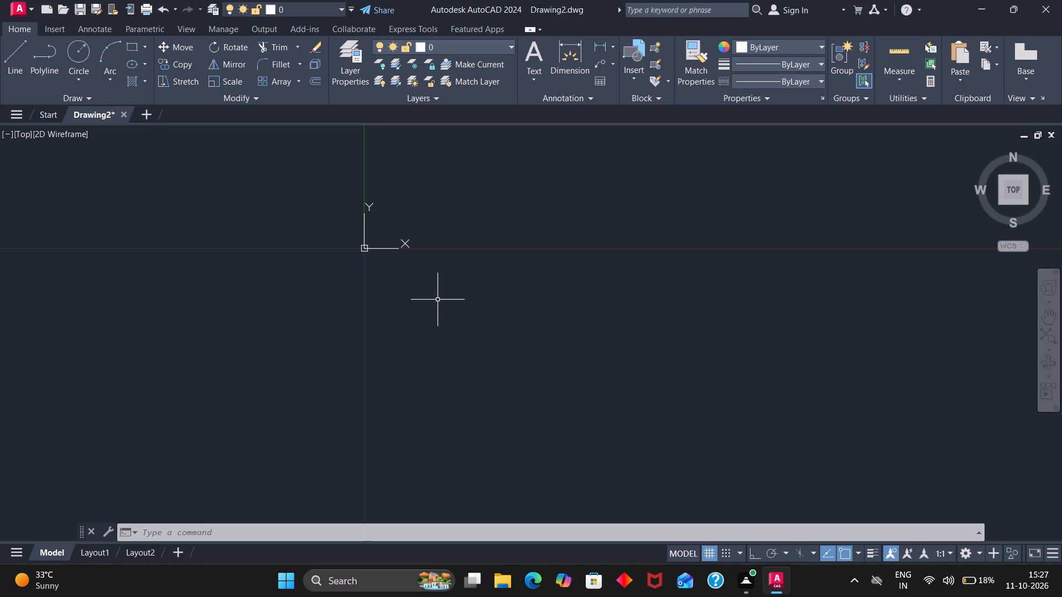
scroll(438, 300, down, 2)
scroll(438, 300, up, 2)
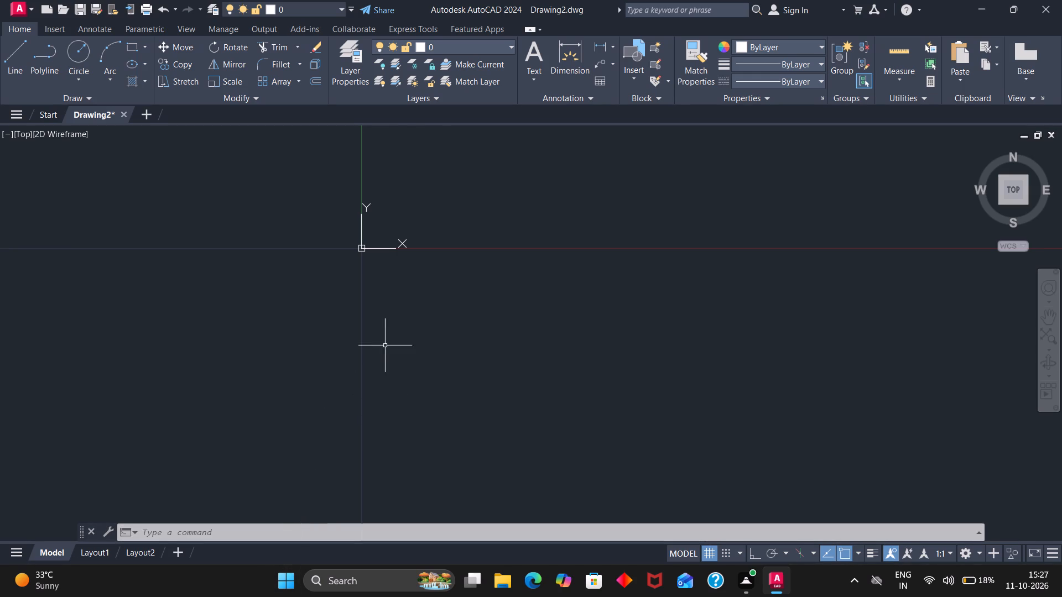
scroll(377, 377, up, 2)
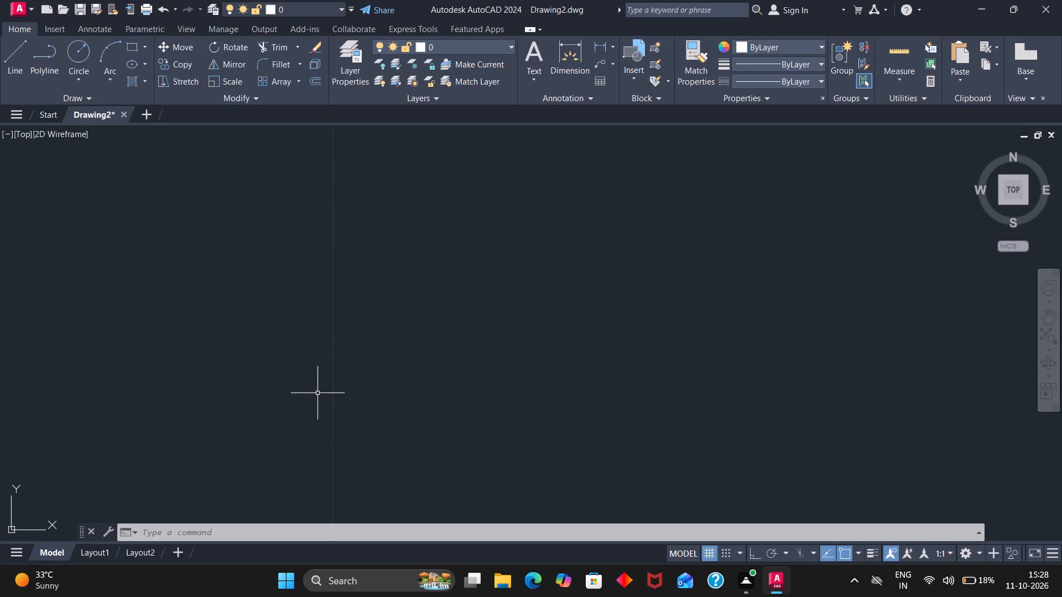
Start the Rectangle command to draw a rectangle near the drawing origin, with several feet of space in view.
click(129, 46)
scroll(258, 248, down, 6)
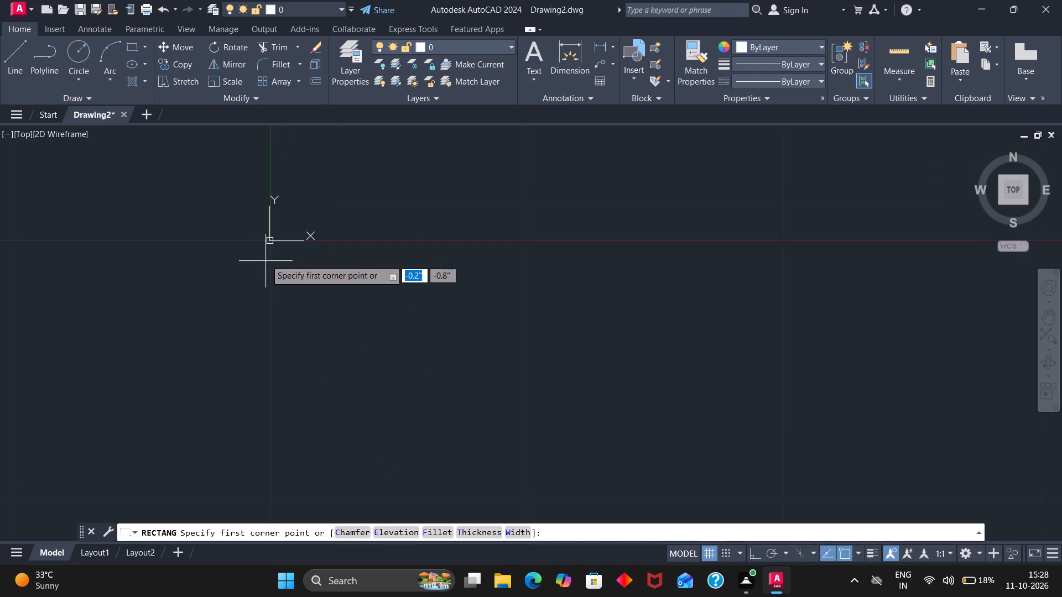
scroll(267, 256, down, 4)
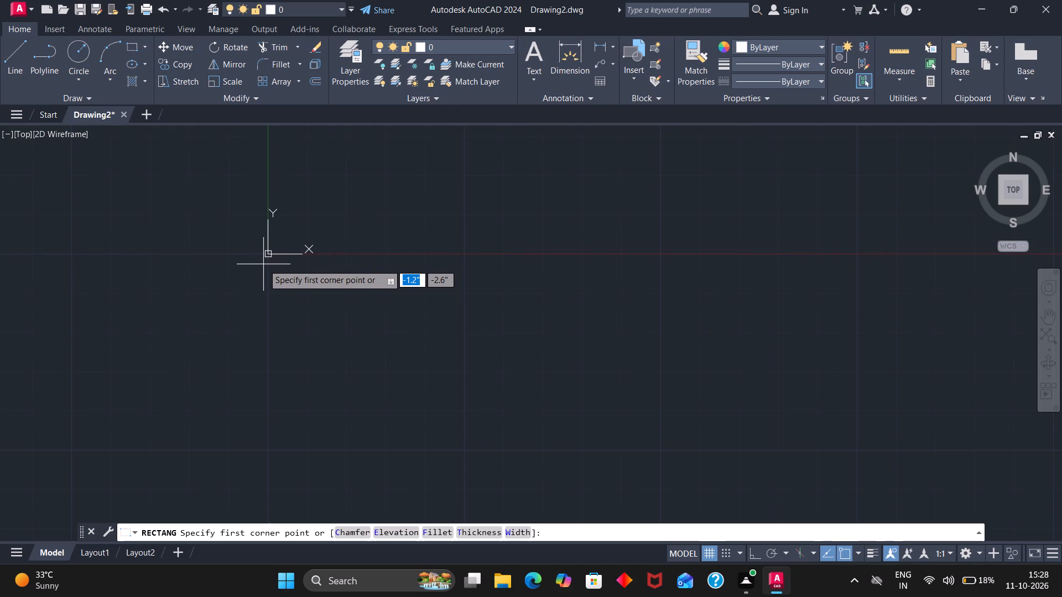
scroll(263, 264, down, 1)
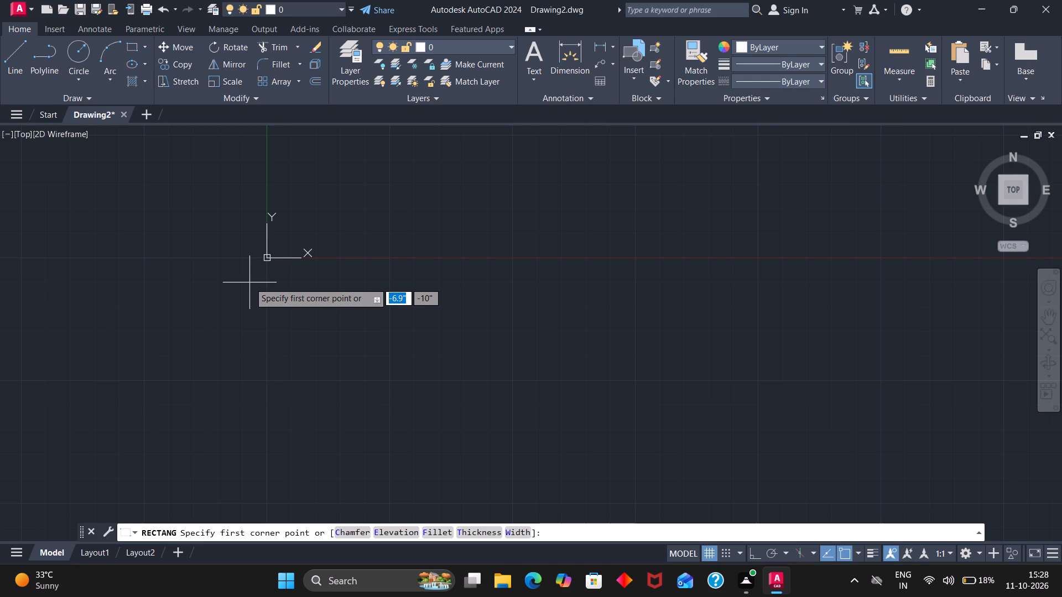
scroll(249, 285, down, 2)
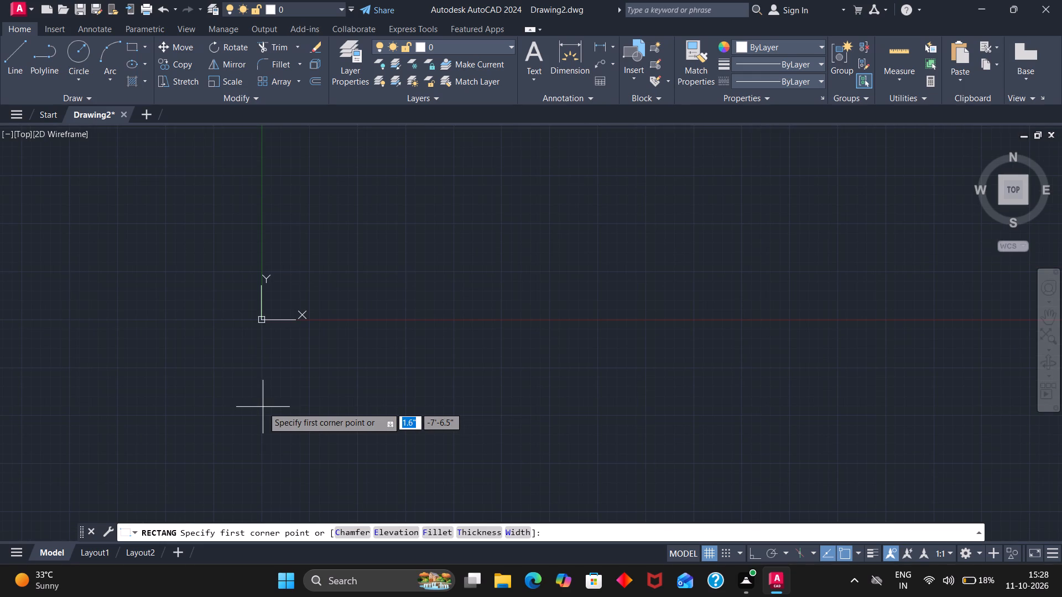
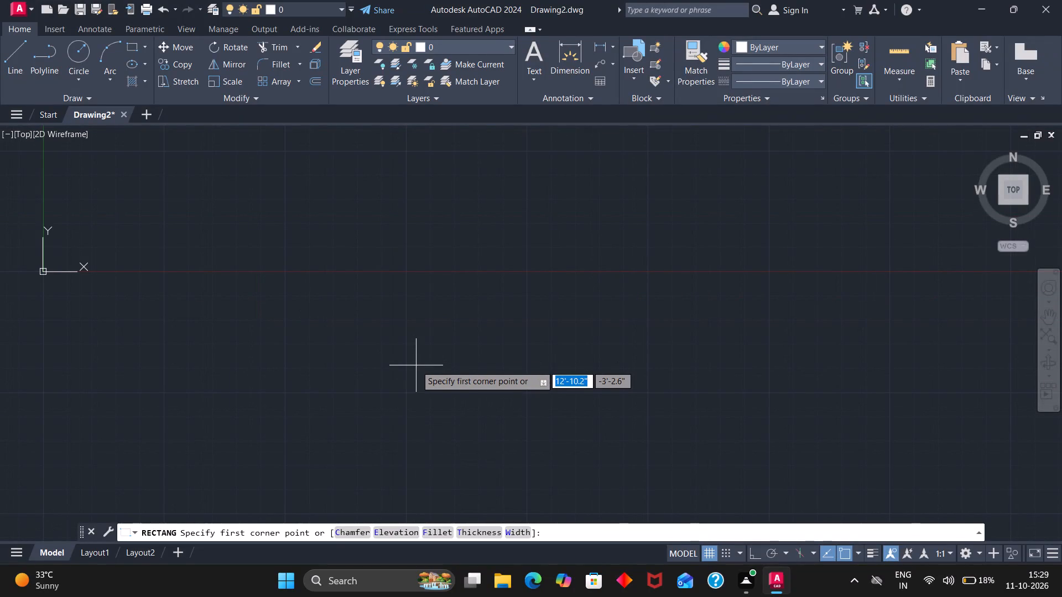
Draw the plan's outer wall rectangle near the drawing origin, 23' wide by 30' high.
scroll(435, 402, up, 1)
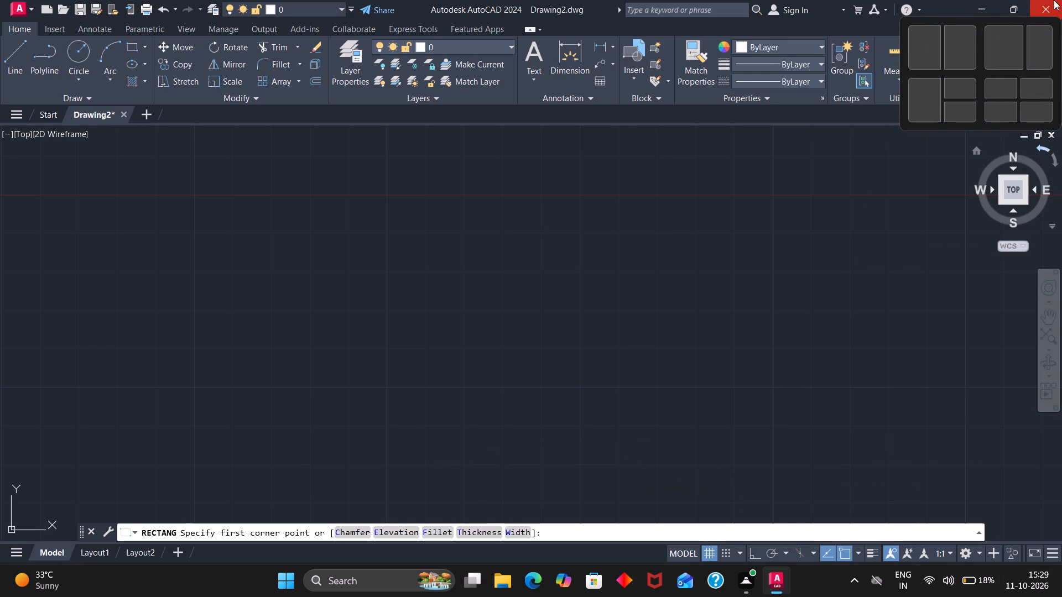
scroll(986, 33, up, 2)
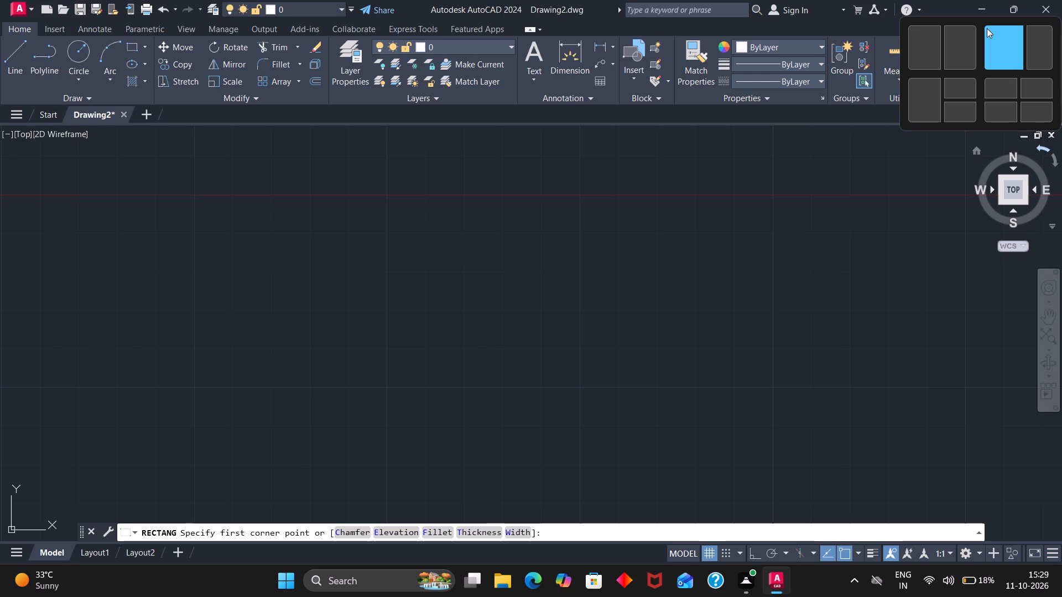
scroll(987, 28, down, 2)
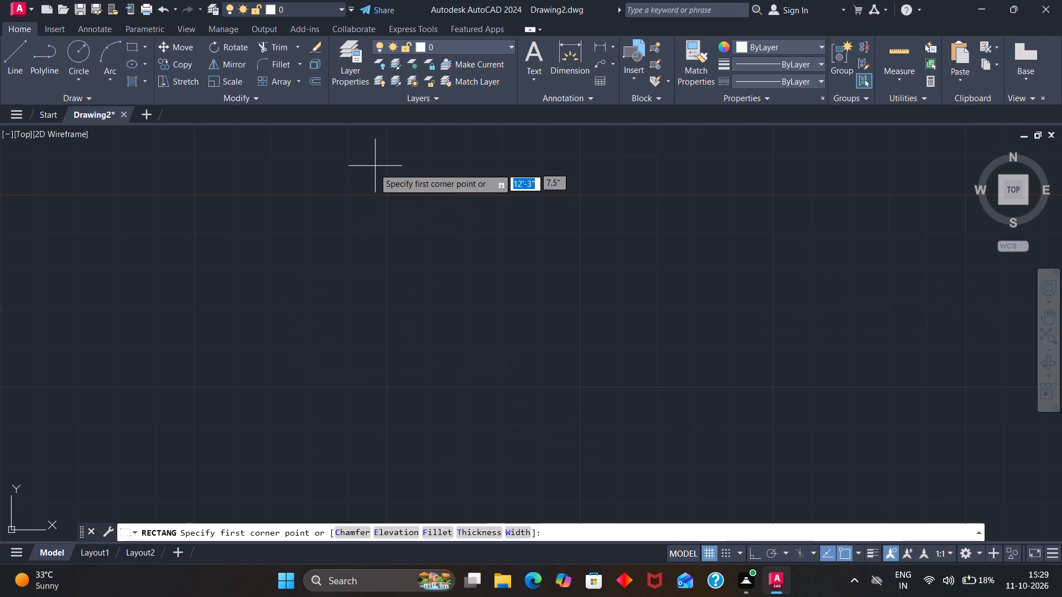
click(321, 208)
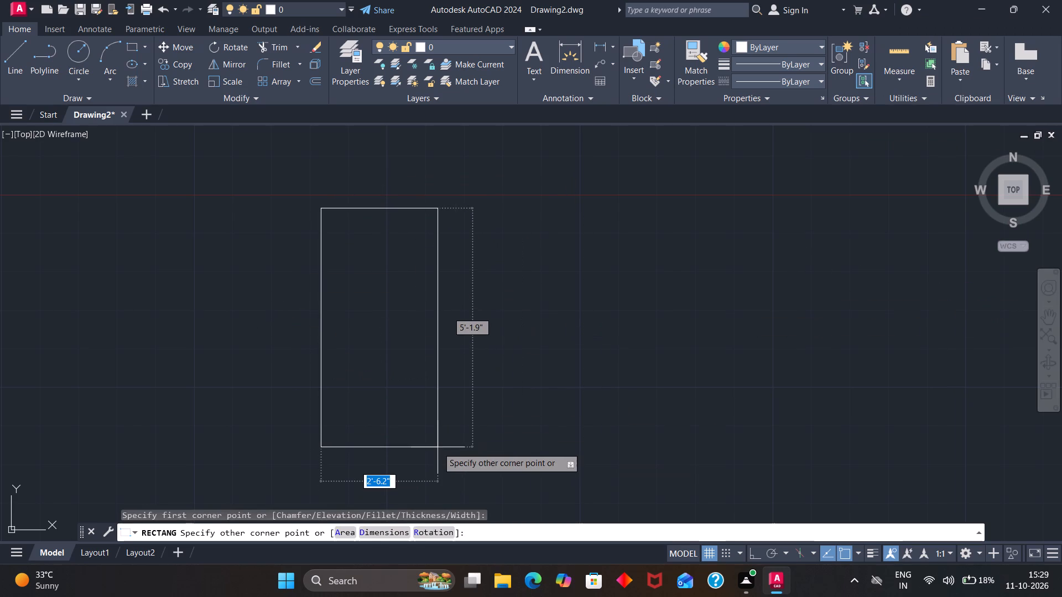
text(23')
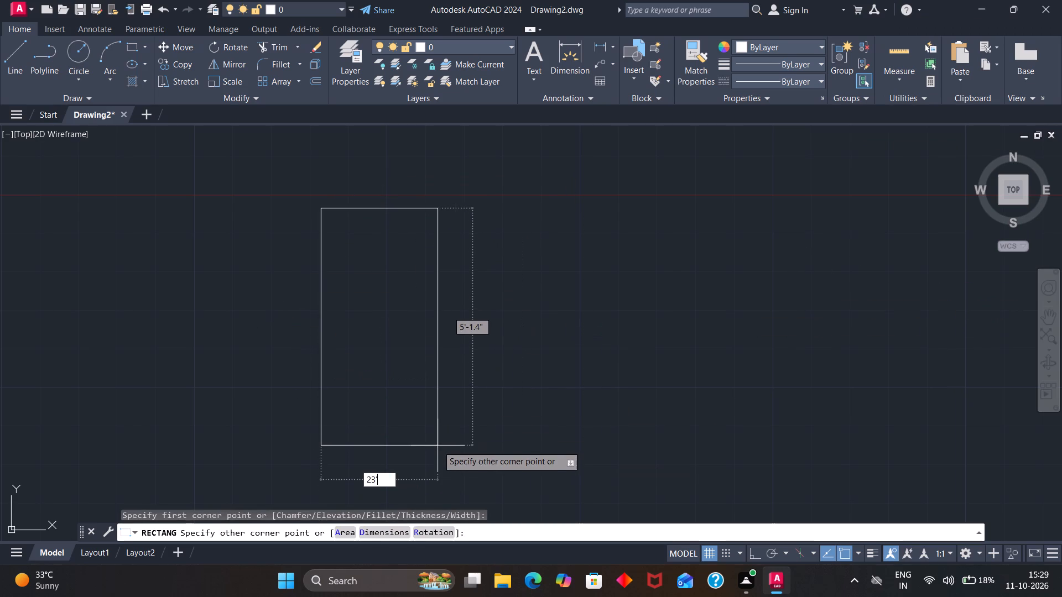
key(comma)
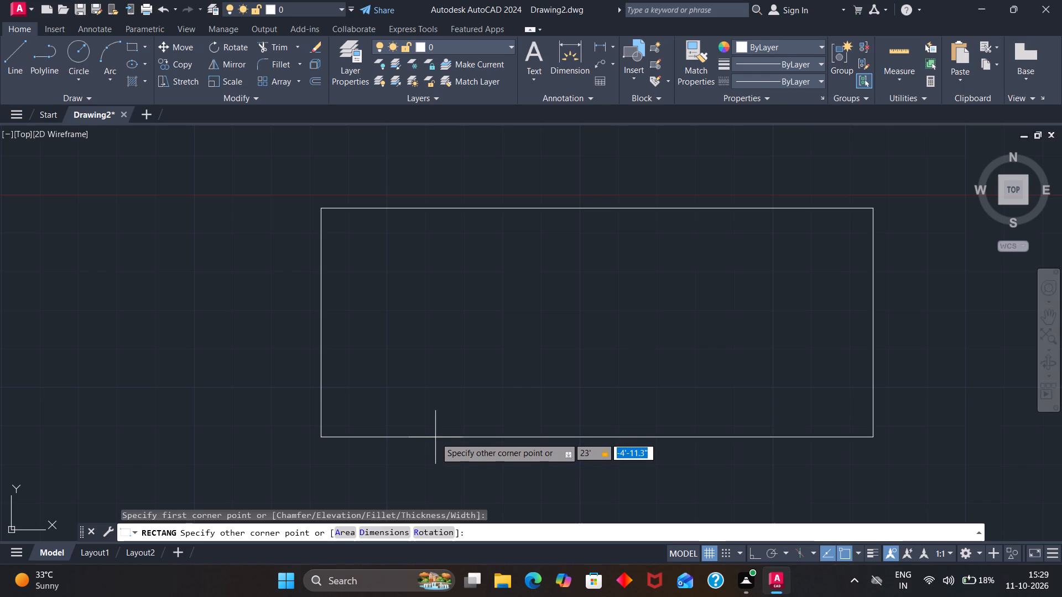
key(3)
key(0)
key(apostrophe)
key(Return)
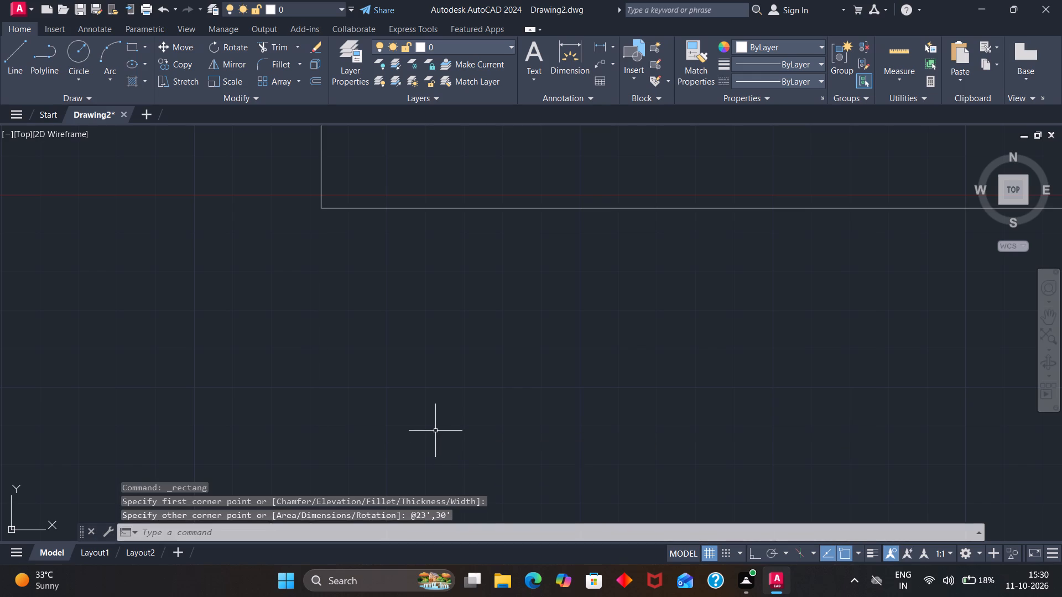
Offset the 23' by 30' rectangle 9" inward to form the exterior wall thickness.
scroll(435, 430, down, 5)
scroll(491, 228, down, 1)
scroll(497, 195, up, 2)
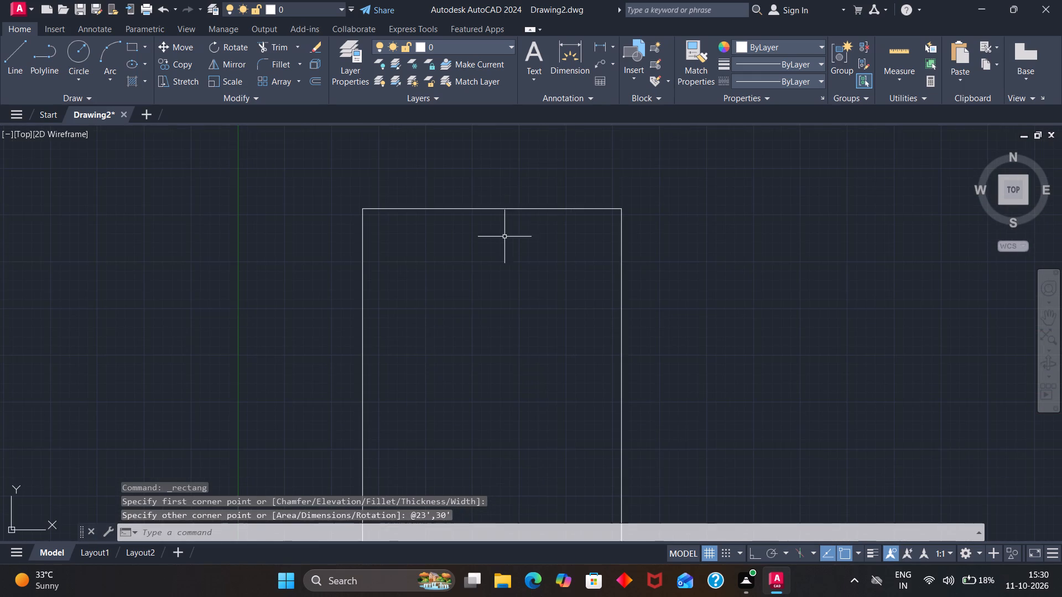
scroll(506, 221, down, 1)
key(o)
key(Return)
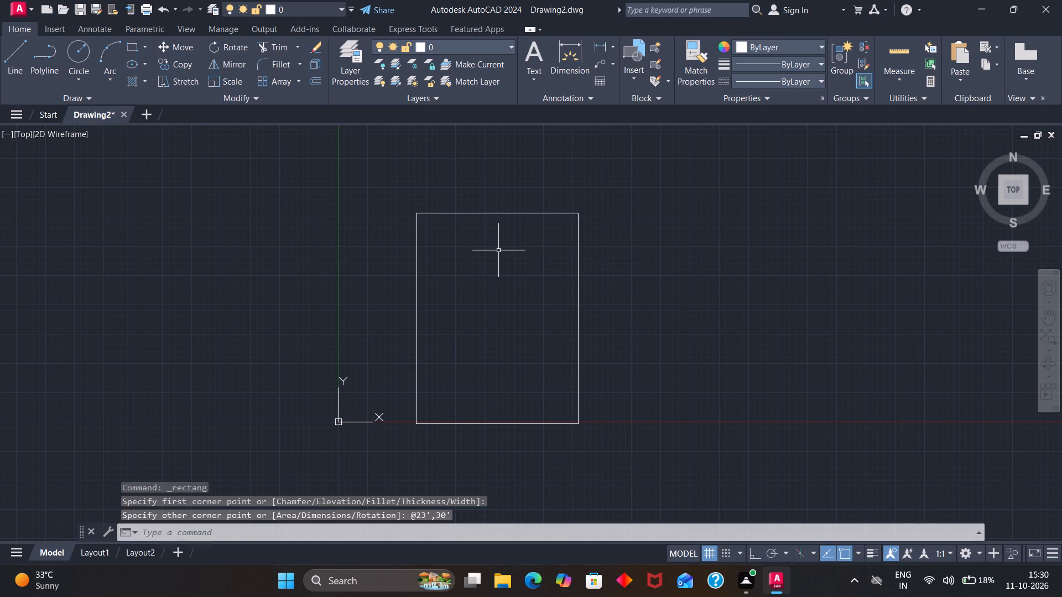
key(9)
key(Return)
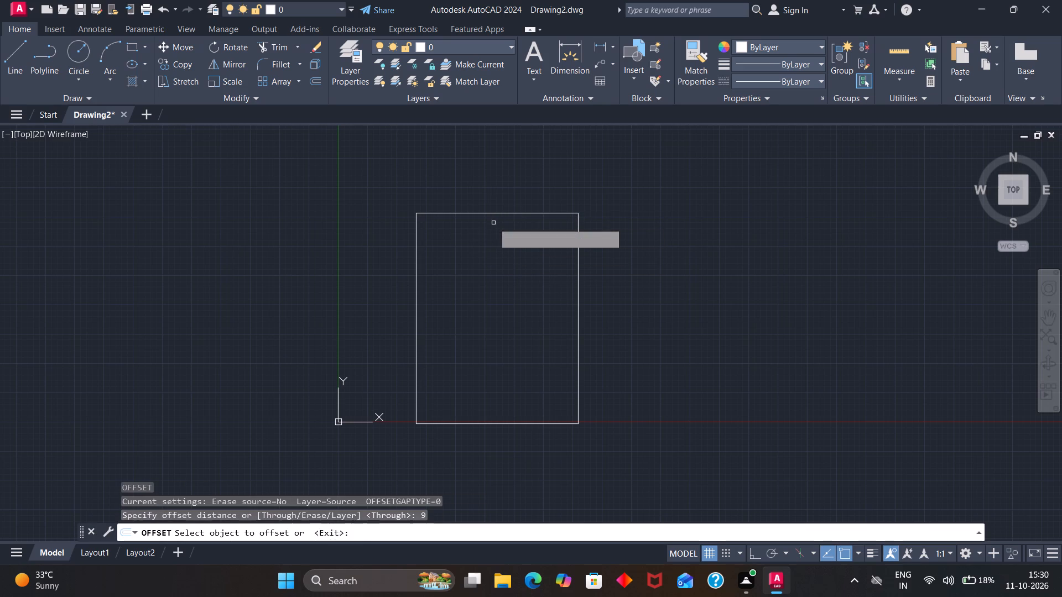
click(493, 214)
click(496, 274)
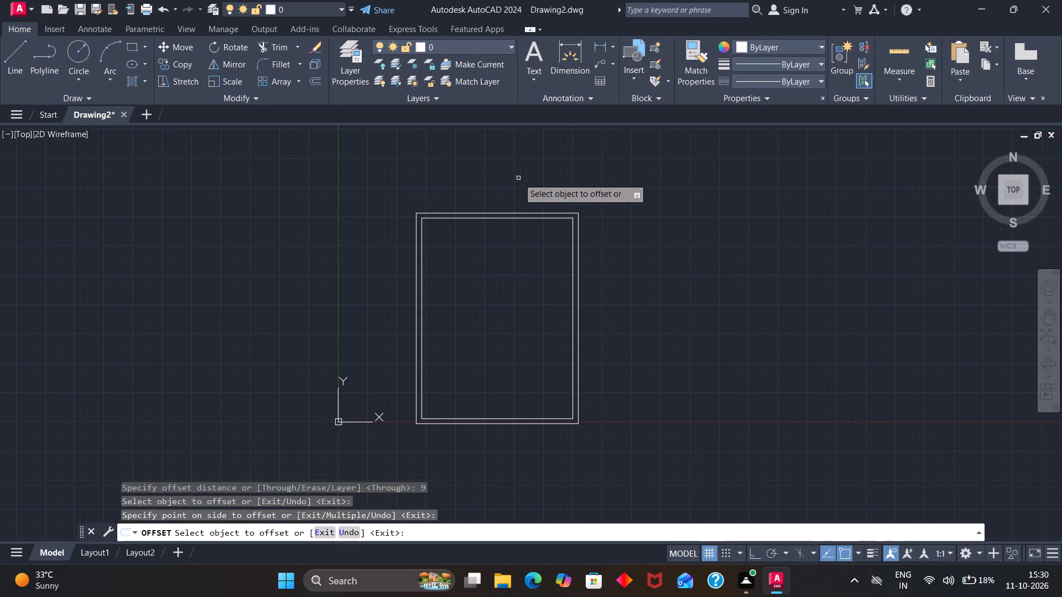
drag(499, 176, 490, 319)
key(Escape)
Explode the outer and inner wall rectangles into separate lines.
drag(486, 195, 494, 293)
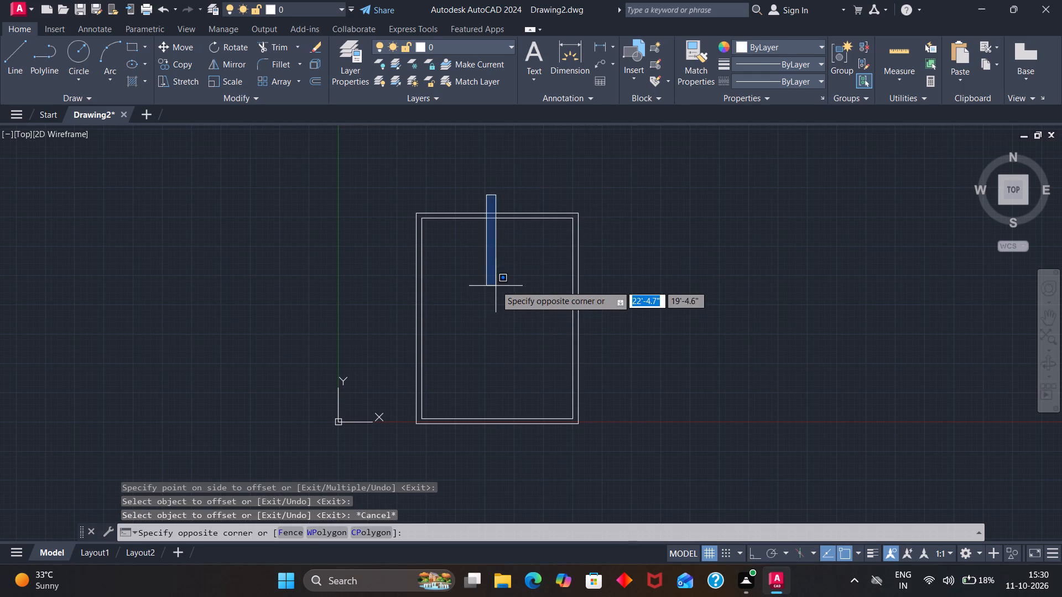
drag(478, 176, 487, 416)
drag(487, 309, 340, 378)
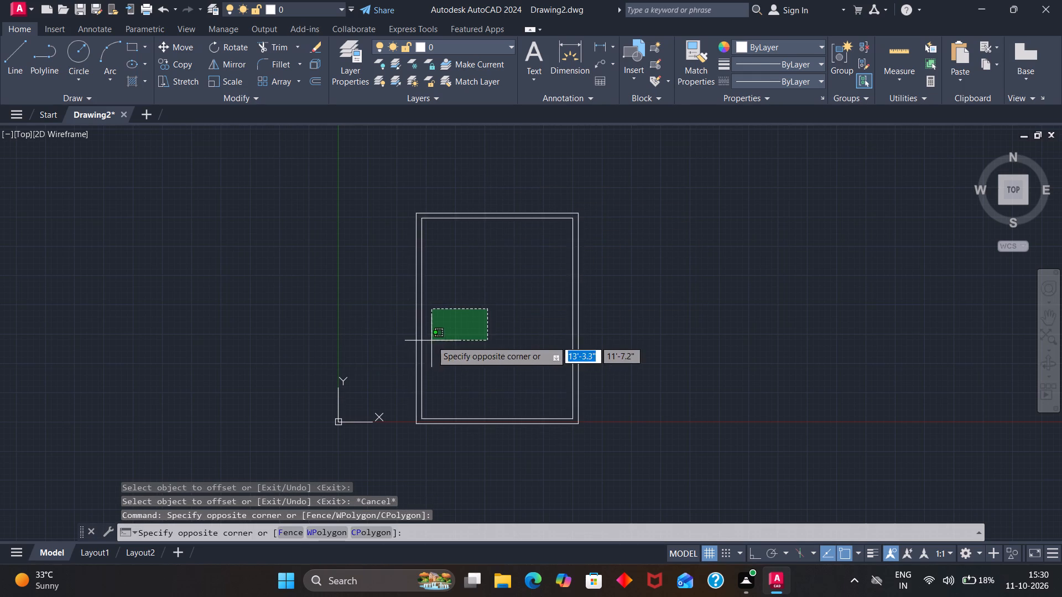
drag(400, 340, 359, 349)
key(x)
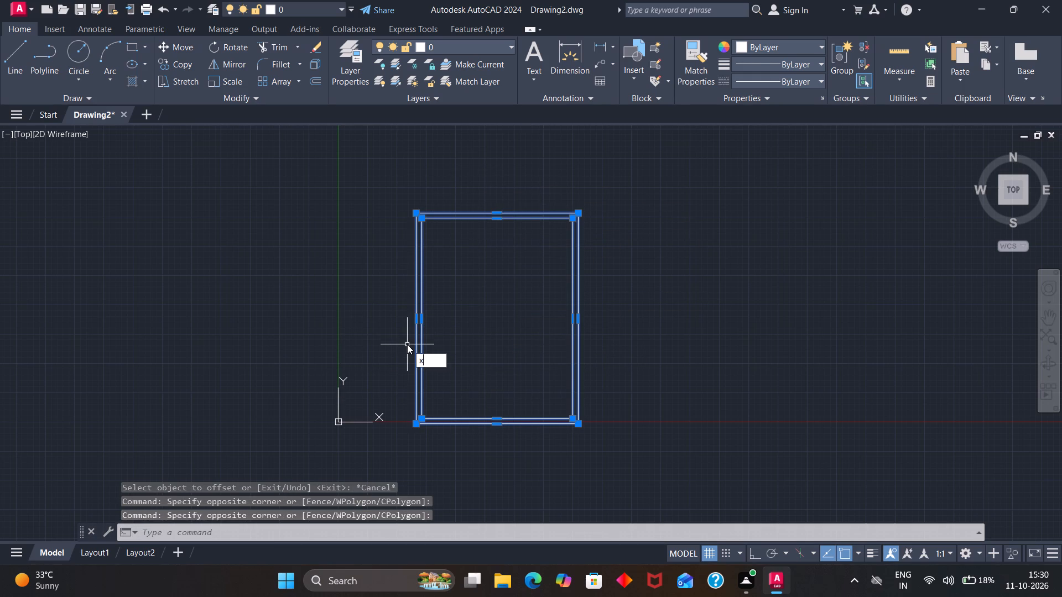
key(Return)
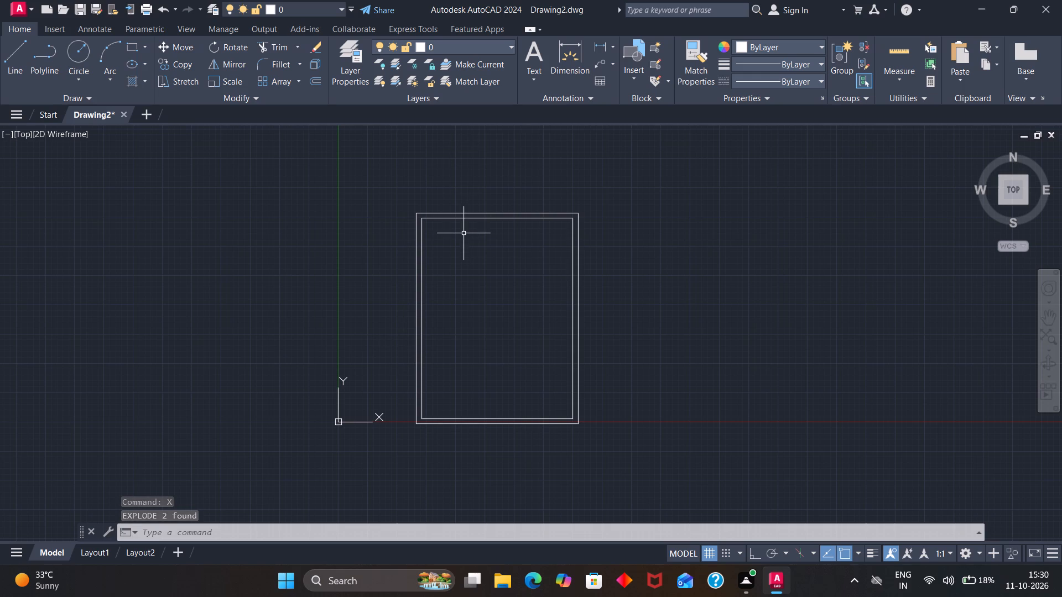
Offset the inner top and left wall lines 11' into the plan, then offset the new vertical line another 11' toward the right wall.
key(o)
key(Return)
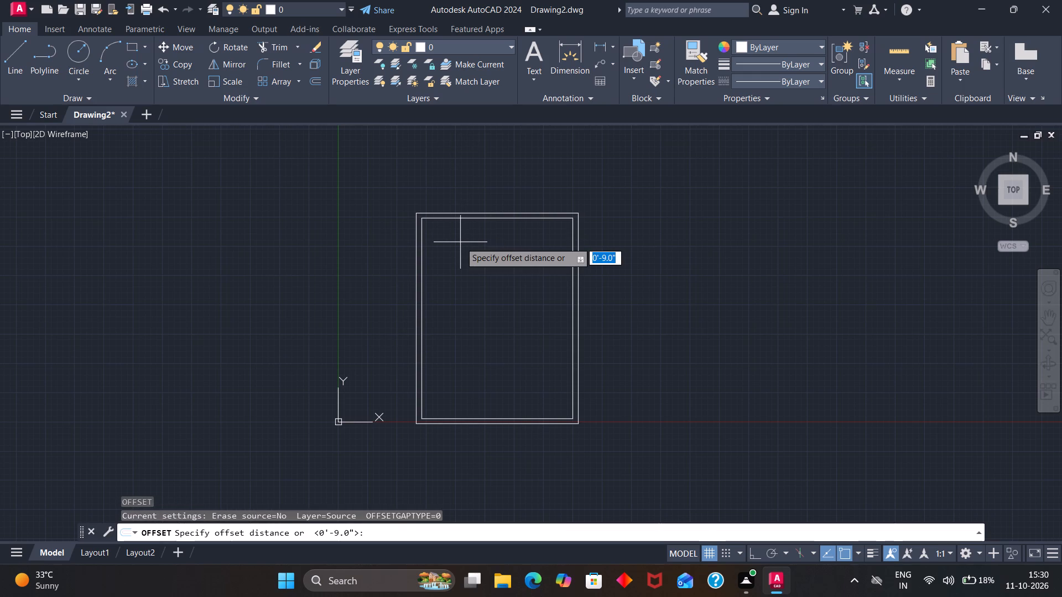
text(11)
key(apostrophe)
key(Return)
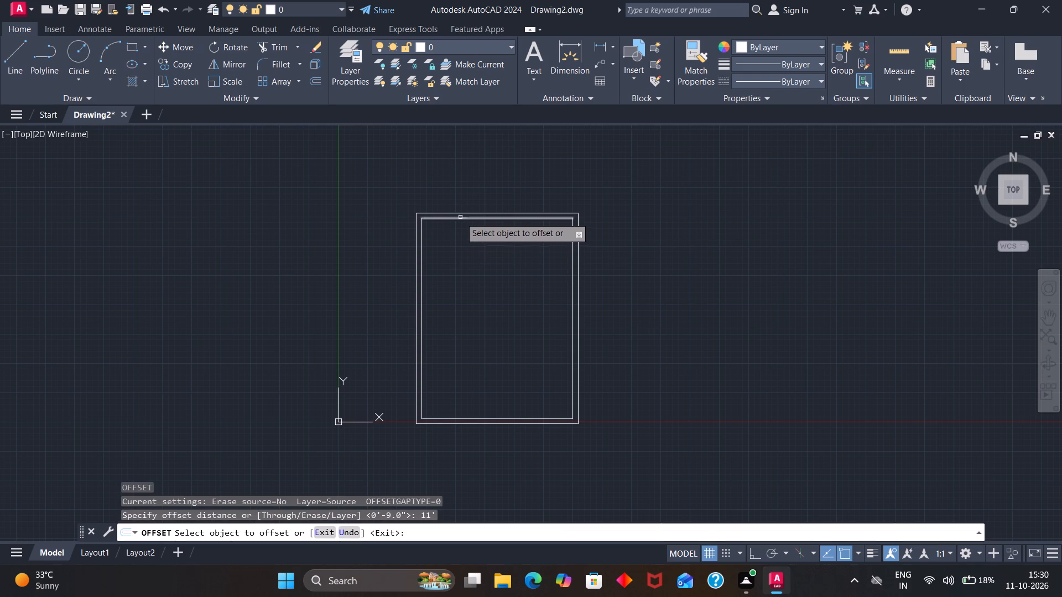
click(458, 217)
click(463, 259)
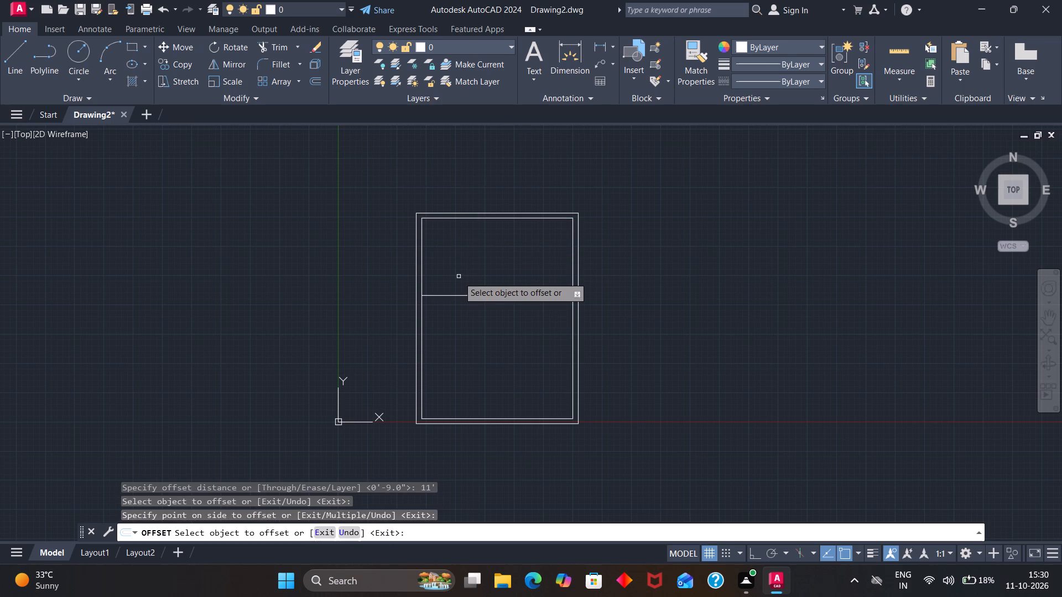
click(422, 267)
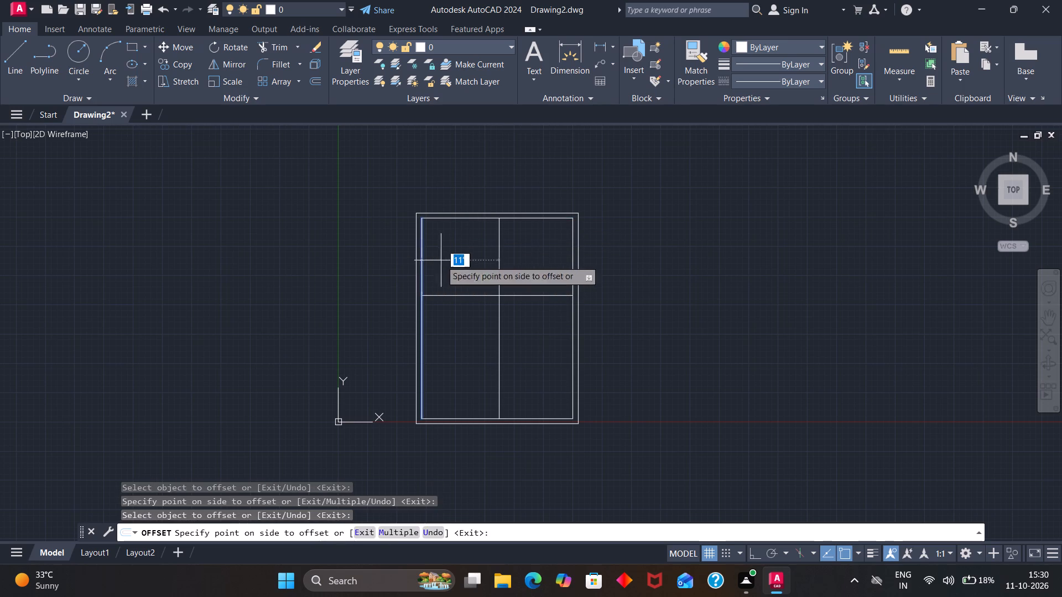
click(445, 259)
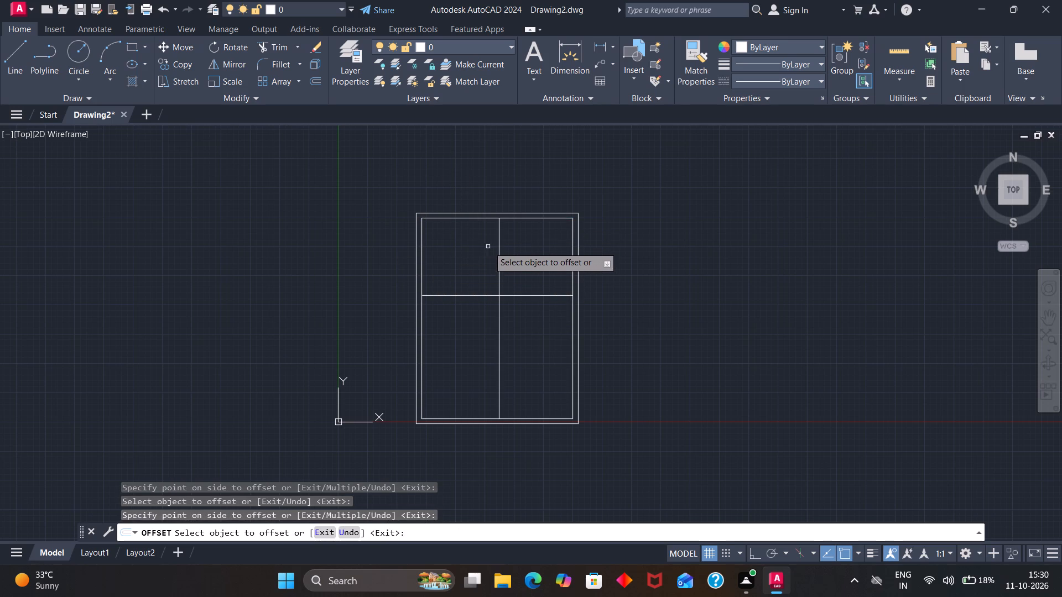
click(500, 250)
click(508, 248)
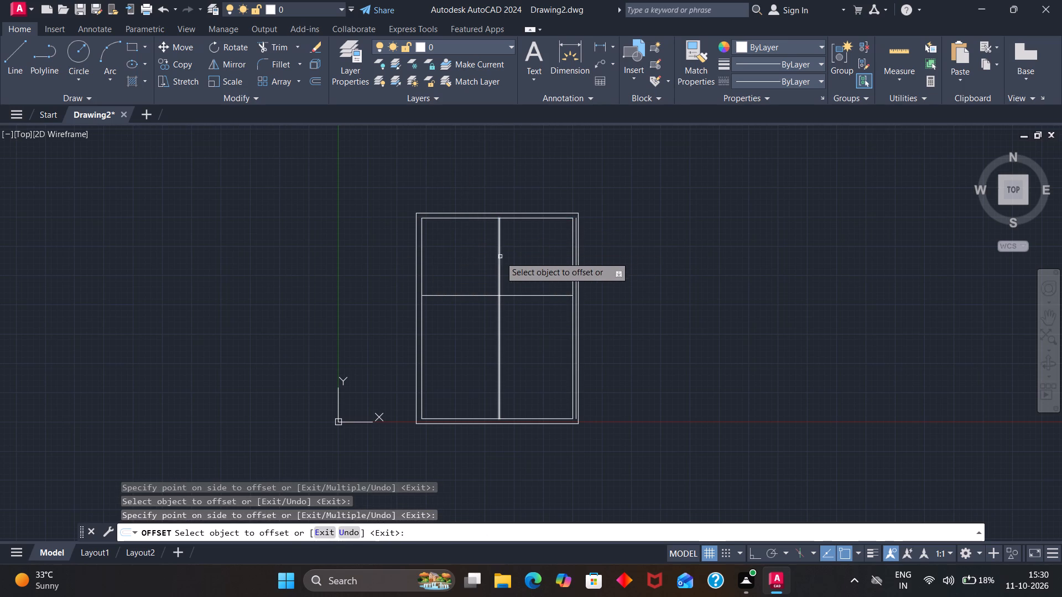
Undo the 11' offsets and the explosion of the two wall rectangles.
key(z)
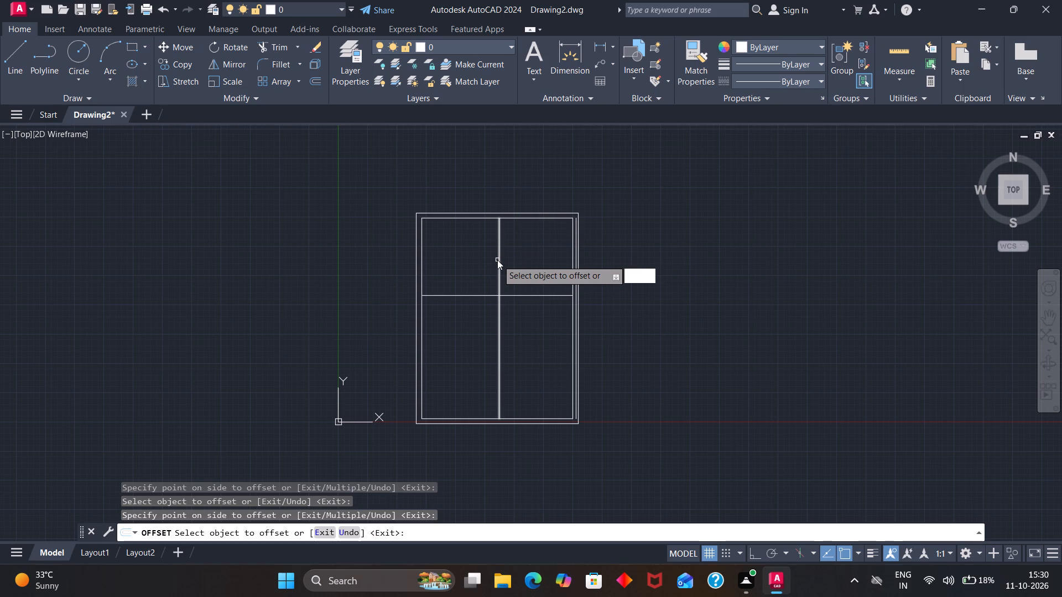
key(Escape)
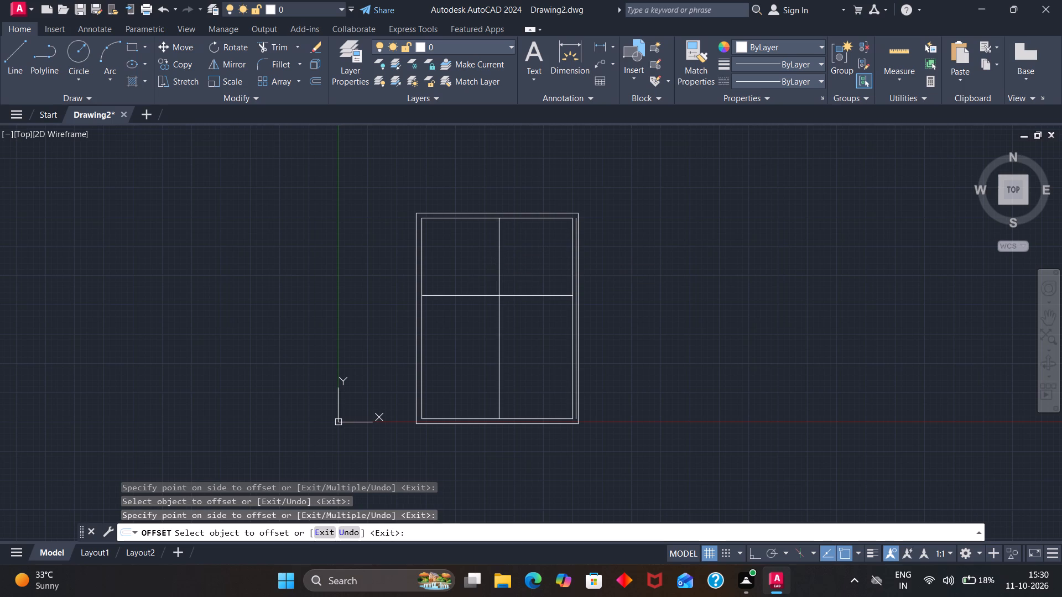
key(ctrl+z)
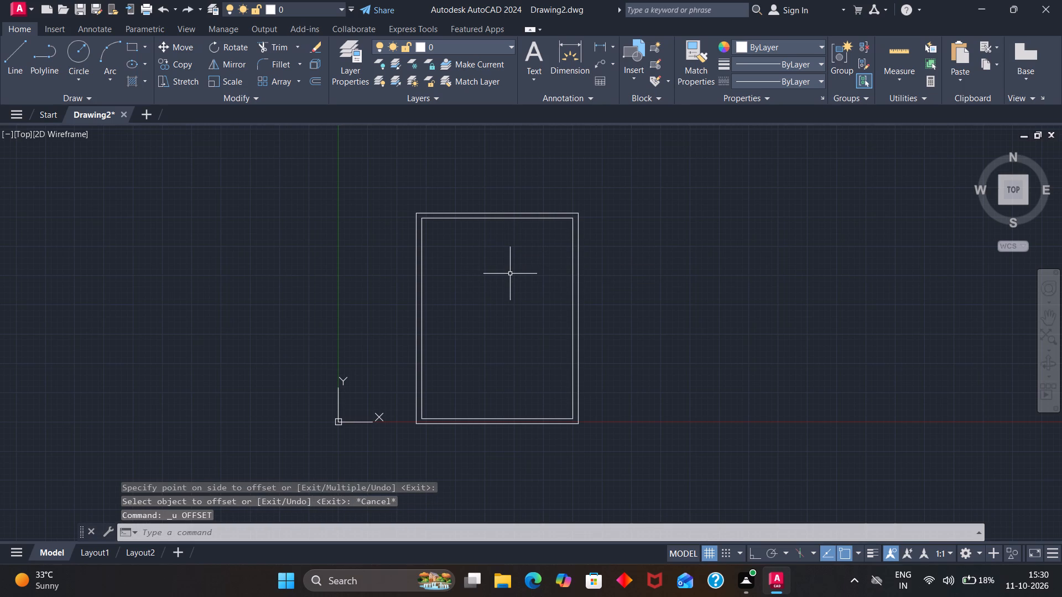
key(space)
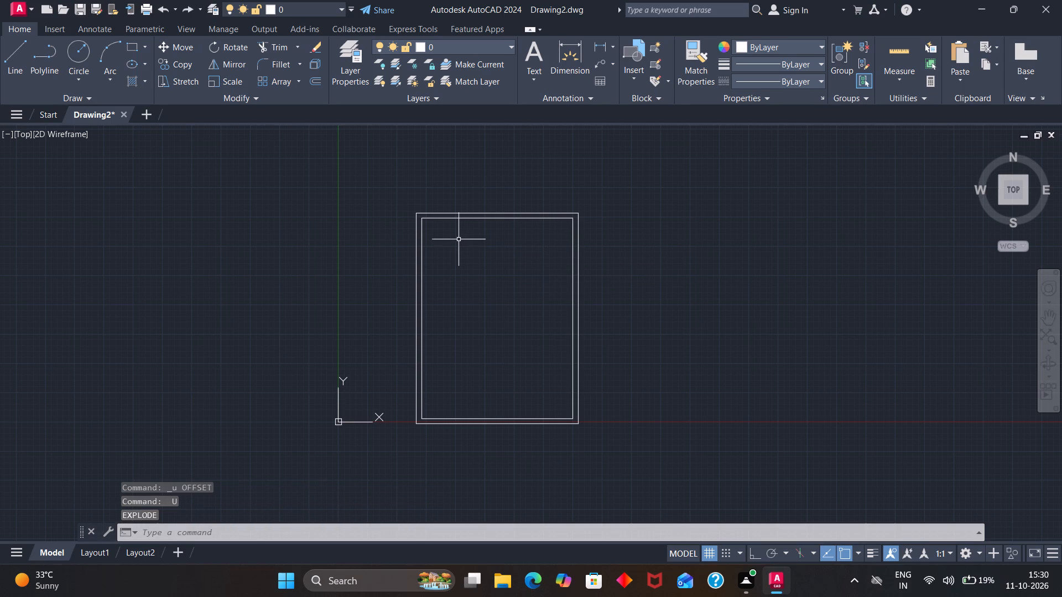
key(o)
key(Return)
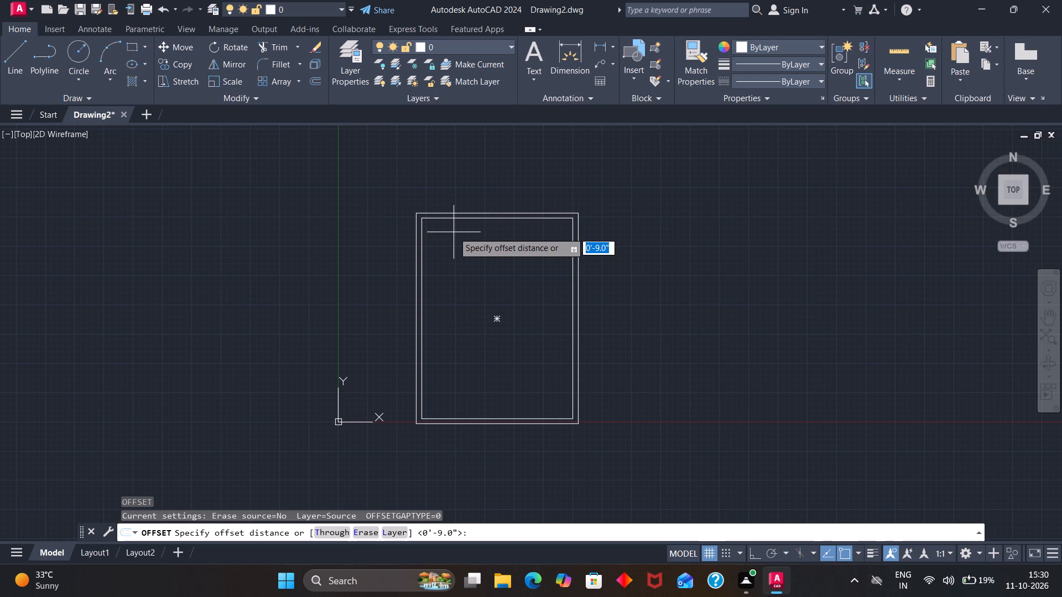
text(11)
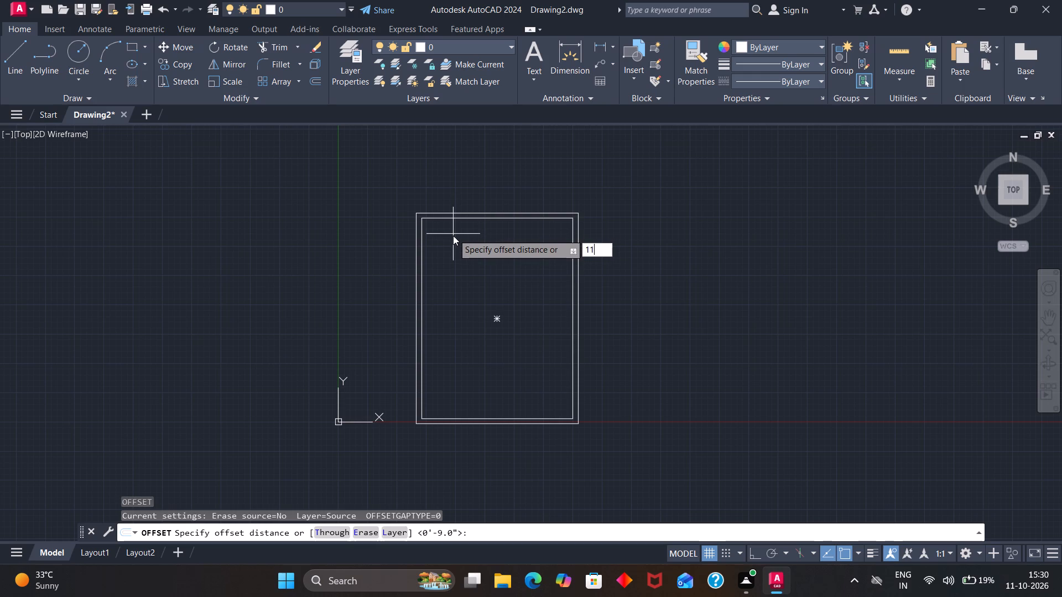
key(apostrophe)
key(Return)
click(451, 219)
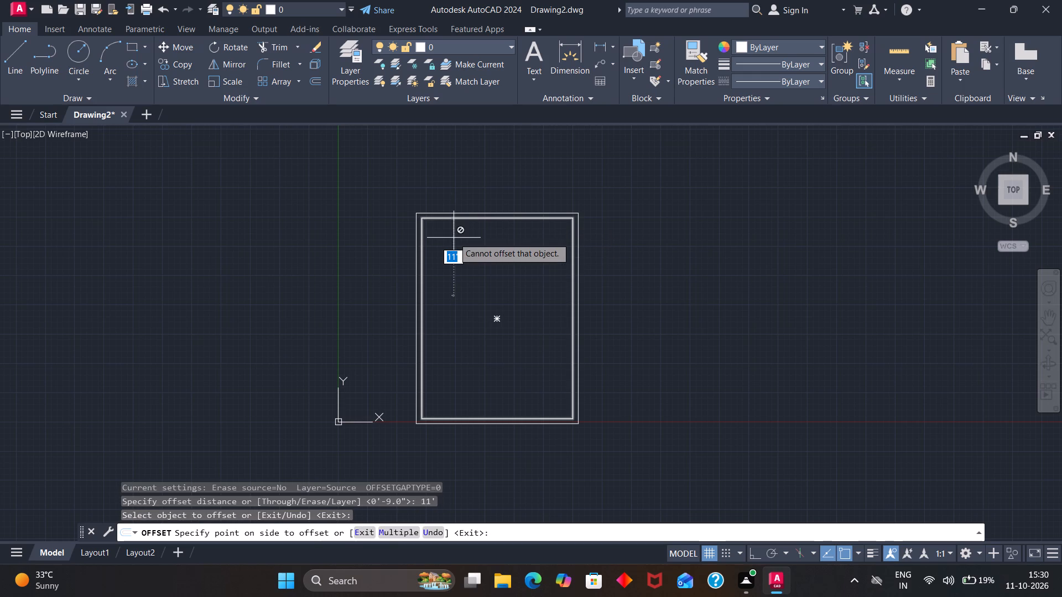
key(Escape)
Explode both the outer and inner wall rectangles into separate lines.
drag(486, 154, 509, 345)
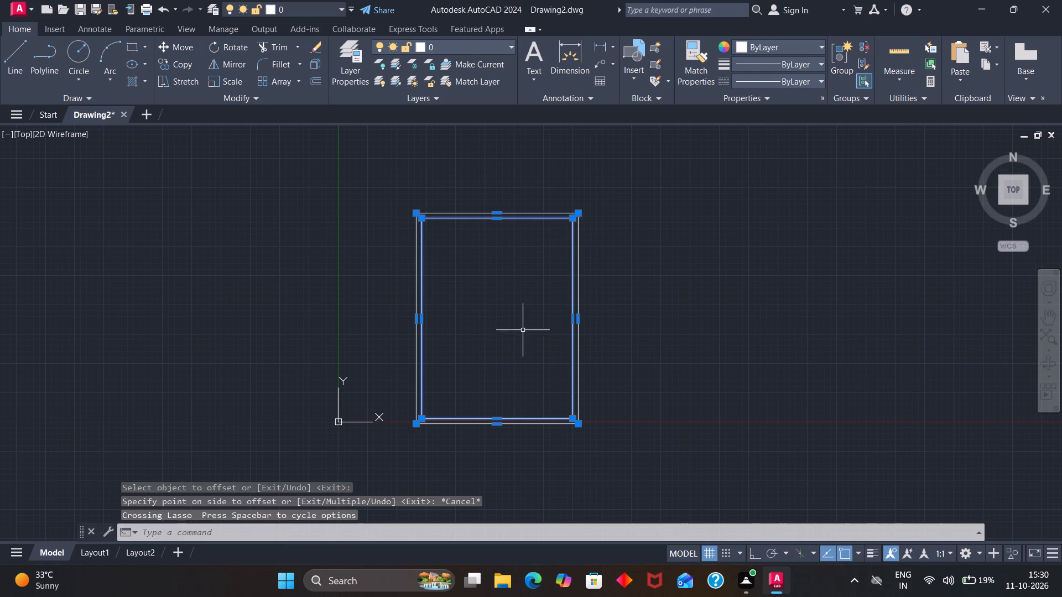
key(x)
key(Return)
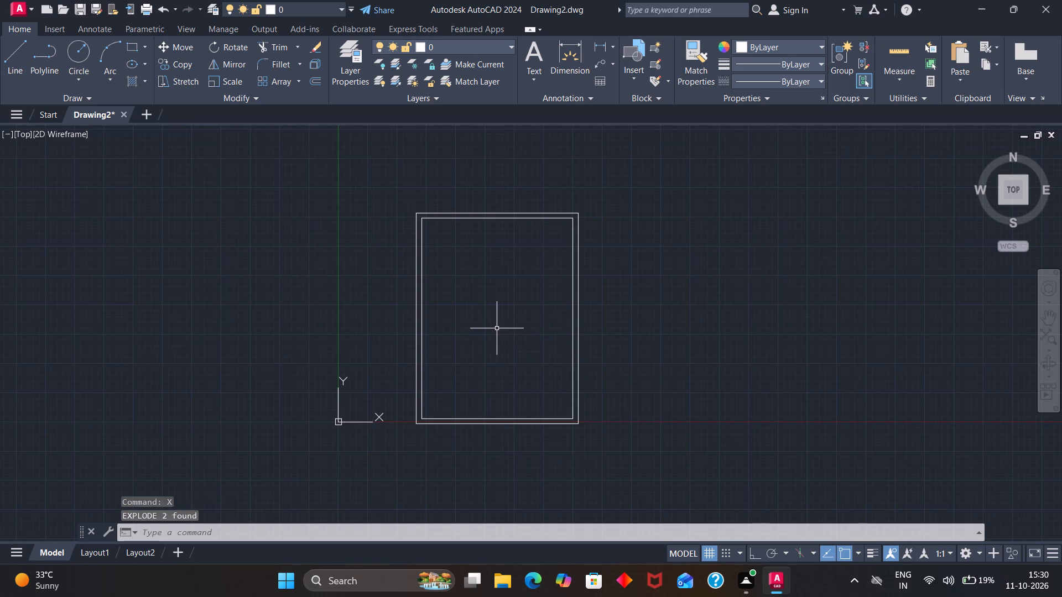
Offset the inner top wall line 11' downward and the inner left wall line 11' to the right as room partition lines.
key(o)
key(Return)
text(11')
key(Return)
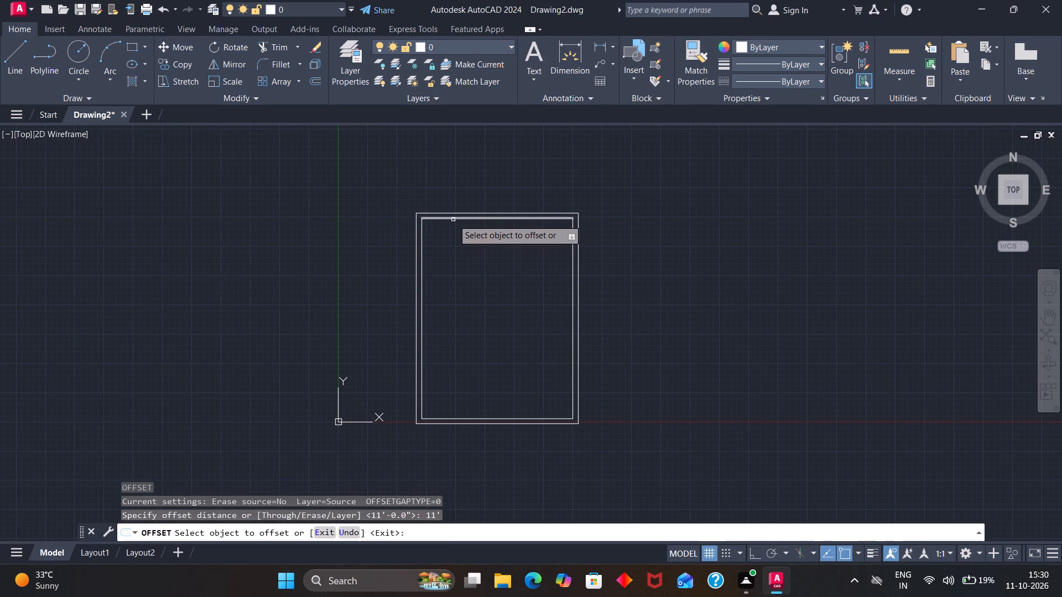
click(453, 219)
click(464, 261)
click(421, 279)
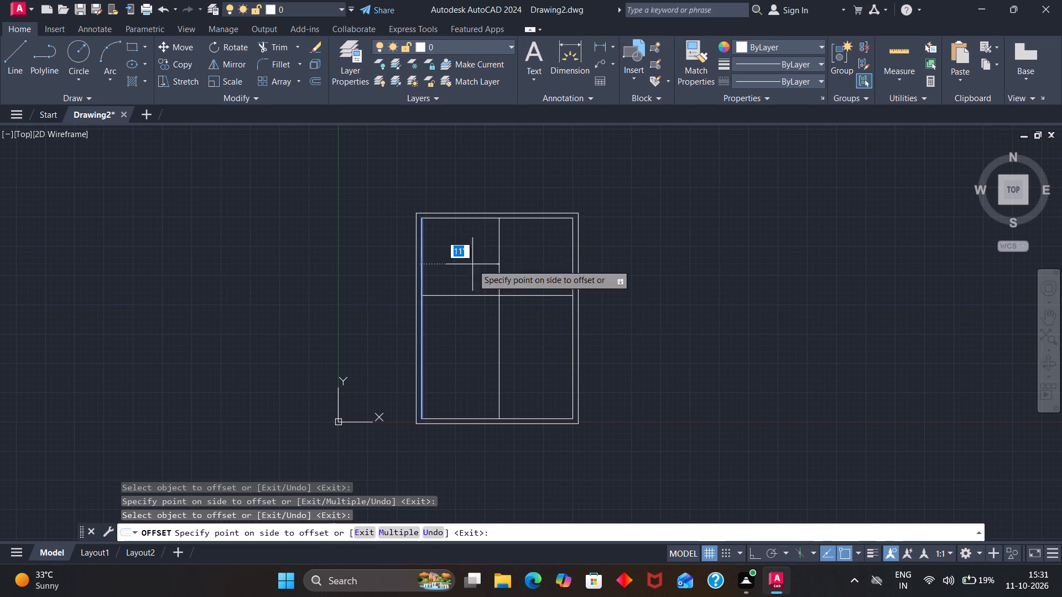
click(472, 264)
Offset the vertical partition line 4" toward the right wall to give the partition its thickness.
click(501, 266)
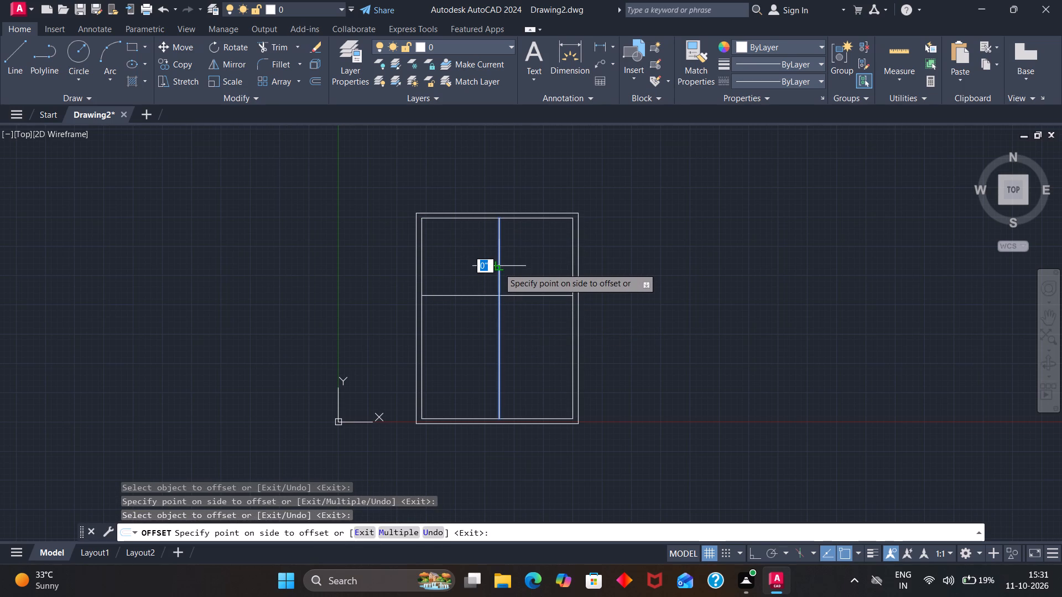
key(4)
key(Return)
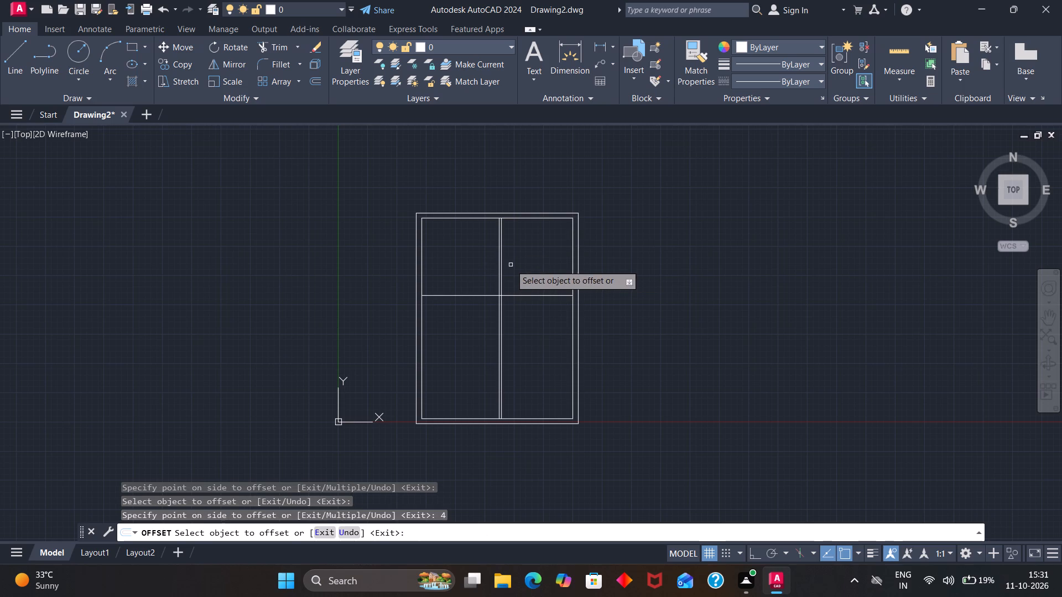
Offset the horizontal partition line 4" downward to give the partition its thickness.
click(517, 294)
click(519, 295)
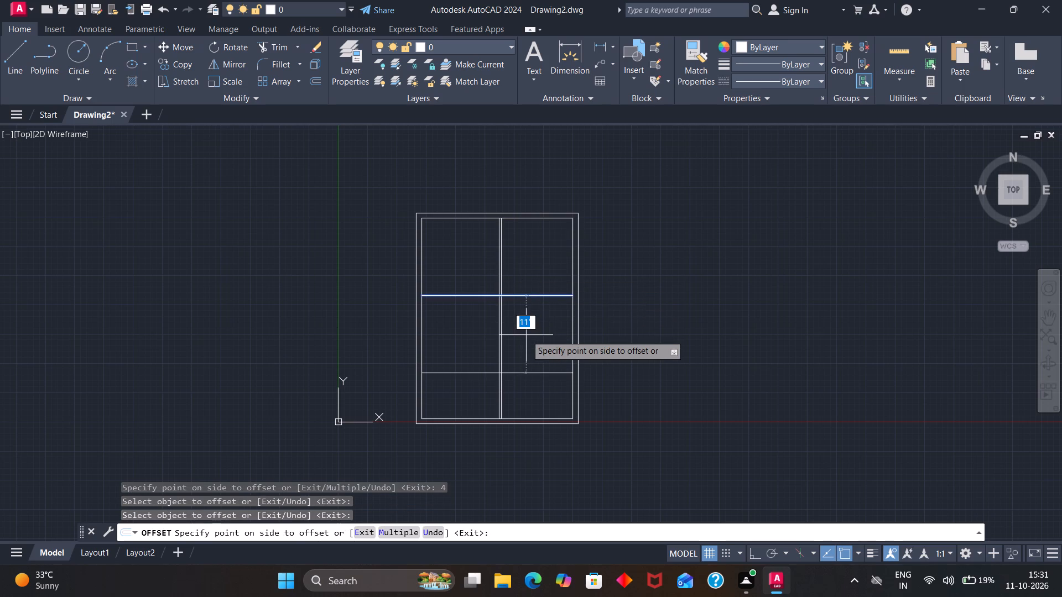
key(4)
key(Return)
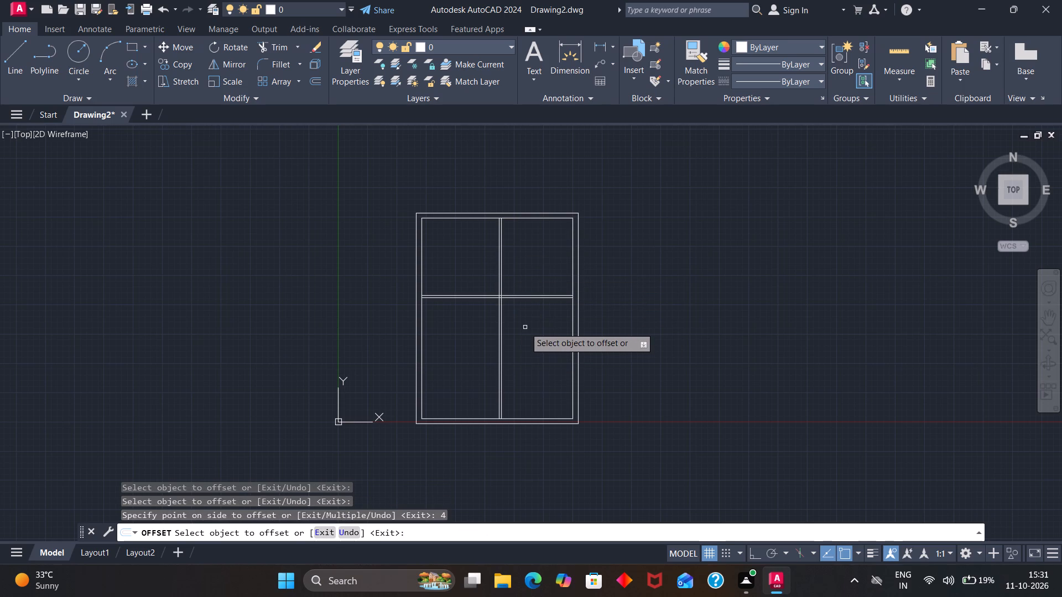
Offset the inner left wall line 6'6" into the plan, and offset that new line 4" further right to form a second vertical partition.
click(422, 333)
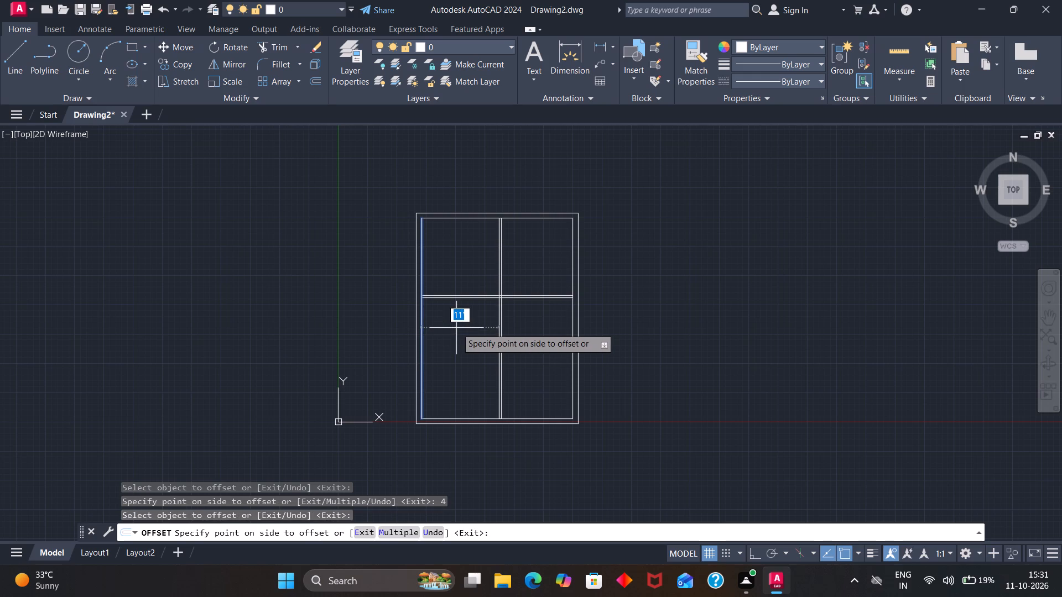
key(6)
key(apostrophe)
key(6)
key(Return)
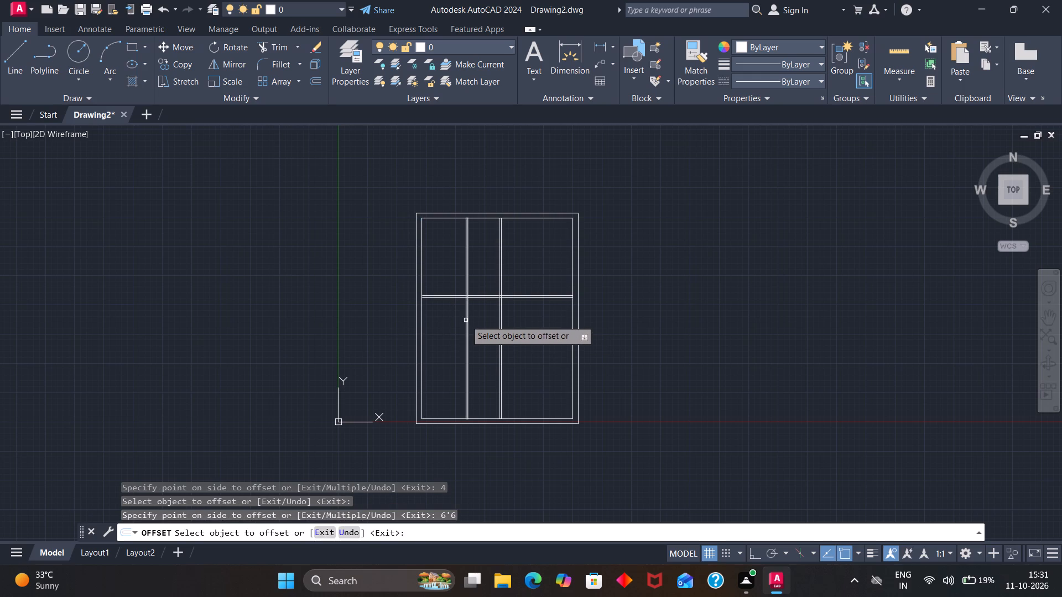
click(466, 320)
key(4)
key(Return)
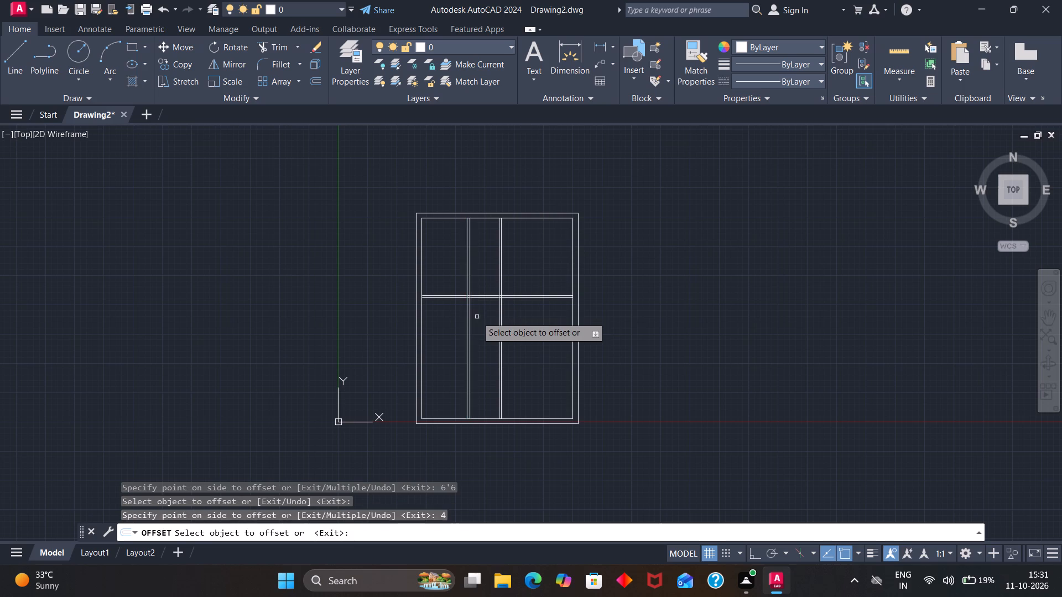
Offset the horizontal partition's lower line 7'8" downward, and offset the new line 4" further down to form a second horizontal partition.
click(457, 299)
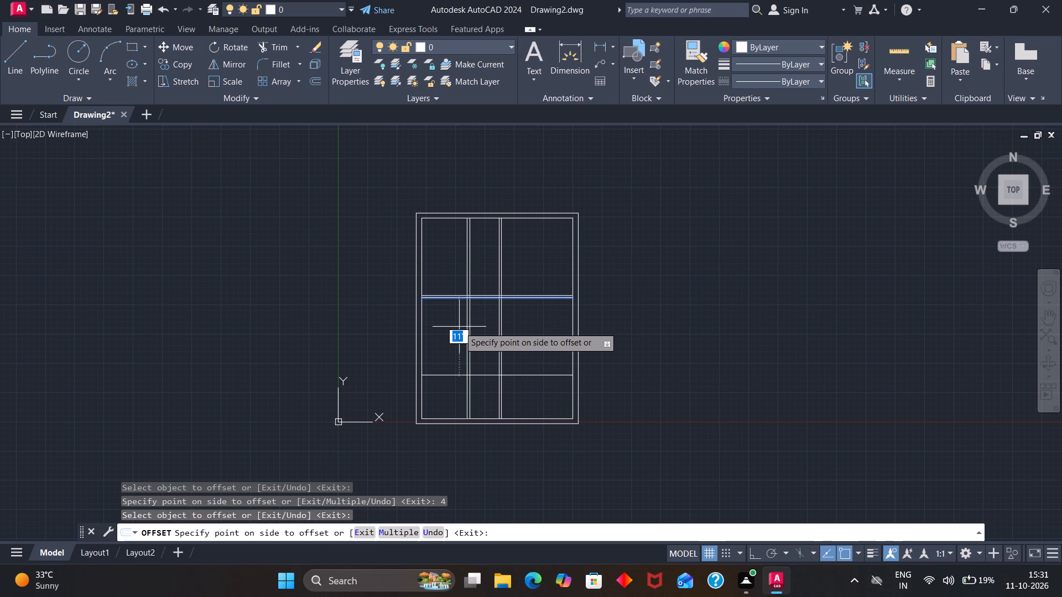
key(7)
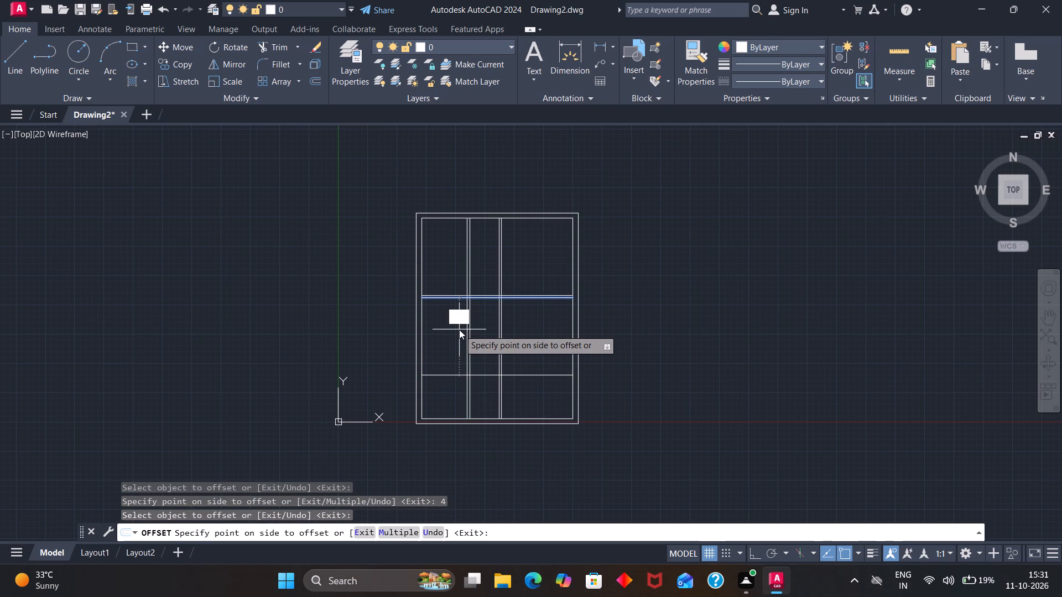
key(apostrophe)
key(8)
key(Return)
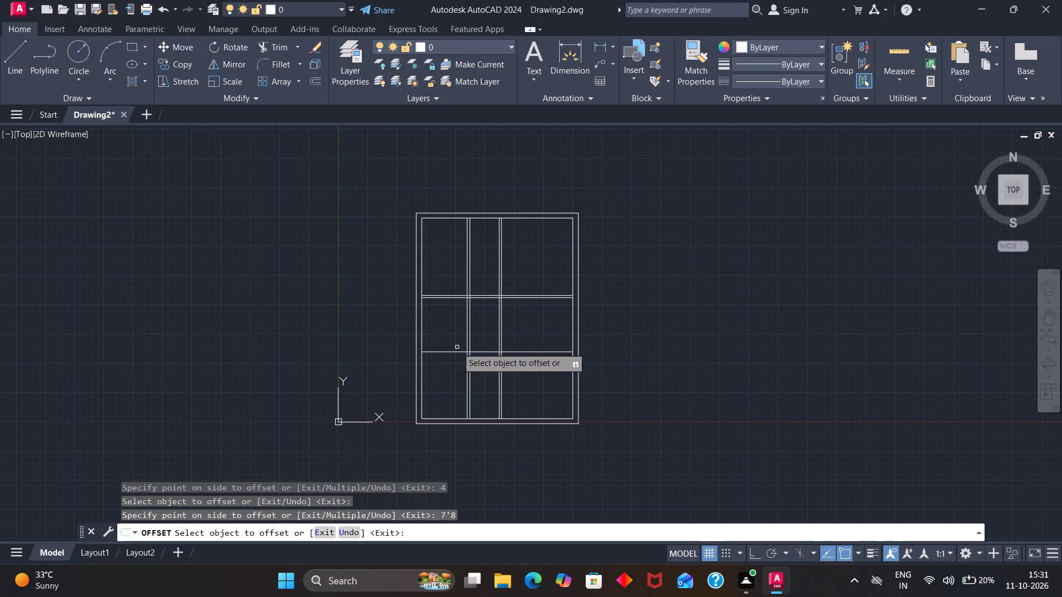
click(454, 350)
key(4)
key(Return)
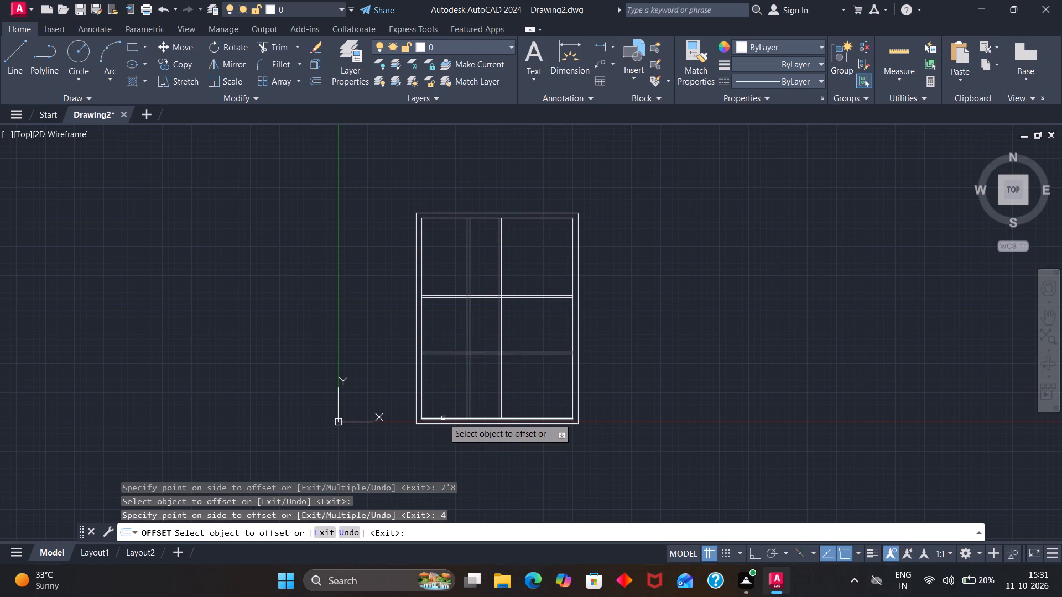
Measure the lower-left room's height along the inner left wall, from the lower horizontal partition to the inner bottom wall line.
scroll(432, 402, up, 1)
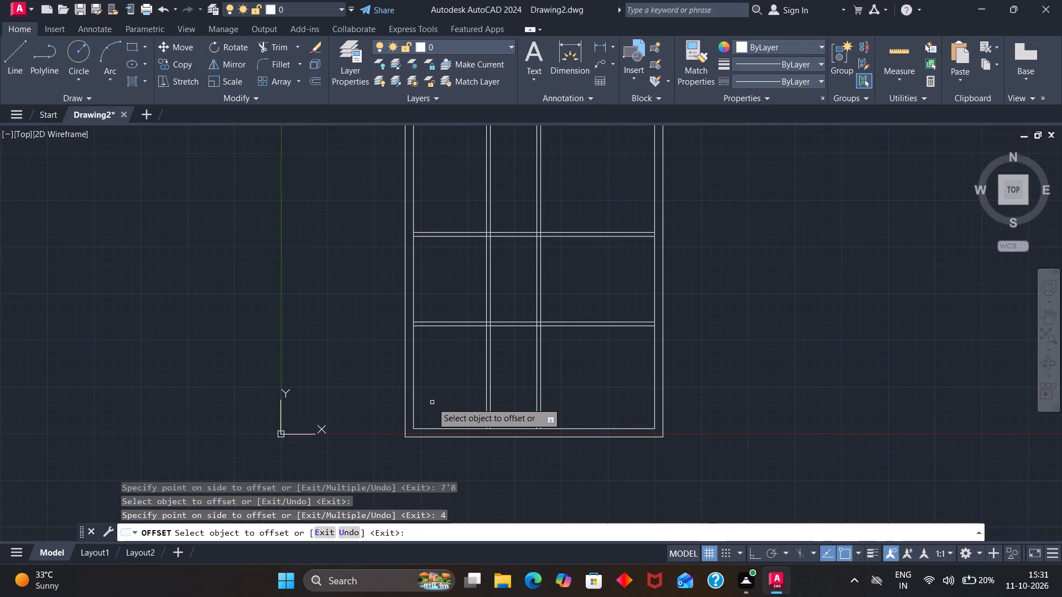
click(577, 56)
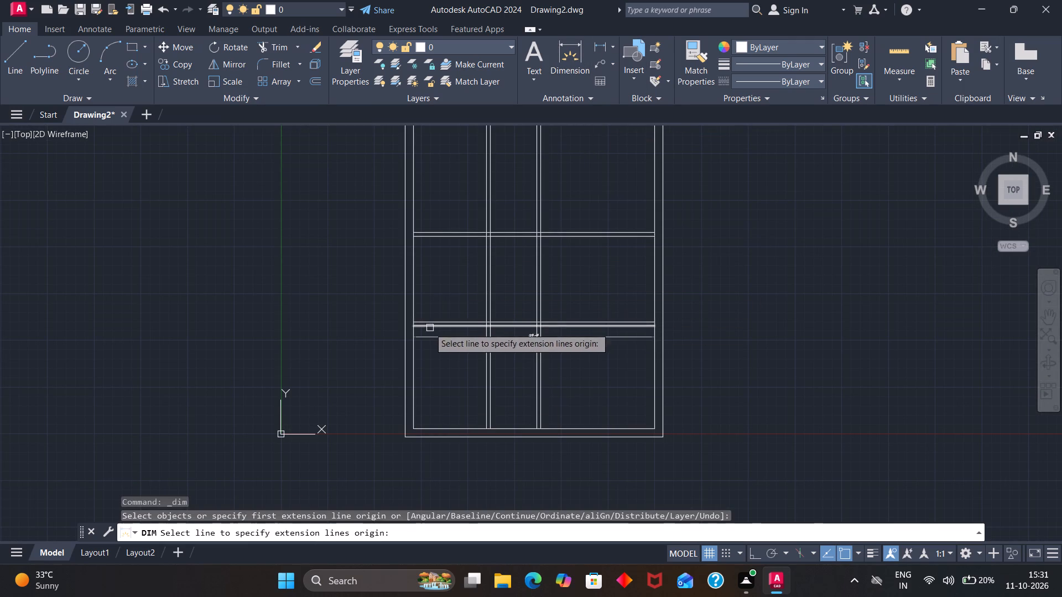
click(415, 328)
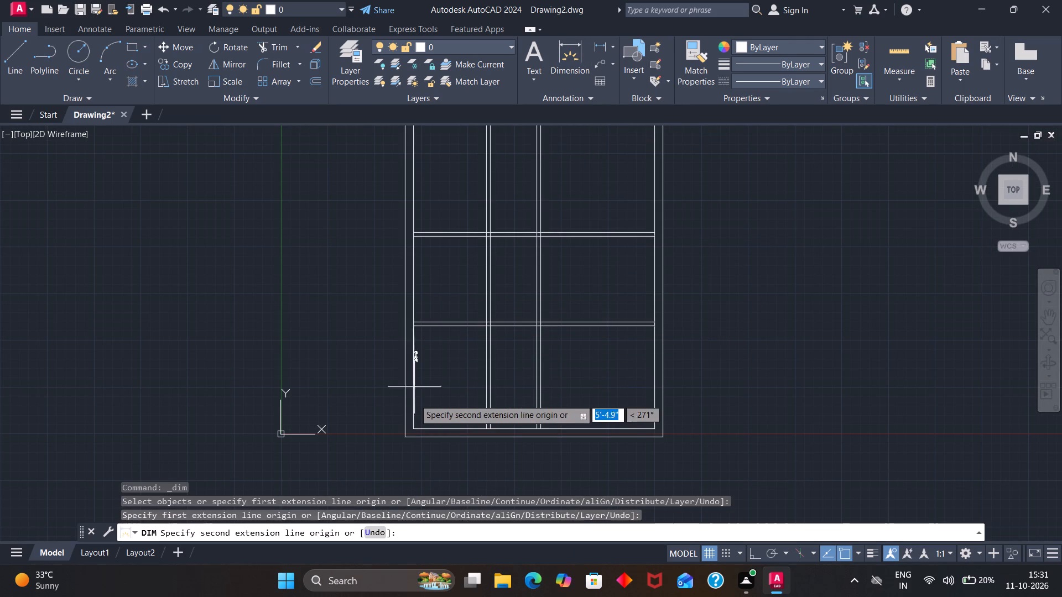
scroll(415, 428, up, 2)
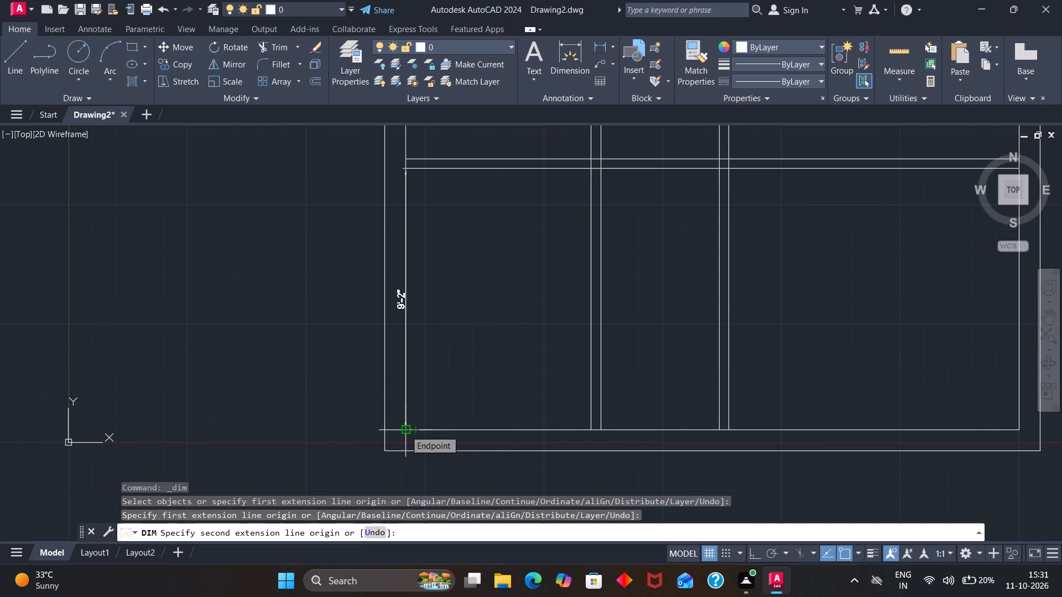
key(Escape)
Trim the 6'6" vertical partition from the top-left and bottom-left rooms, and the upper horizontal partition between the two vertical partitions.
scroll(406, 405, down, 3)
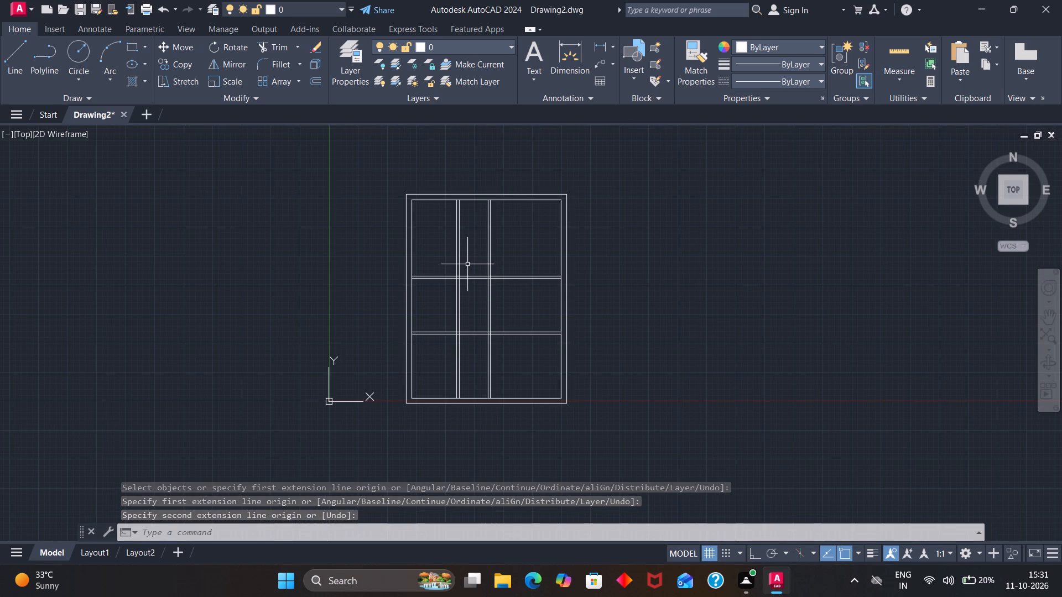
click(285, 43)
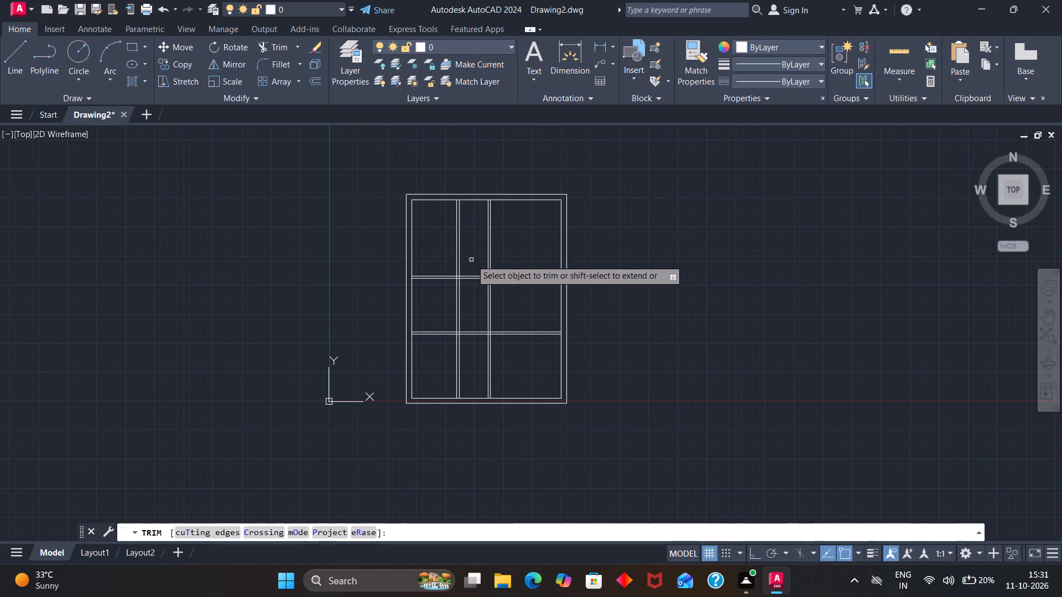
drag(471, 257, 434, 254)
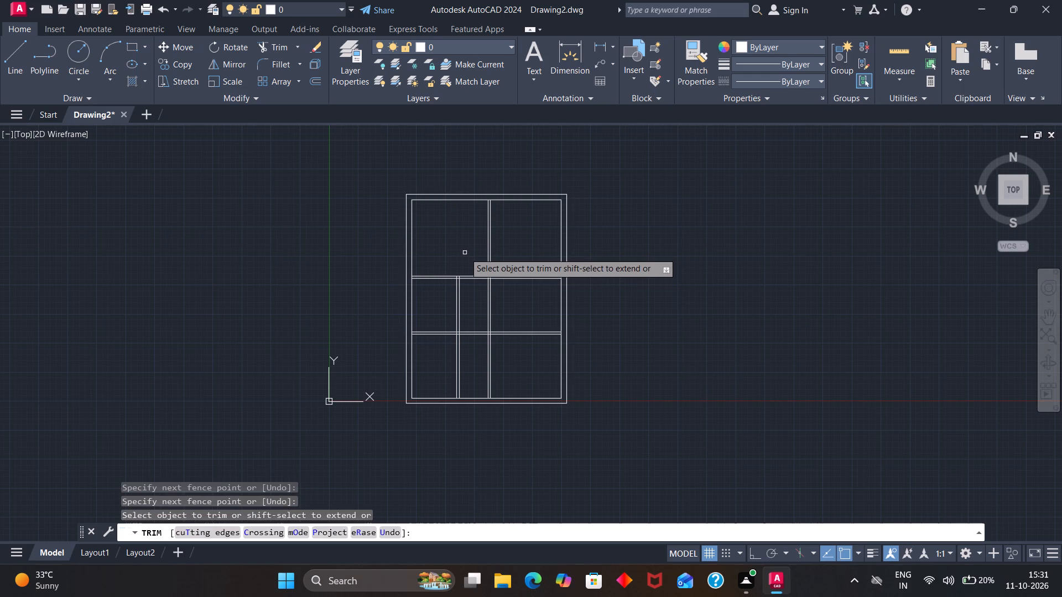
drag(467, 250, 480, 293)
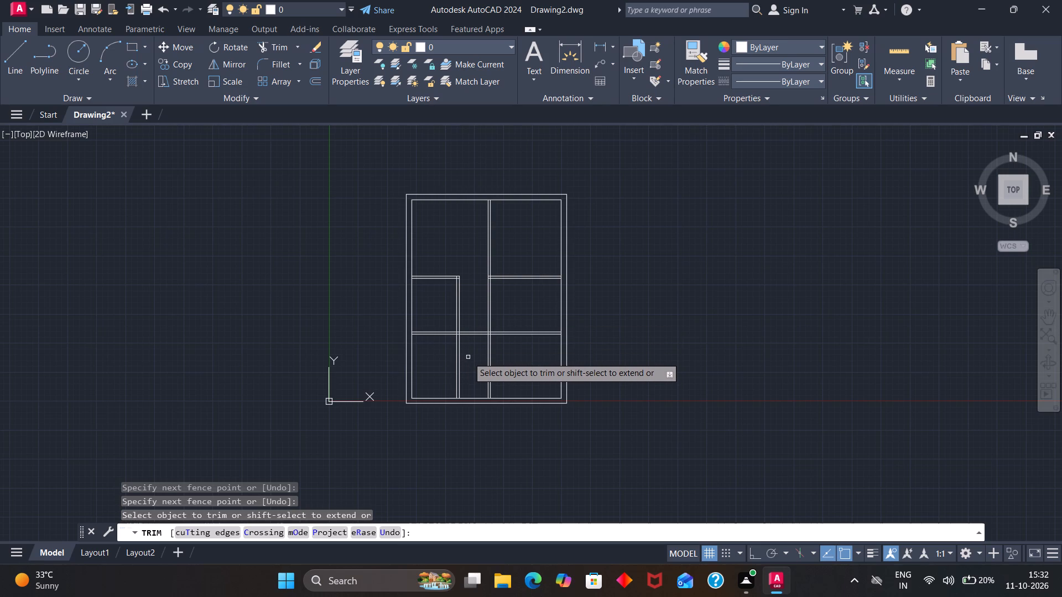
drag(473, 356, 418, 357)
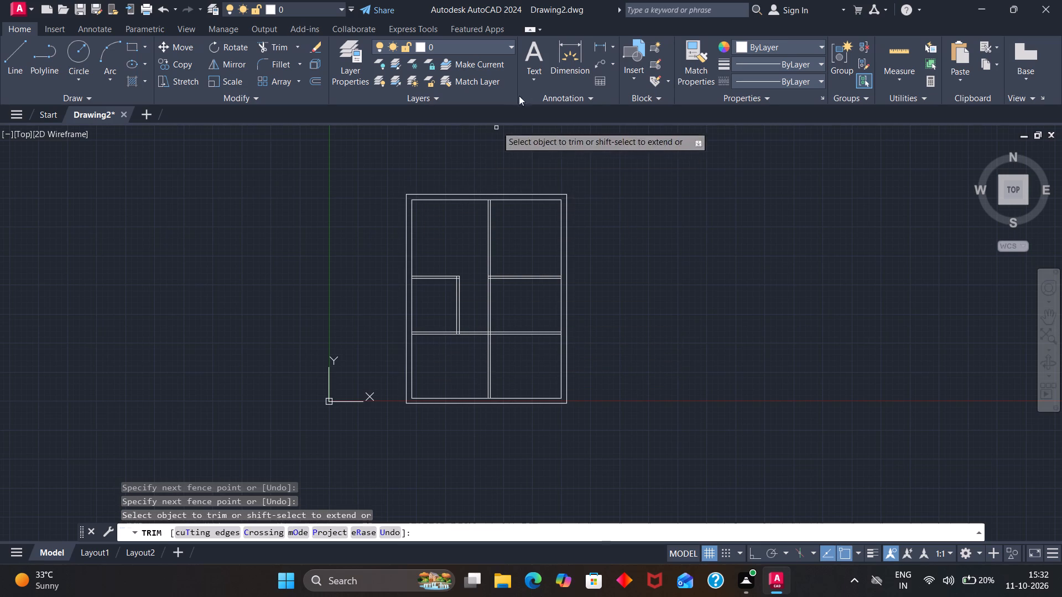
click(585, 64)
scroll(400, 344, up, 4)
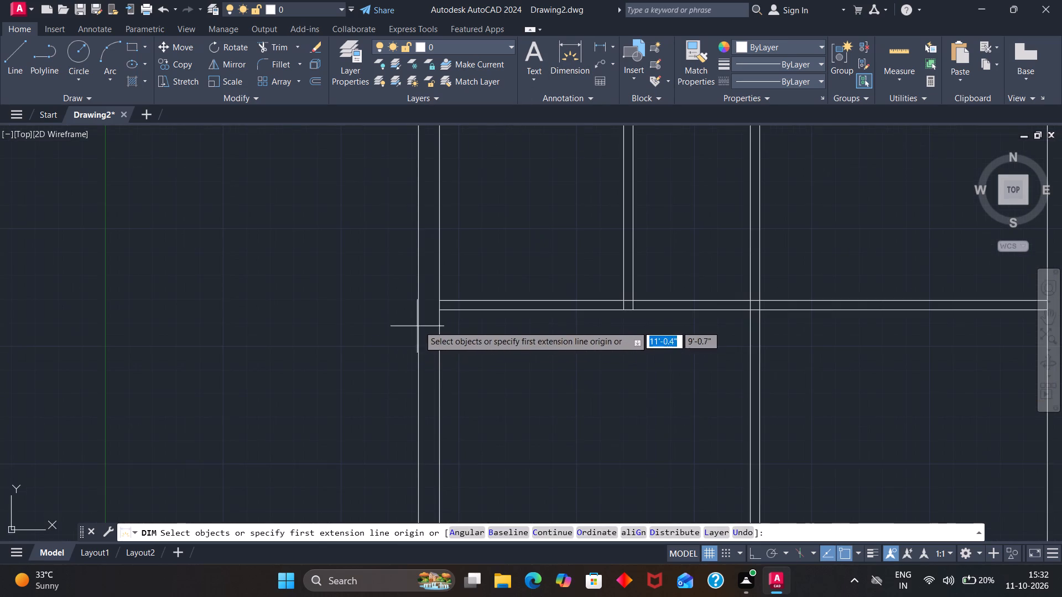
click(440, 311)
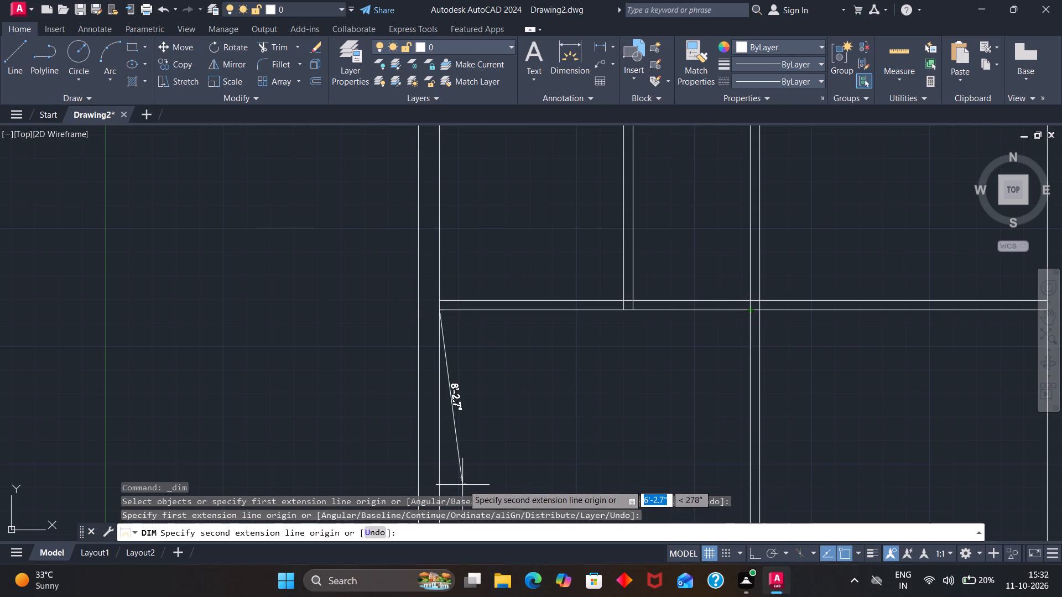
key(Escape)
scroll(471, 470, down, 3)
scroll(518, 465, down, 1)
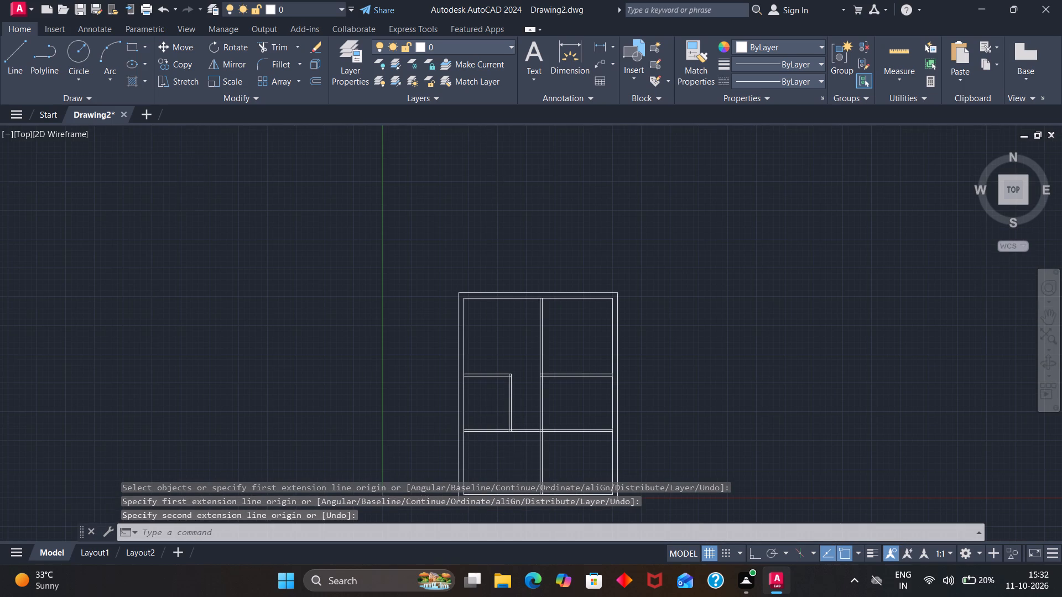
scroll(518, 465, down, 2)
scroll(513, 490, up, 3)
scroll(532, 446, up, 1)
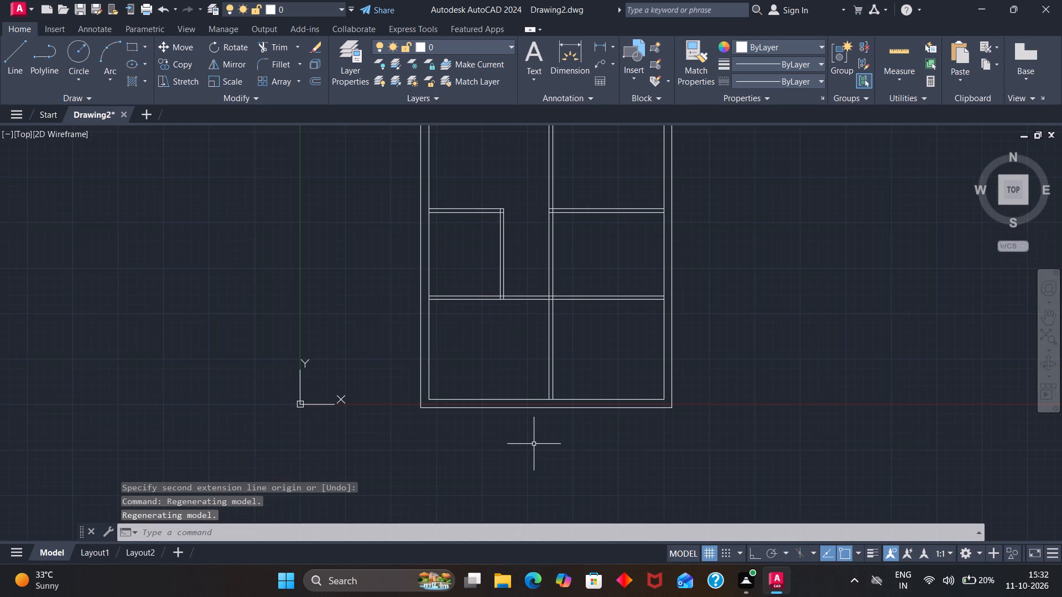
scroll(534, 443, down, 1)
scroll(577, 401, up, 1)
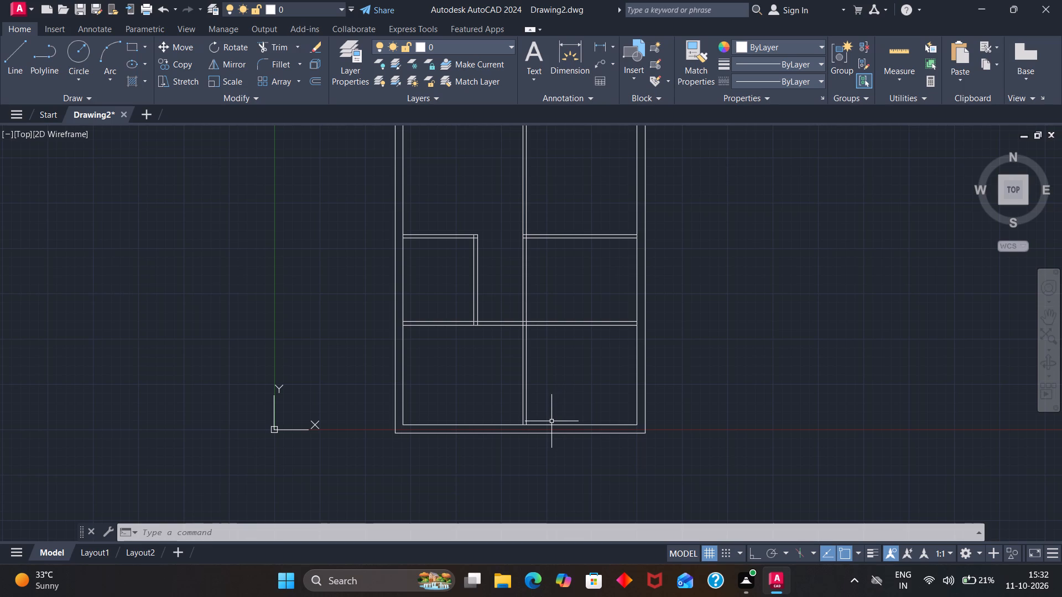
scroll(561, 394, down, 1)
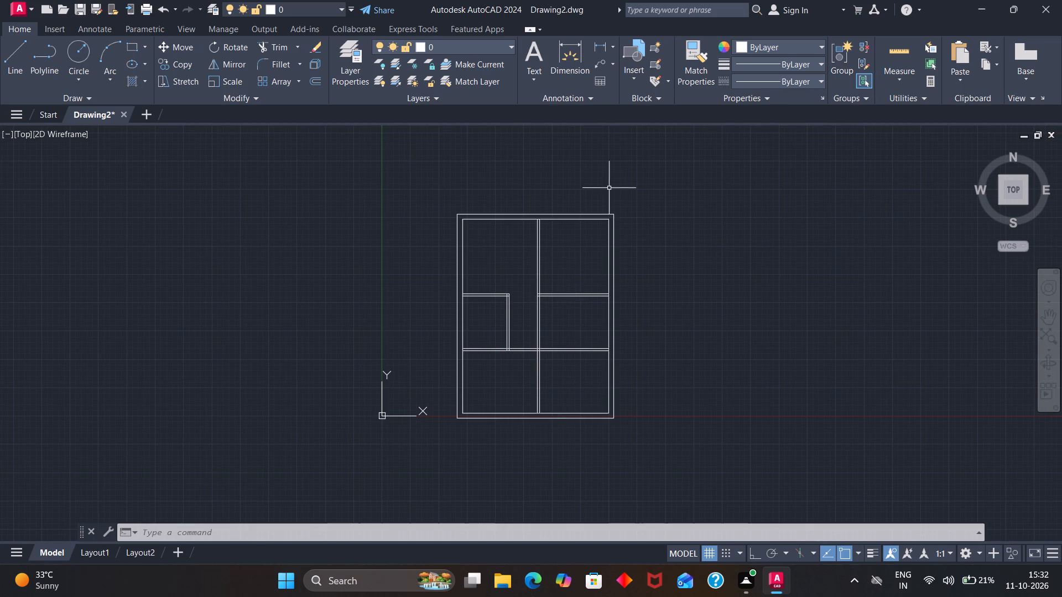
Measure the middle-right room's height along the inner right wall, from the upper horizontal partition to the lower one.
click(562, 49)
scroll(630, 311, up, 3)
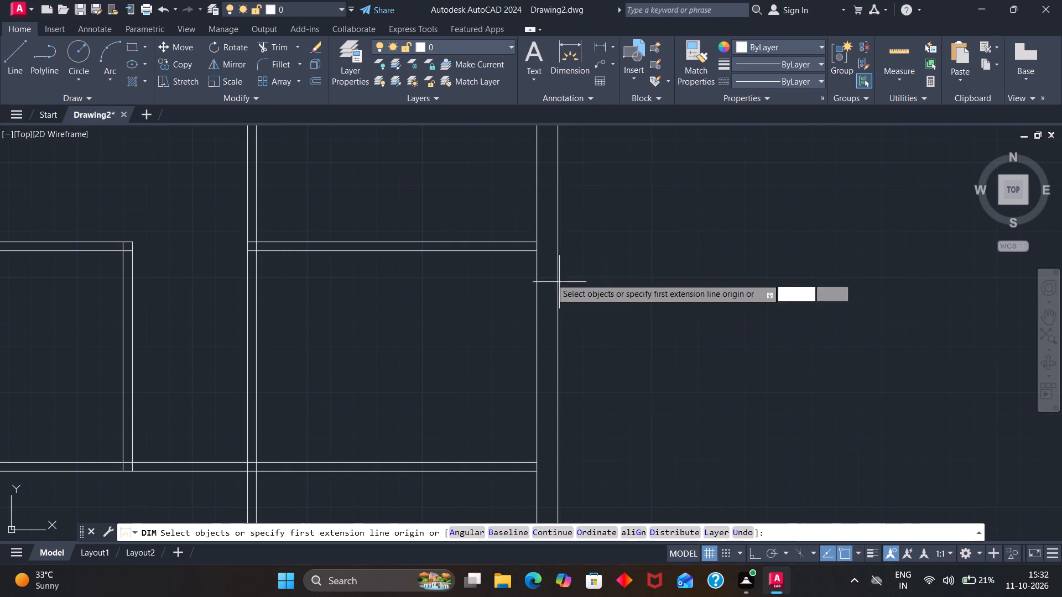
click(534, 251)
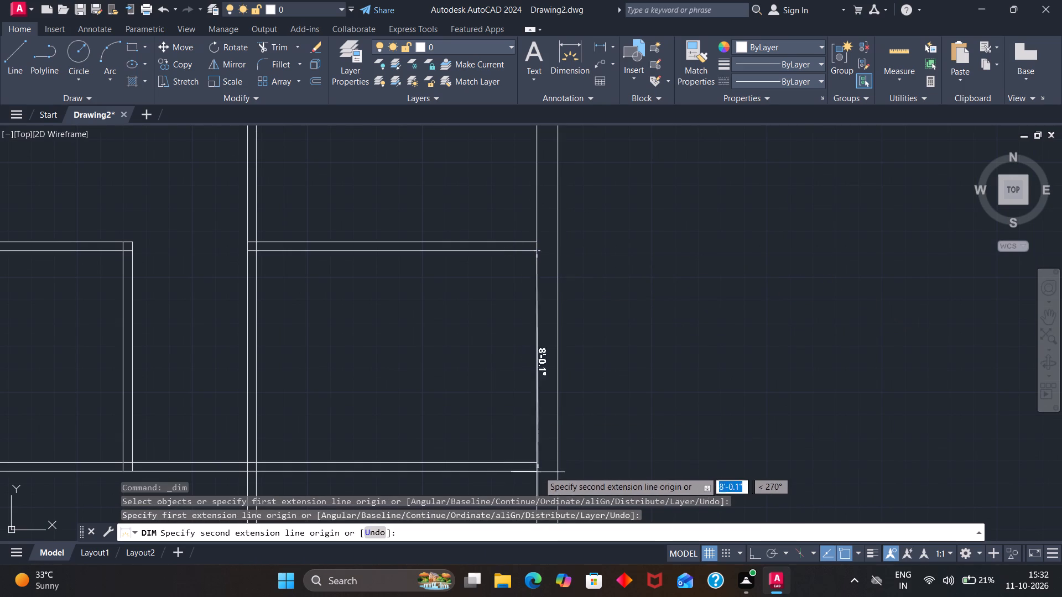
key(Escape)
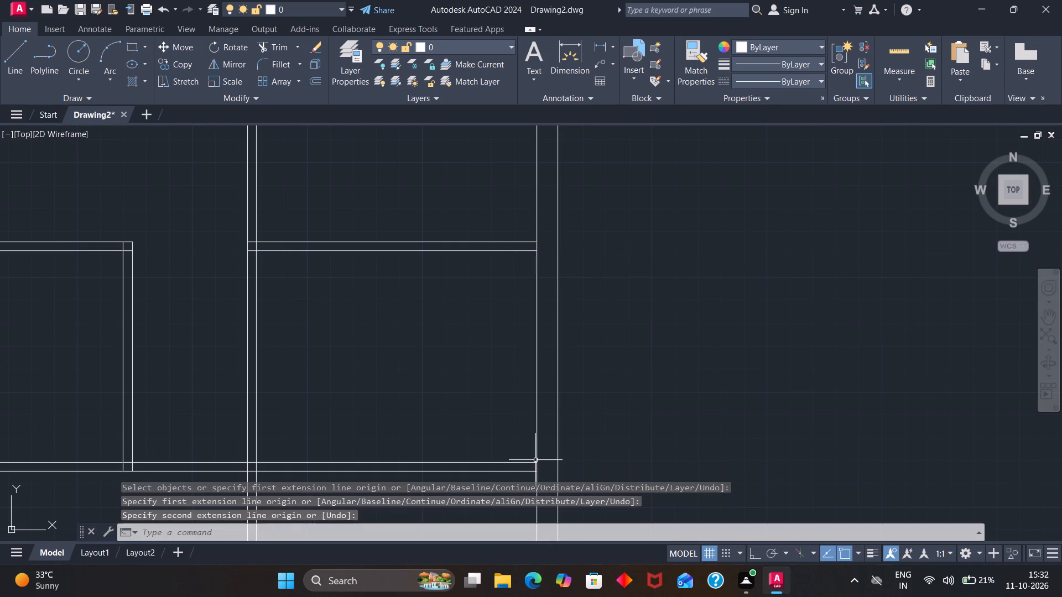
Offset the lower horizontal partition's bottom line 6'8" downward across the bottom rooms.
scroll(535, 460, down, 6)
scroll(525, 499, up, 4)
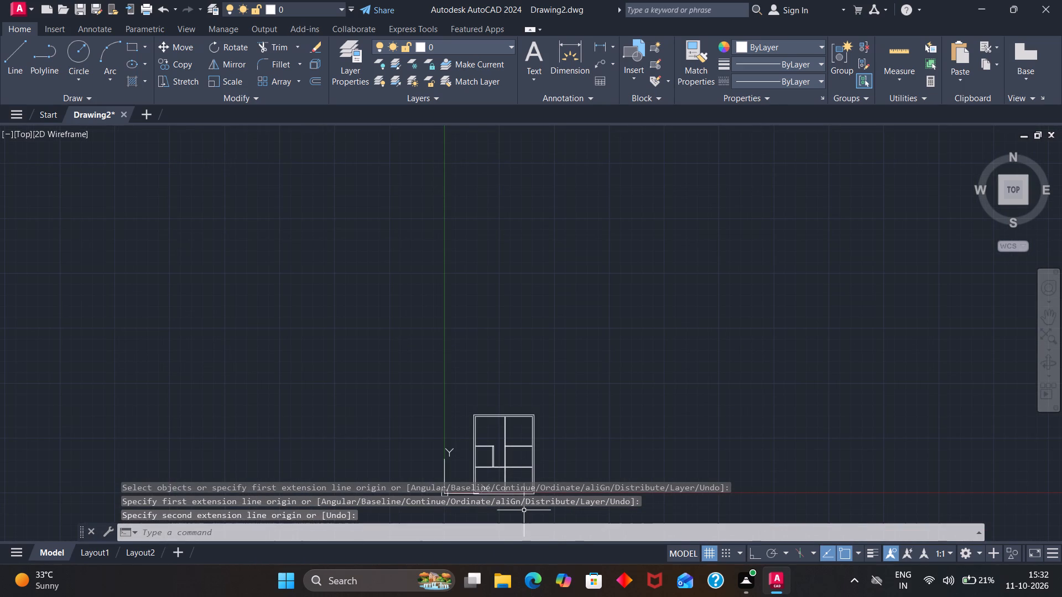
scroll(524, 510, up, 4)
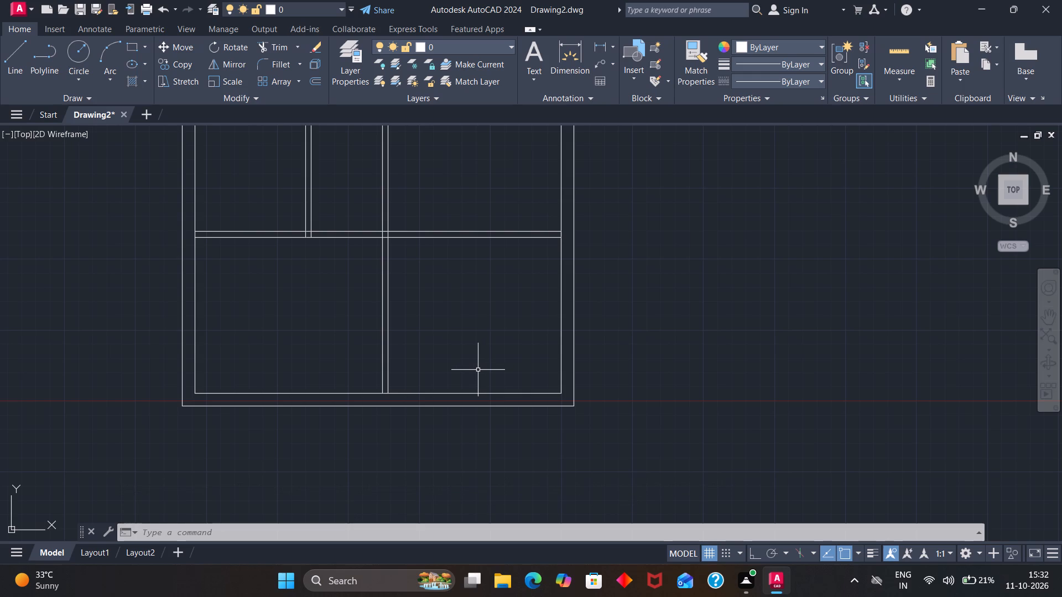
key(o)
key(Return)
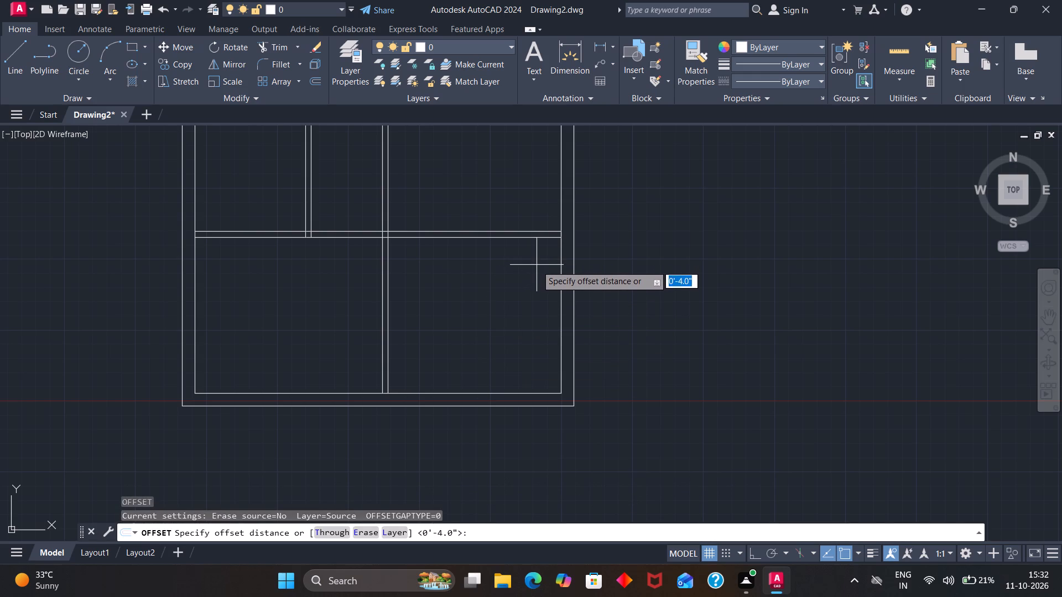
key(6)
key(apostrophe)
key(8)
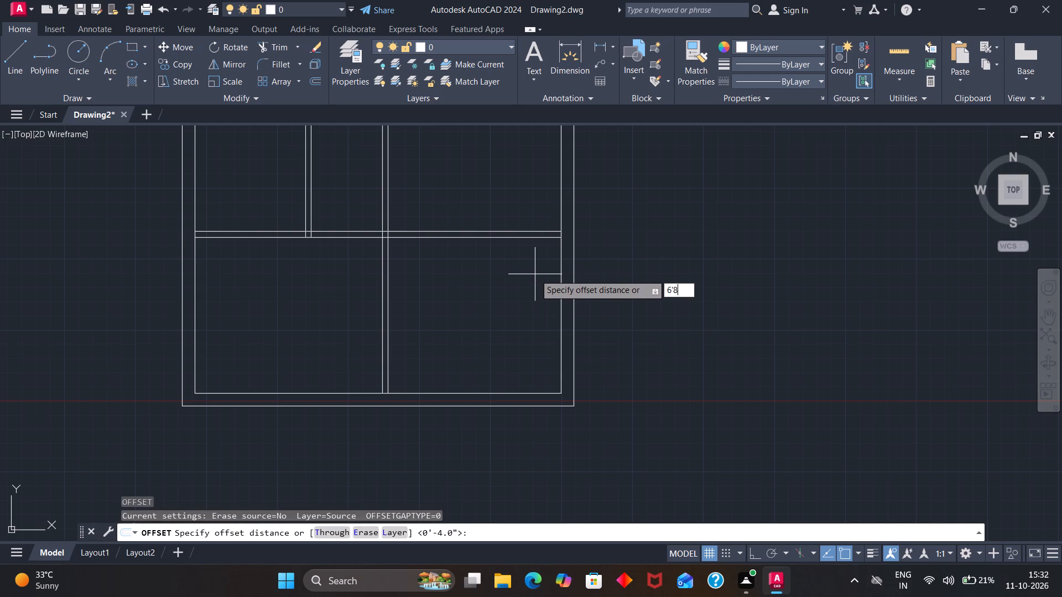
key(Return)
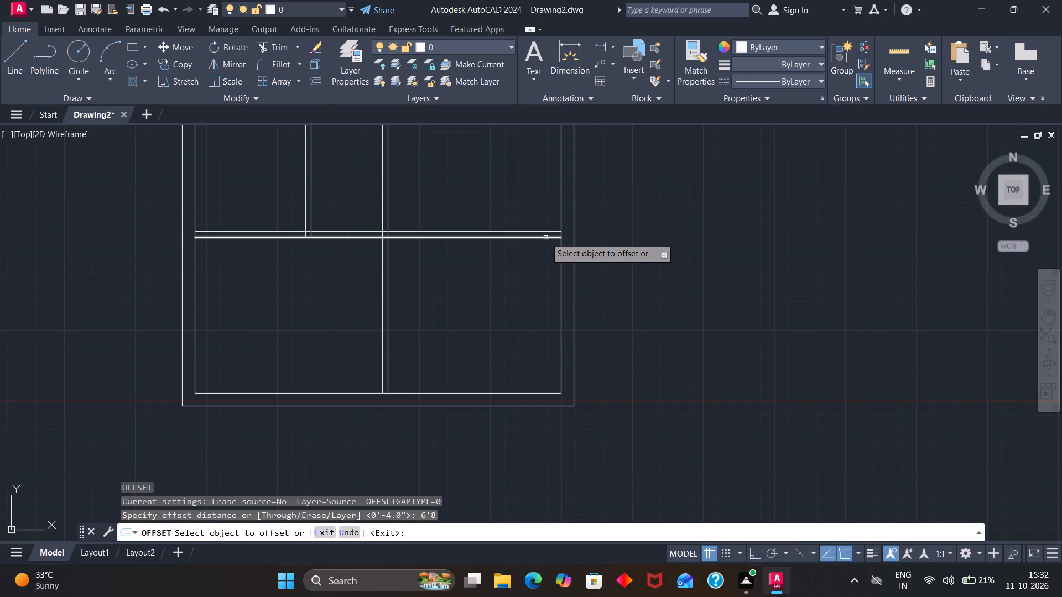
click(545, 238)
click(544, 281)
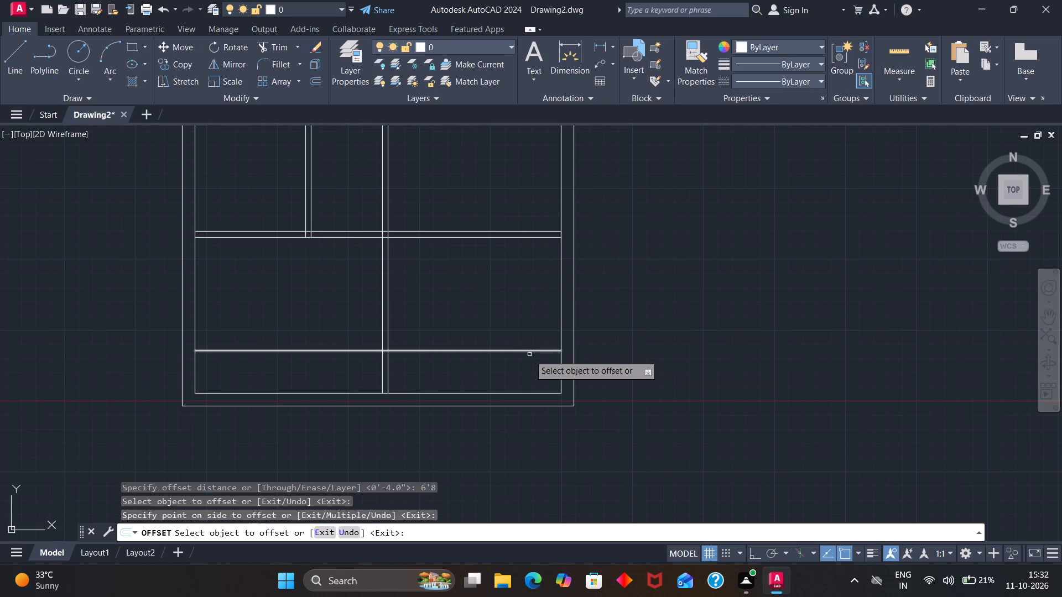
key(BackSpace)
key(Escape)
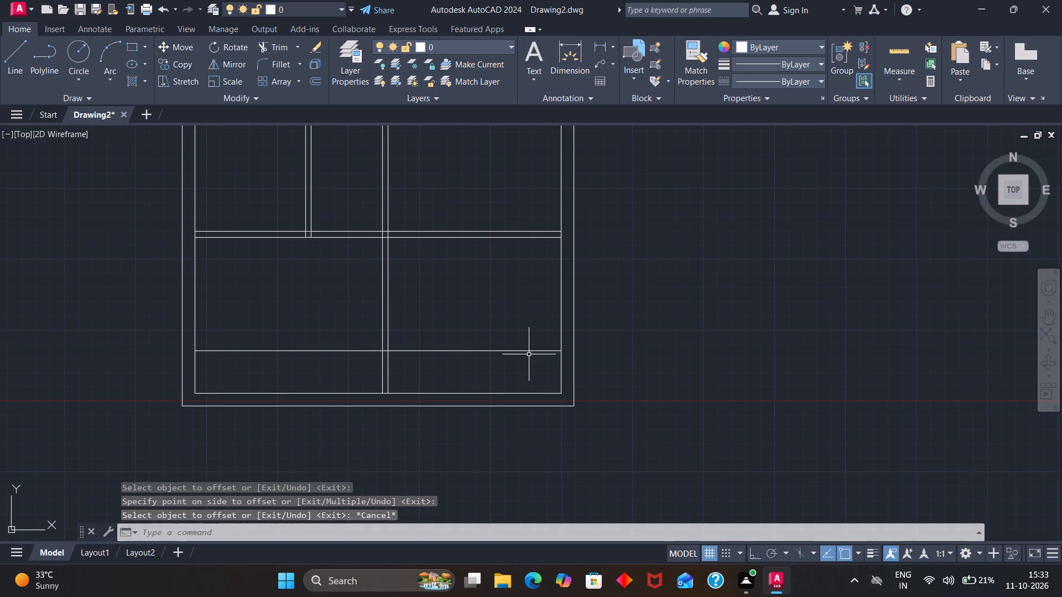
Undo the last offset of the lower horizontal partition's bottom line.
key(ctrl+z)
Measure the lower-right room's height along the inner right wall, from the lower horizontal partition to the inner bottom wall line.
key(o)
key(Return)
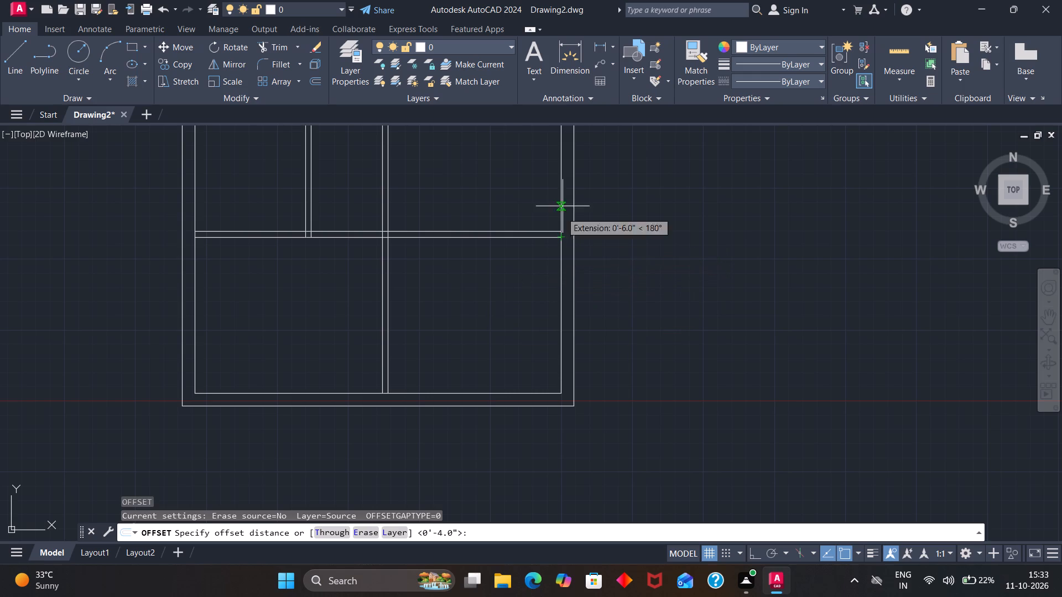
click(566, 56)
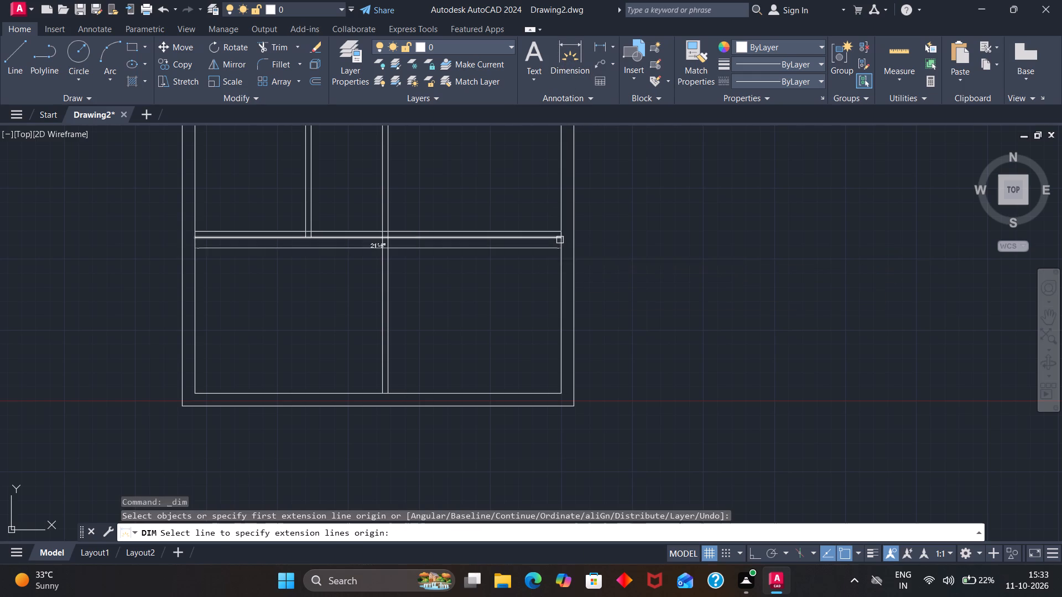
click(561, 239)
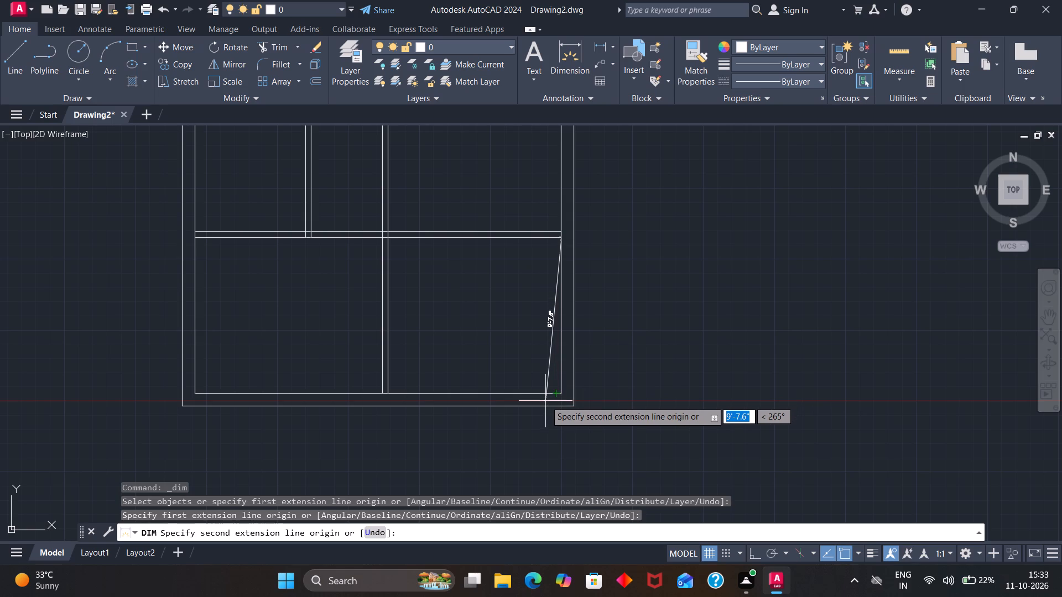
key(Escape)
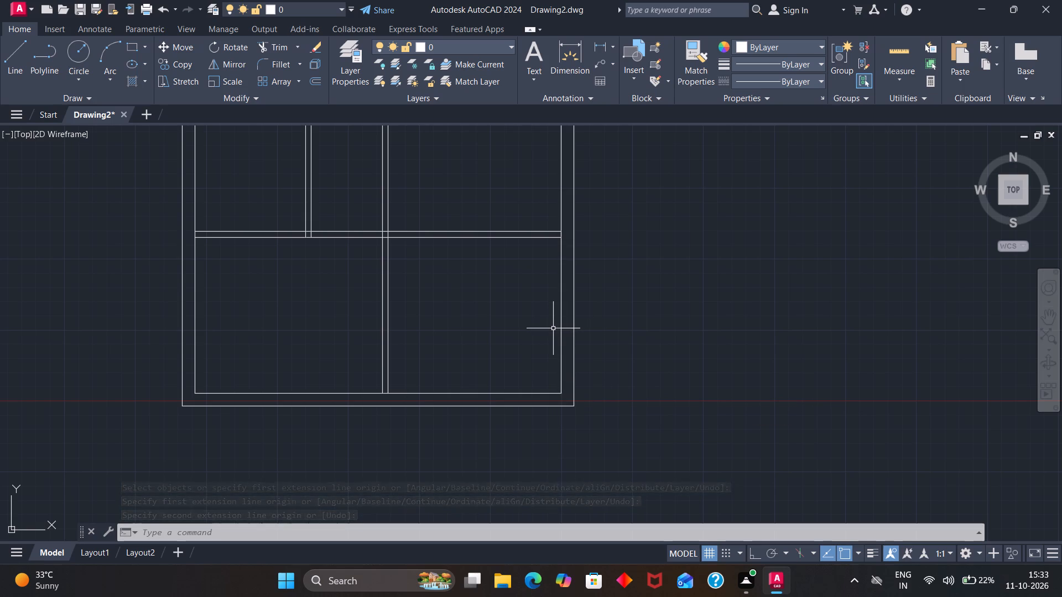
Offset the inner right wall line 6'9" inward, and offset the resulting line 4" further inward to form a vertical partition.
scroll(553, 328, down, 1)
scroll(553, 328, up, 1)
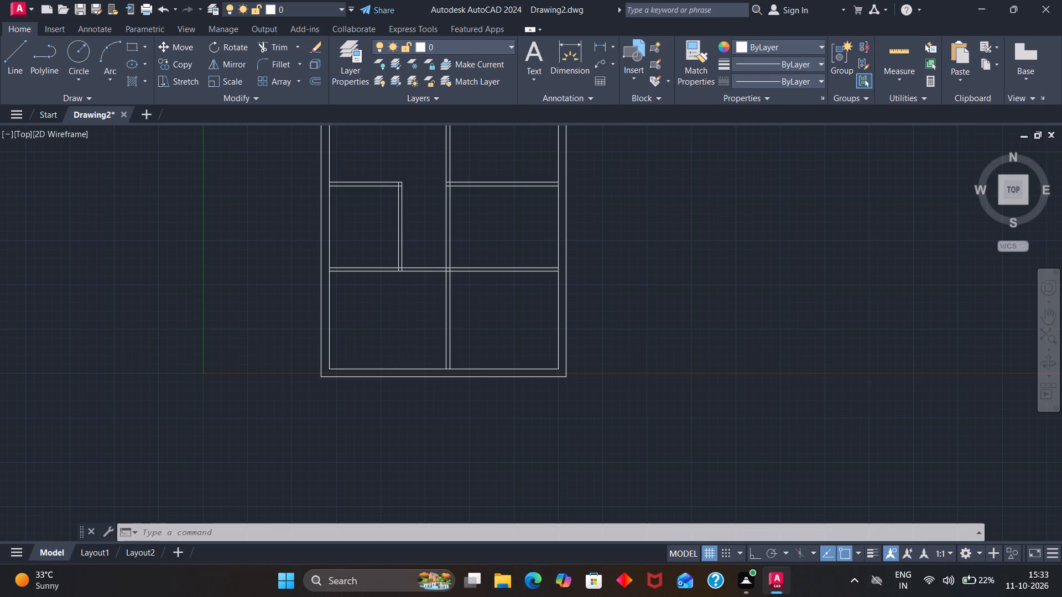
key(o)
key(Return)
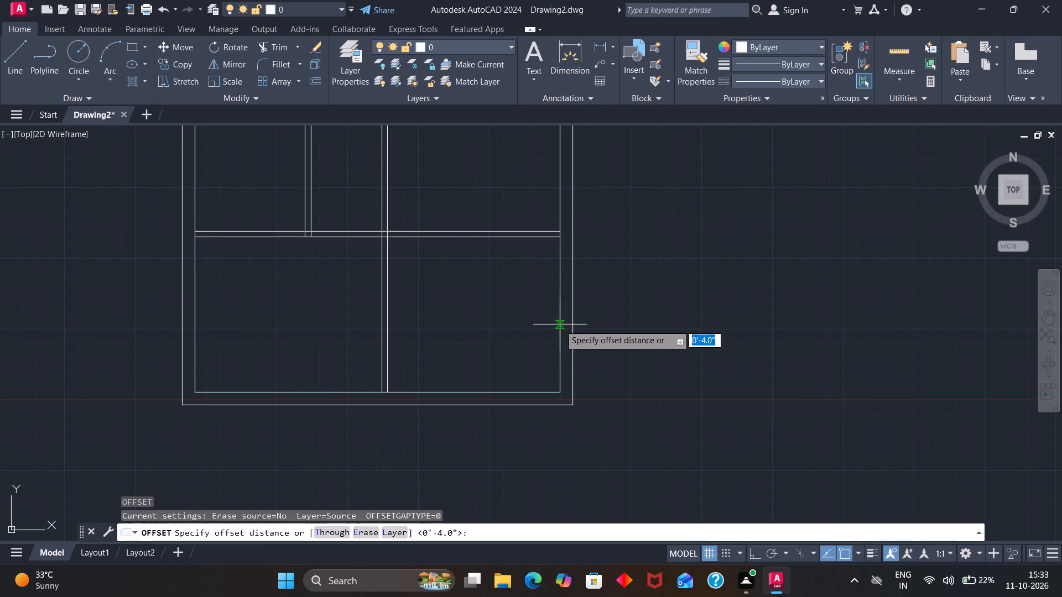
text(6')
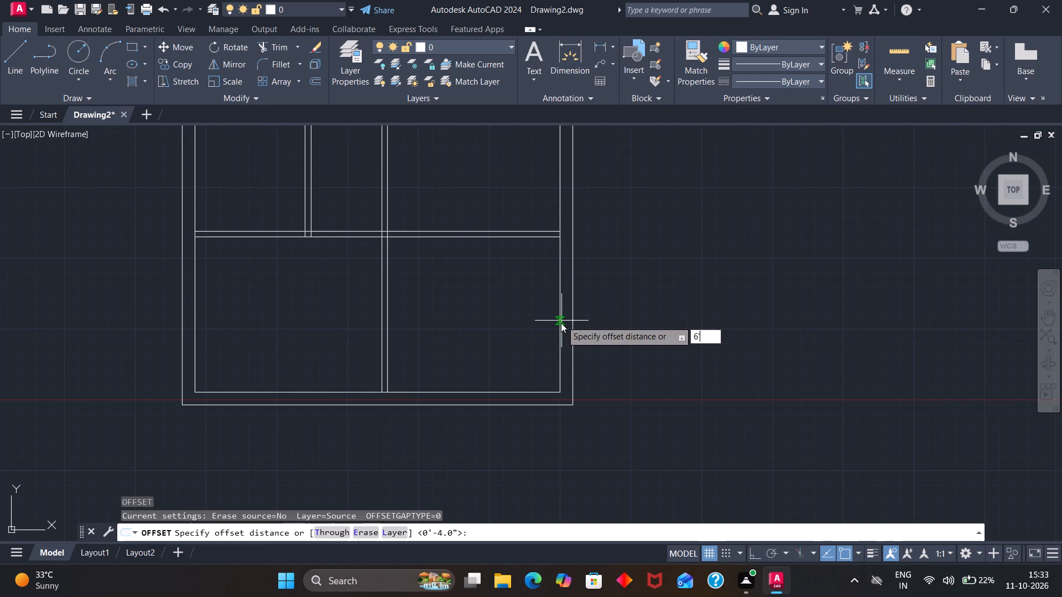
key(9)
key(Return)
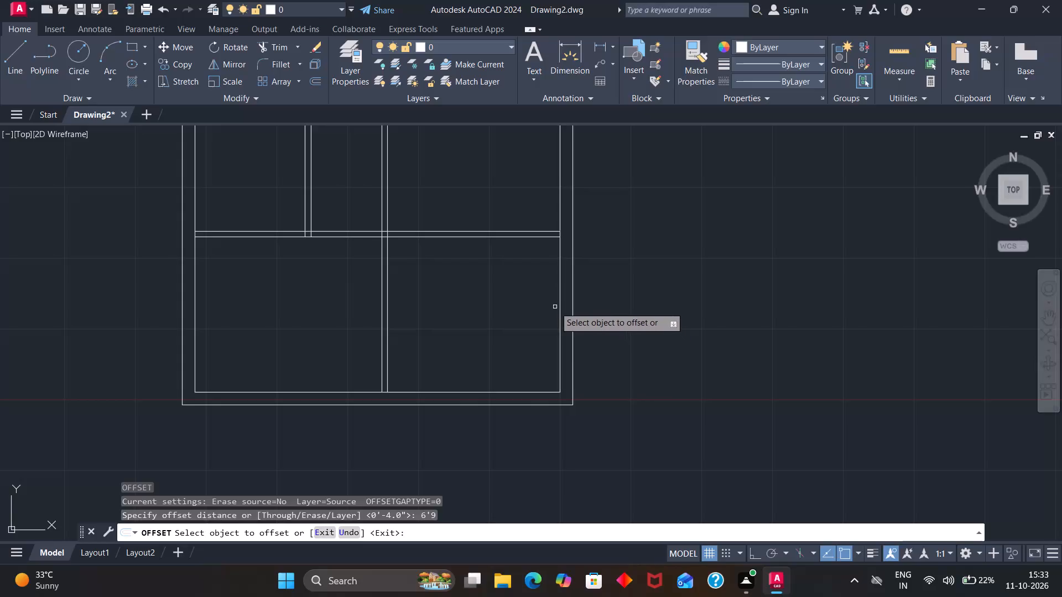
click(560, 303)
click(477, 320)
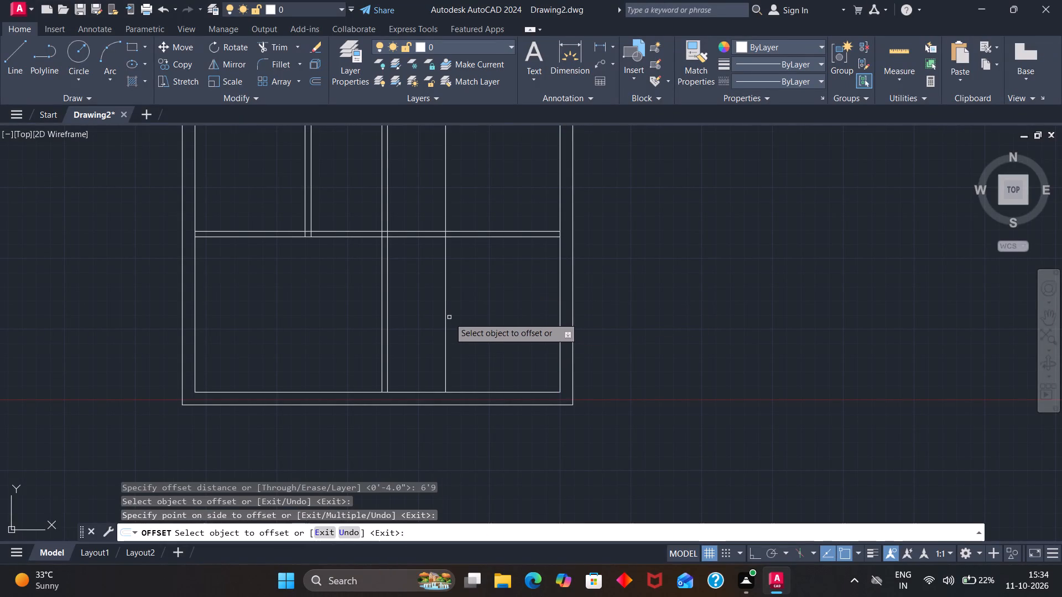
click(446, 320)
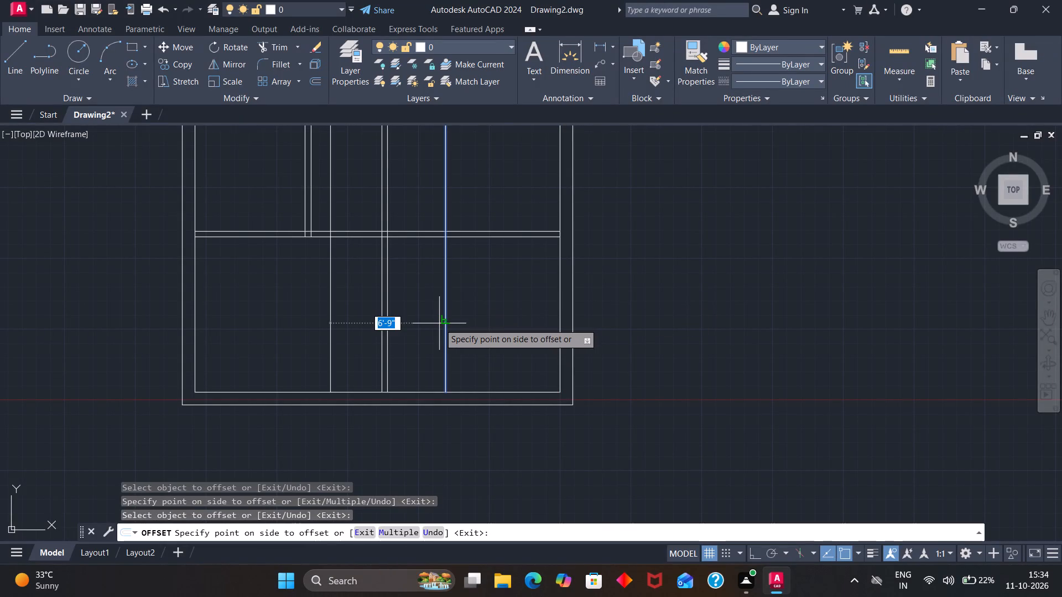
key(4)
key(Return)
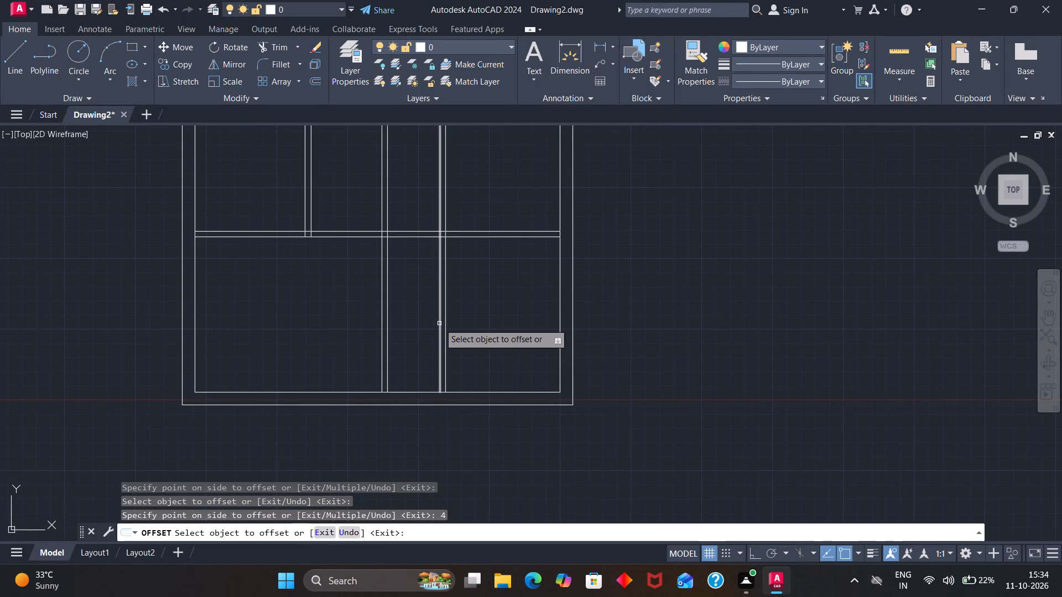
Trim the new vertical partition out of the top-right and middle-right rooms.
scroll(432, 123, down, 4)
scroll(436, 203, down, 1)
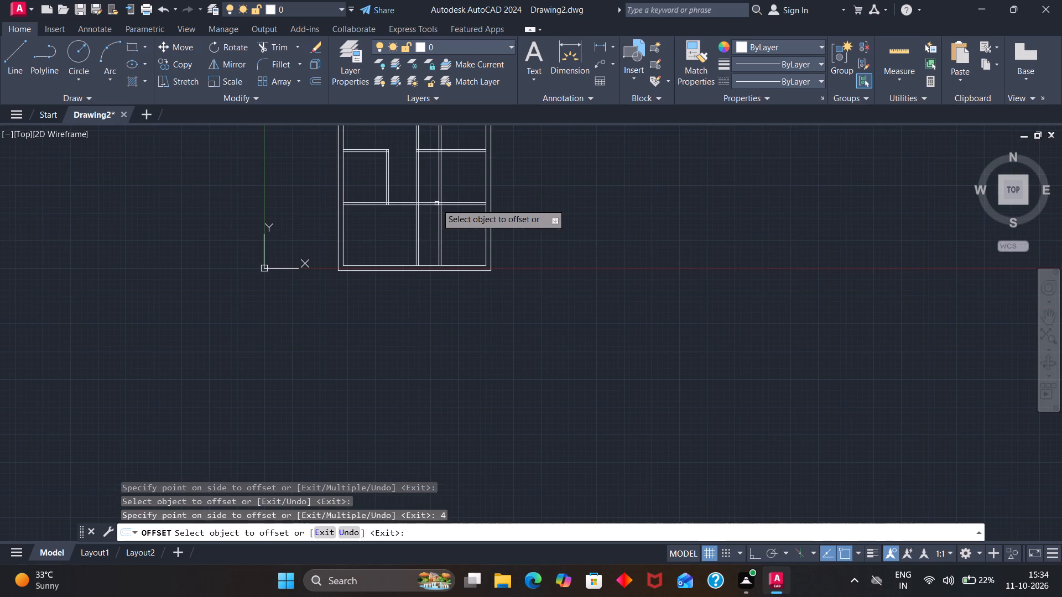
click(282, 44)
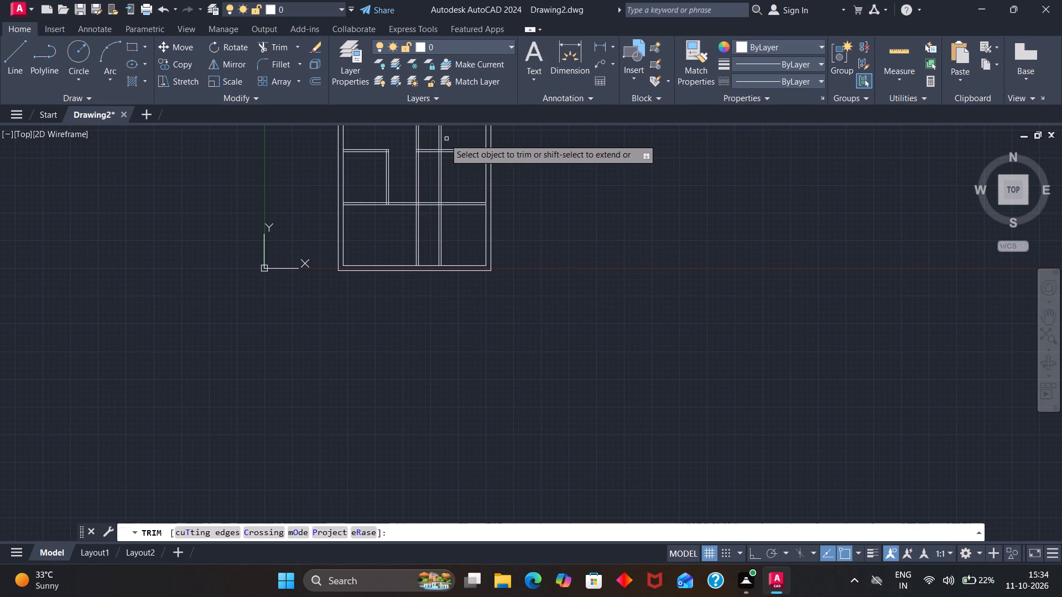
drag(434, 139, 452, 138)
drag(450, 172, 436, 180)
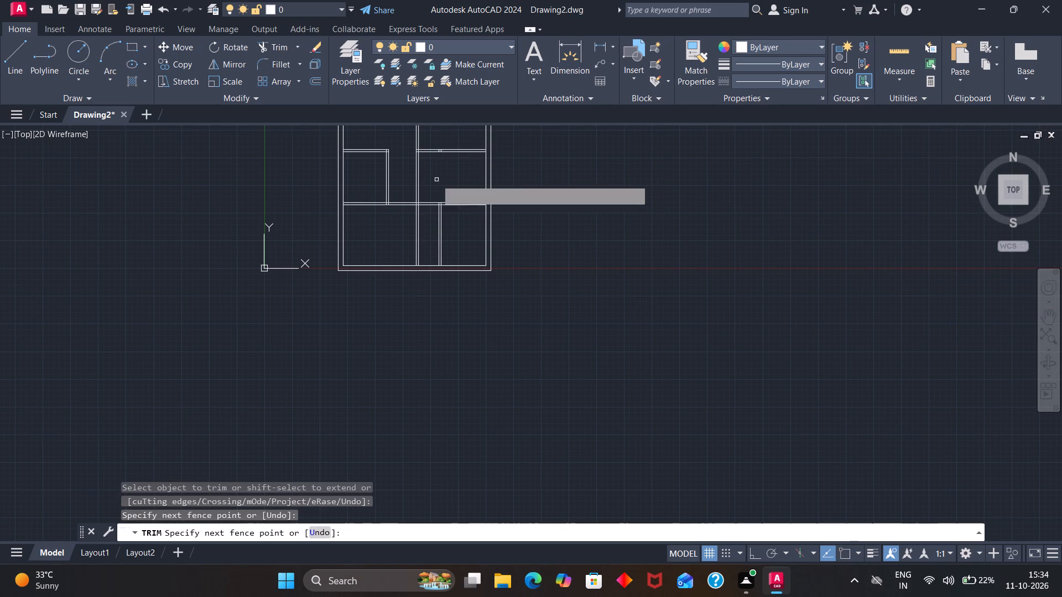
Trim the lower horizontal partition between the central vertical partition and the new vertical partition.
scroll(436, 180, down, 2)
scroll(436, 180, up, 1)
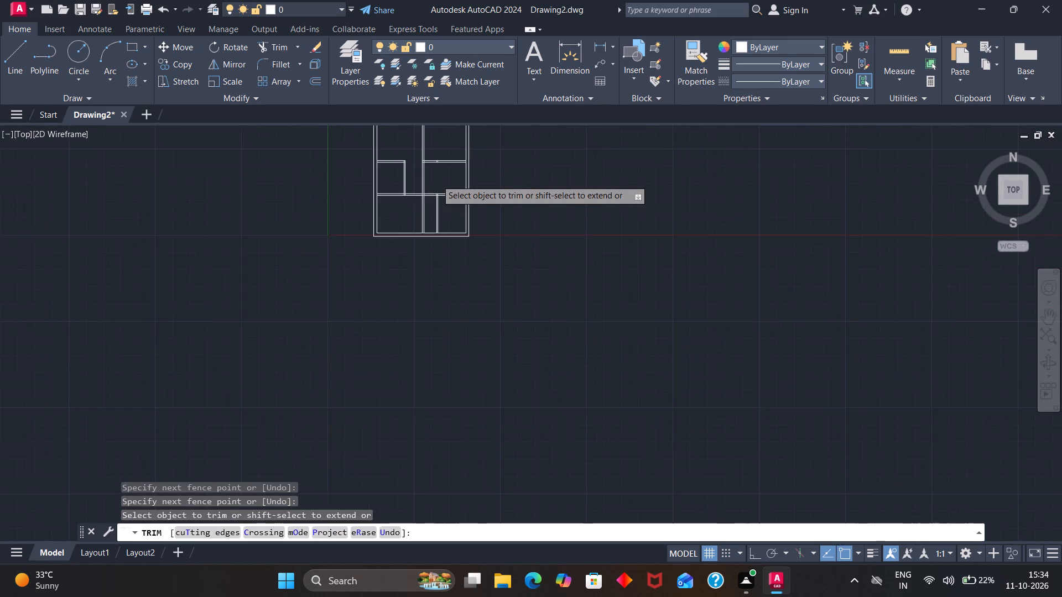
scroll(436, 180, up, 1)
drag(429, 188, 426, 223)
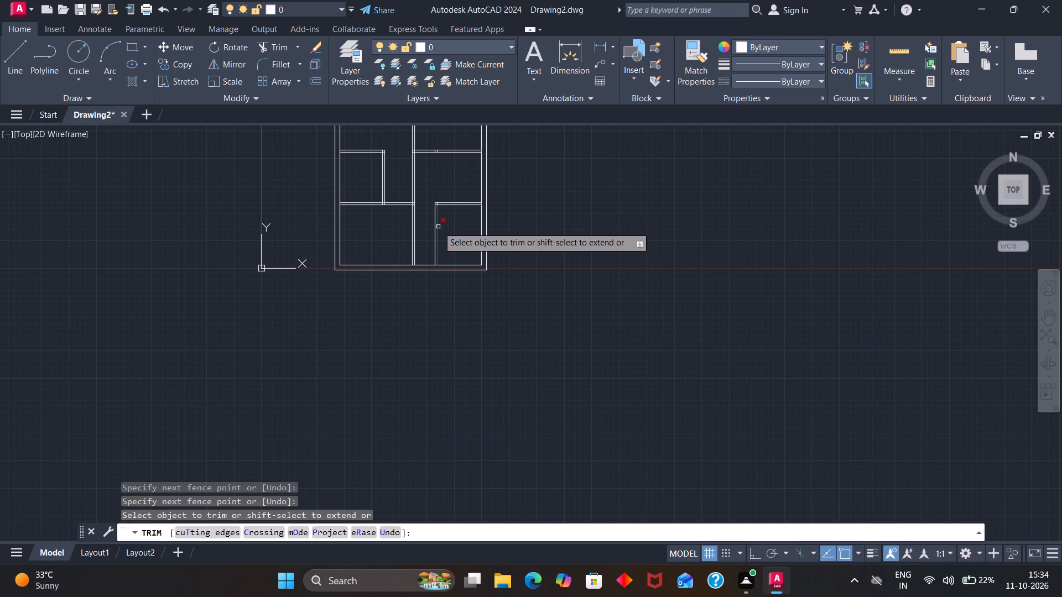
Trim the new vertical partition out of the lower-right room and clear the leftover 4" stub at the lower horizontal partition's free end.
drag(448, 224, 430, 233)
scroll(435, 214, down, 1)
scroll(428, 186, up, 3)
scroll(451, 269, up, 2)
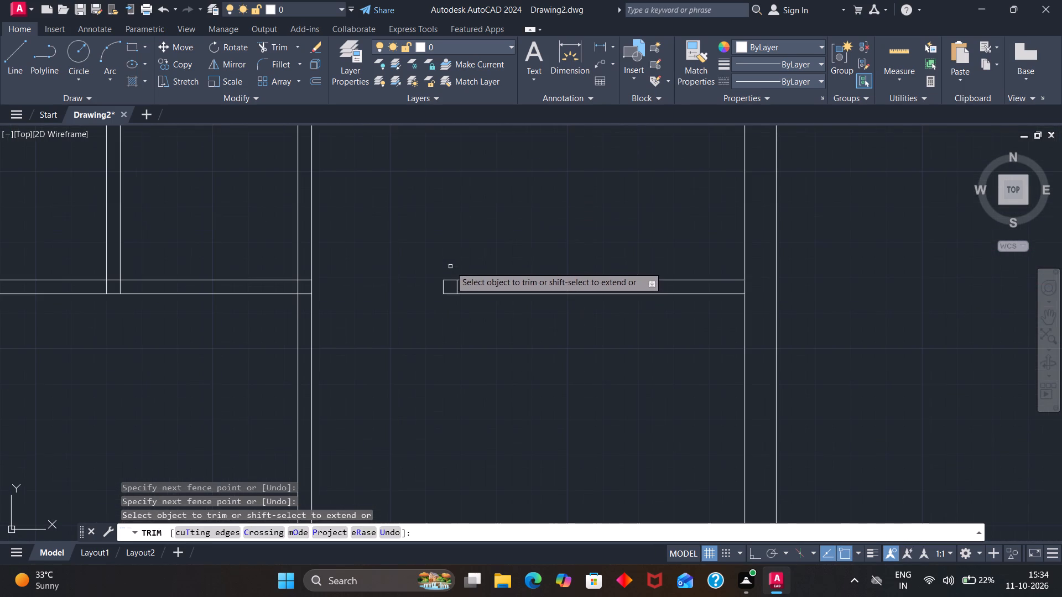
drag(451, 258, 446, 303)
scroll(447, 292, down, 3)
drag(446, 283, 441, 288)
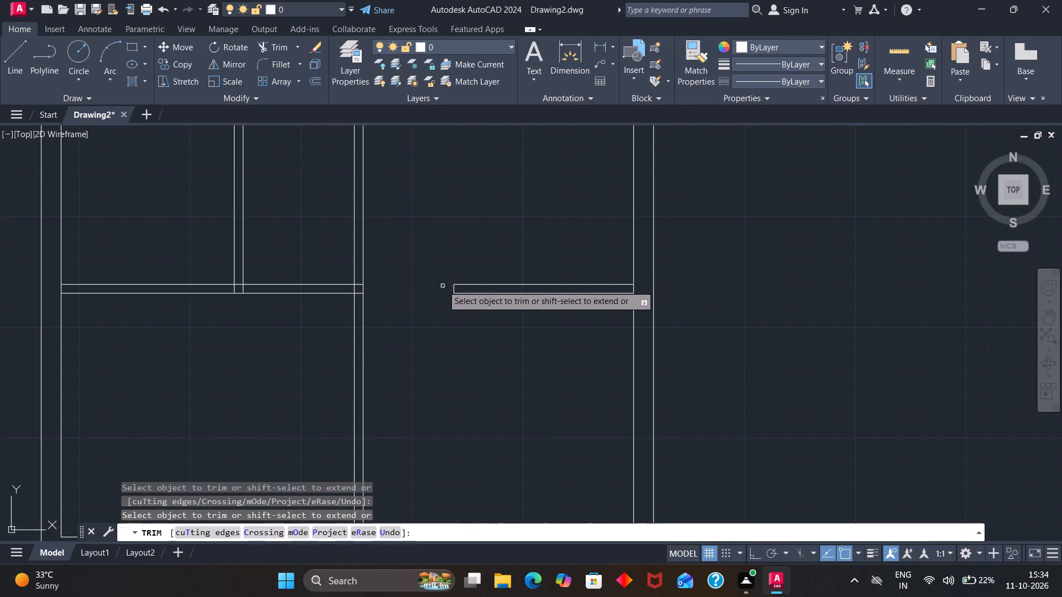
Examine the partition layout across the whole floor plan.
scroll(445, 270, down, 4)
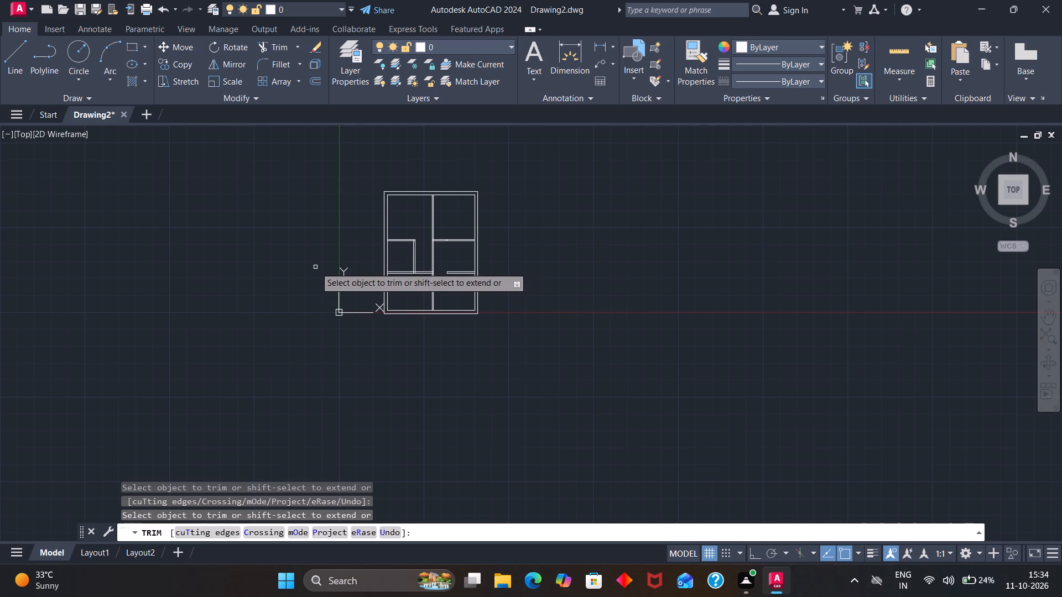
scroll(386, 250, up, 3)
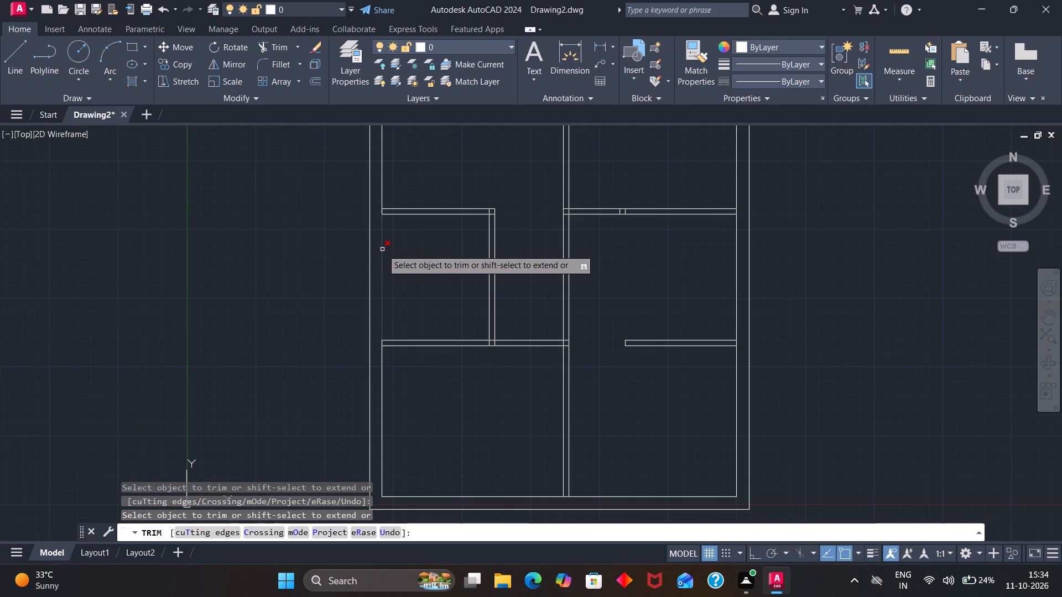
scroll(400, 245, up, 4)
scroll(398, 245, down, 4)
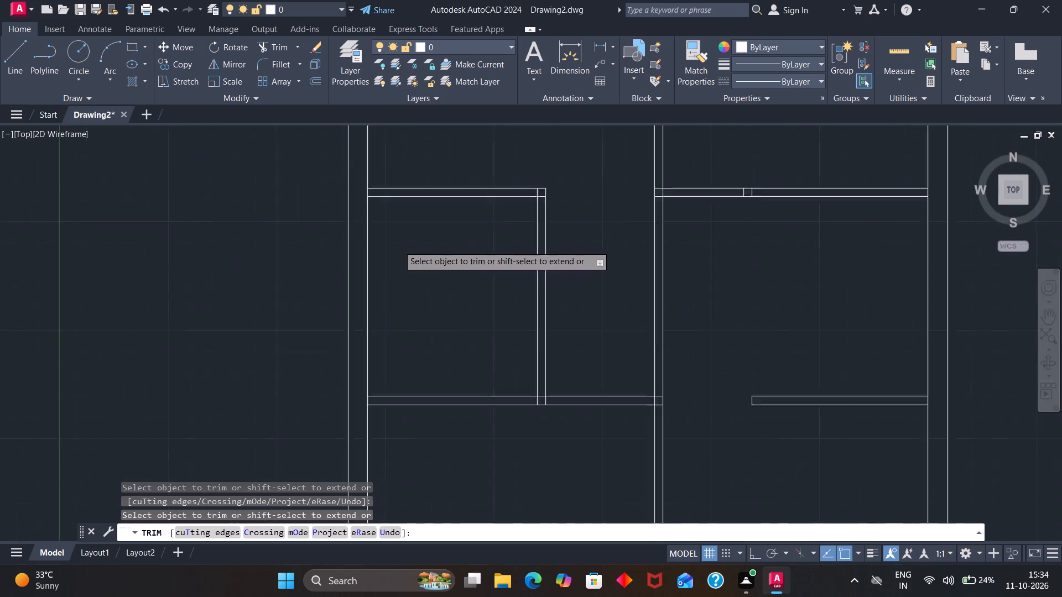
scroll(397, 246, down, 3)
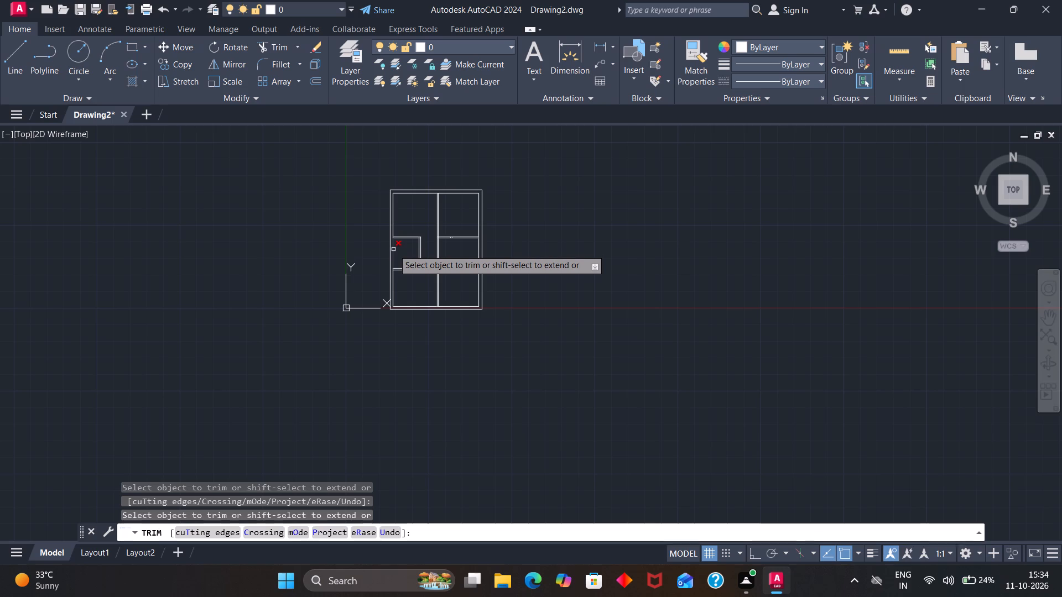
scroll(393, 249, up, 4)
scroll(393, 249, down, 3)
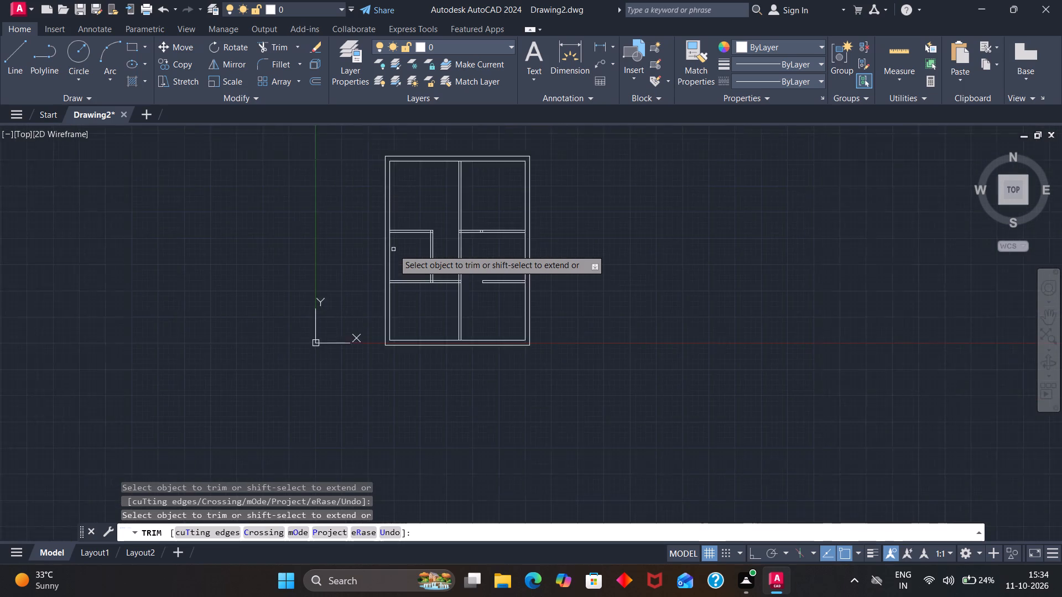
scroll(393, 249, down, 1)
scroll(387, 198, up, 4)
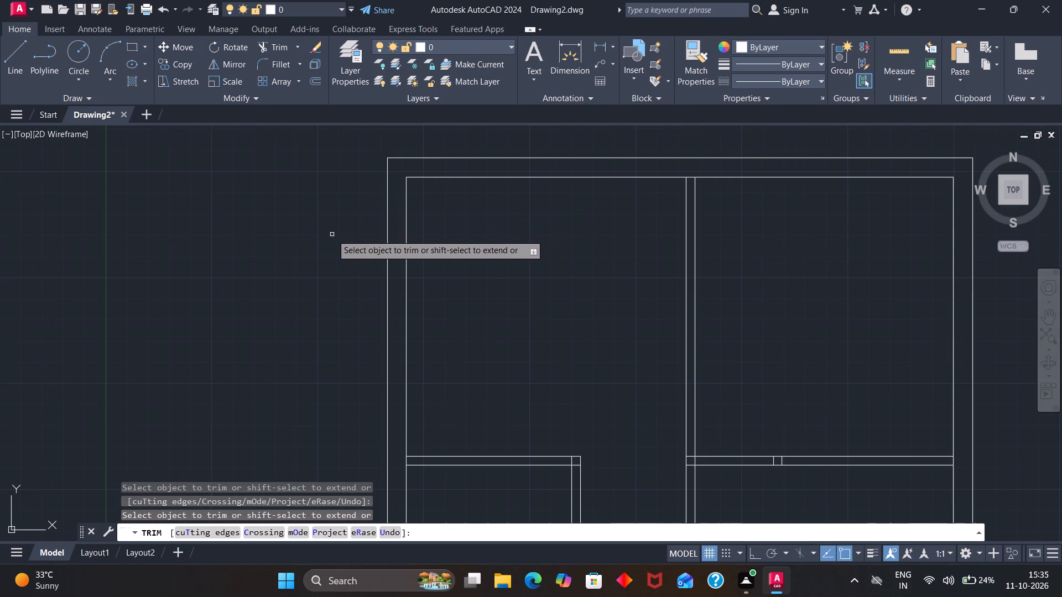
key(Escape)
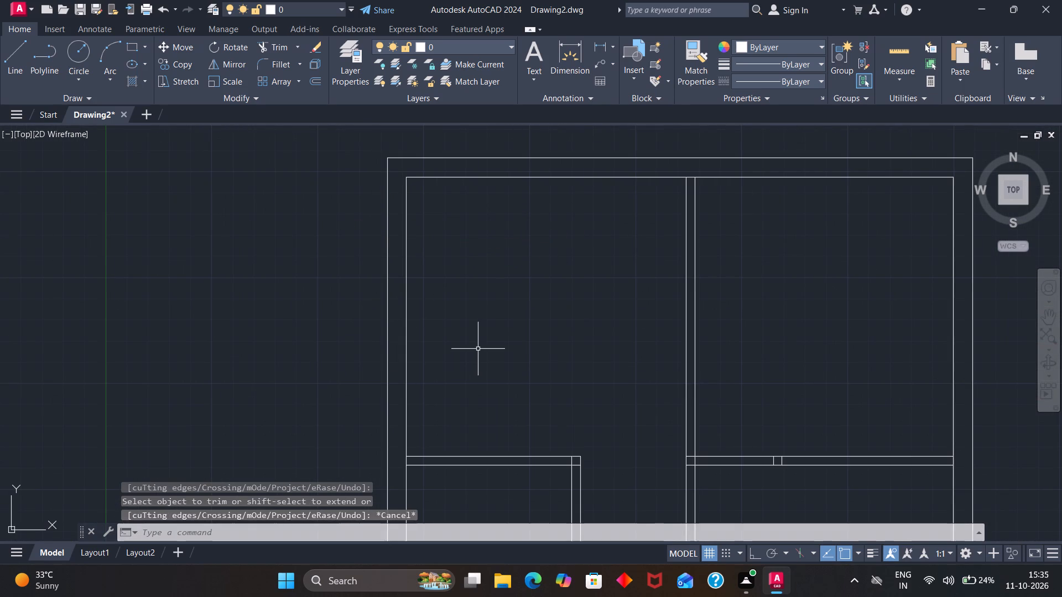
Extend both lines of the upper-left horizontal partition across to the central vertical partition.
text(ex)
key(Return)
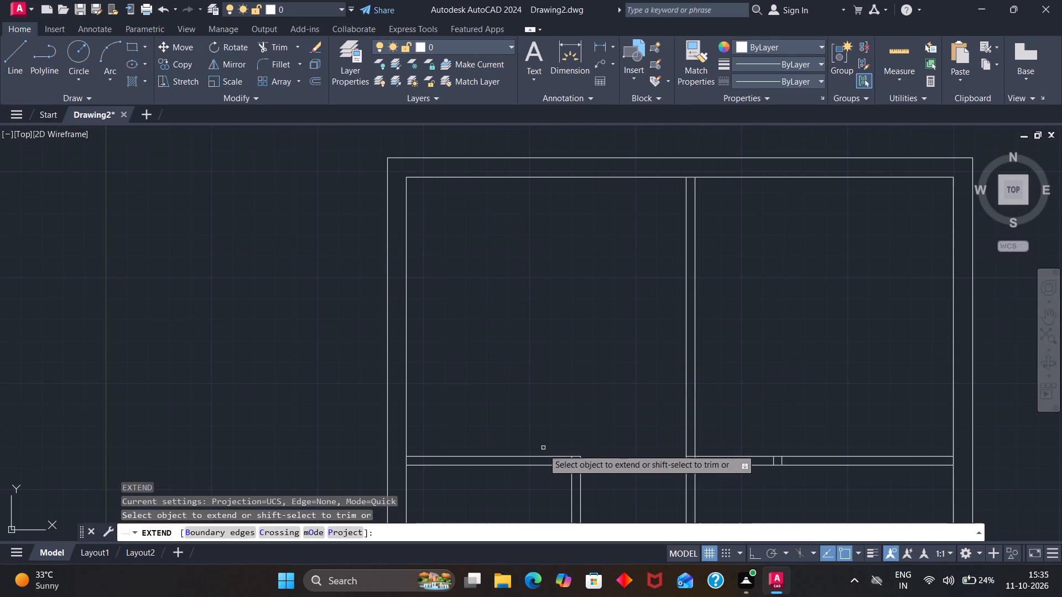
click(545, 456)
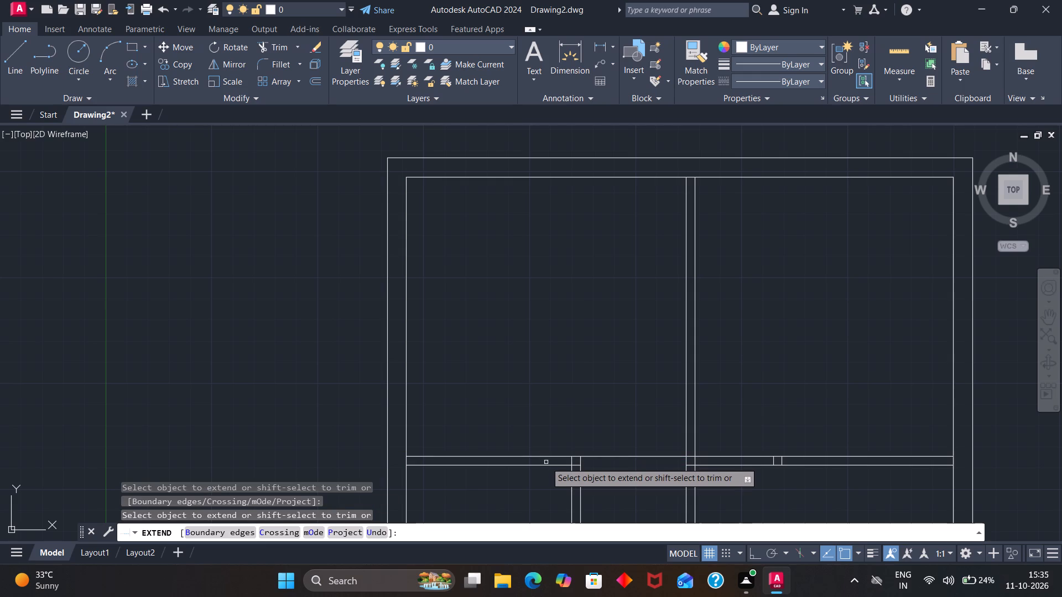
click(546, 465)
Trim the central vertical partition between the upper and lower horizontal partitions.
scroll(545, 447, down, 3)
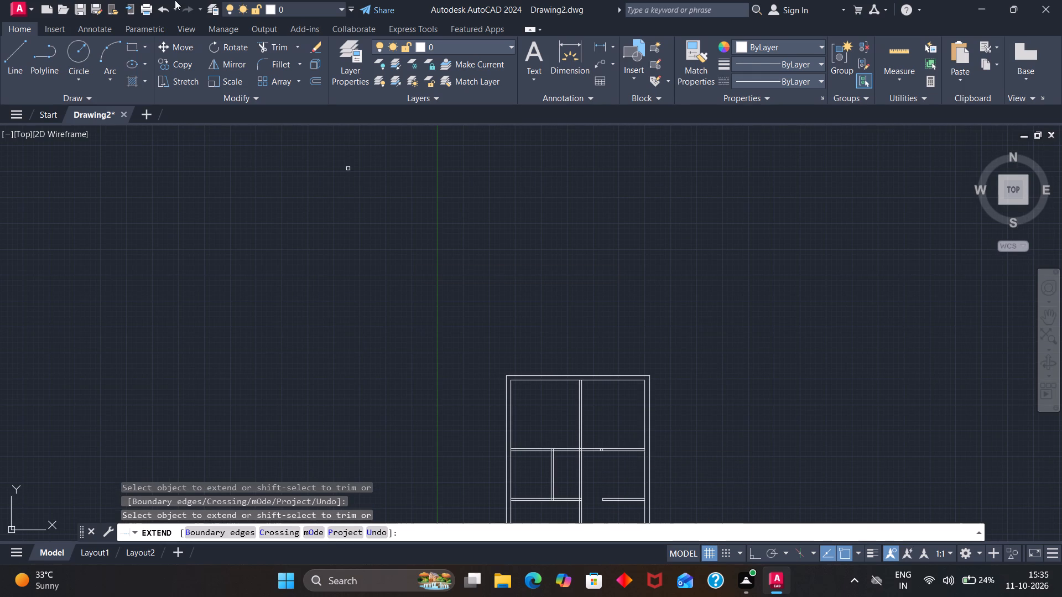
click(261, 44)
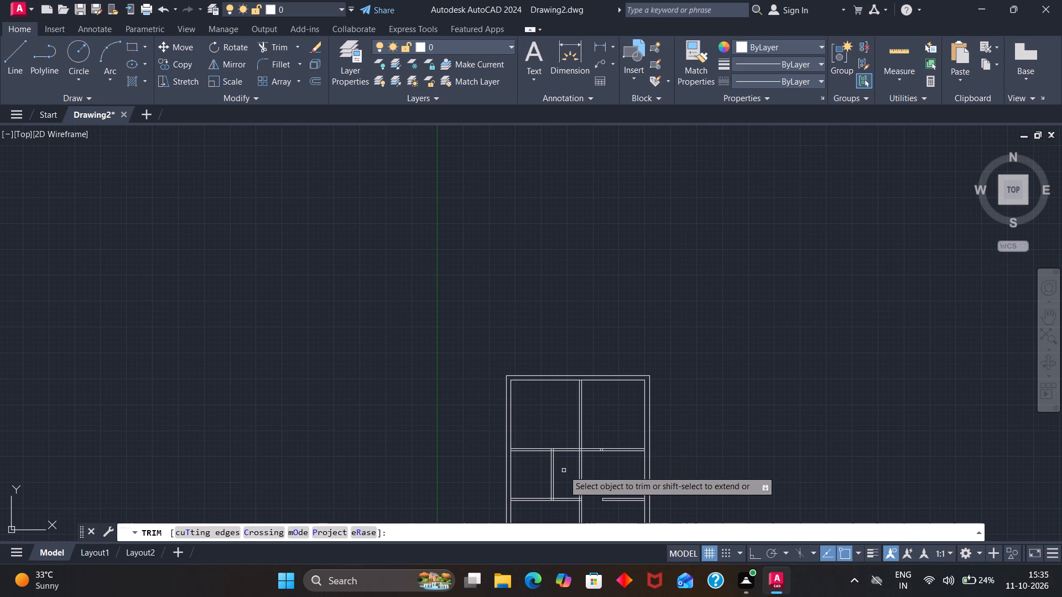
drag(563, 469, 595, 467)
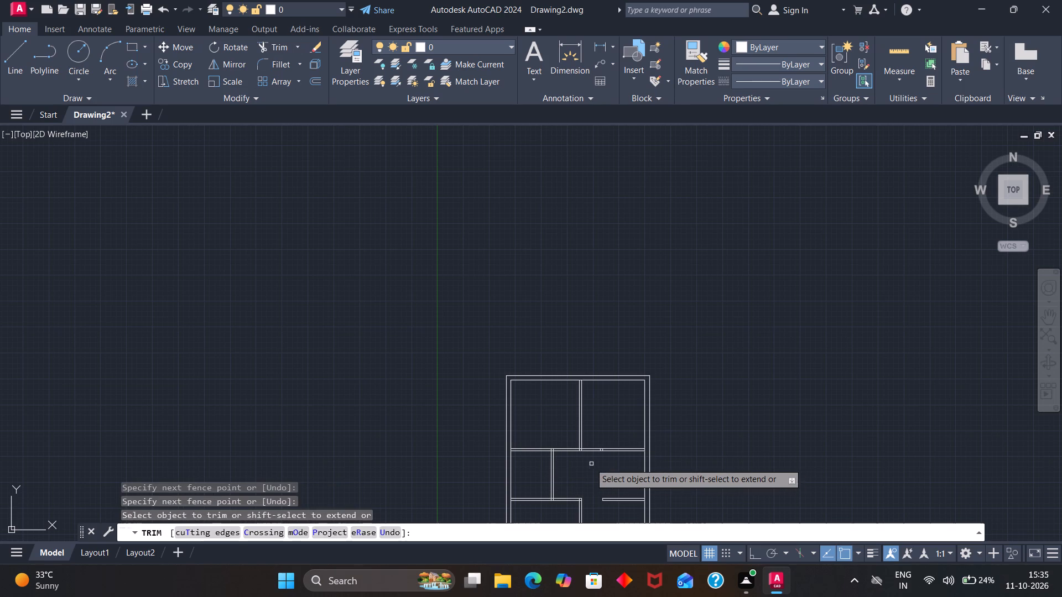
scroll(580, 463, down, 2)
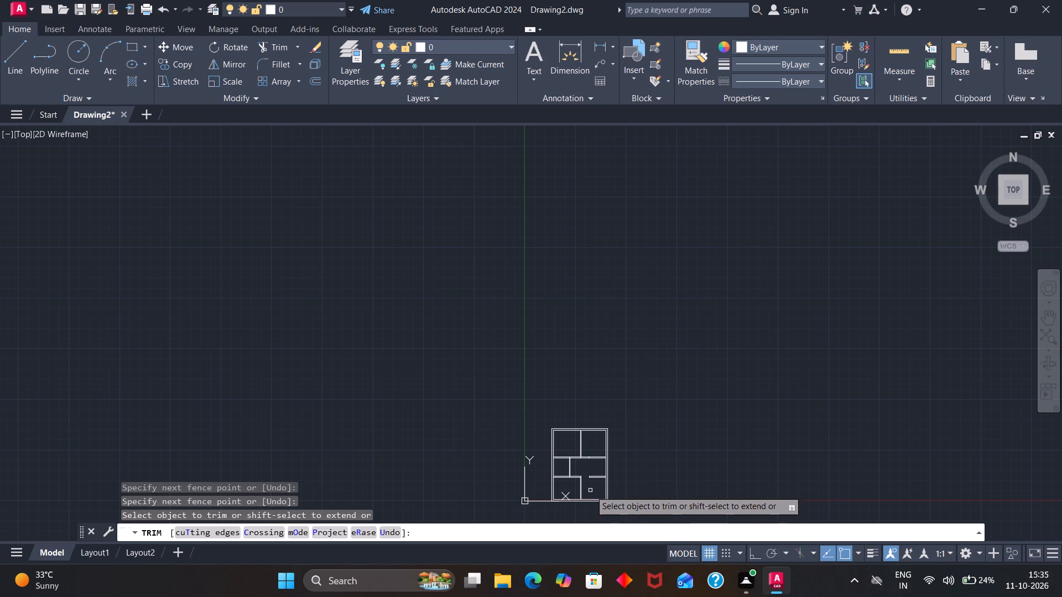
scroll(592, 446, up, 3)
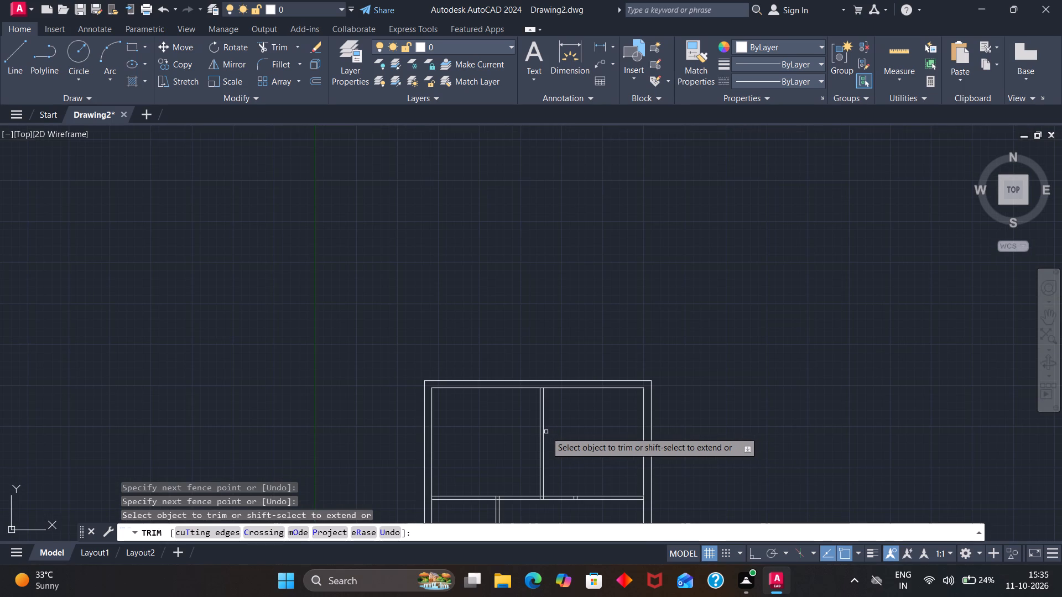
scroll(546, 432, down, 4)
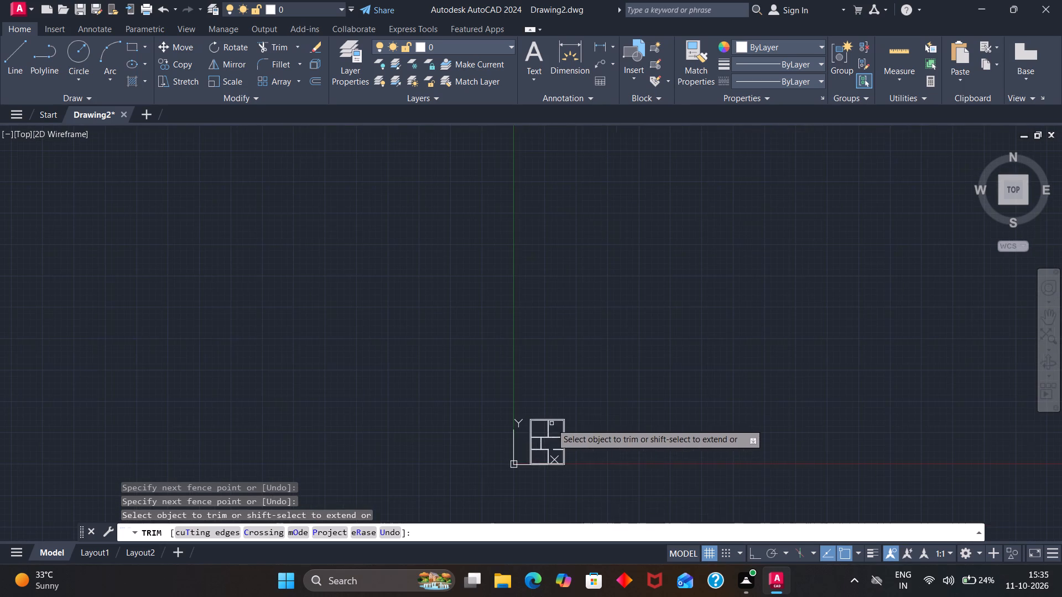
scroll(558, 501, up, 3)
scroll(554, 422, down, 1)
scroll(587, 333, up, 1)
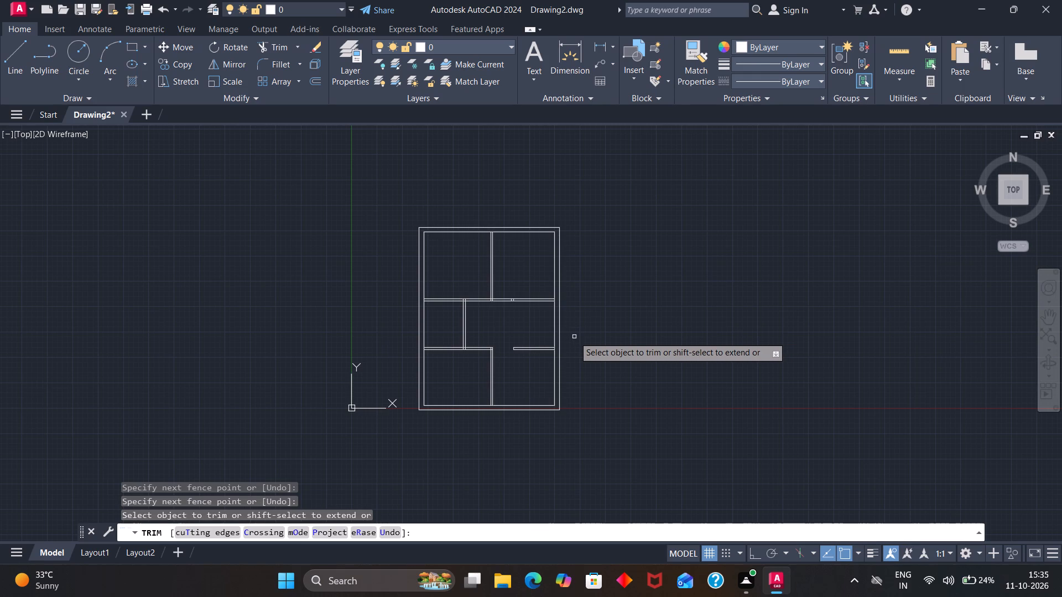
Trim the two leftover short vertical lines between the upper horizontal partition's lines, right of the central vertical partition.
scroll(512, 289, up, 4)
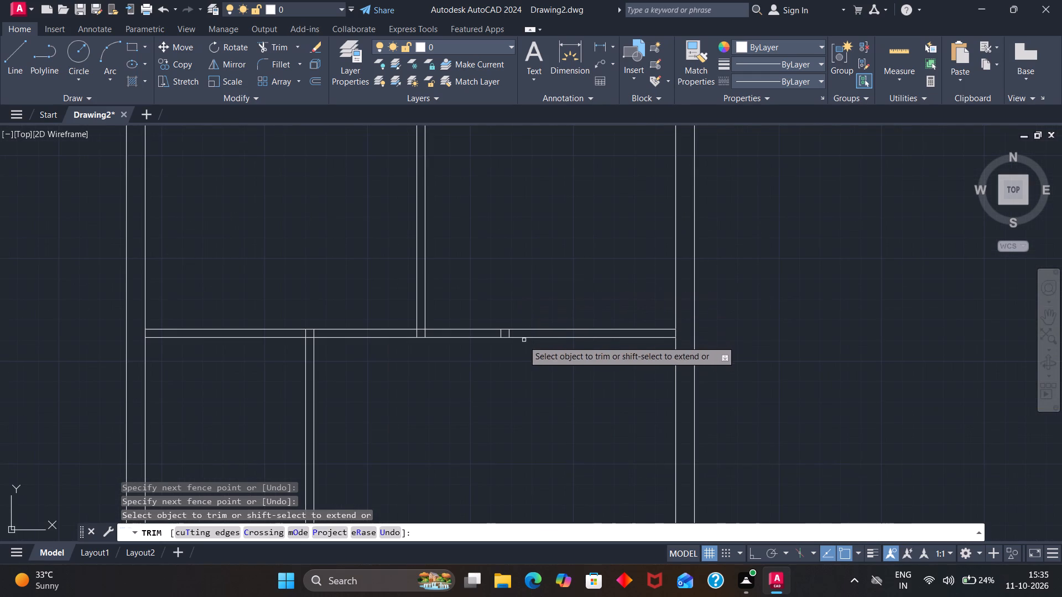
scroll(512, 334, up, 3)
drag(512, 335, 454, 339)
scroll(454, 339, down, 7)
scroll(444, 360, up, 4)
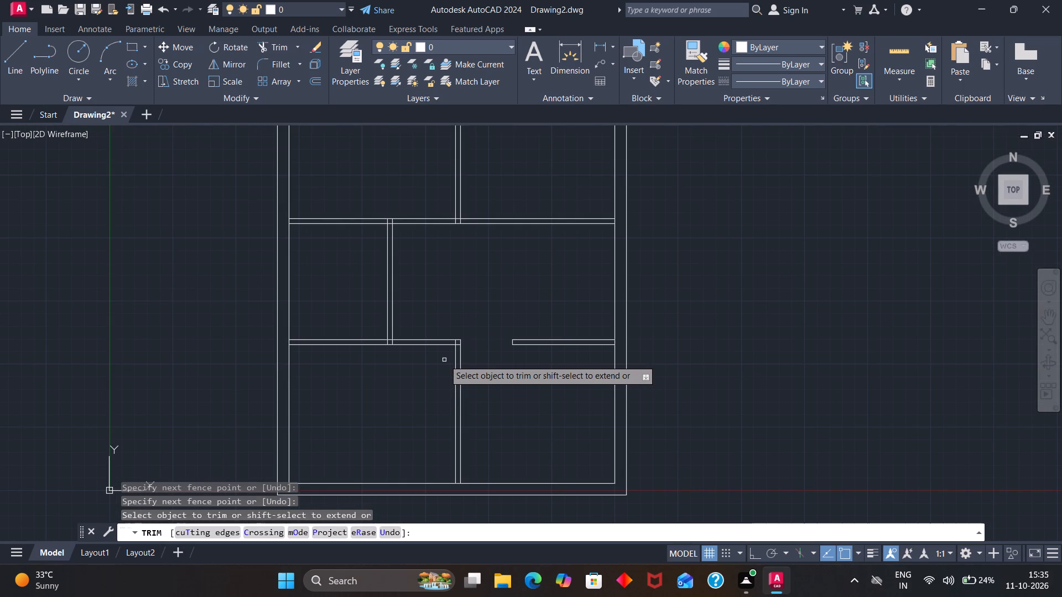
scroll(440, 366, down, 3)
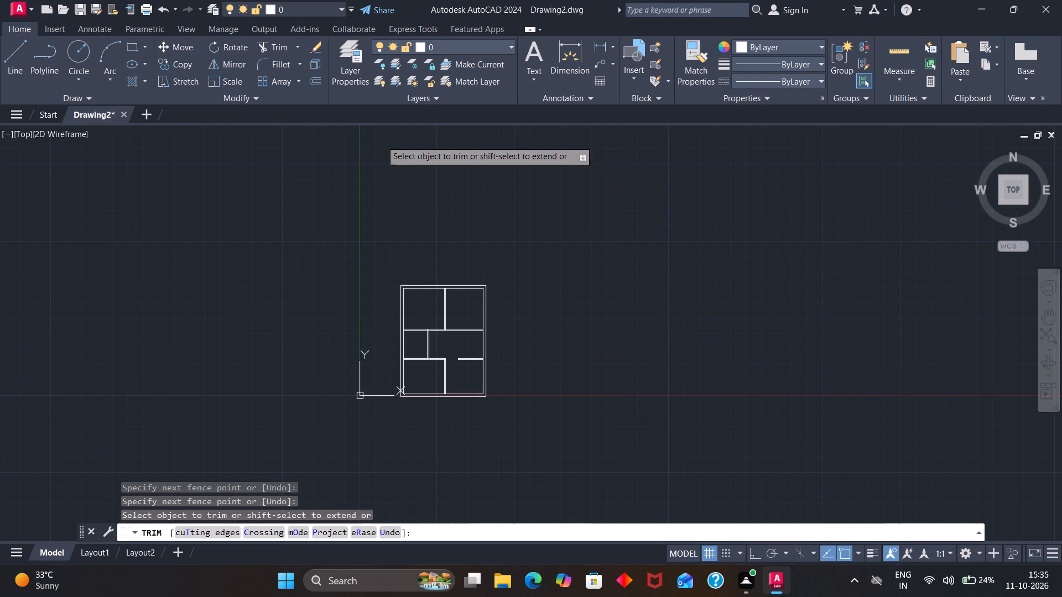
scroll(436, 301, up, 2)
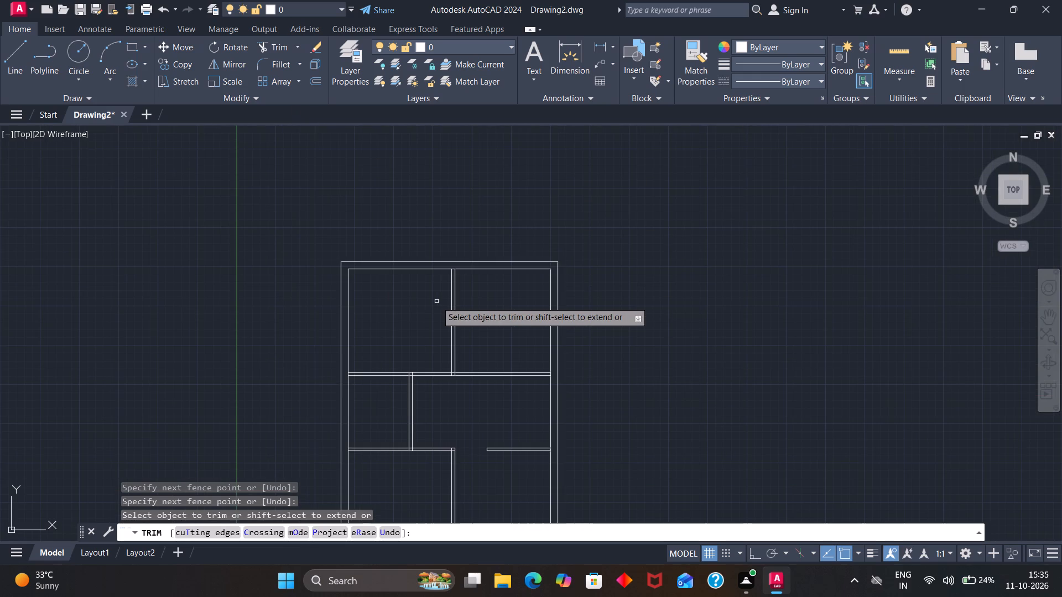
scroll(433, 300, down, 2)
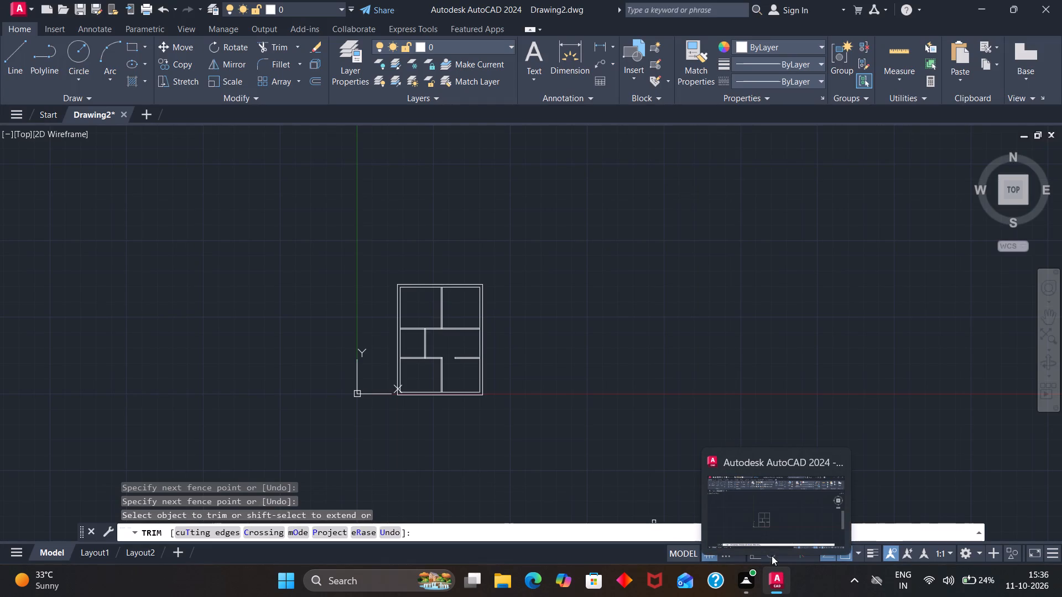
click(591, 452)
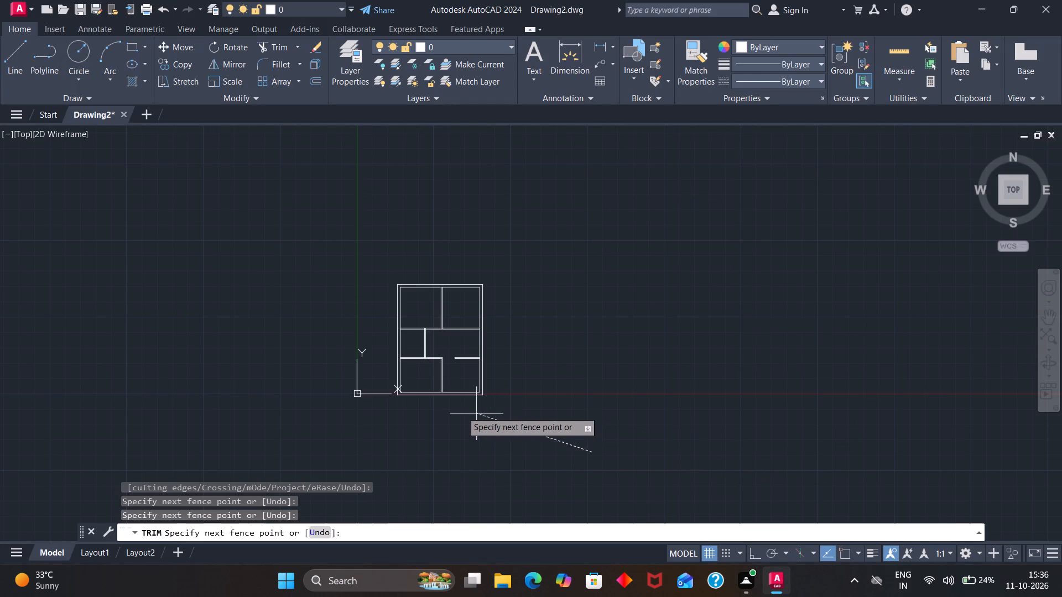
key(Escape)
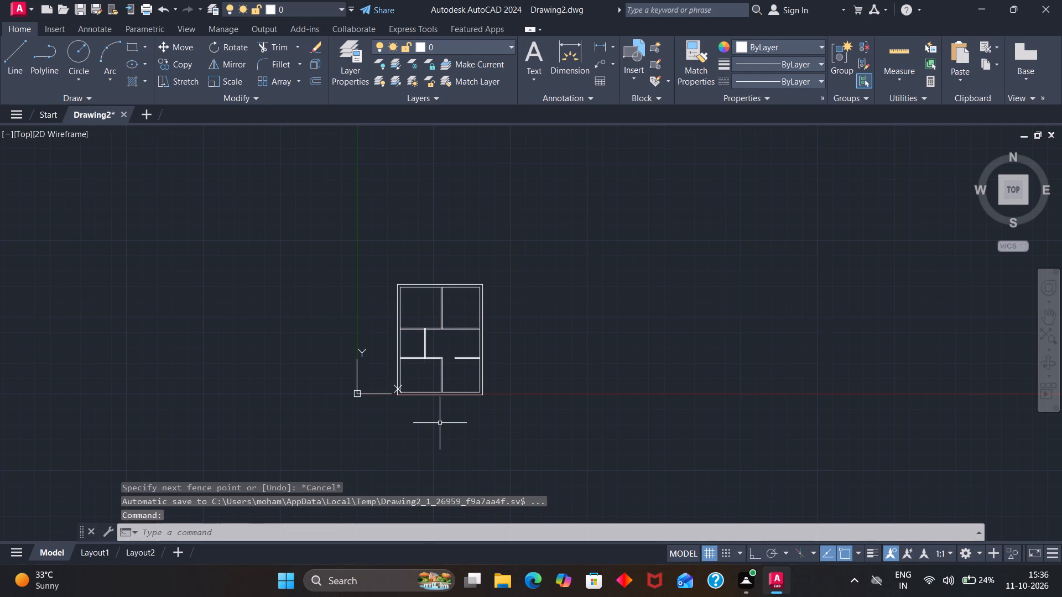
Draw a 3' by 3' rectangle in the empty space to the right of the floor plan.
click(134, 48)
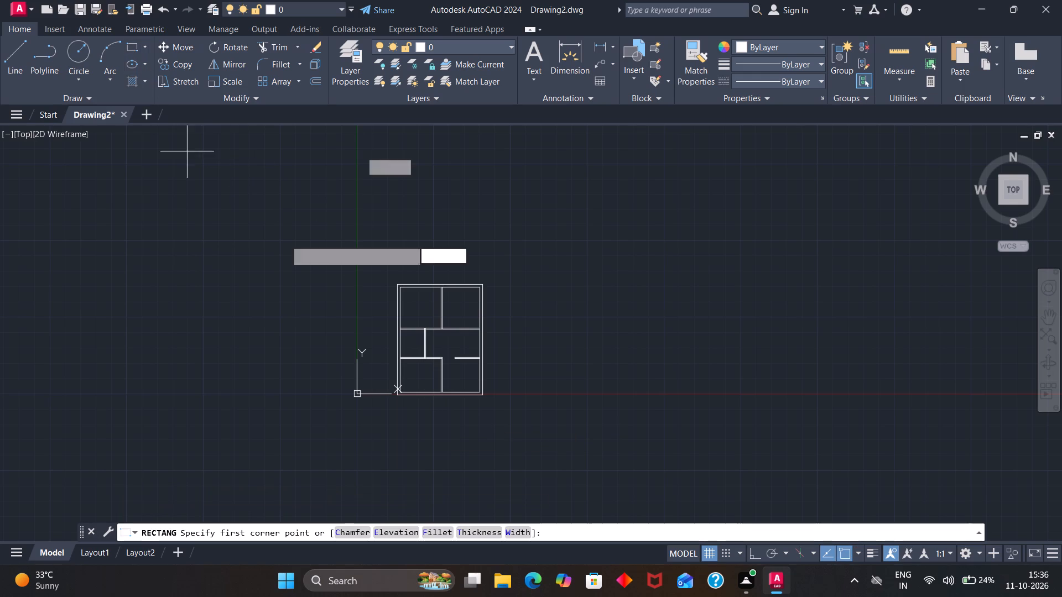
click(524, 332)
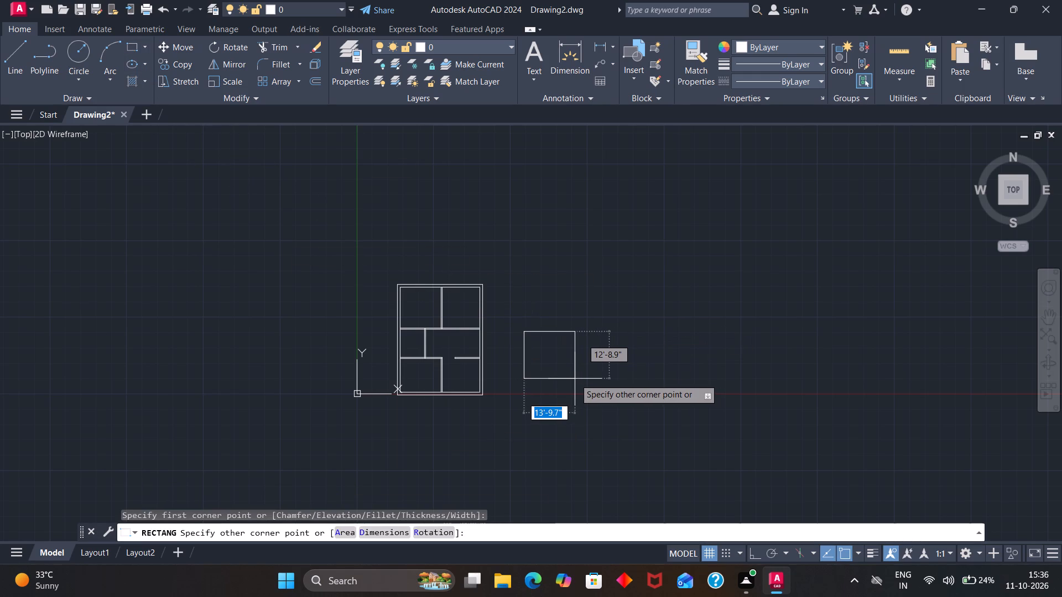
text(3')
text(,3)
key(apostrophe)
key(Return)
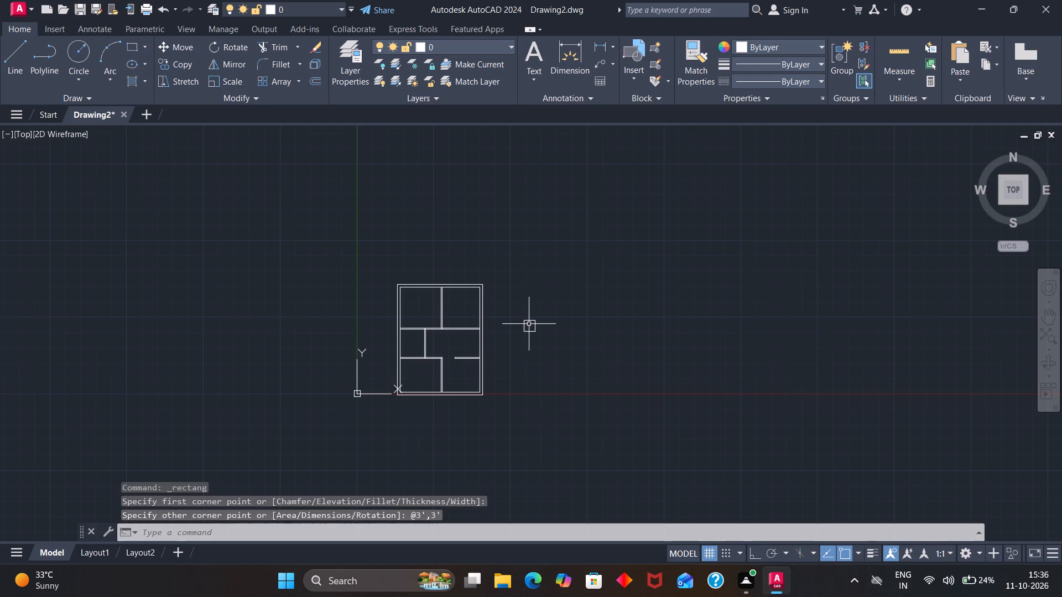
Move the square by its upper-right corner to where the lower-right horizontal partition's underside meets the exterior wall's inner face.
click(525, 331)
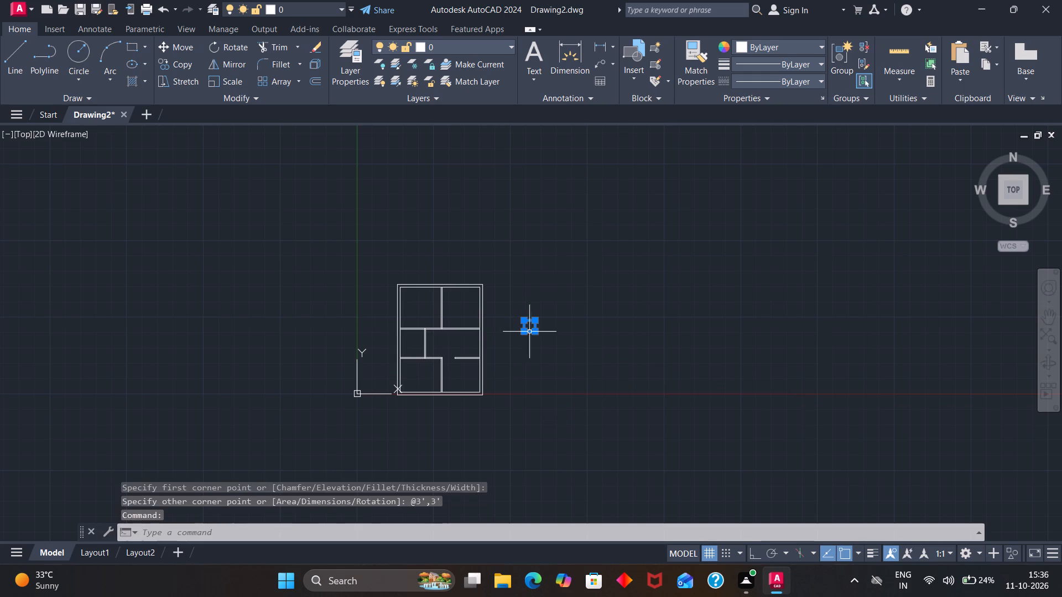
key(m)
key(Return)
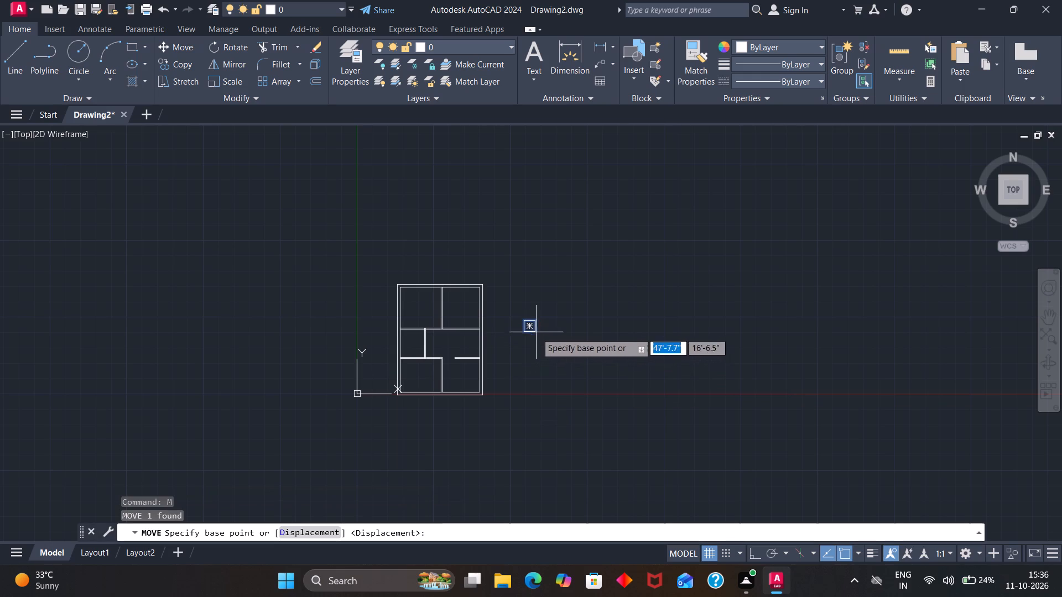
scroll(548, 325, up, 3)
click(490, 305)
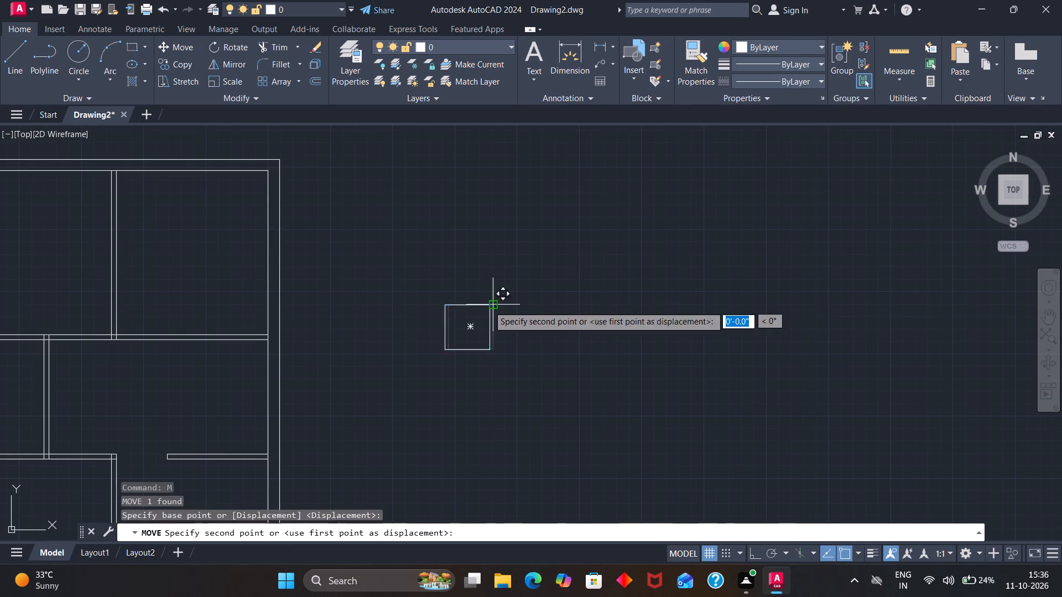
scroll(395, 404, down, 3)
scroll(353, 428, up, 4)
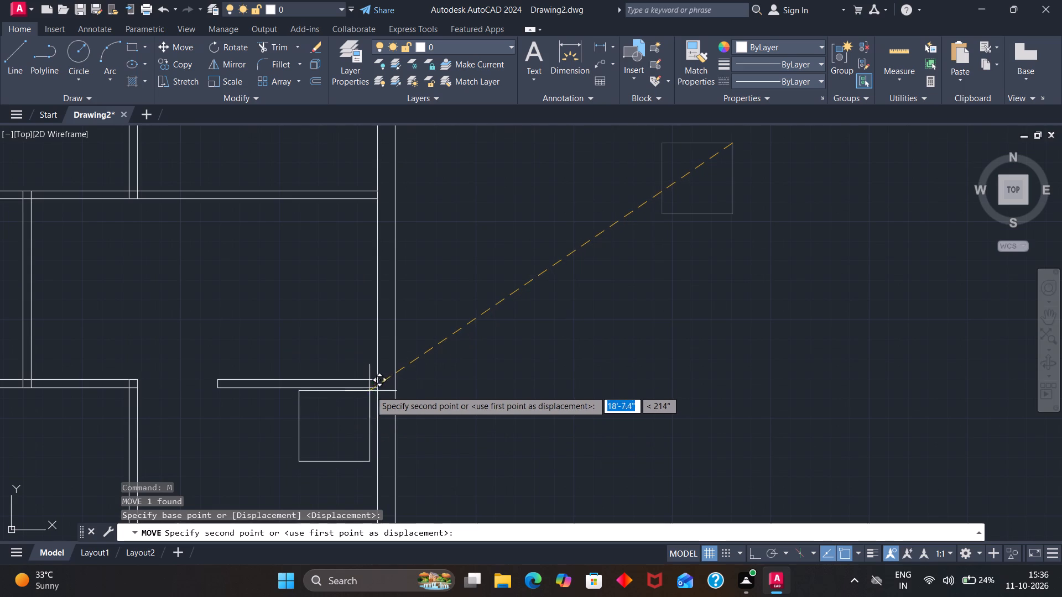
click(373, 389)
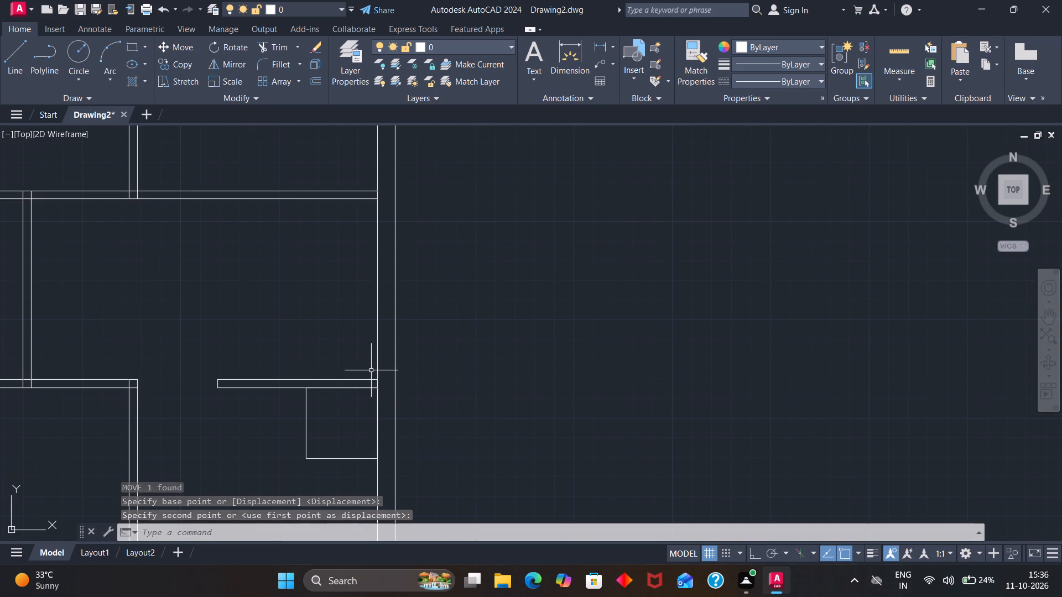
Explode the 3' square in the lower-right room into separate lines.
scroll(371, 373, down, 3)
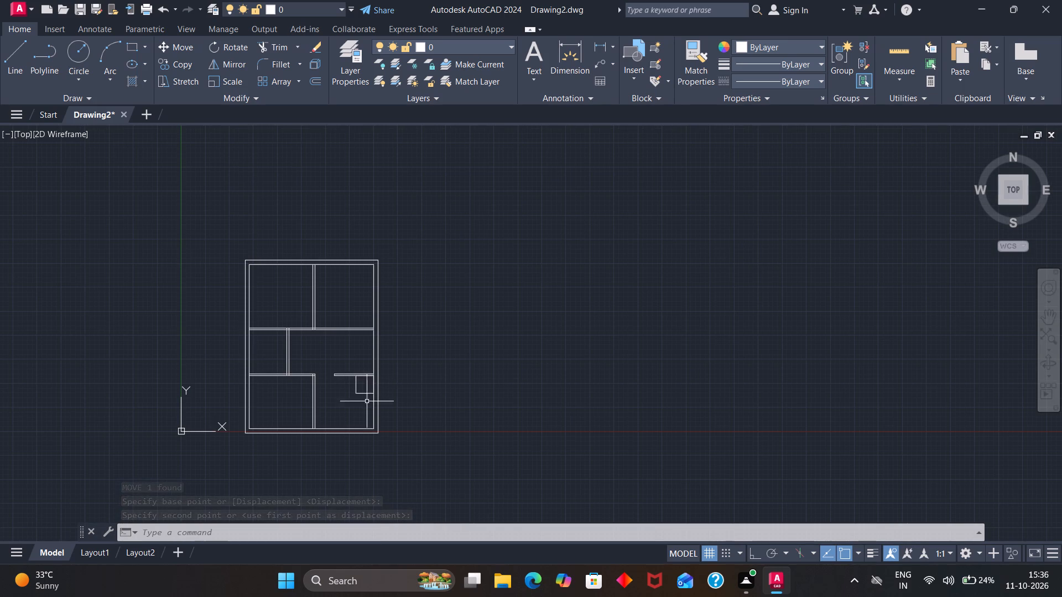
scroll(364, 404, up, 2)
click(341, 370)
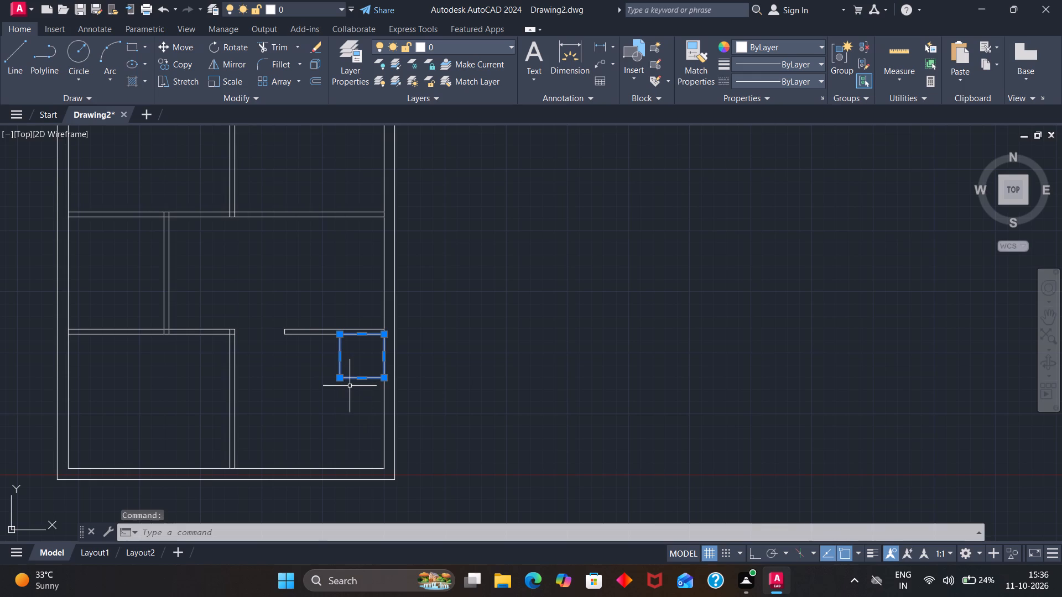
key(x)
key(Return)
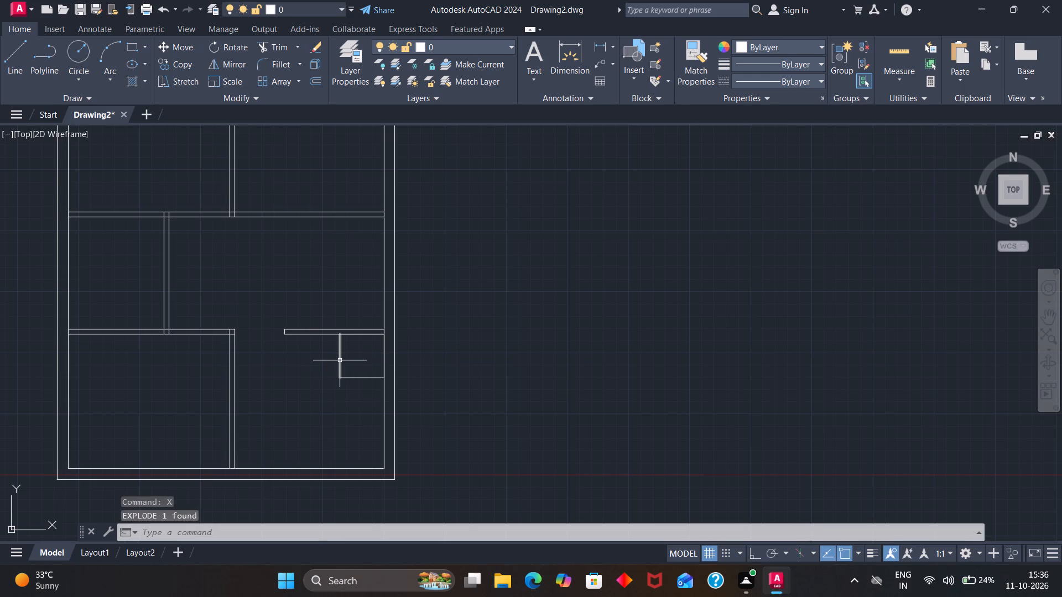
Create a rectangular array of the square's left edge with 1 row and 5 columns.
click(340, 360)
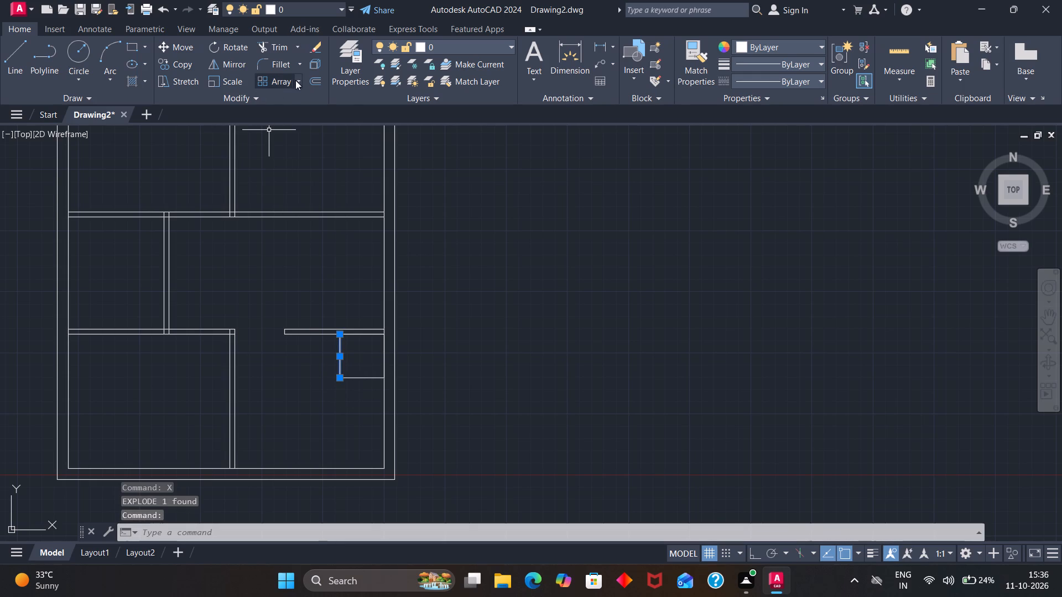
click(297, 79)
click(297, 99)
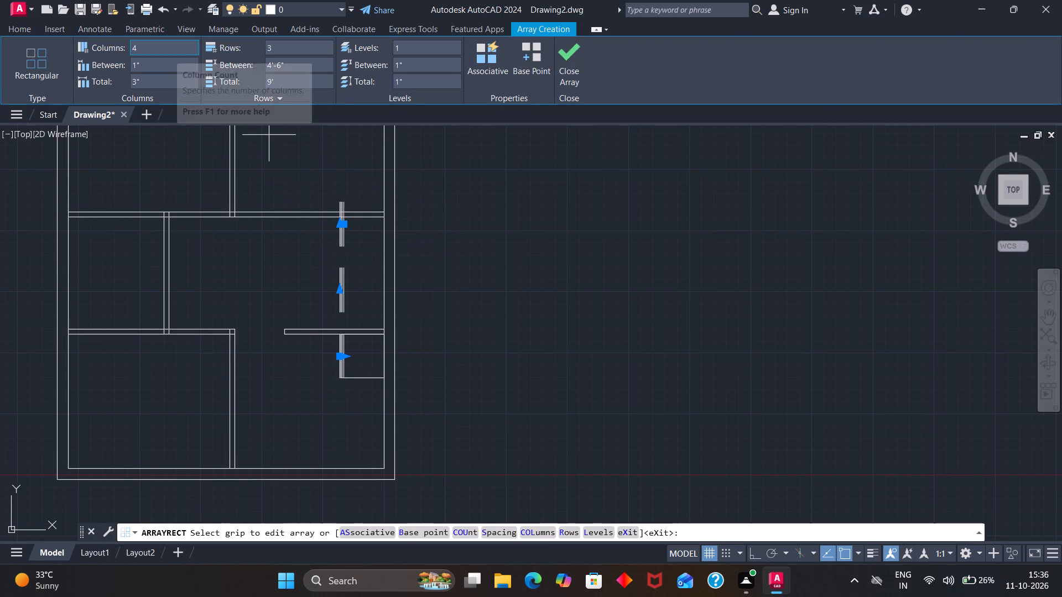
click(283, 45)
key(1)
key(Return)
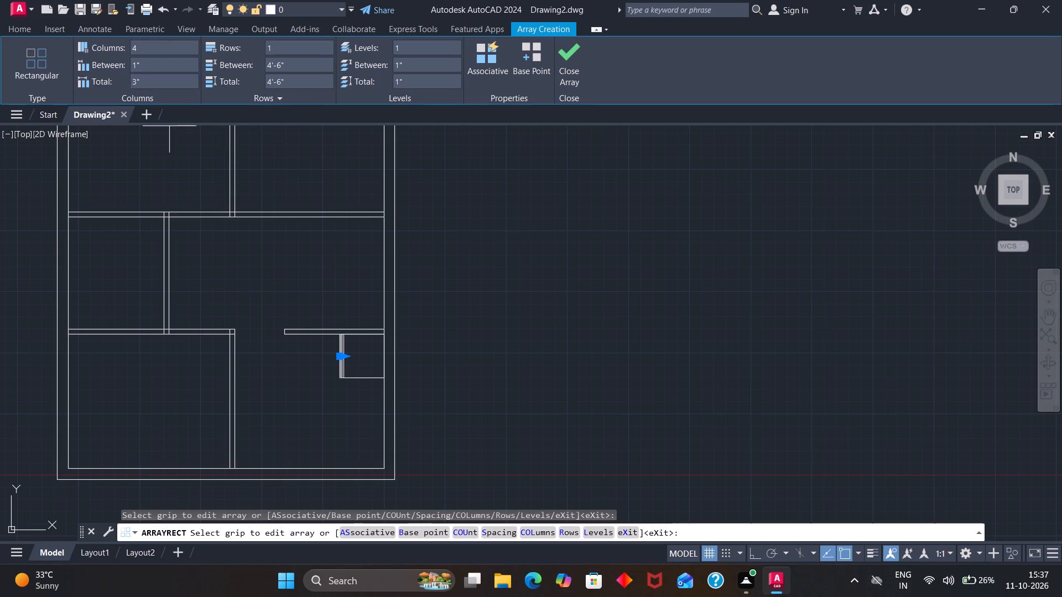
click(153, 50)
key(5)
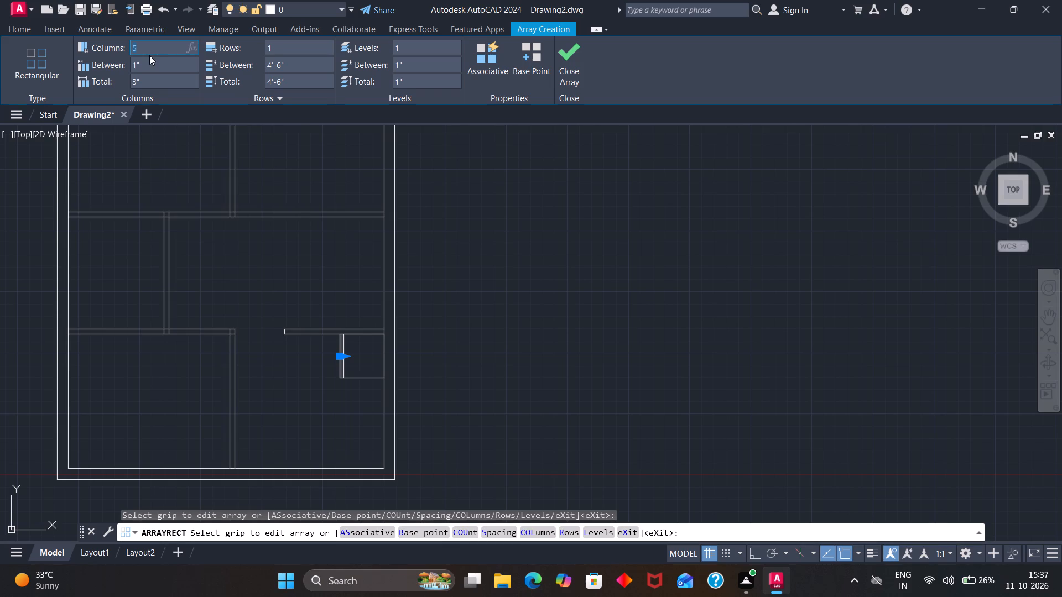
Set the array's column spacing to 8", then reverse its direction with a spacing of -8".
click(148, 67)
click(148, 62)
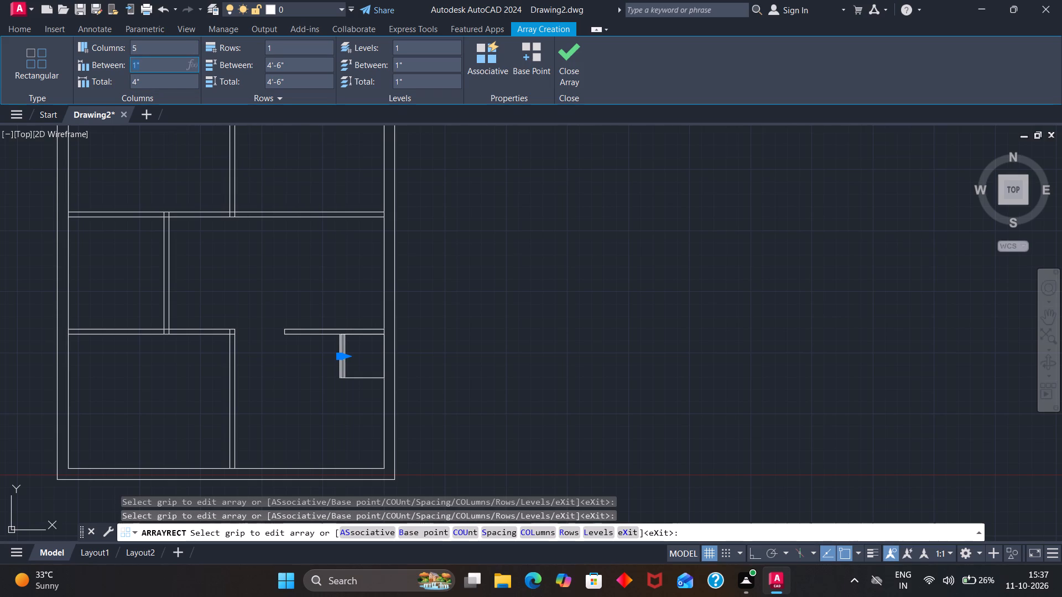
key(8)
key(Return)
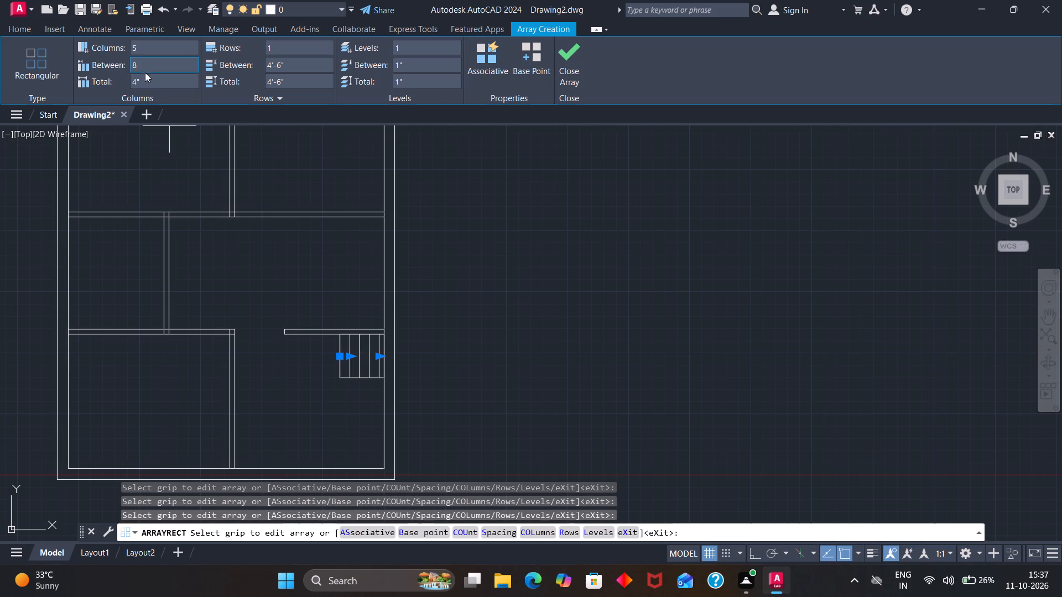
click(131, 67)
key(minus)
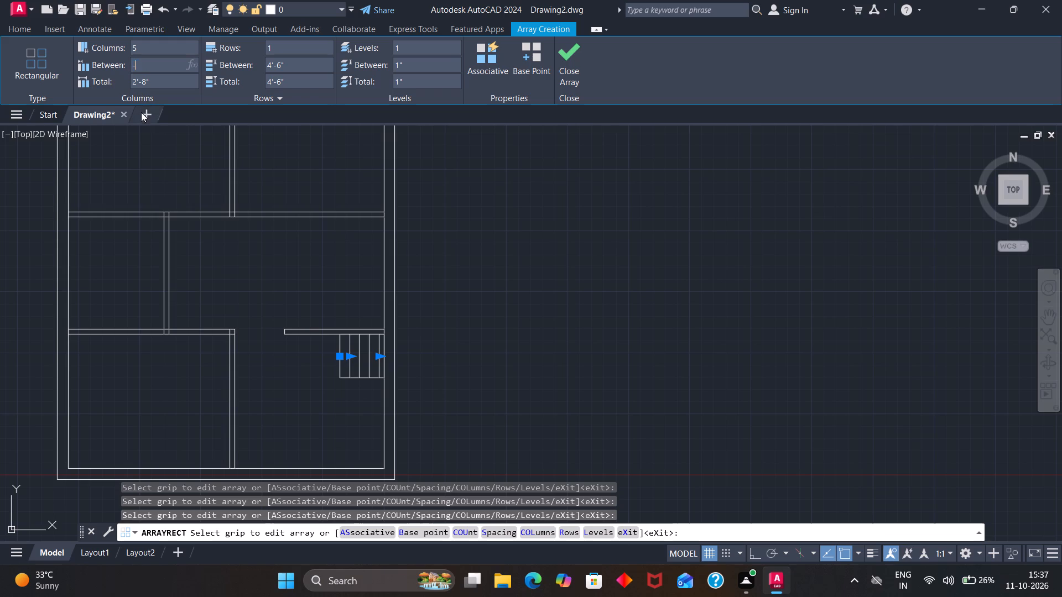
key(8)
key(Return)
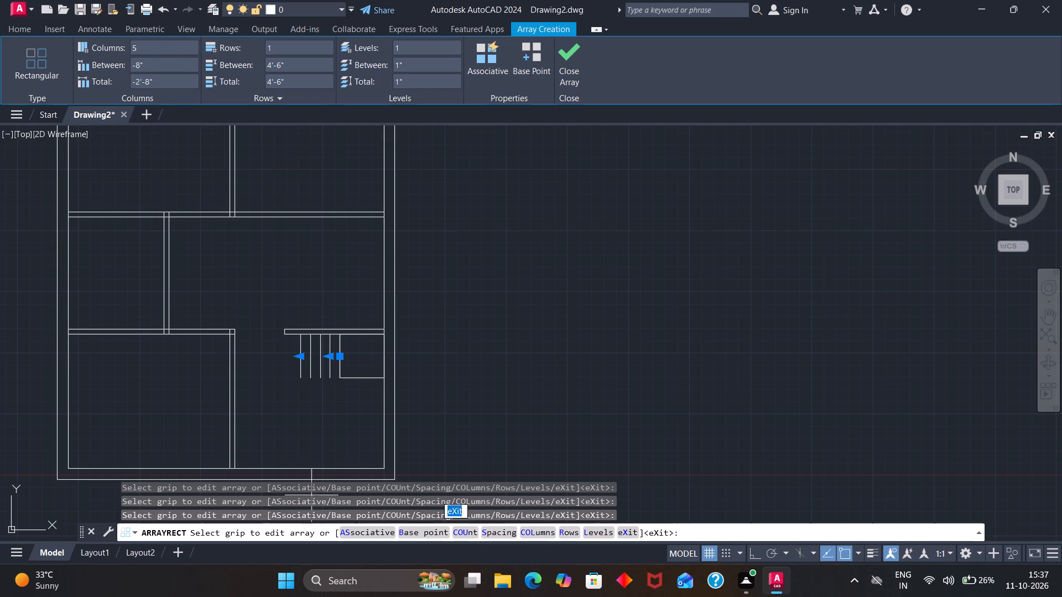
scroll(332, 345, up, 2)
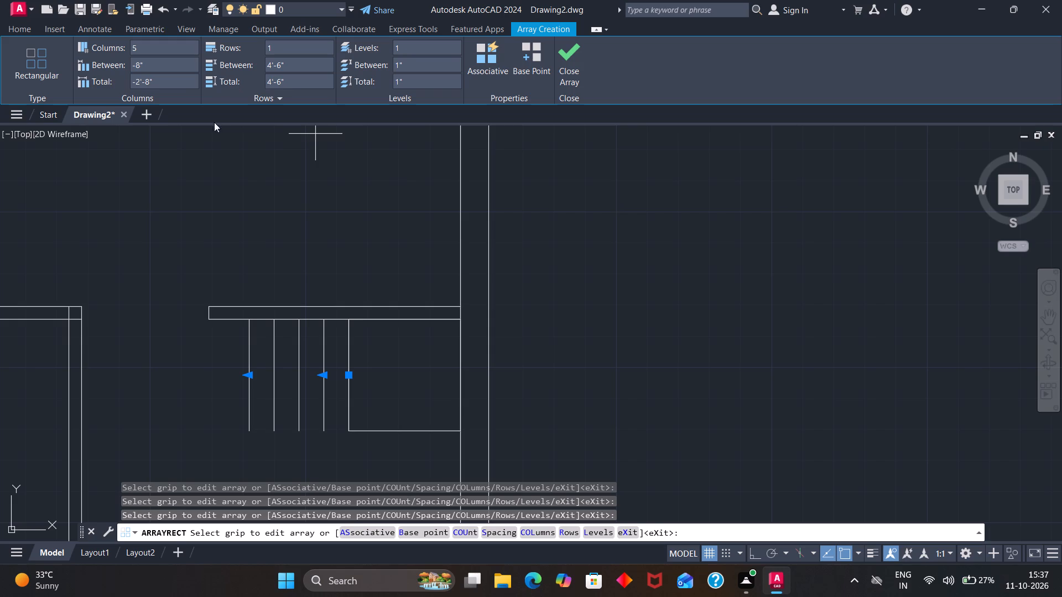
Trim the lower line of the lower-right horizontal partition in the four gaps between the arrayed vertical lines.
click(27, 27)
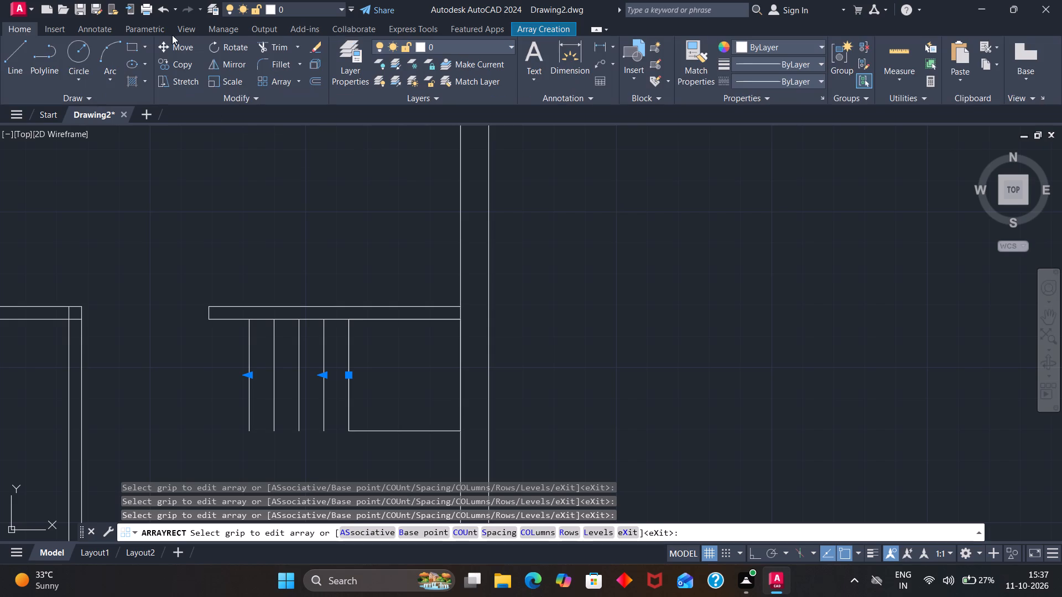
click(253, 41)
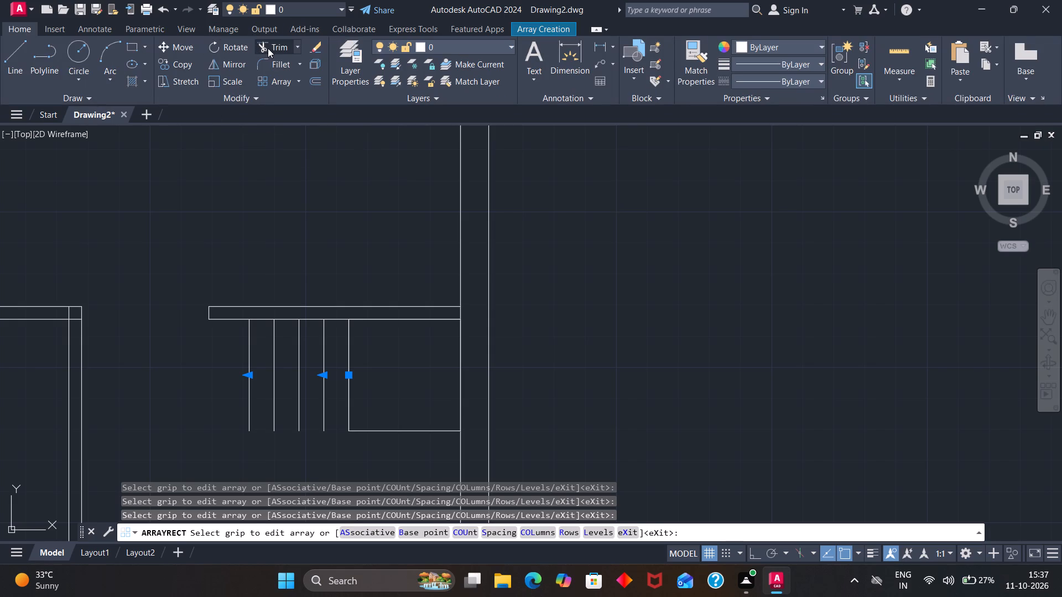
click(268, 48)
click(257, 318)
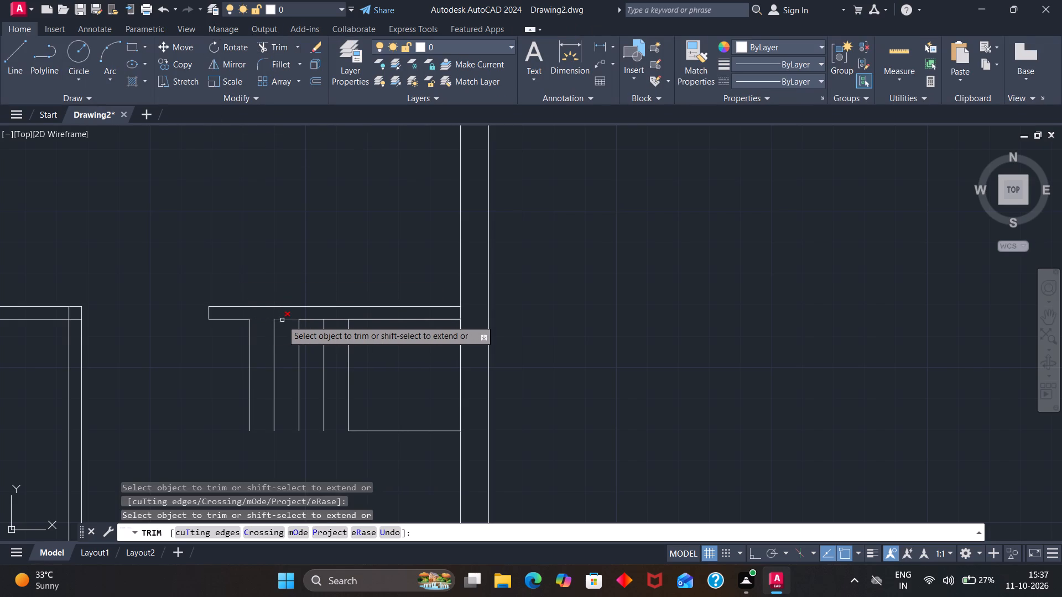
click(282, 320)
click(311, 319)
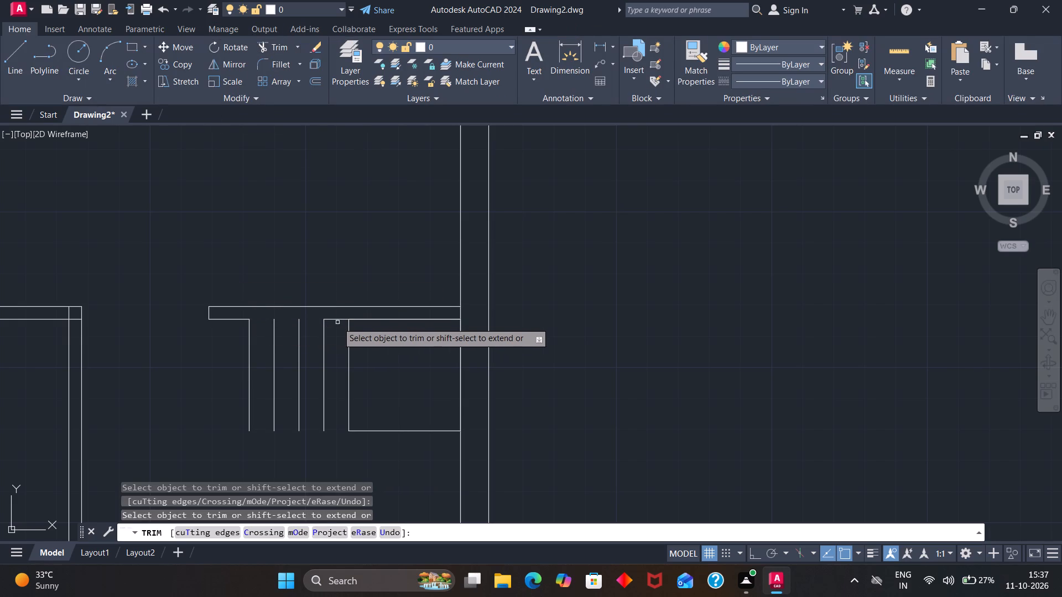
click(338, 318)
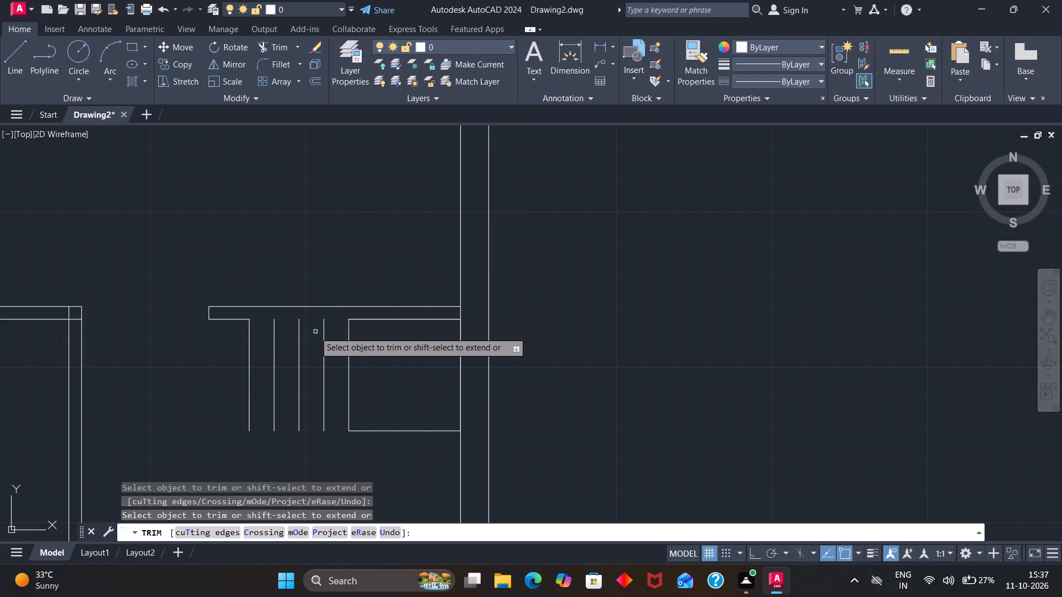
Draw two horizontal lines joining the upper and lower ends of the arrayed stair lines to the landing's left edge.
click(26, 56)
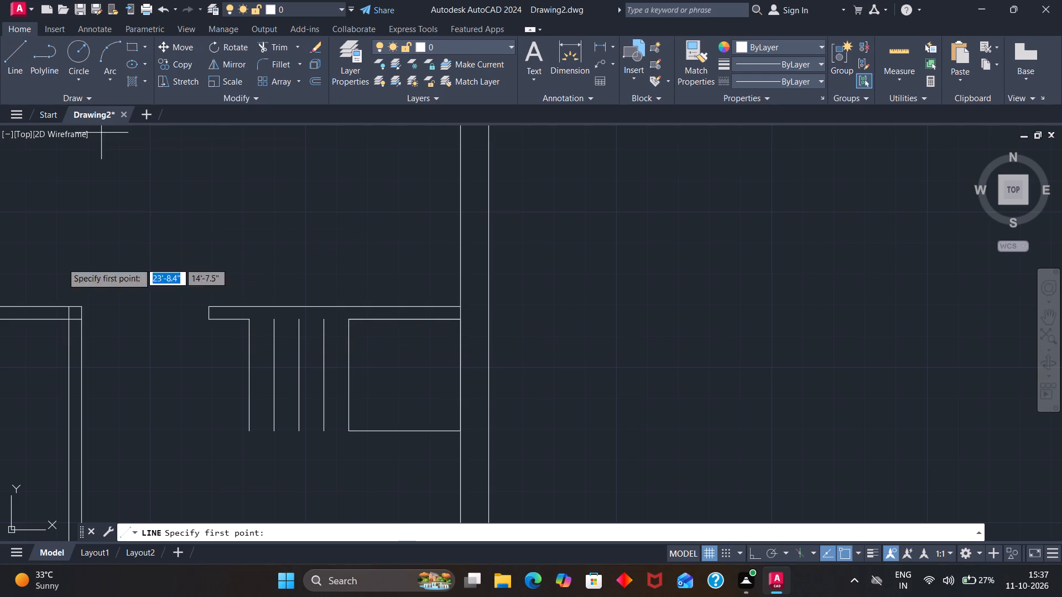
click(252, 321)
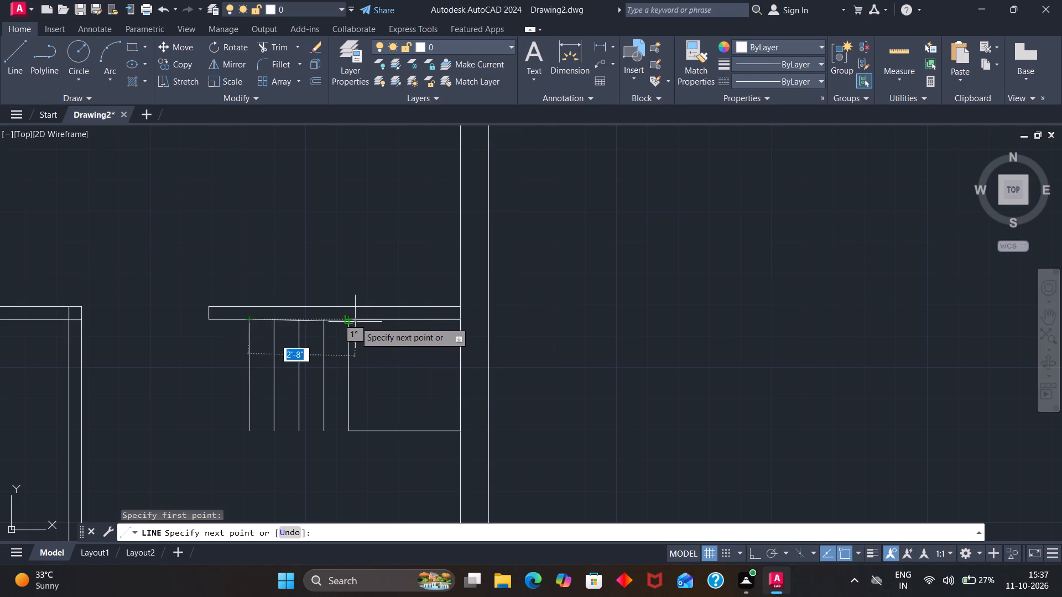
click(351, 321)
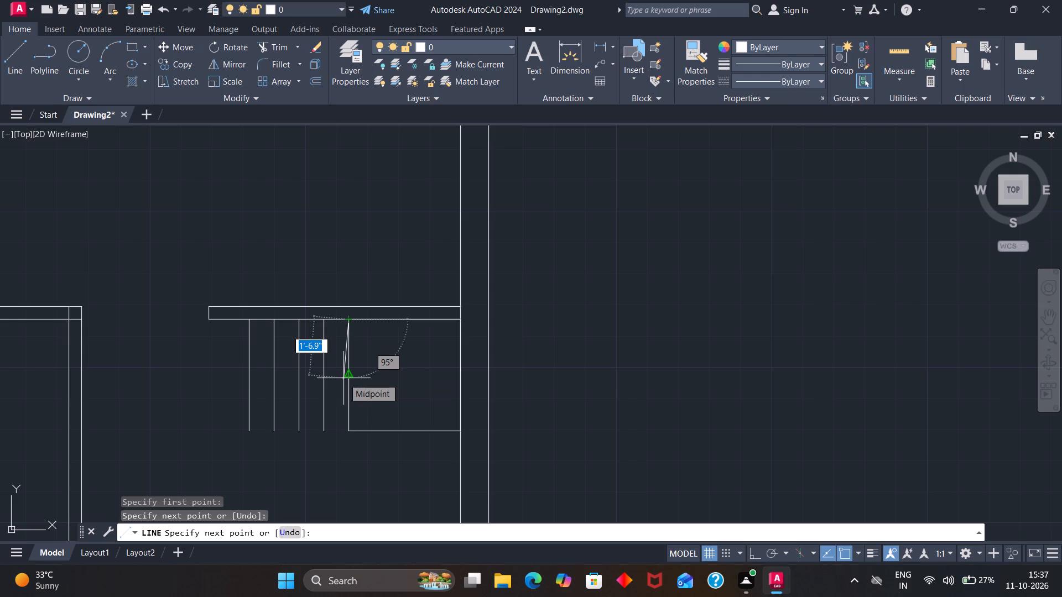
key(Escape)
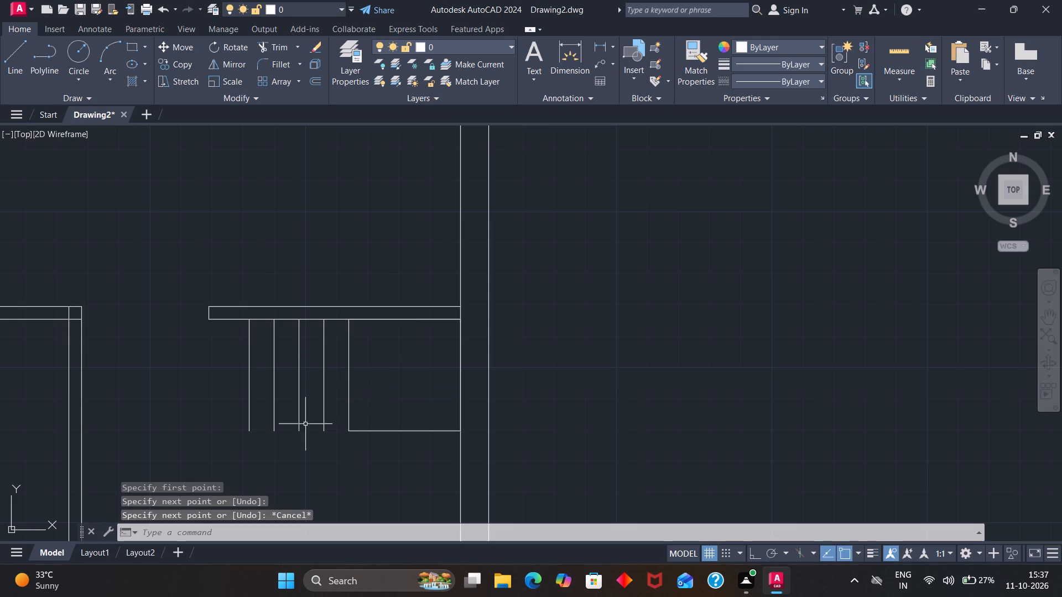
key(space)
click(250, 431)
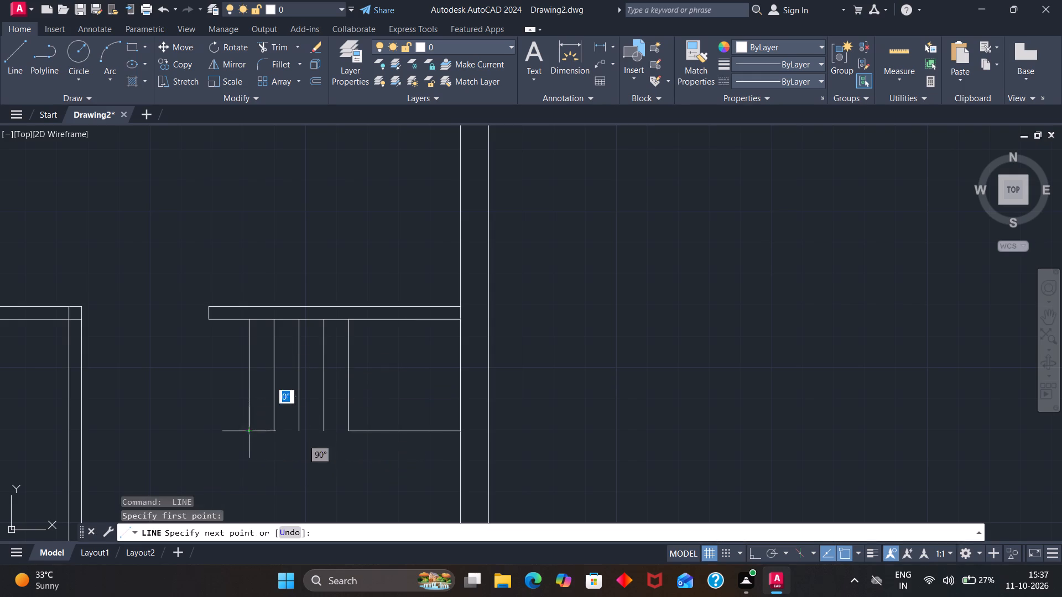
click(351, 431)
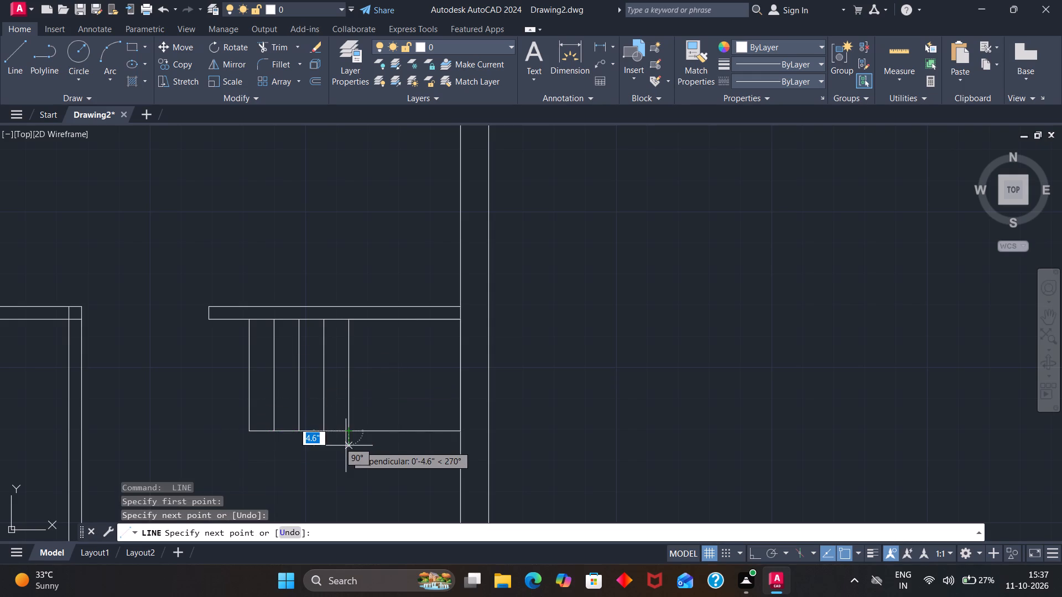
key(Escape)
Group the four vertical tread lines with the two horizontal lines that close the stair flight.
drag(238, 409, 315, 395)
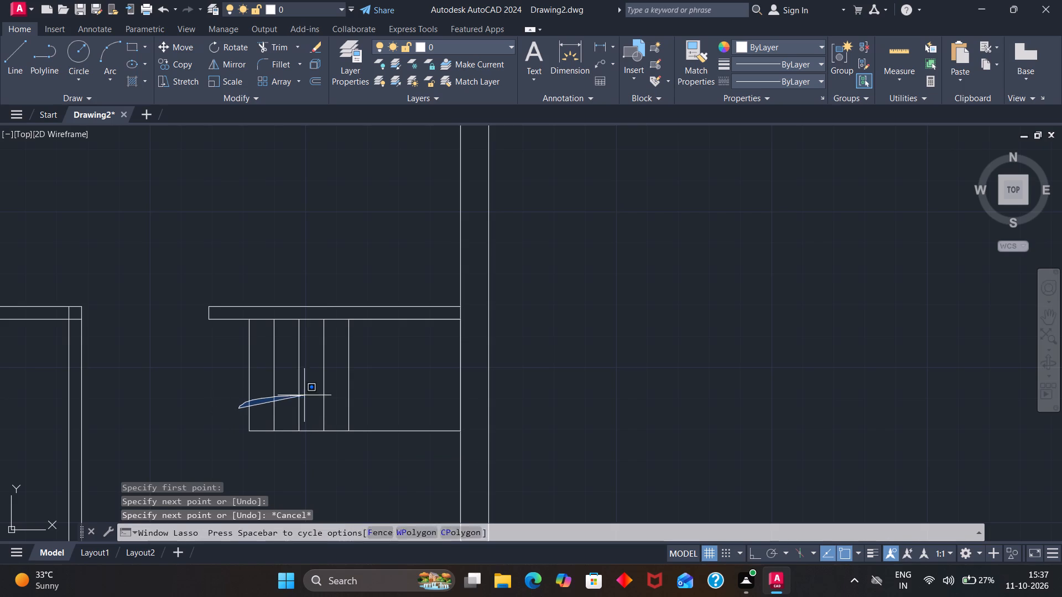
drag(315, 395, 327, 394)
drag(335, 389, 223, 401)
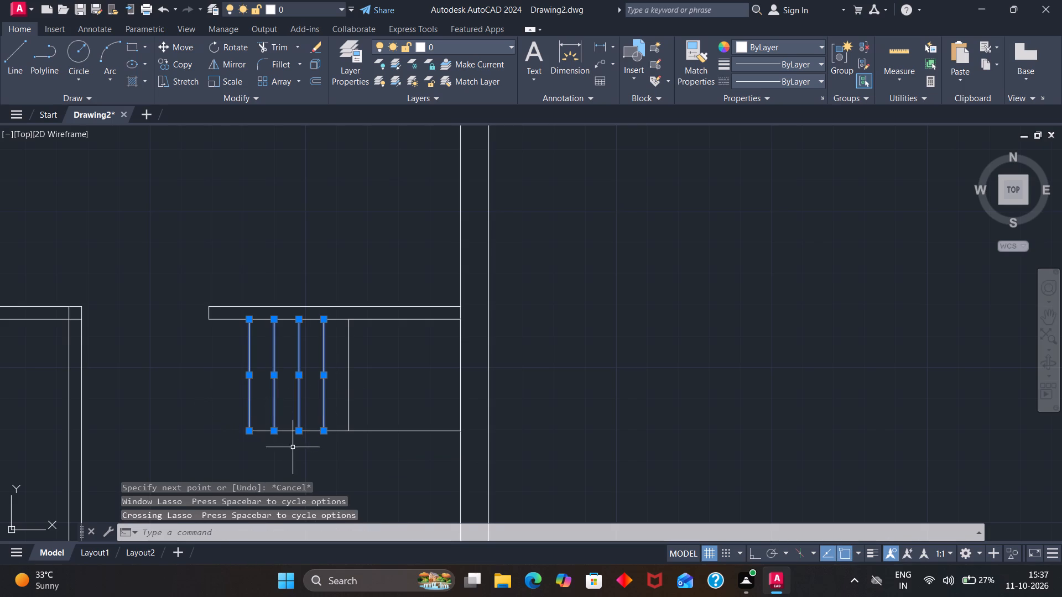
click(336, 319)
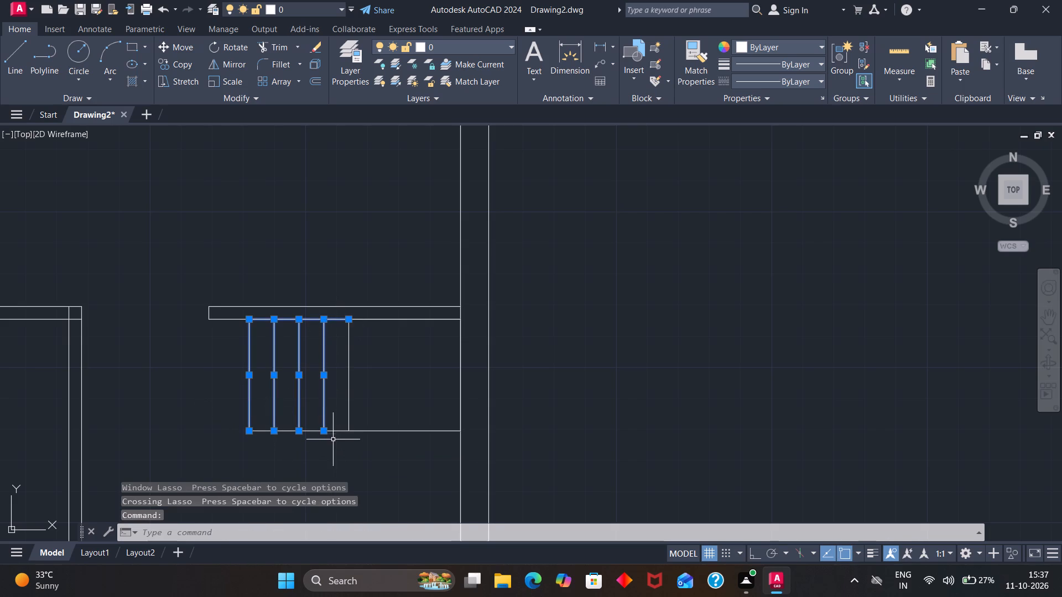
click(337, 431)
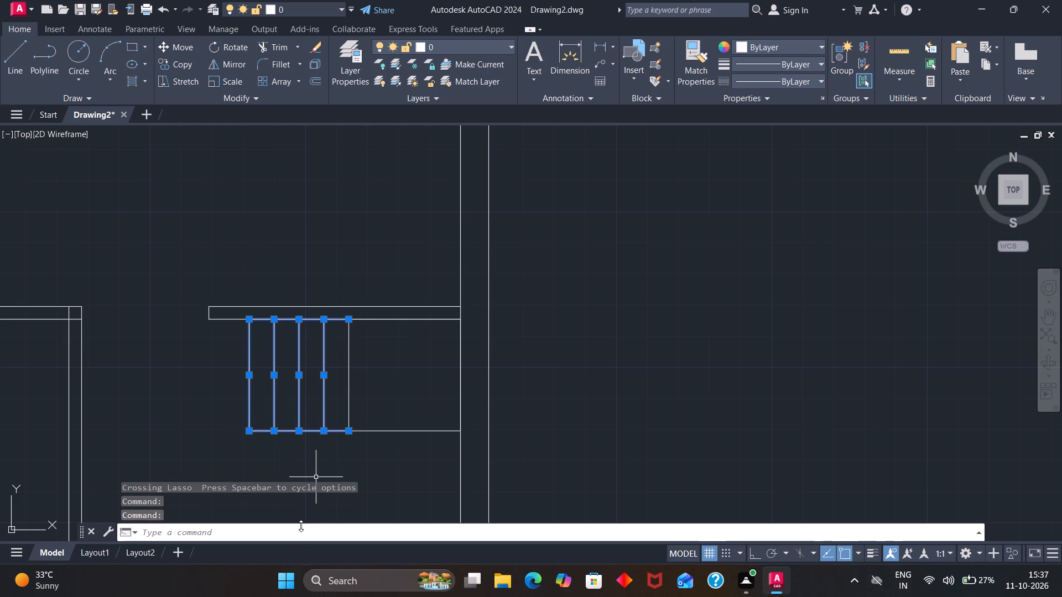
key(g)
key(Return)
Copy the grouped stair flight into the empty space outside the plan's right wall.
scroll(301, 491, down, 4)
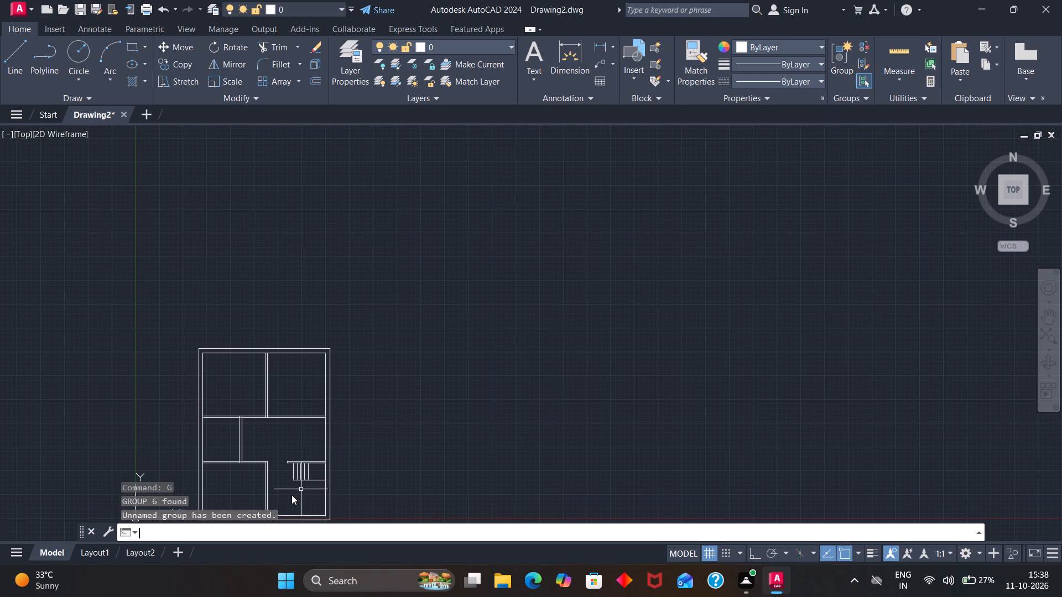
scroll(291, 499, up, 3)
scroll(293, 494, down, 3)
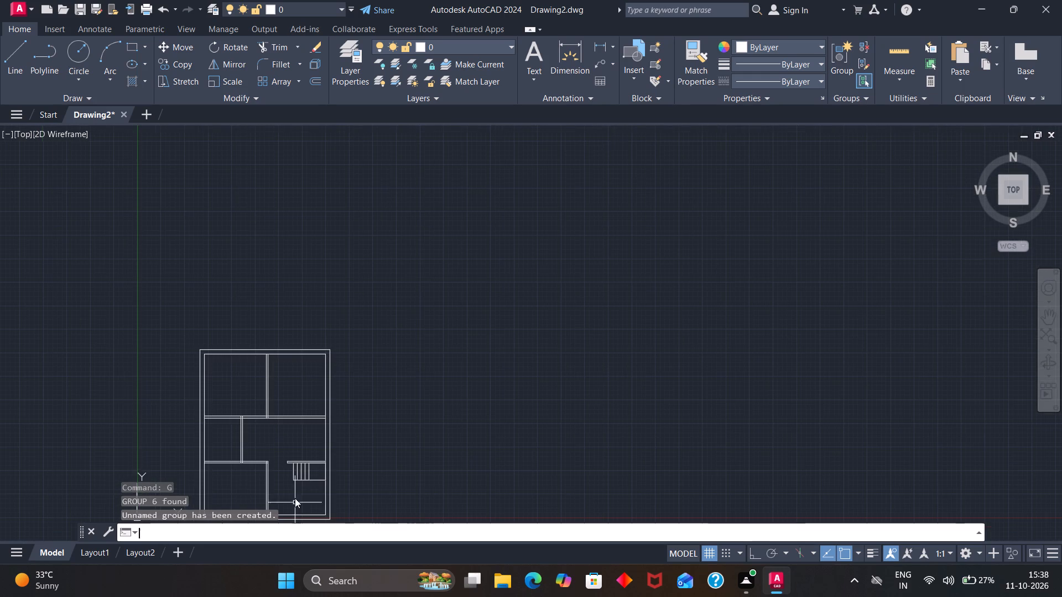
scroll(295, 498, down, 1)
scroll(296, 505, up, 2)
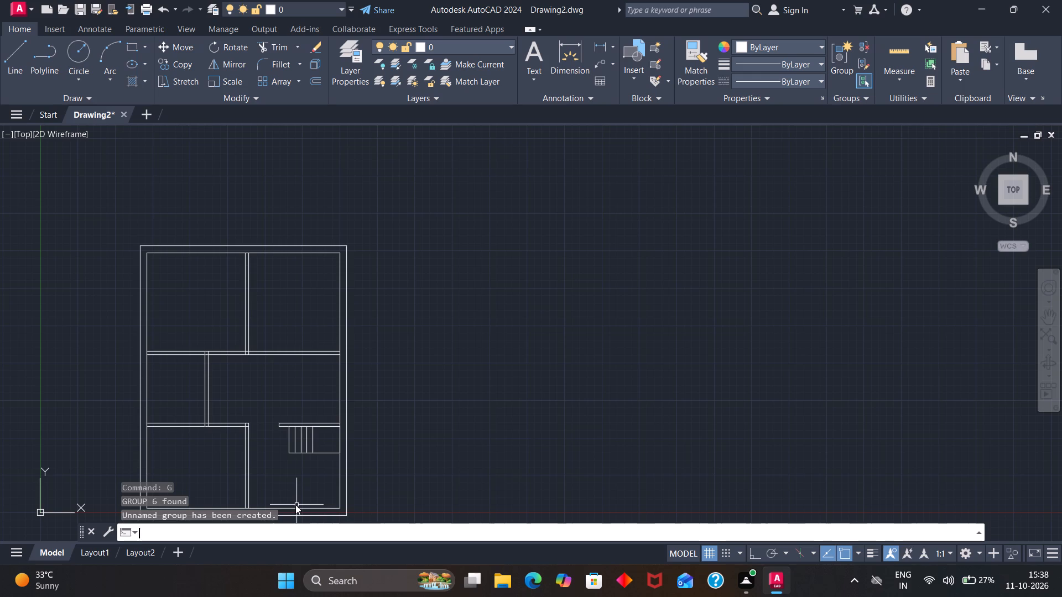
text(co)
key(Return)
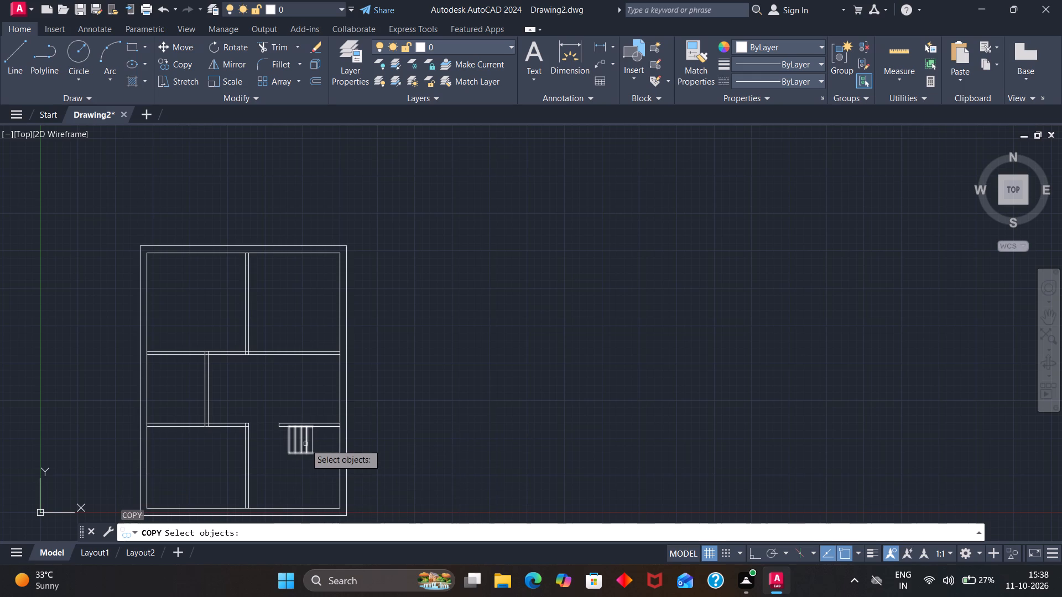
click(305, 444)
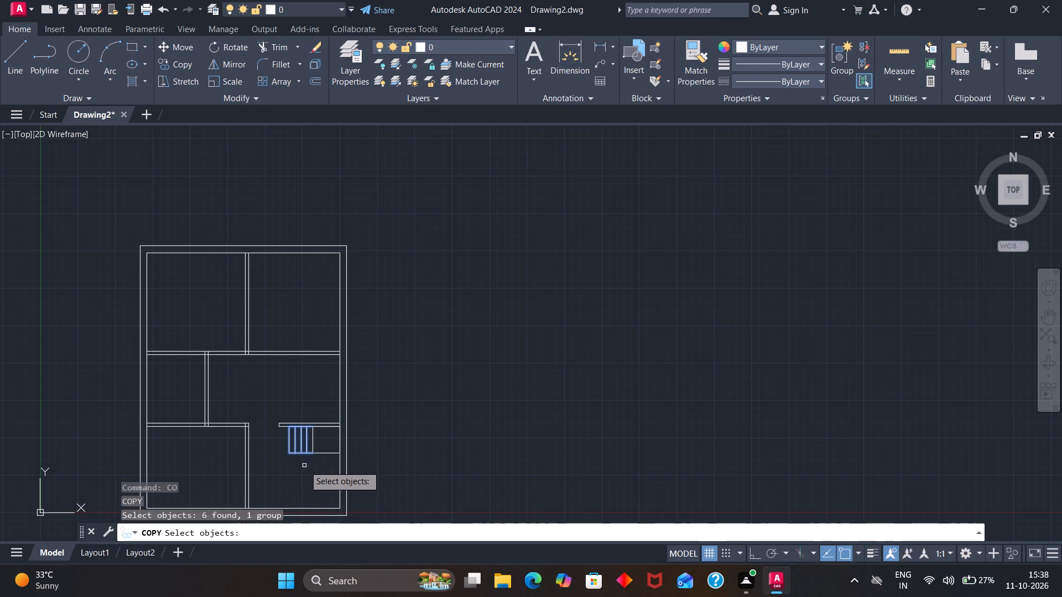
key(Return)
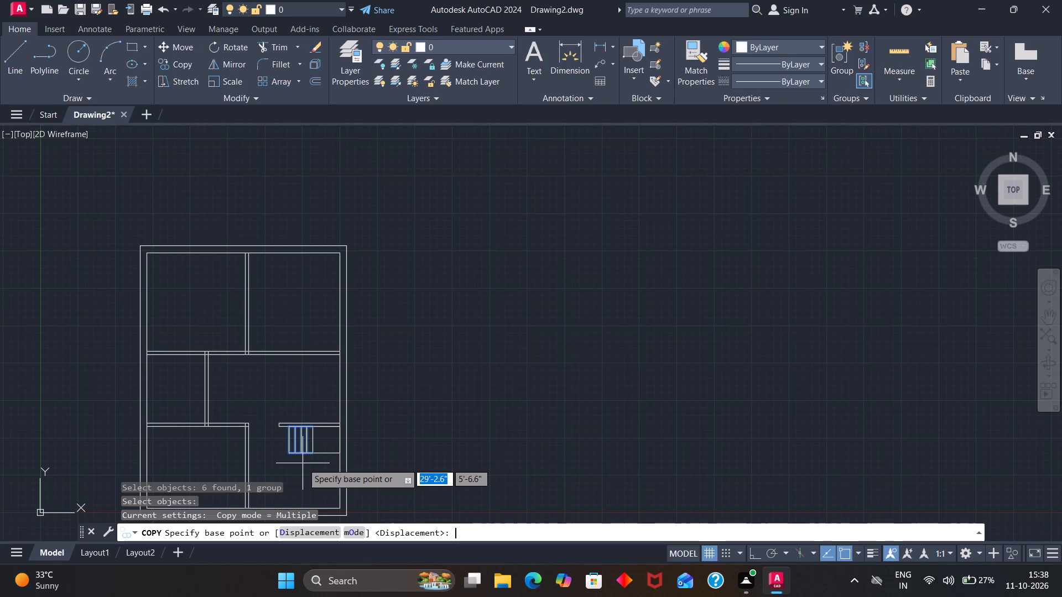
key(Return)
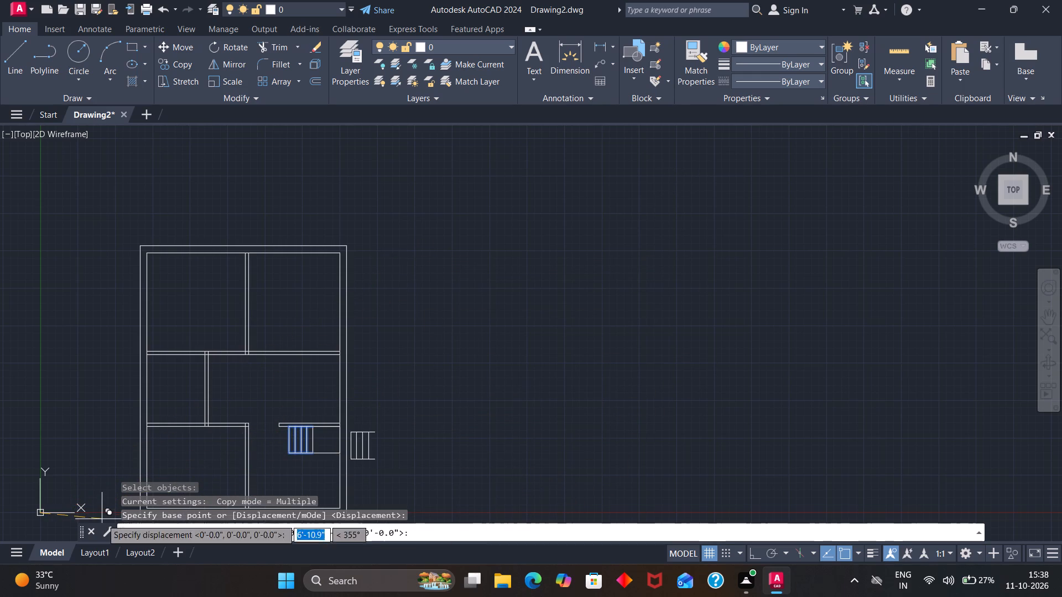
click(121, 459)
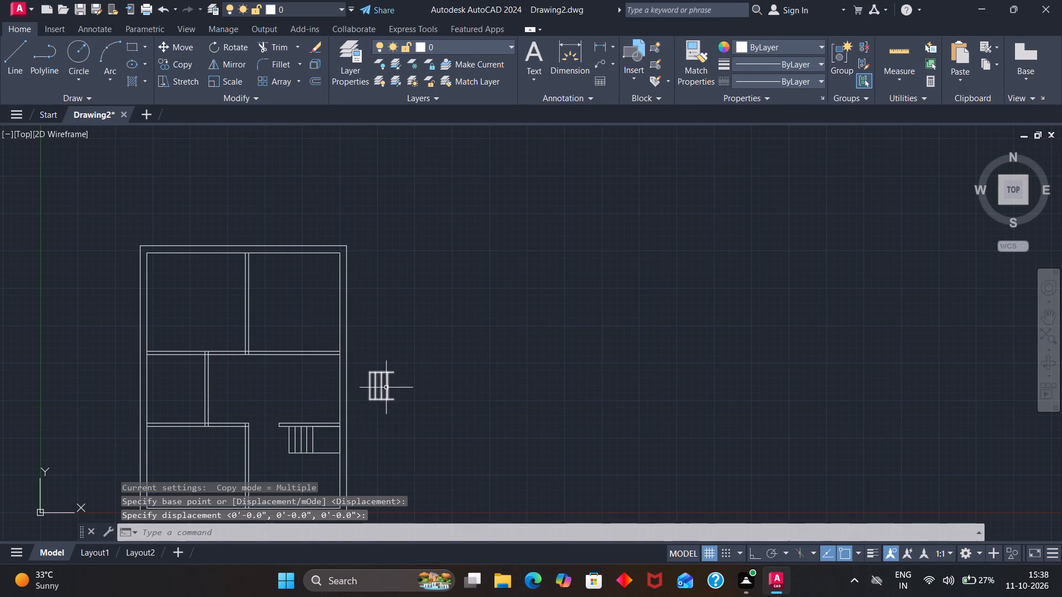
Rotate the copied stair flight about a quarter turn counterclockwise around its upper-right corner so its treads run horizontally.
click(382, 378)
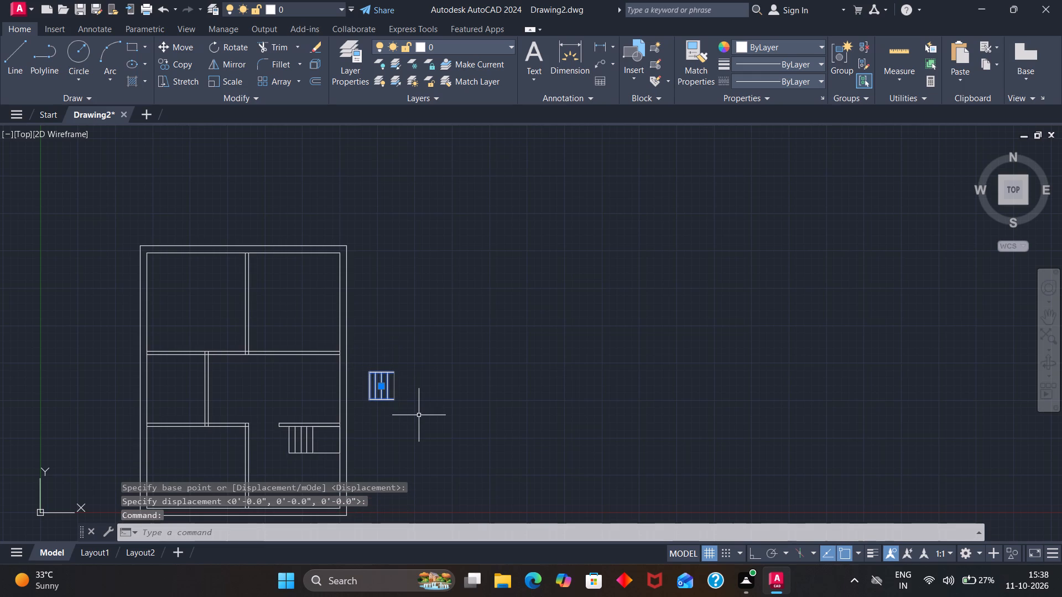
key(r)
key(o)
key(Return)
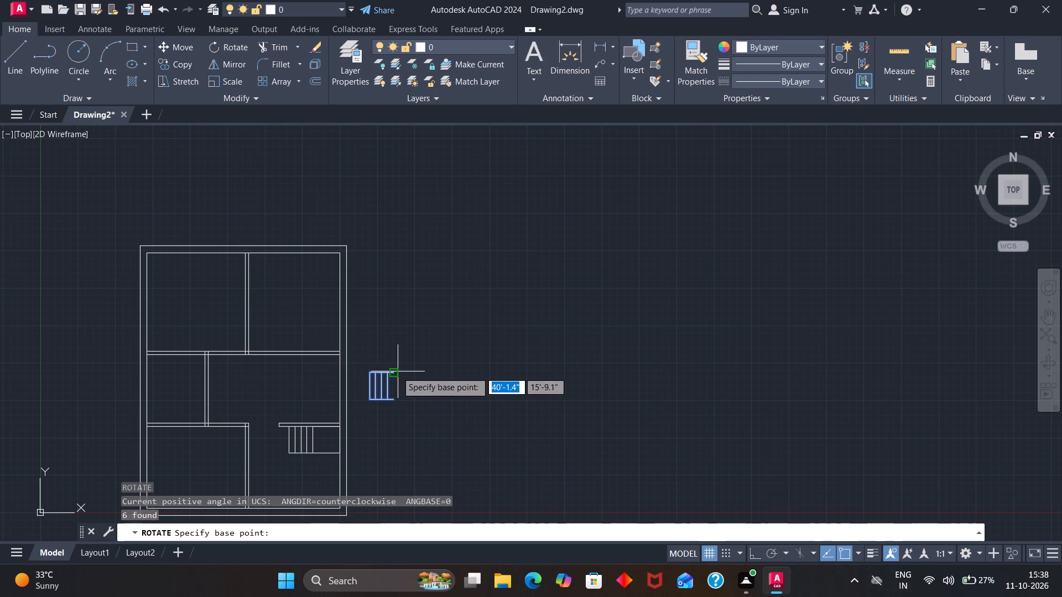
click(394, 371)
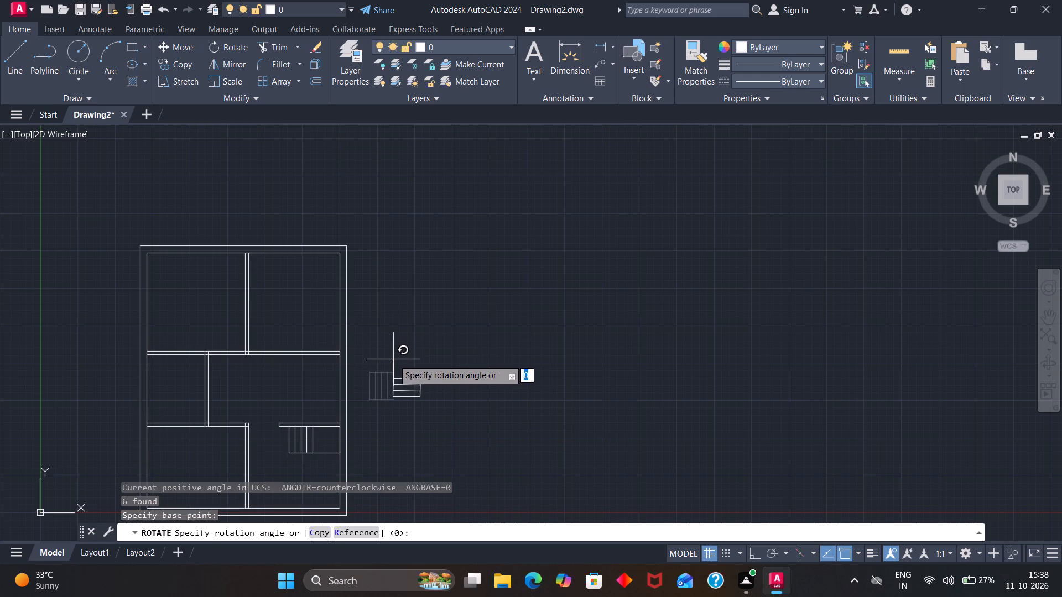
click(393, 359)
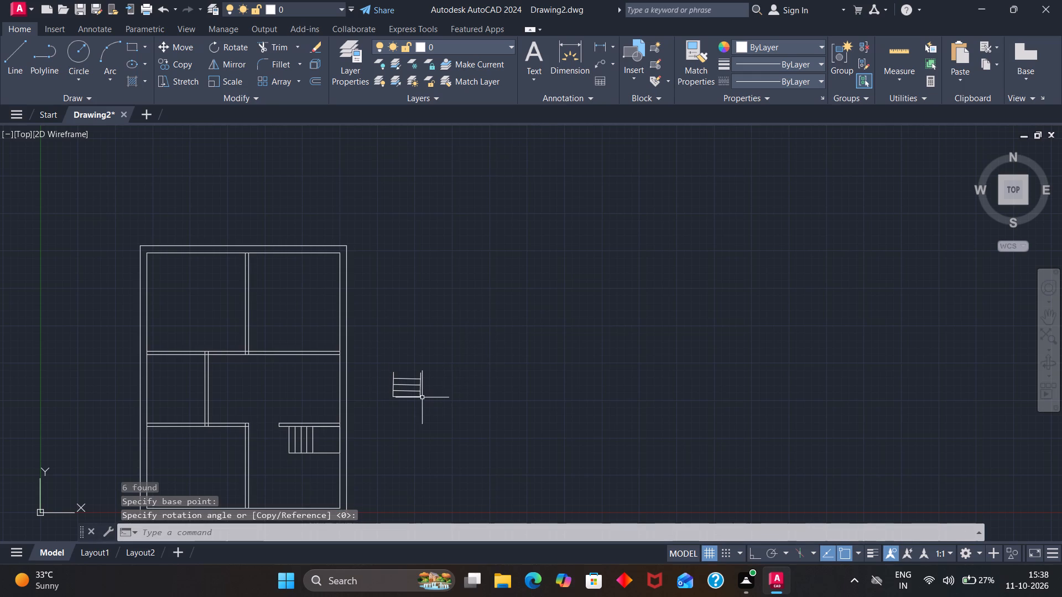
Move the rotated stair flight by its upper-right corner to the landing's lower-right corner against the inner wall face.
click(419, 397)
key(m)
key(Return)
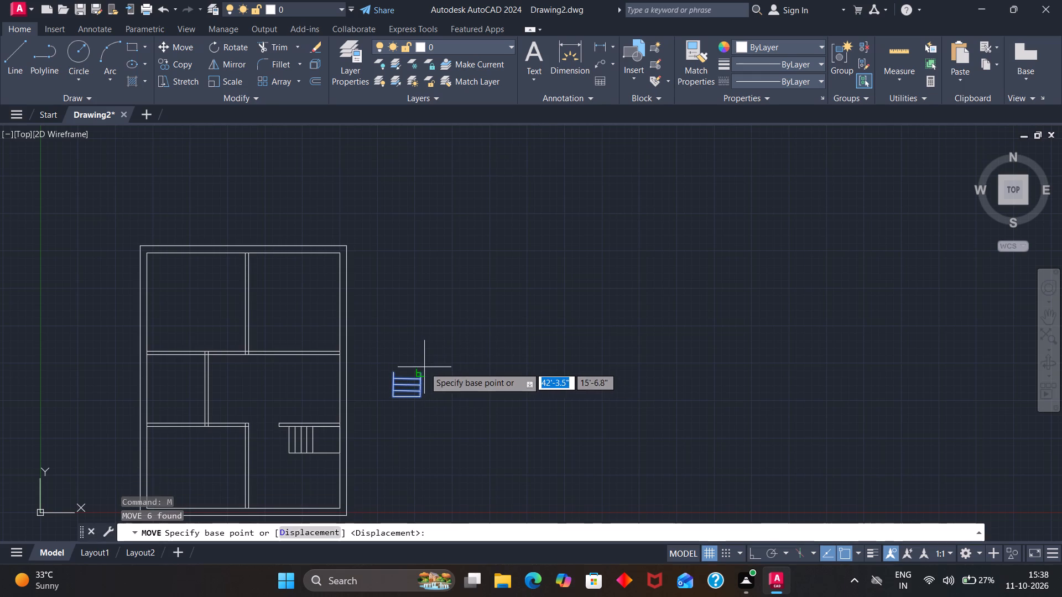
click(420, 373)
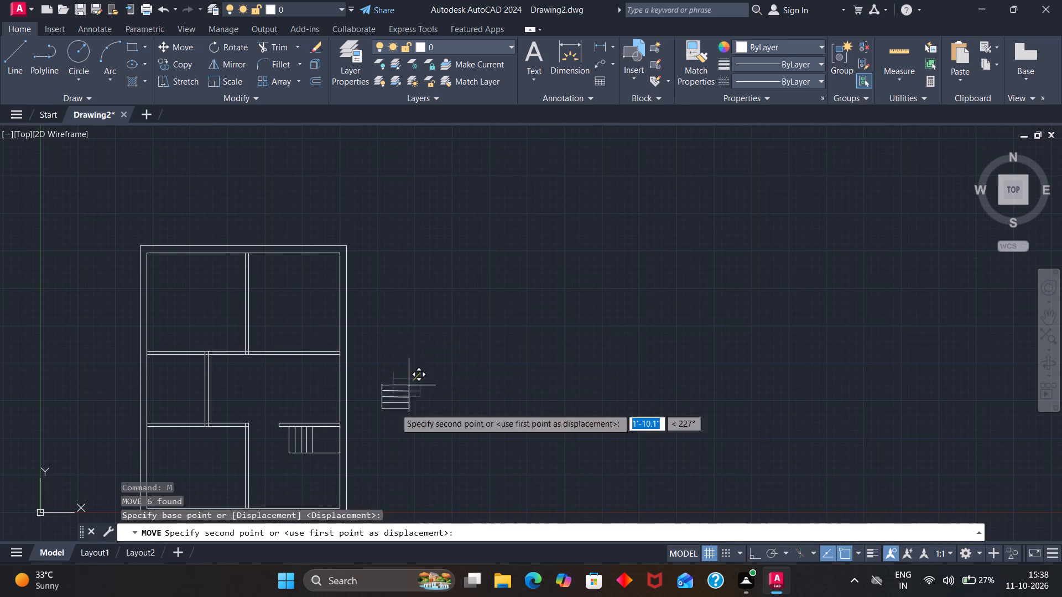
scroll(336, 460, up, 3)
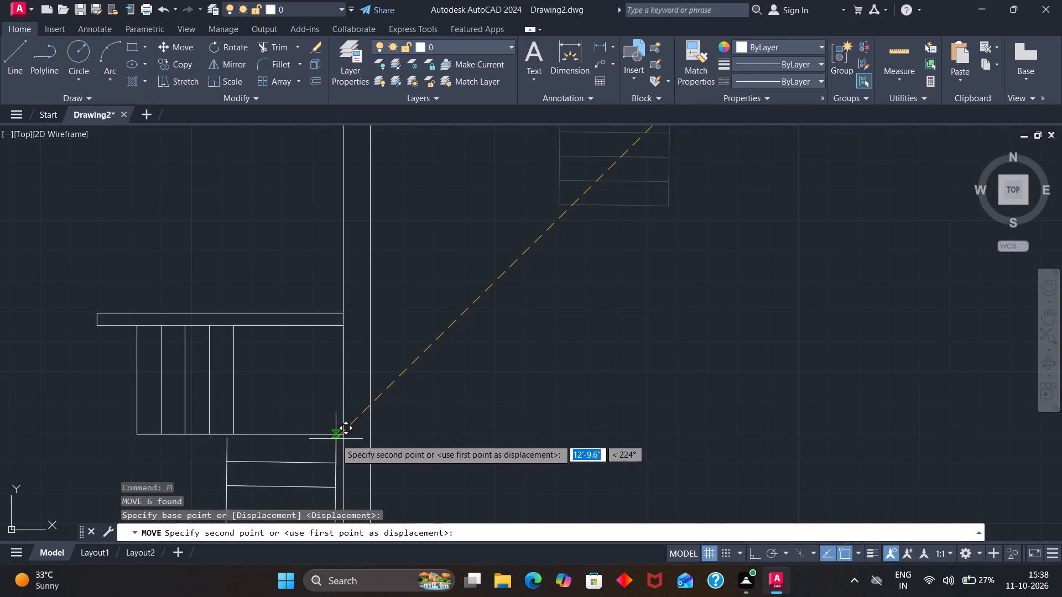
click(342, 435)
Trim the overlapping lines where the top and middle vertical partitions meet the upper horizontal partition, opening both T-junctions.
scroll(356, 425, down, 3)
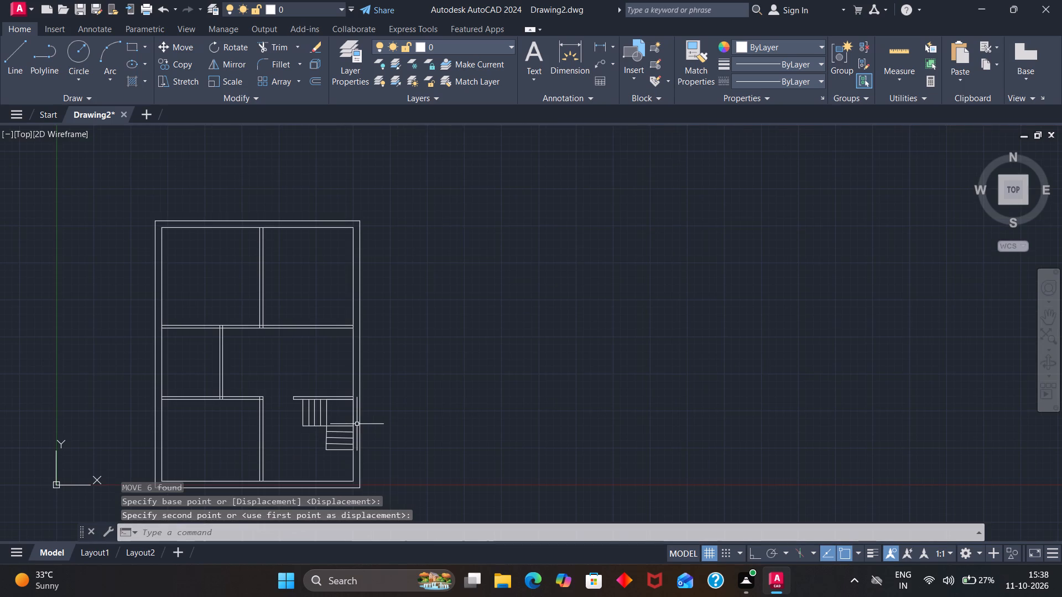
scroll(334, 478, up, 3)
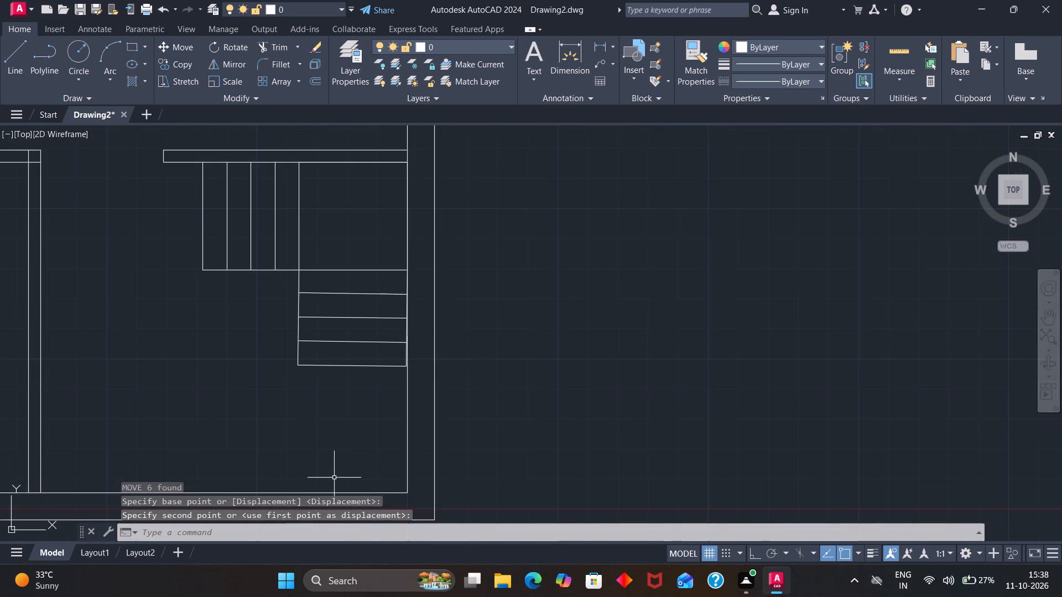
scroll(326, 465, down, 3)
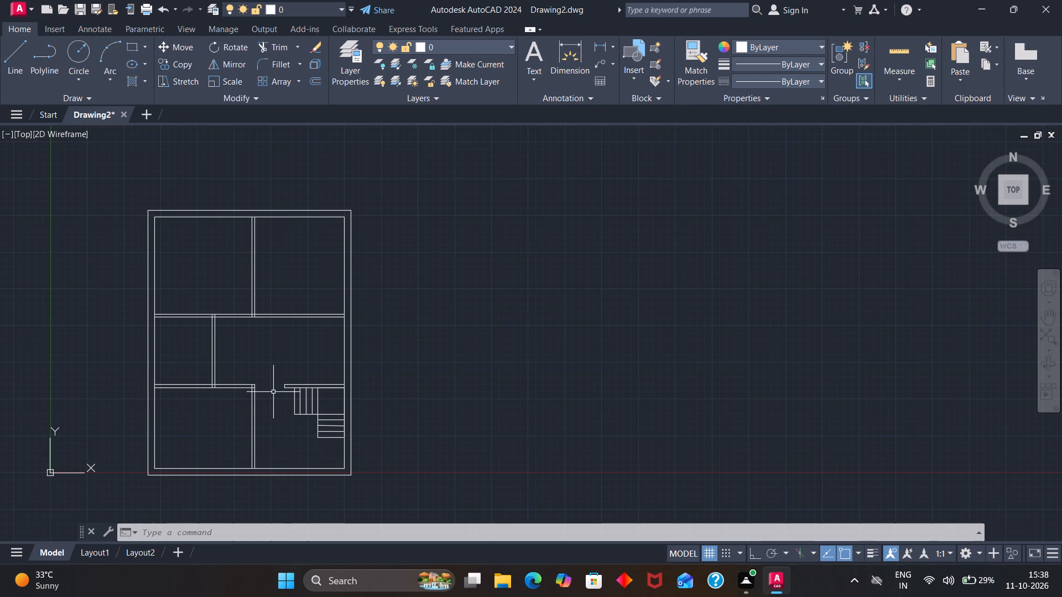
scroll(257, 323, up, 3)
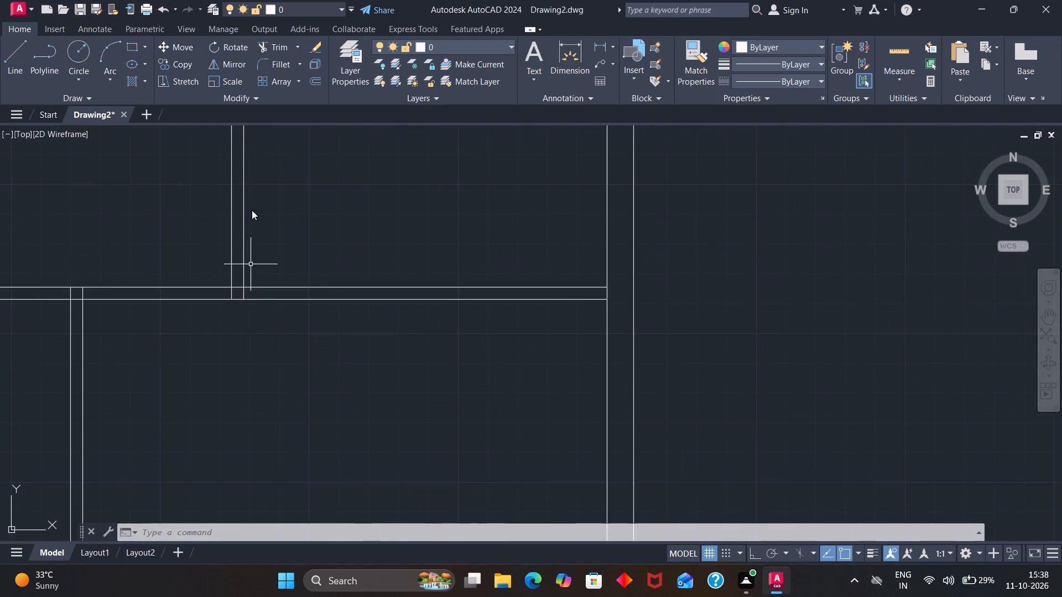
click(278, 50)
scroll(225, 291, up, 3)
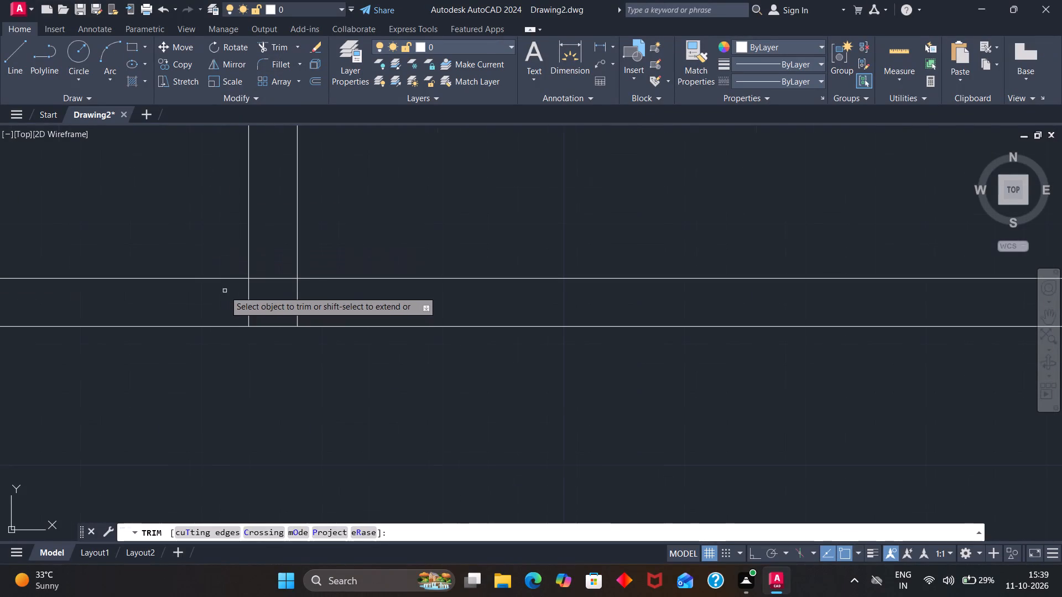
drag(230, 296, 357, 315)
drag(280, 254, 278, 305)
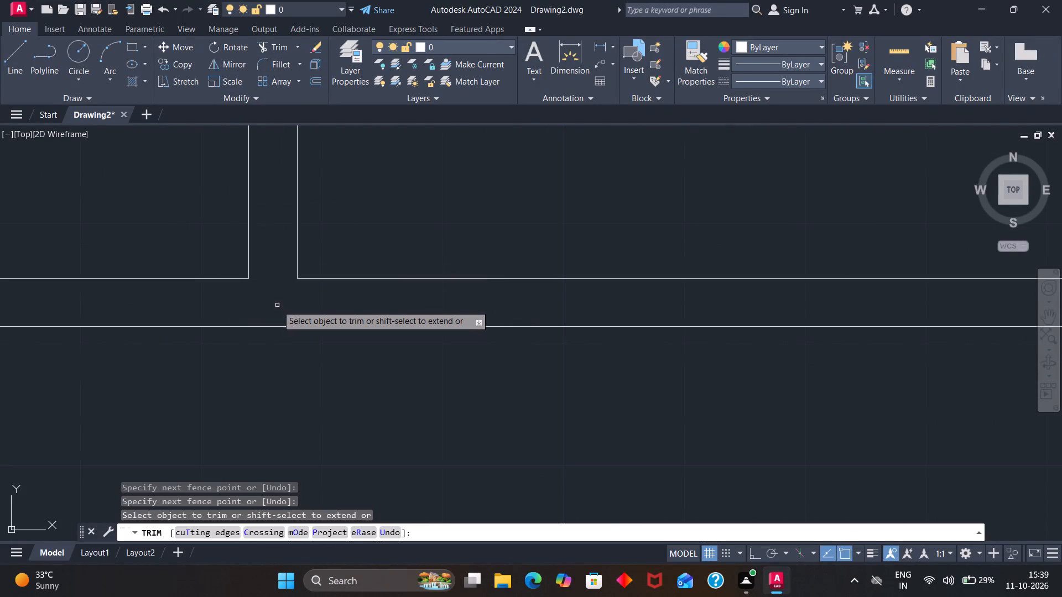
scroll(272, 307, down, 3)
scroll(196, 313, down, 2)
scroll(156, 307, up, 4)
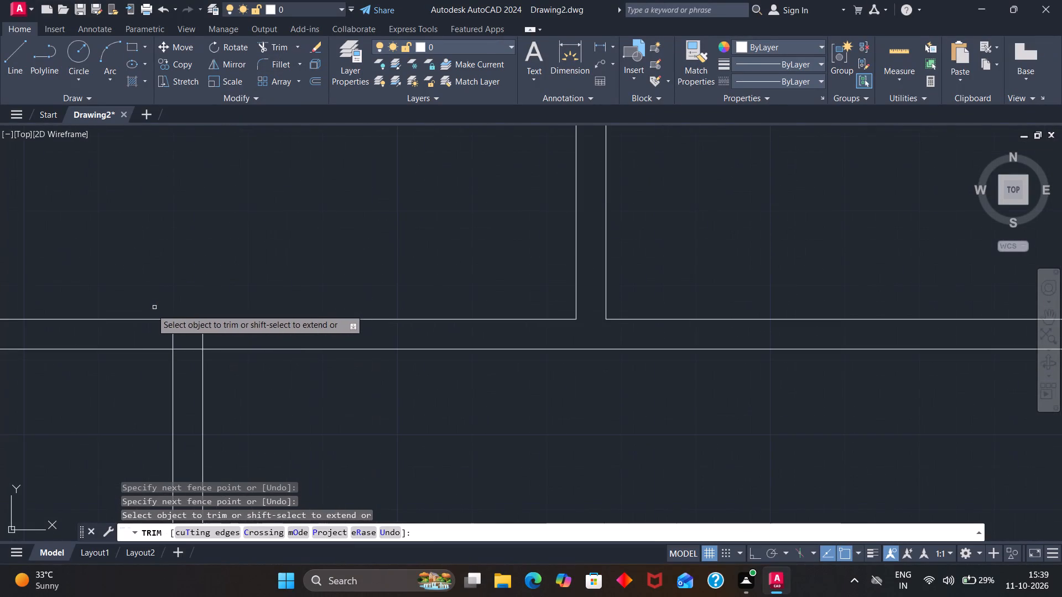
drag(153, 331, 214, 332)
drag(188, 339, 194, 380)
Trim the overlapping lines where the middle vertical partition meets the lower horizontal partition, opening the T-junction.
scroll(190, 371, down, 4)
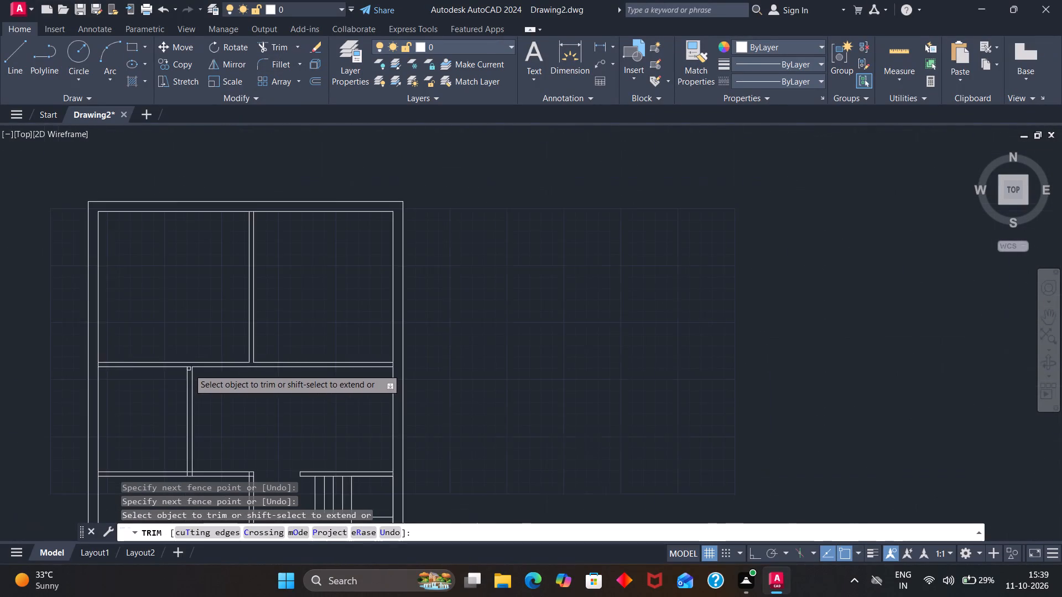
scroll(188, 371, down, 1)
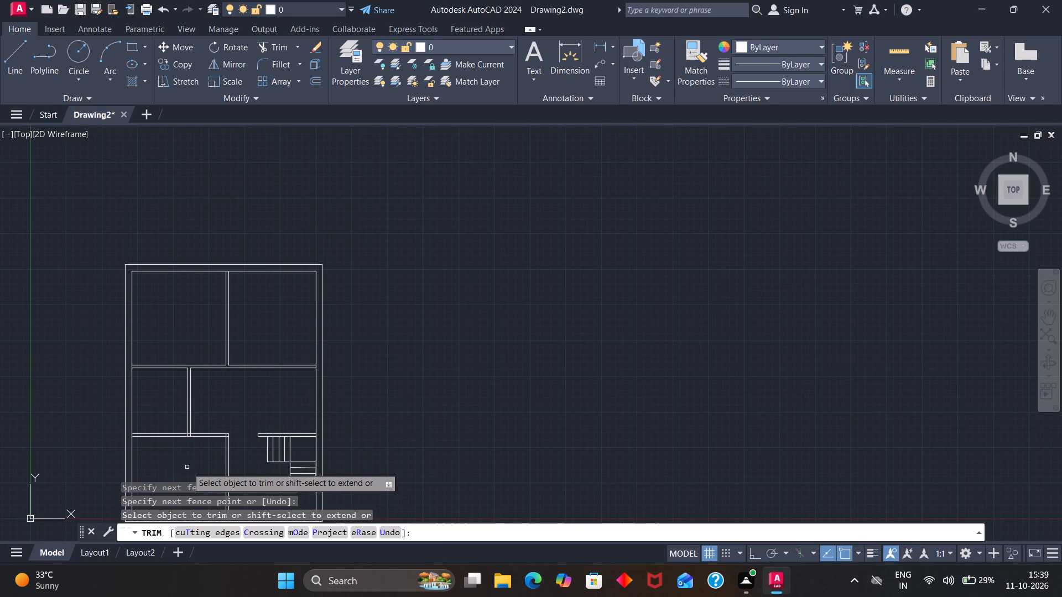
scroll(187, 458, up, 4)
drag(171, 321, 202, 321)
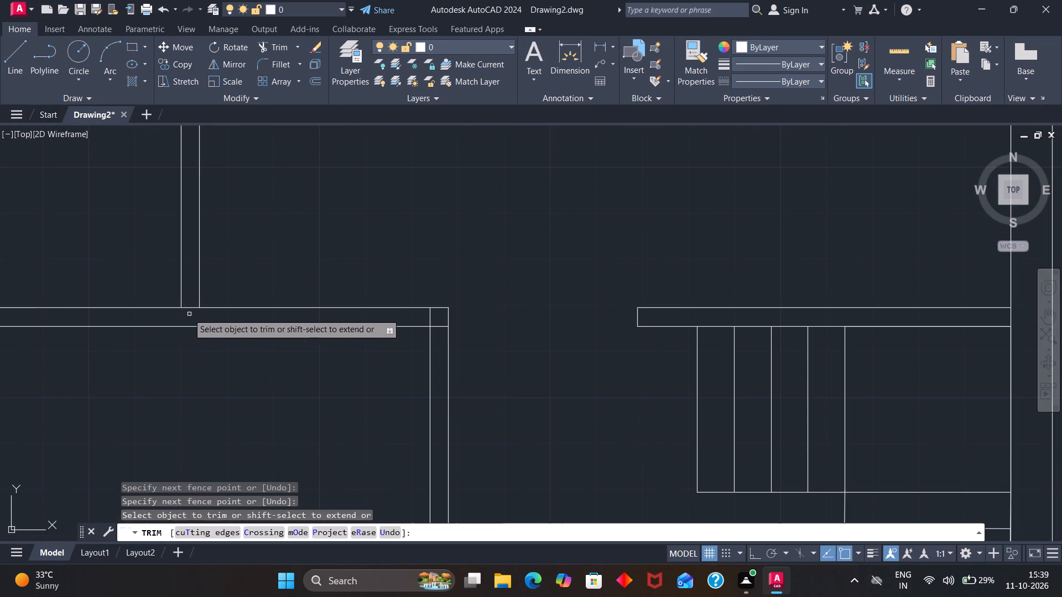
drag(190, 297, 190, 321)
Trim the overlapping lines at the corner where the lower horizontal partition's right end meets the lower vertical partition.
scroll(190, 311, down, 5)
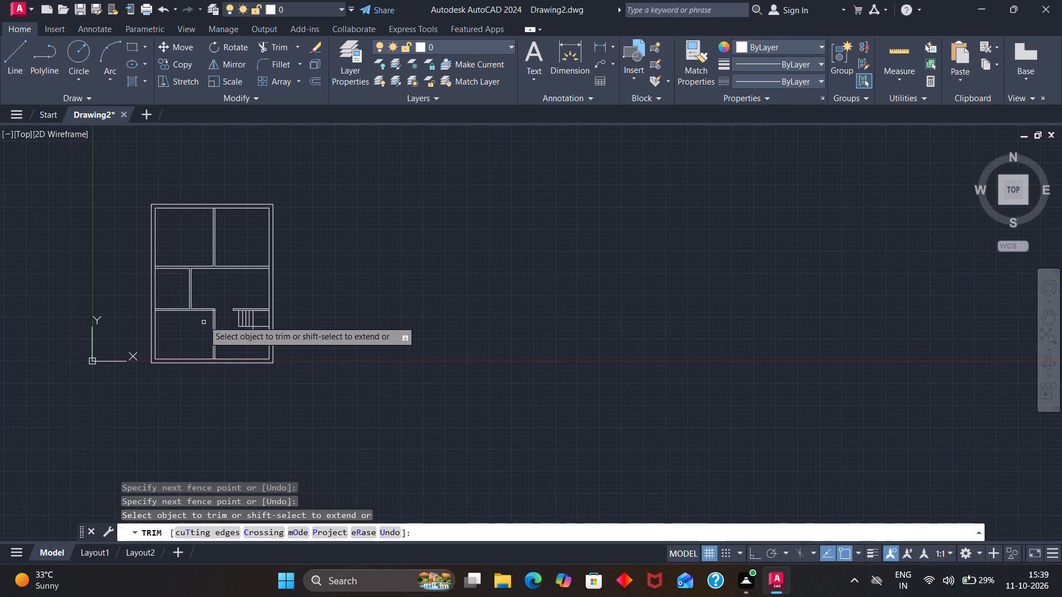
scroll(212, 307, up, 7)
drag(197, 312, 214, 315)
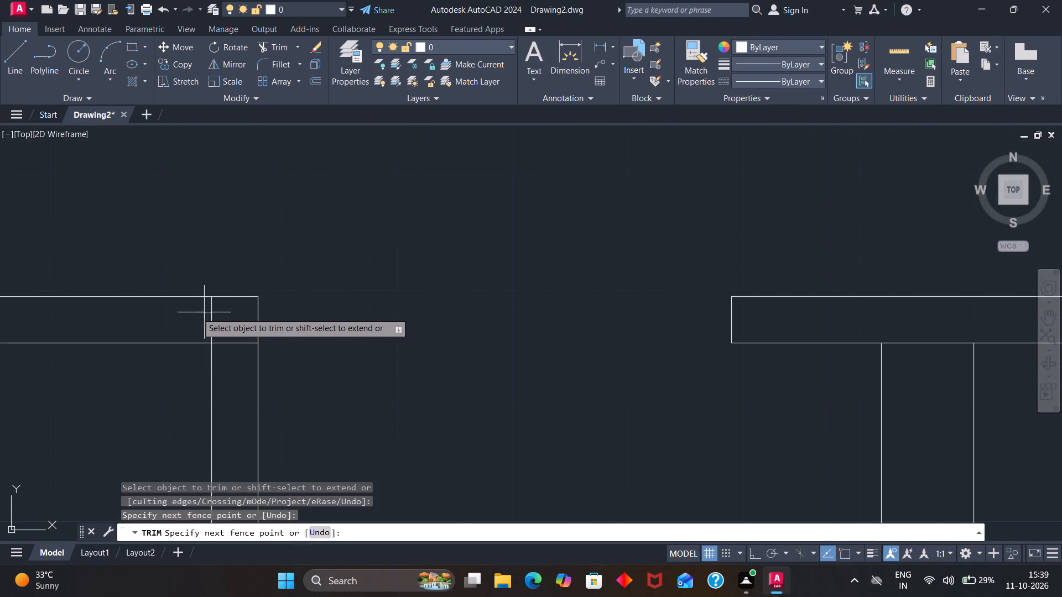
drag(214, 315, 232, 368)
scroll(228, 339, down, 7)
scroll(226, 408, up, 4)
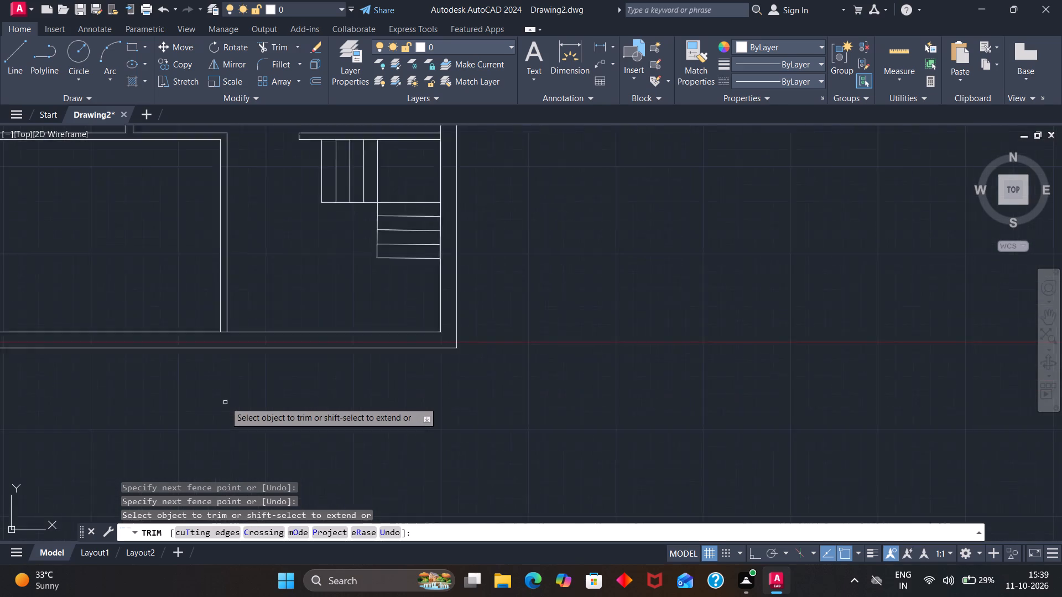
scroll(225, 402, down, 4)
scroll(226, 280, up, 2)
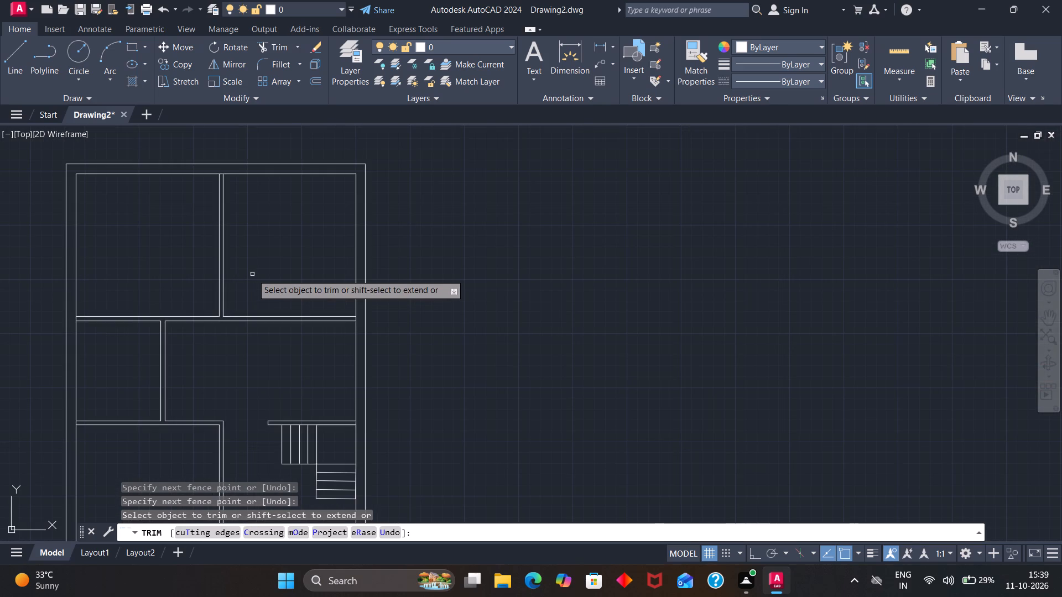
key(Escape)
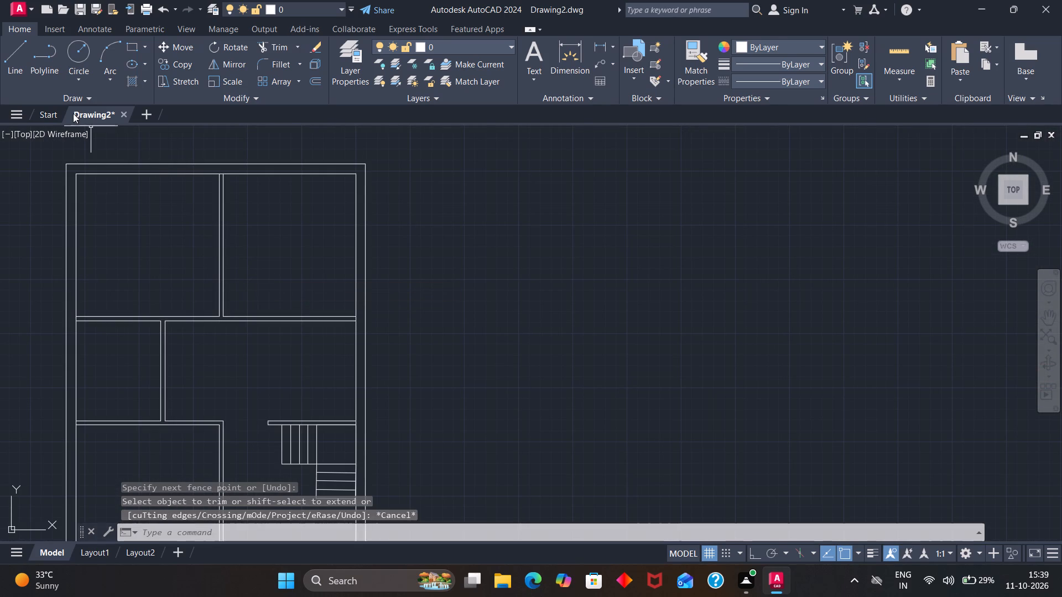
Draw two short lines across the upper horizontal partition, continuing both faces of the top vertical partition down to its lower face.
click(19, 63)
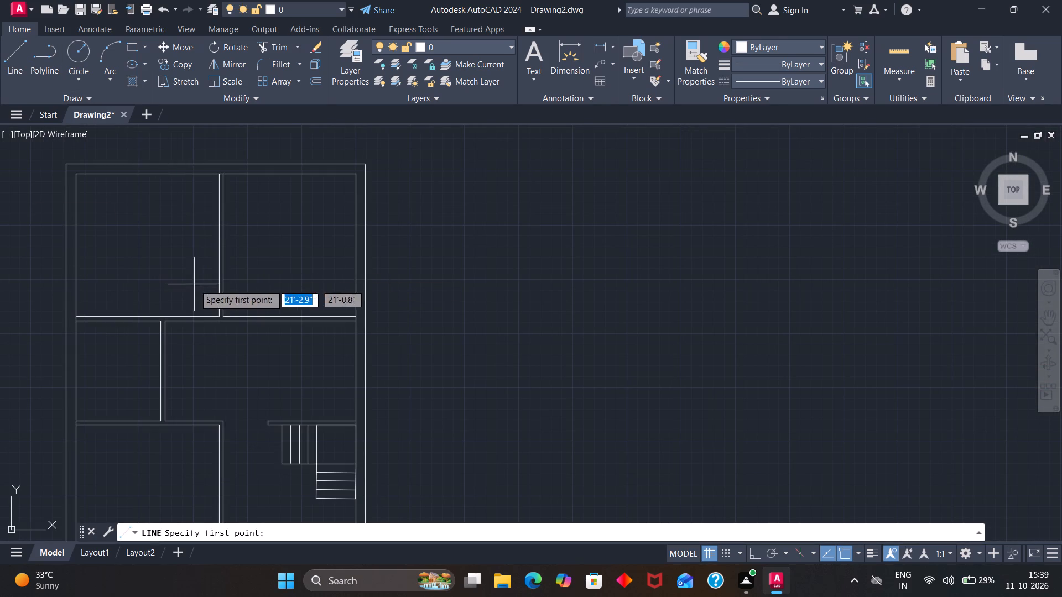
scroll(224, 313, up, 3)
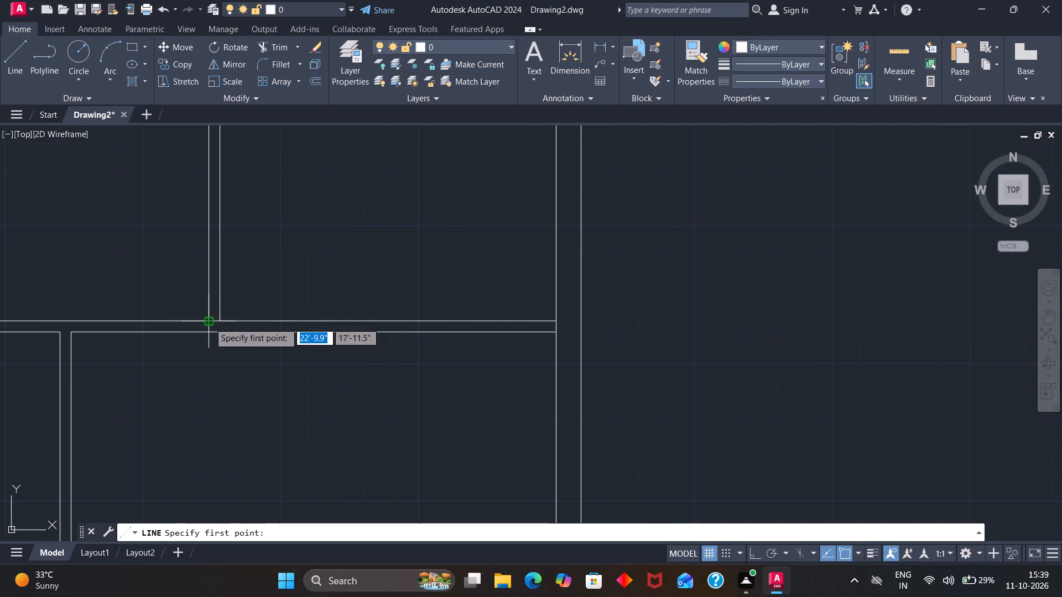
click(209, 322)
click(207, 331)
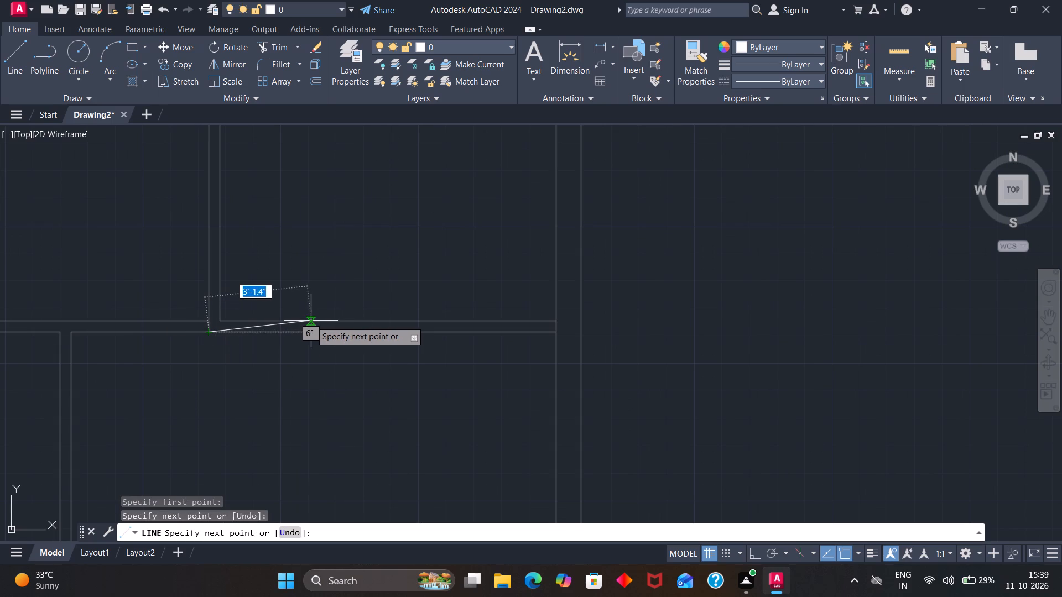
key(Escape)
key(space)
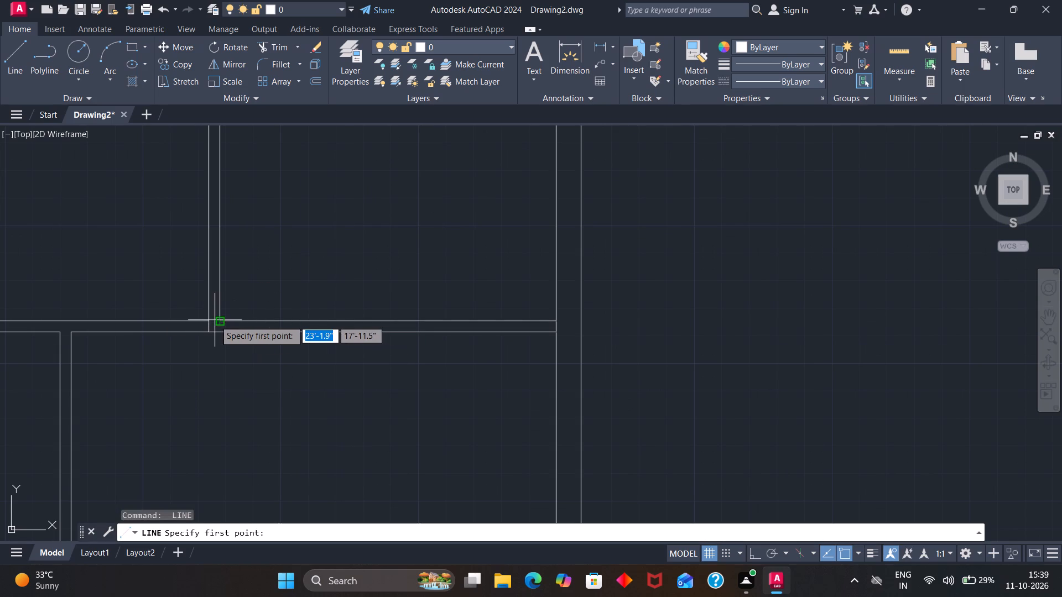
click(220, 320)
click(221, 333)
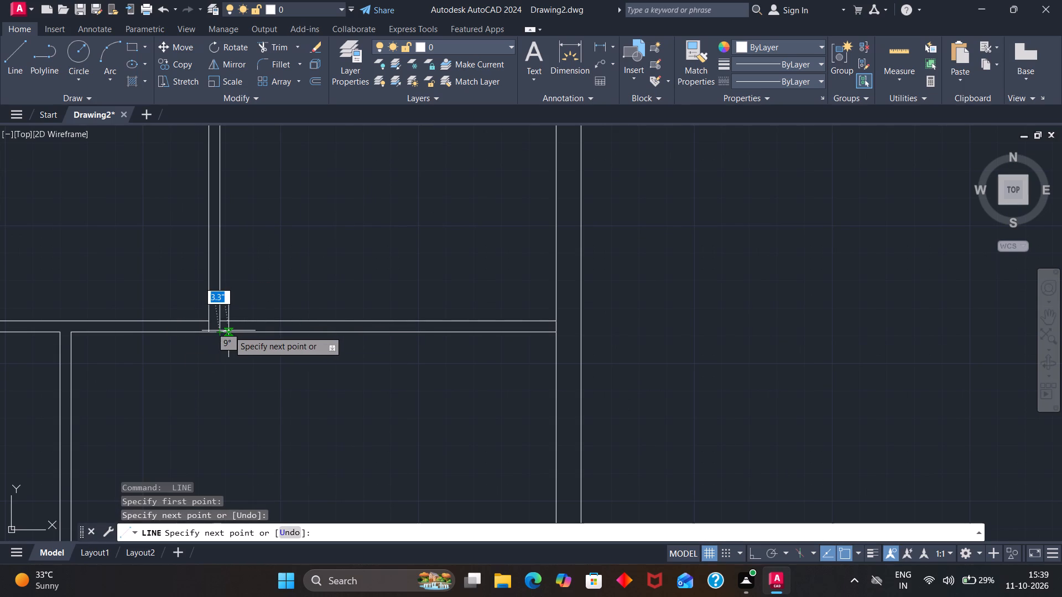
key(Escape)
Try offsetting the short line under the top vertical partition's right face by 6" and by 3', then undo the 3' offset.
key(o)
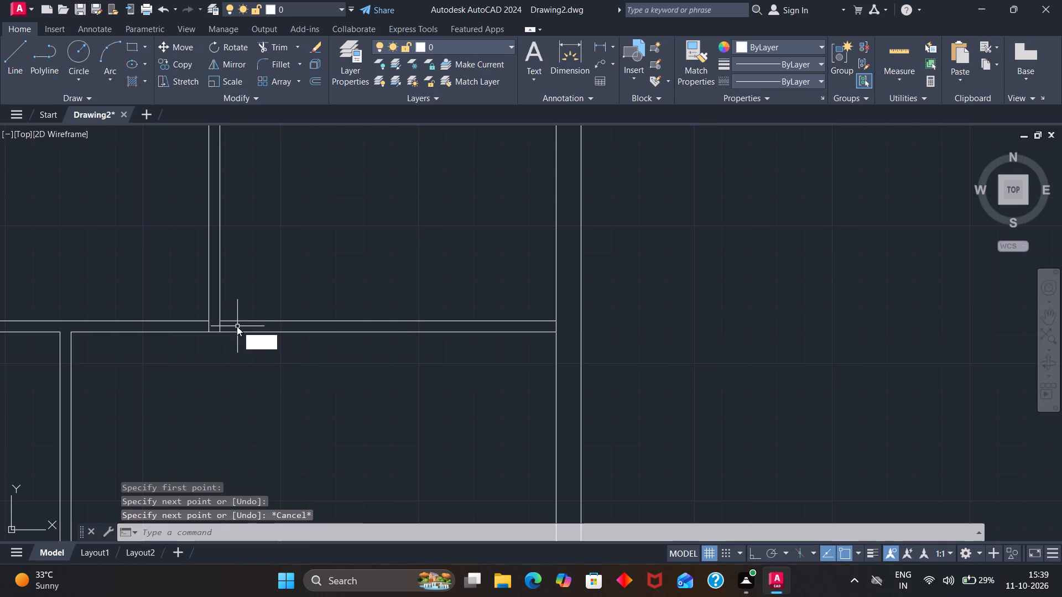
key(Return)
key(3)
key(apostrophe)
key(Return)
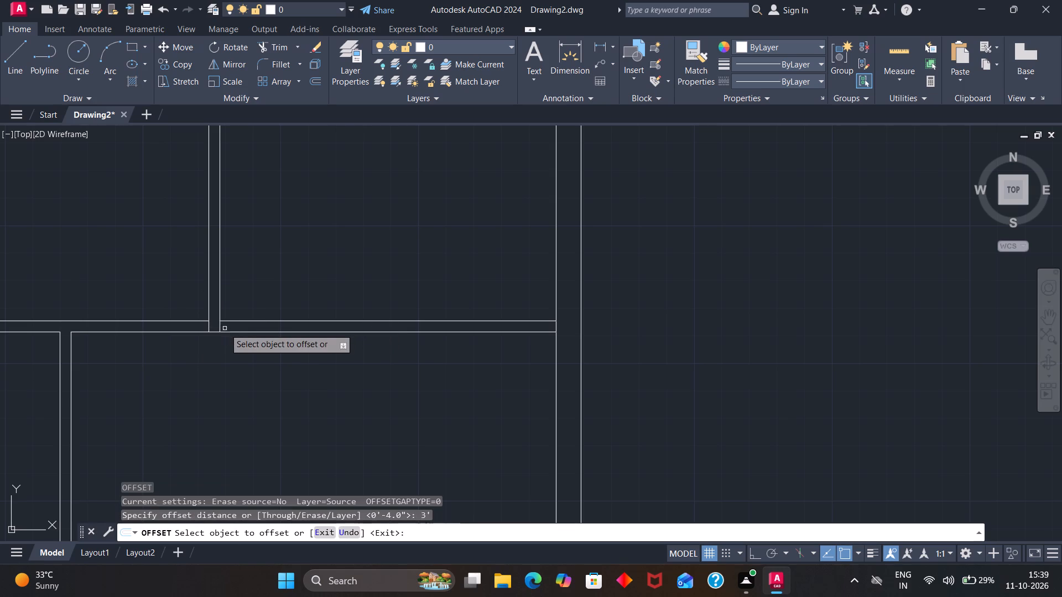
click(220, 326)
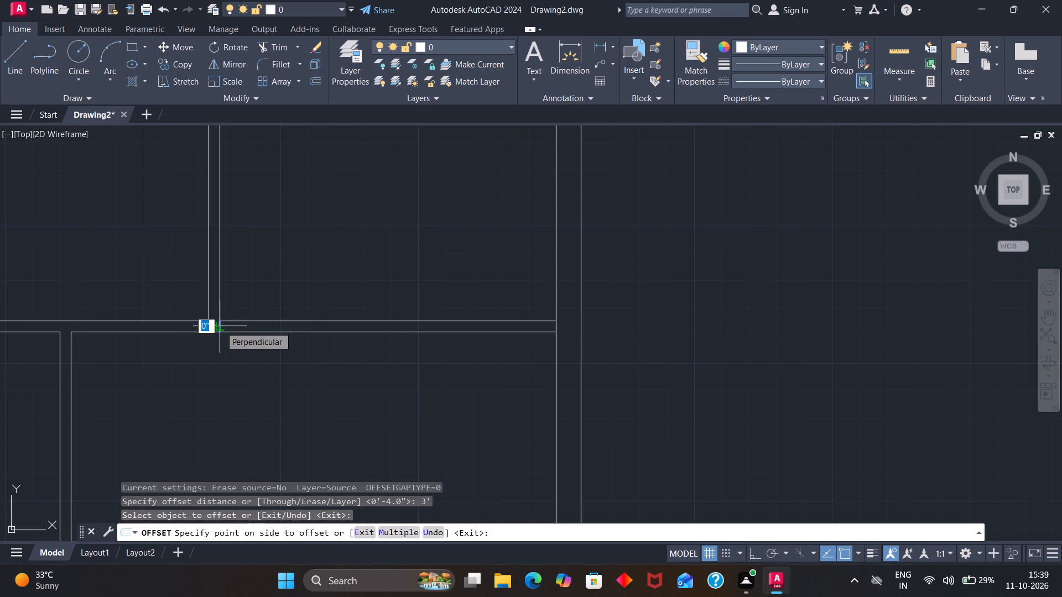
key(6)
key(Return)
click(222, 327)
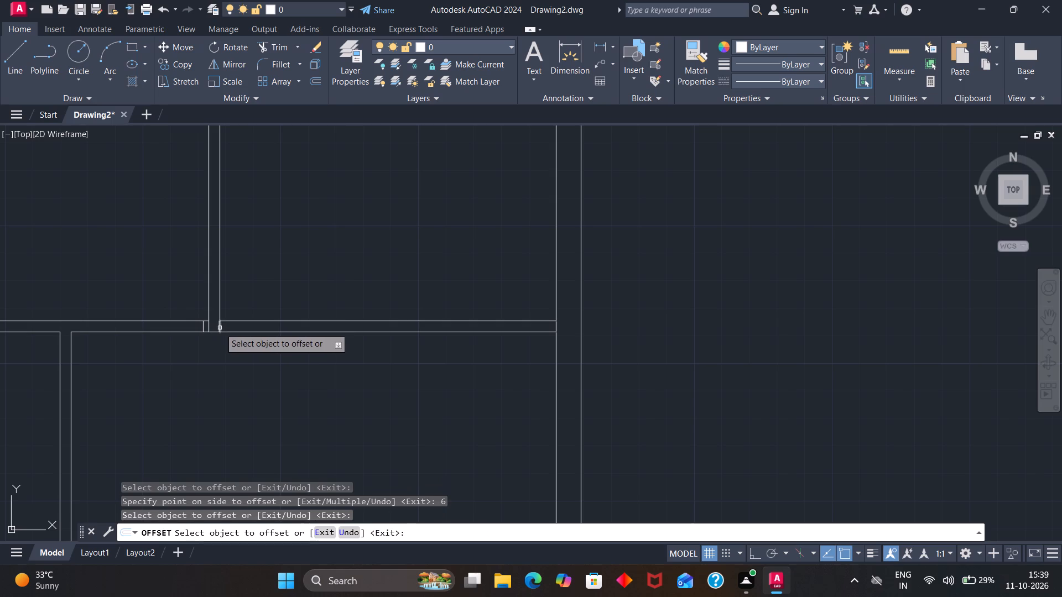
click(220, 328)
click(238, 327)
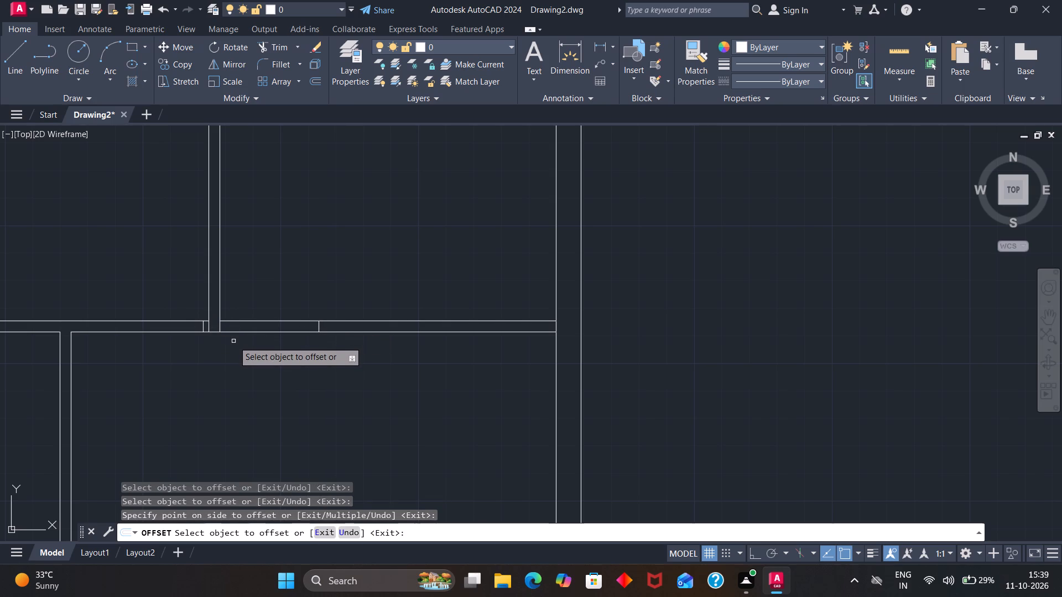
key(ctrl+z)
Offset the two short lines 6" outward, one on each side of the top vertical partition, as near door jambs.
click(220, 328)
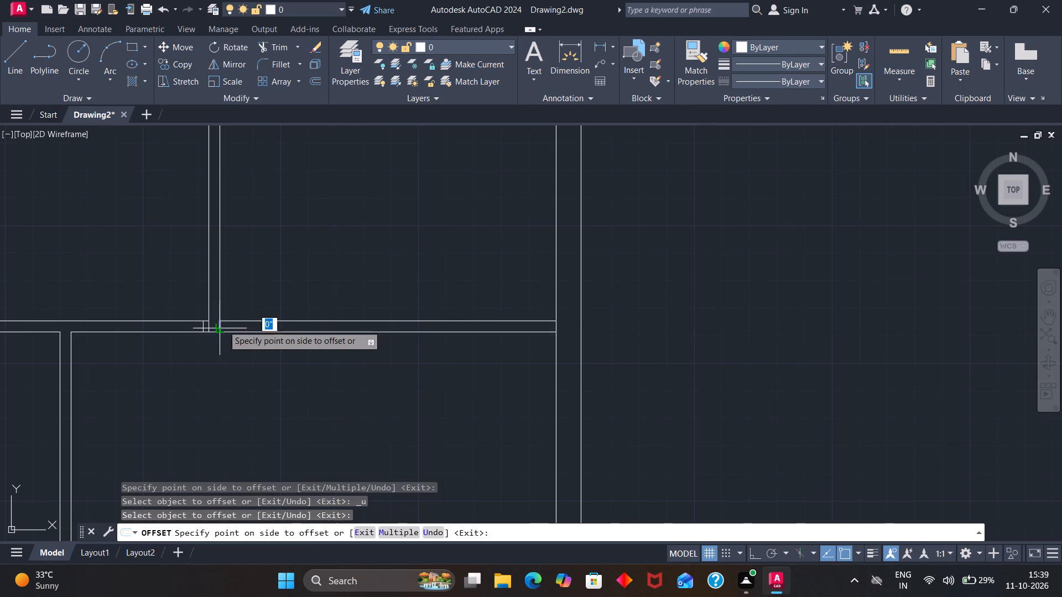
key(6)
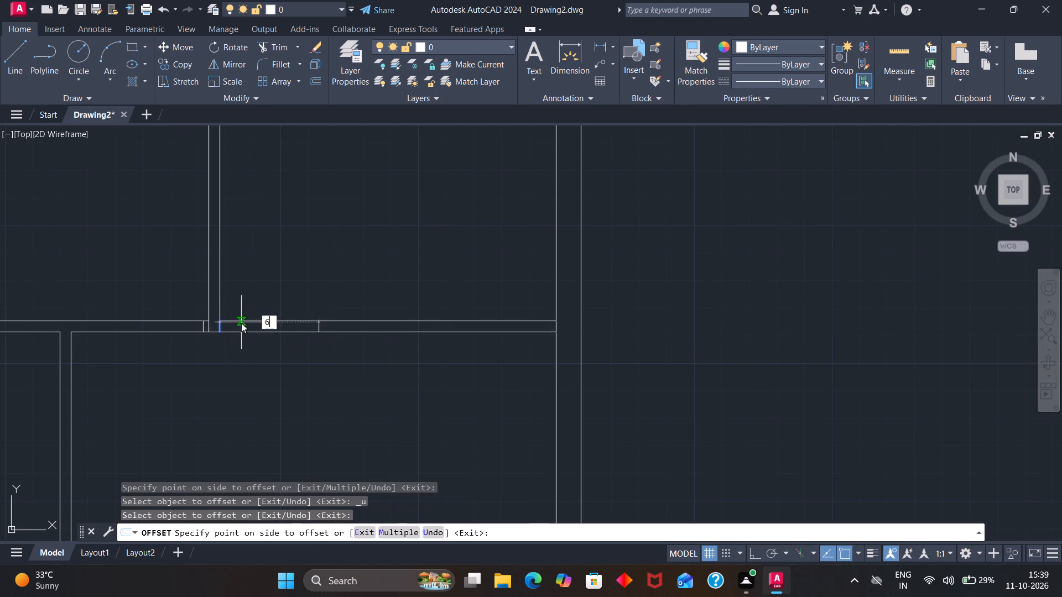
key(Return)
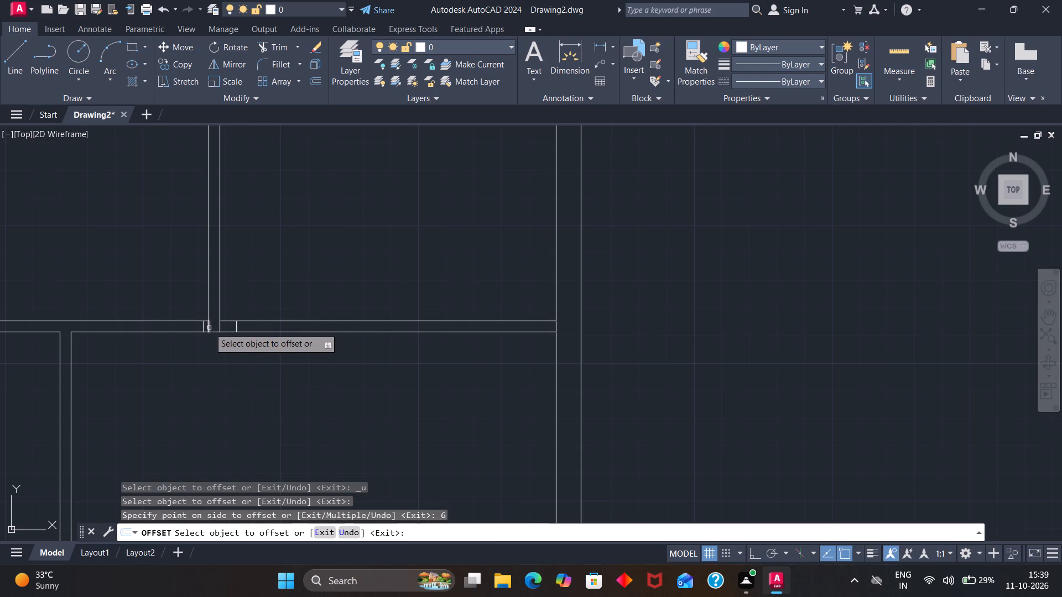
click(209, 328)
key(6)
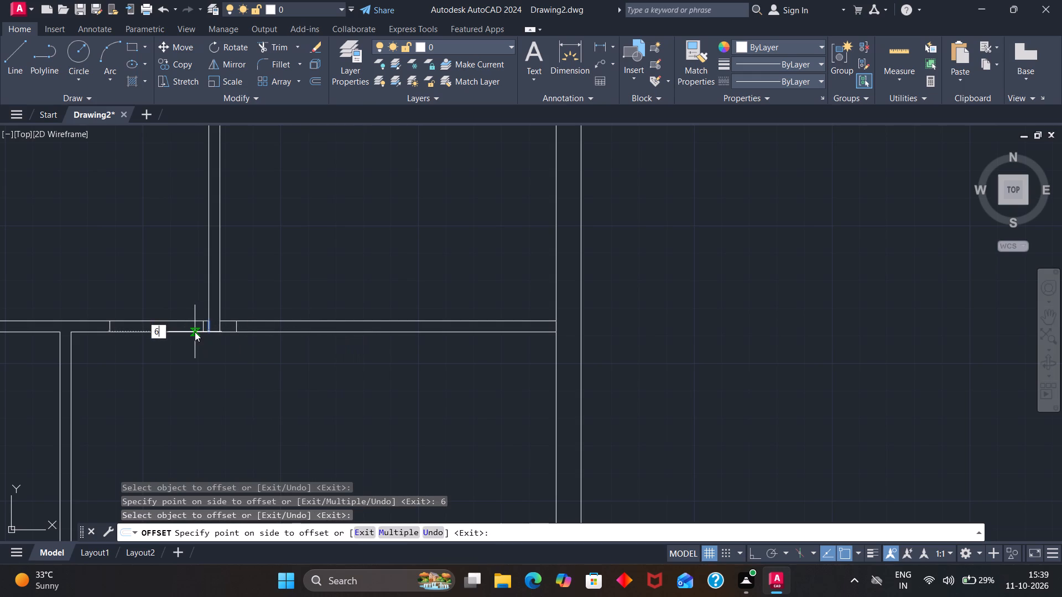
key(Return)
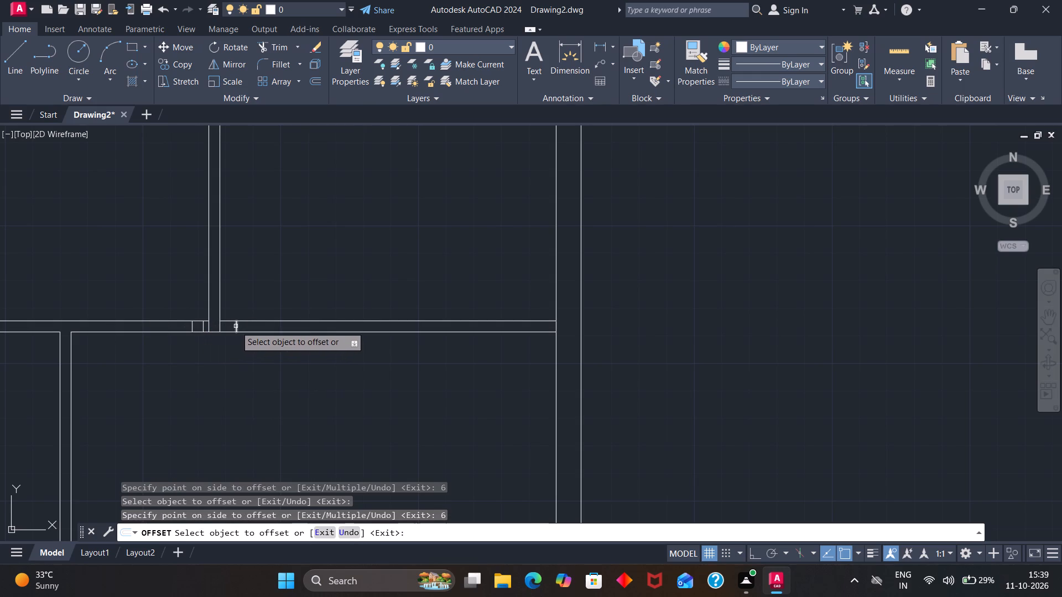
Offset both near jamb lines 3' outward along the upper horizontal partition to mark the far jambs of the two door openings.
click(236, 326)
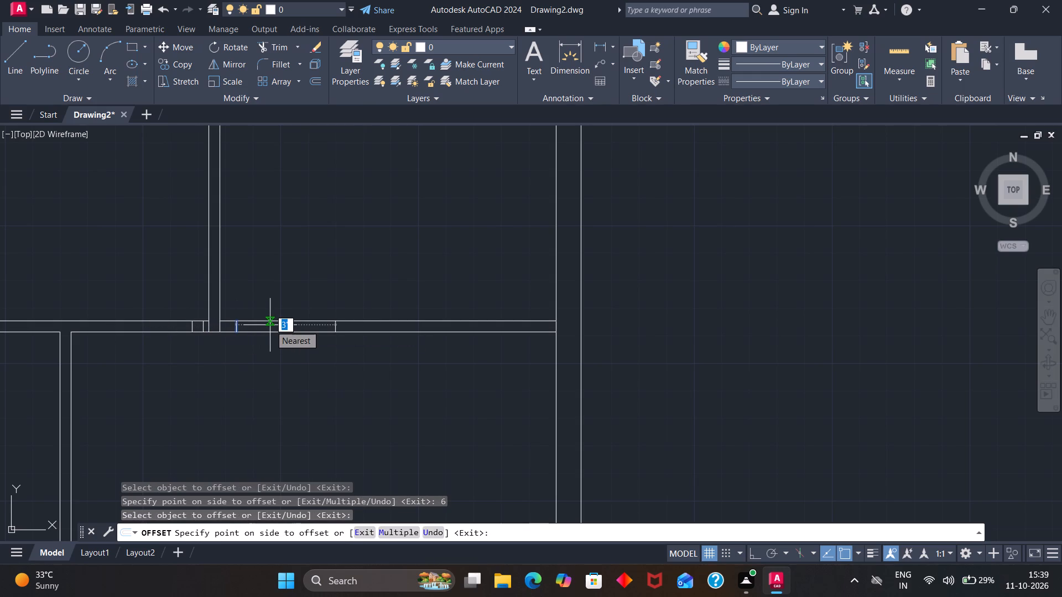
key(Return)
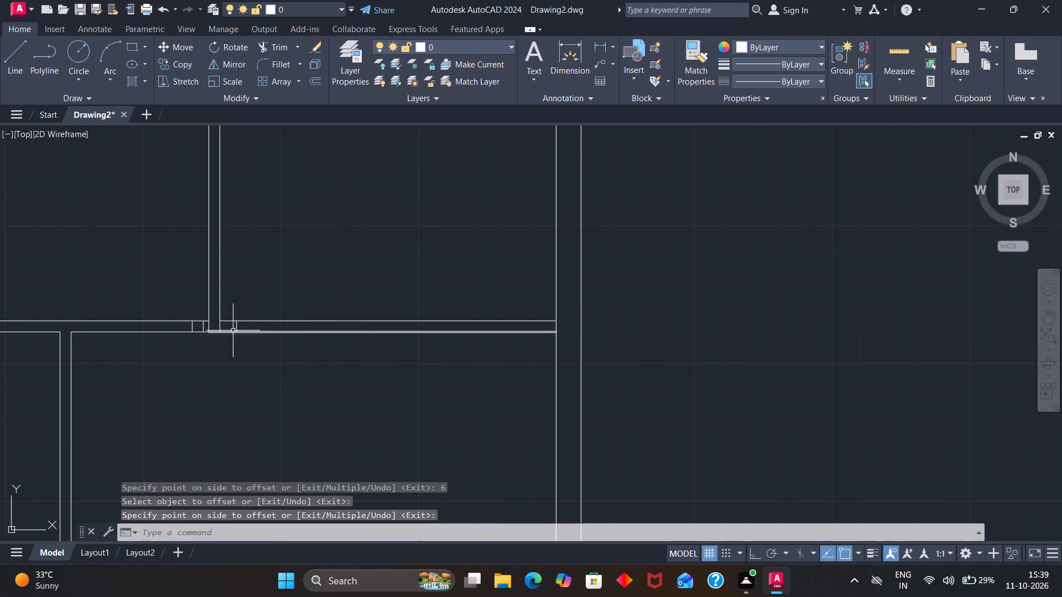
key(space)
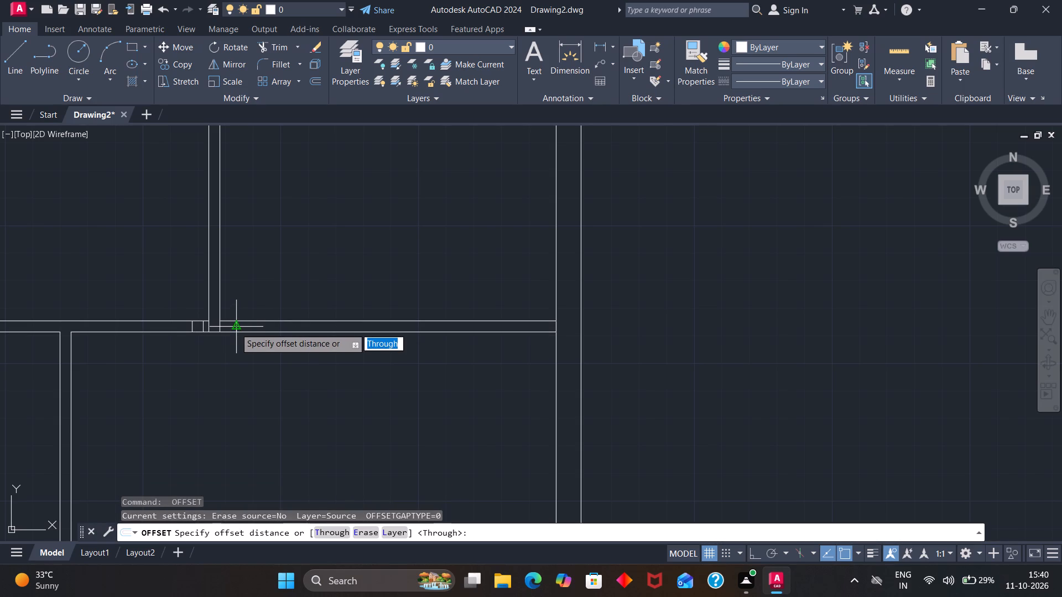
text(3')
key(Return)
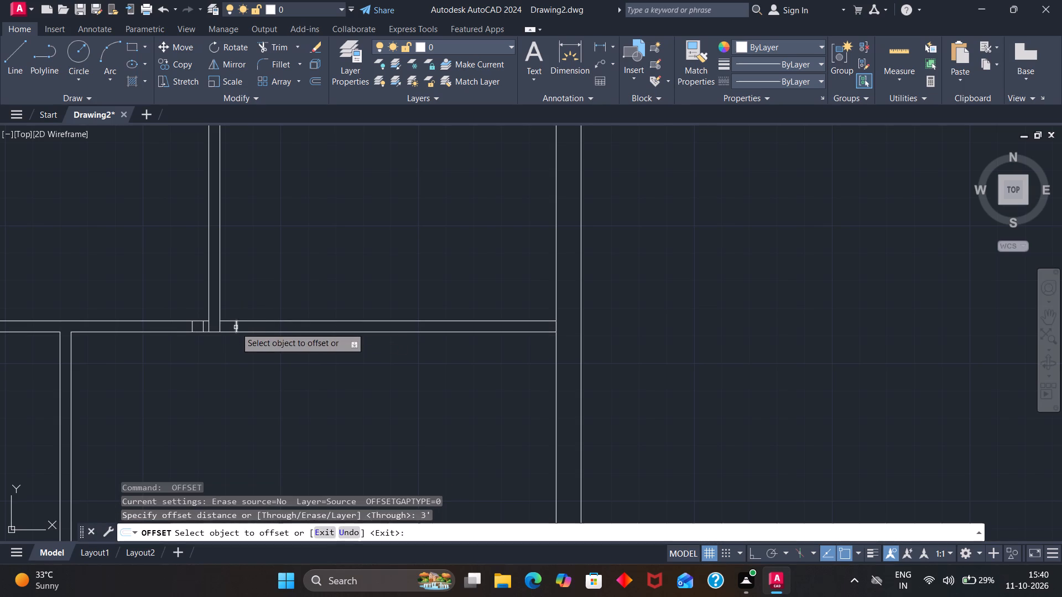
click(236, 327)
click(274, 326)
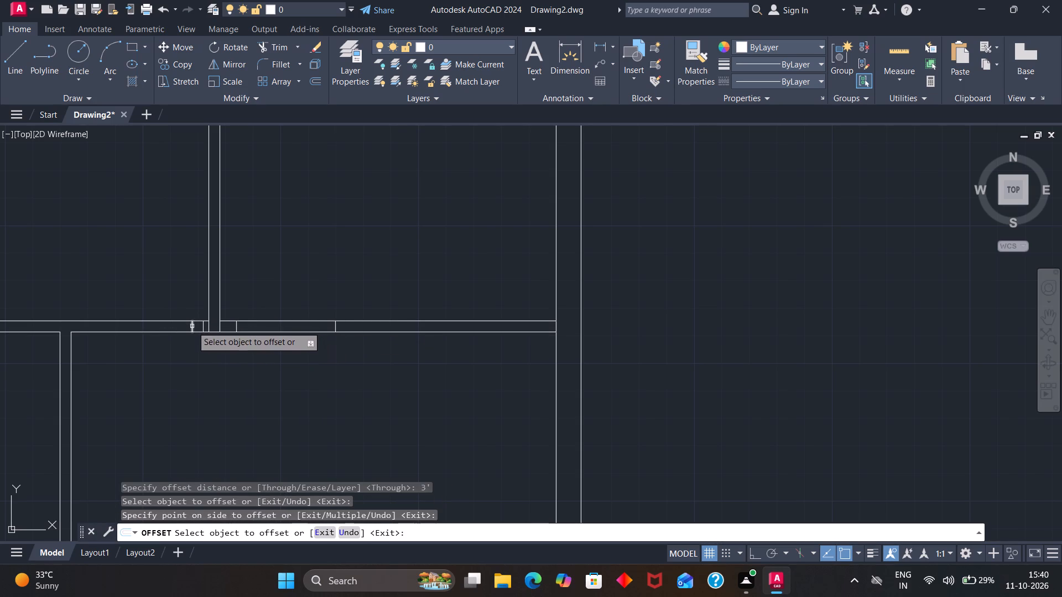
click(192, 326)
click(173, 330)
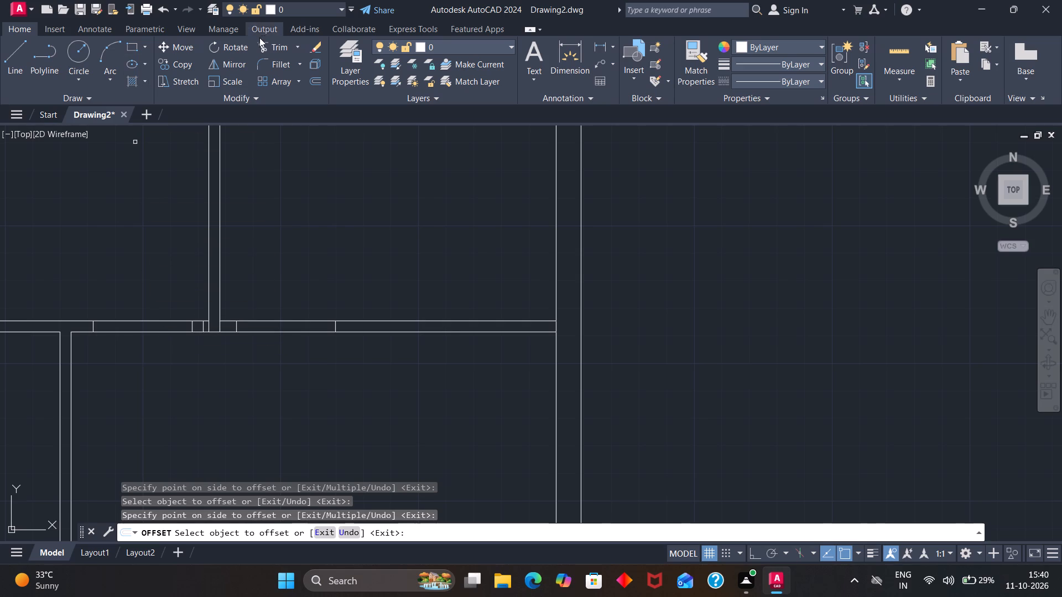
Trim the leftover short lines inside the T-junction and cut the 3' door opening between the right pair of jambs.
click(263, 40)
scroll(206, 329, up, 3)
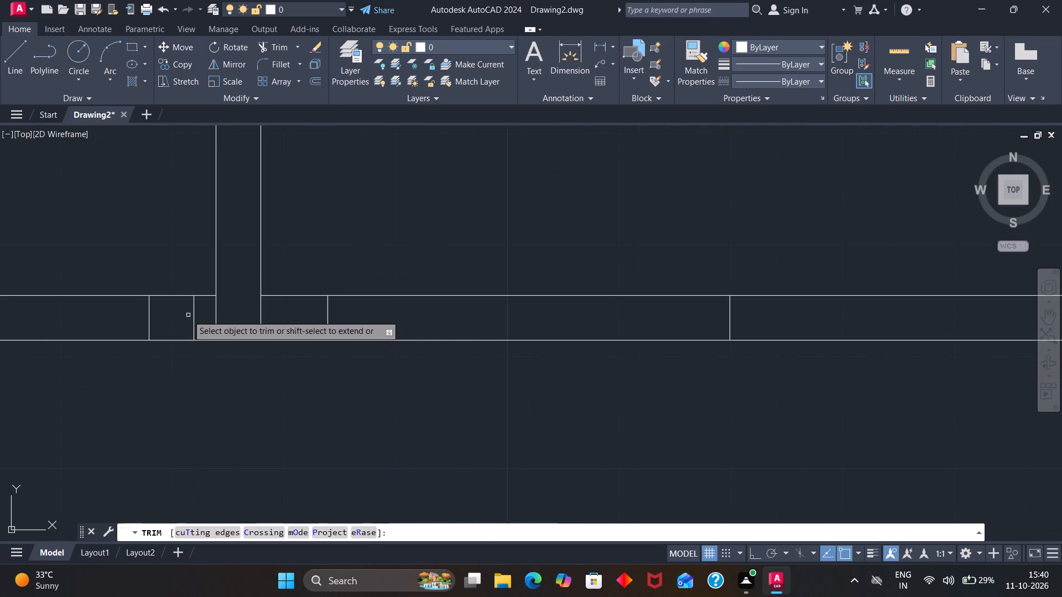
drag(185, 316, 256, 317)
drag(271, 316, 246, 316)
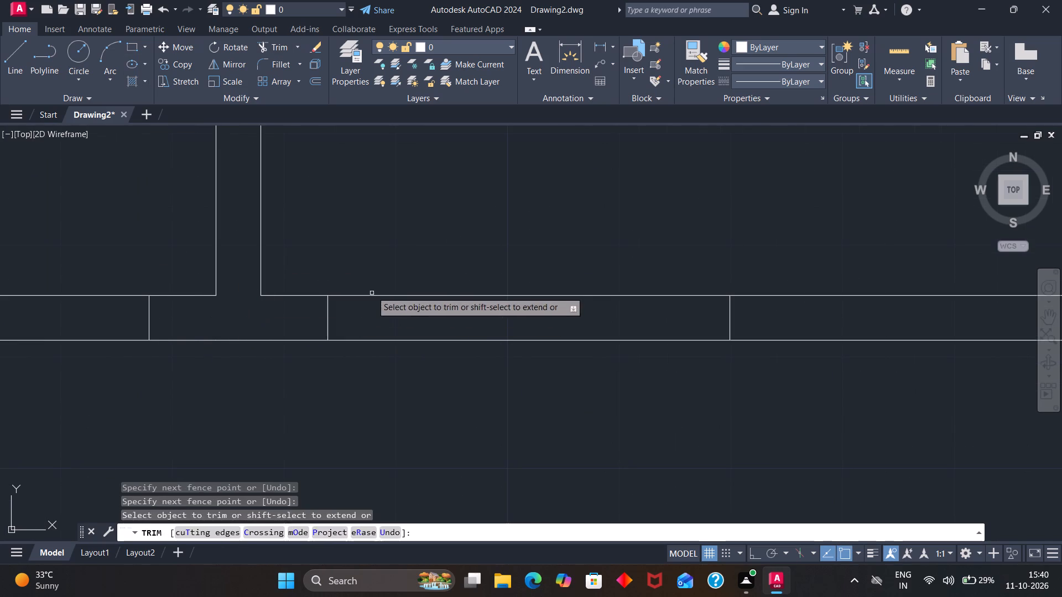
drag(387, 265, 400, 408)
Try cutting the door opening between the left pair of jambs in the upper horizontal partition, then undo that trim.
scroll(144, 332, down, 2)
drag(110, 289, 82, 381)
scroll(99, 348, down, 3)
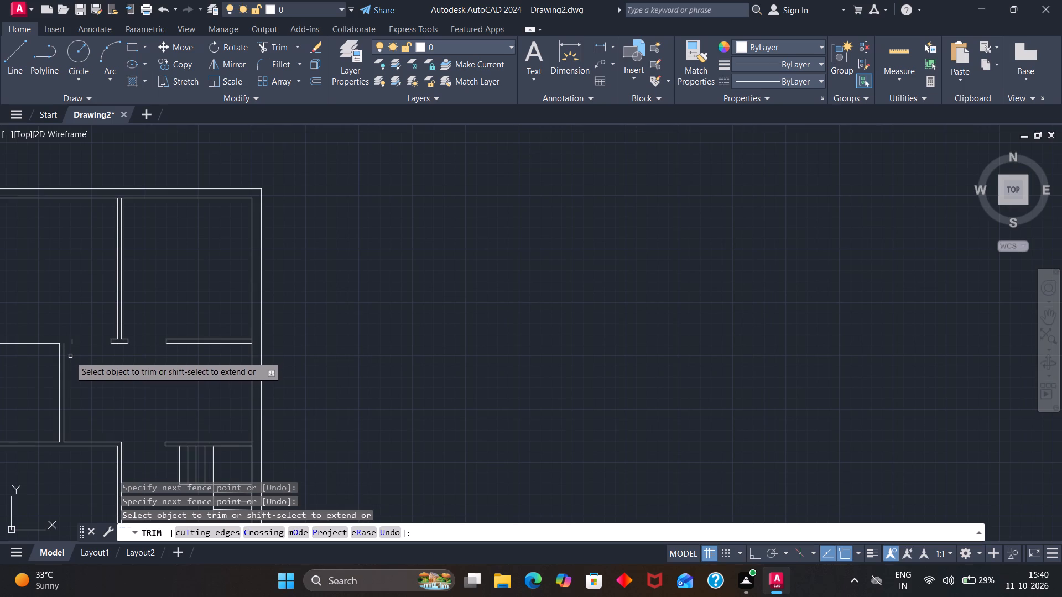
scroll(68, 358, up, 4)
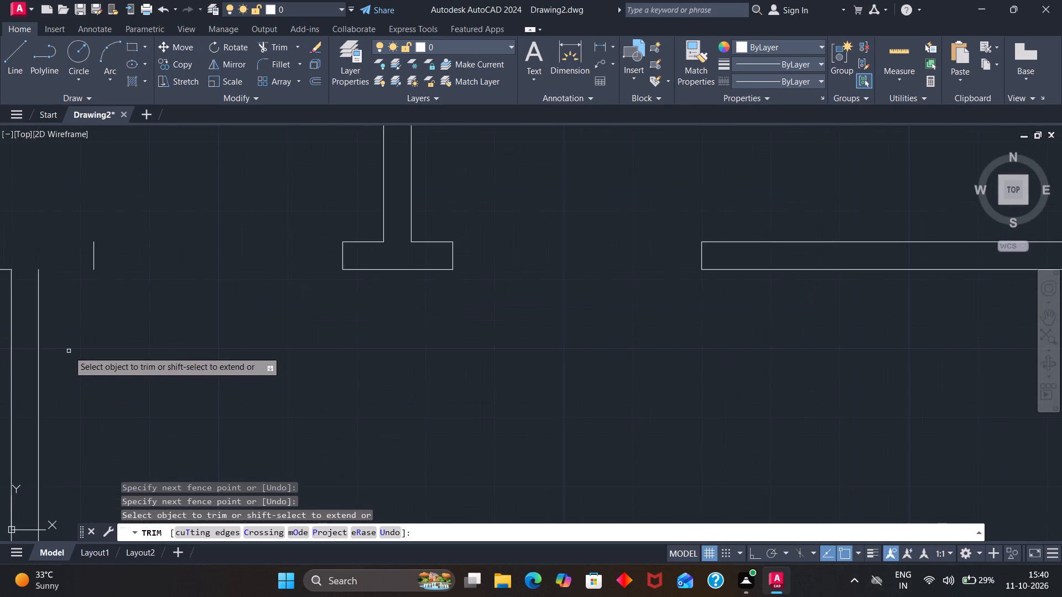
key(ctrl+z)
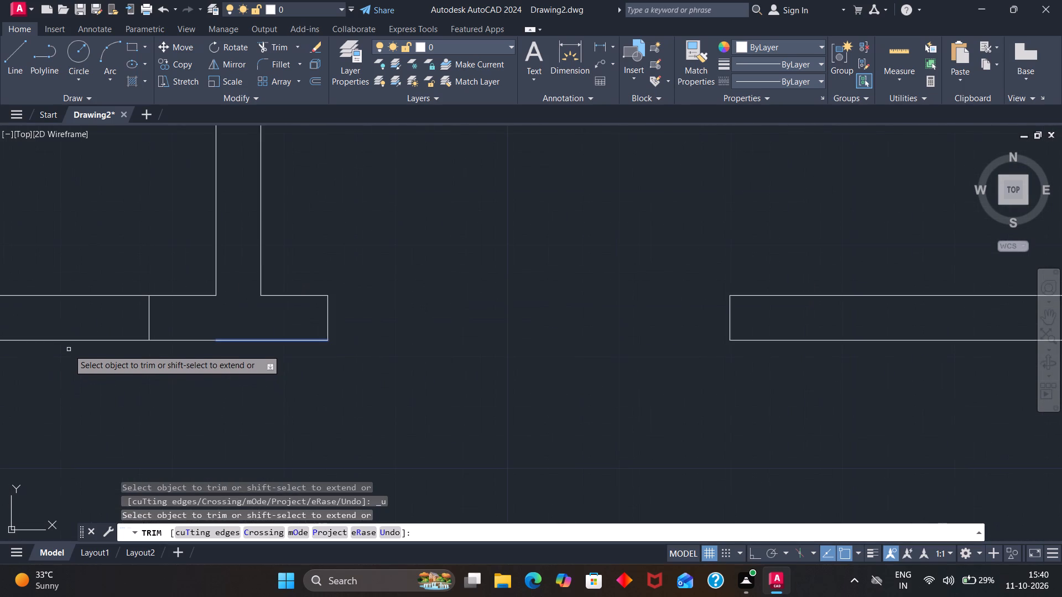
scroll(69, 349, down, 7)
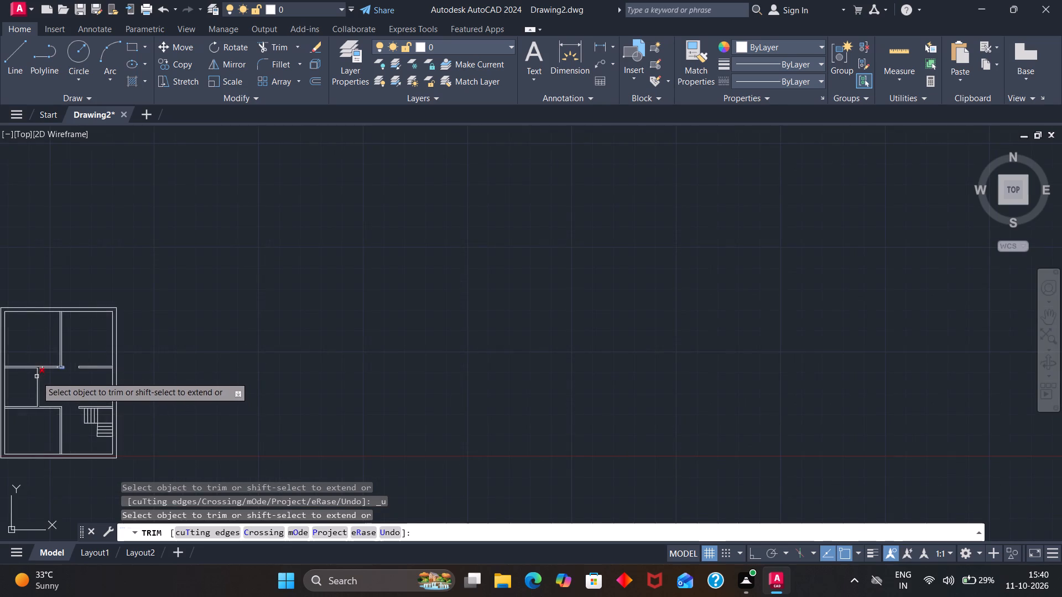
Trim both wall lines between the left pair of jambs to cut the 3' door opening in the upper horizontal partition.
scroll(37, 374, up, 6)
drag(143, 248, 140, 363)
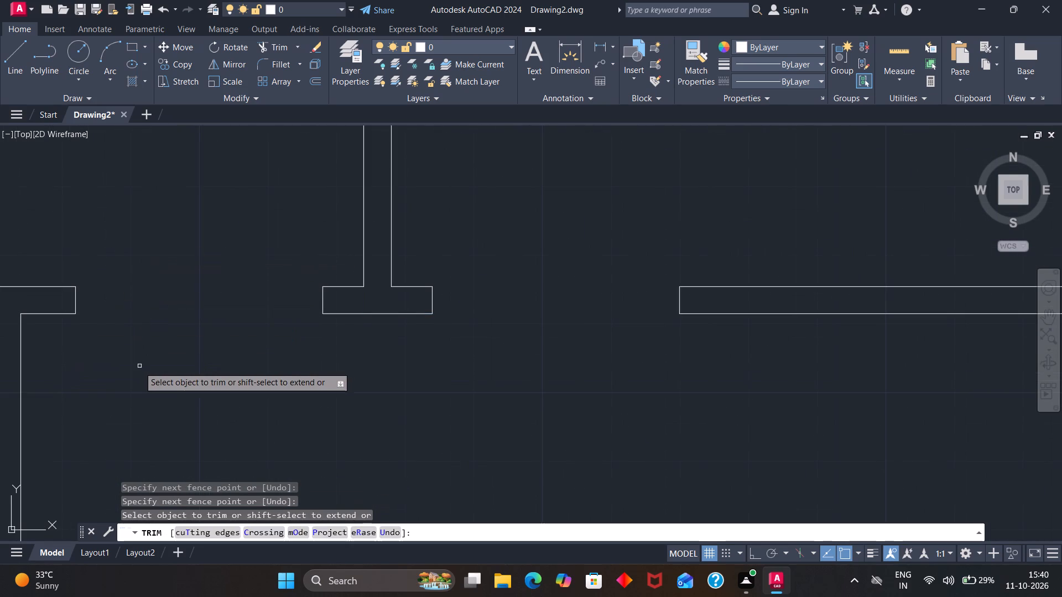
scroll(134, 370, down, 6)
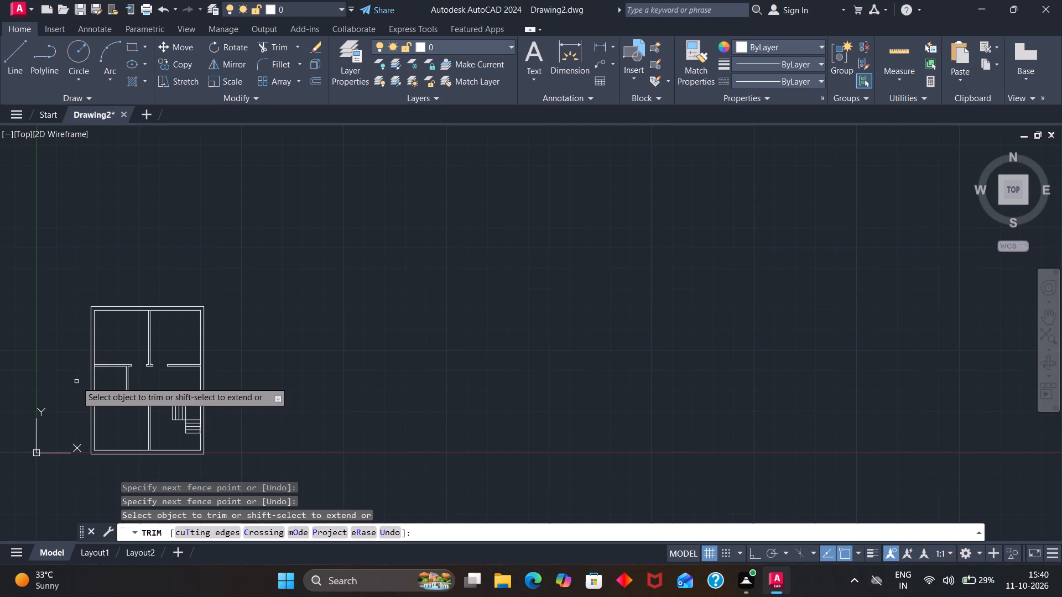
key(Escape)
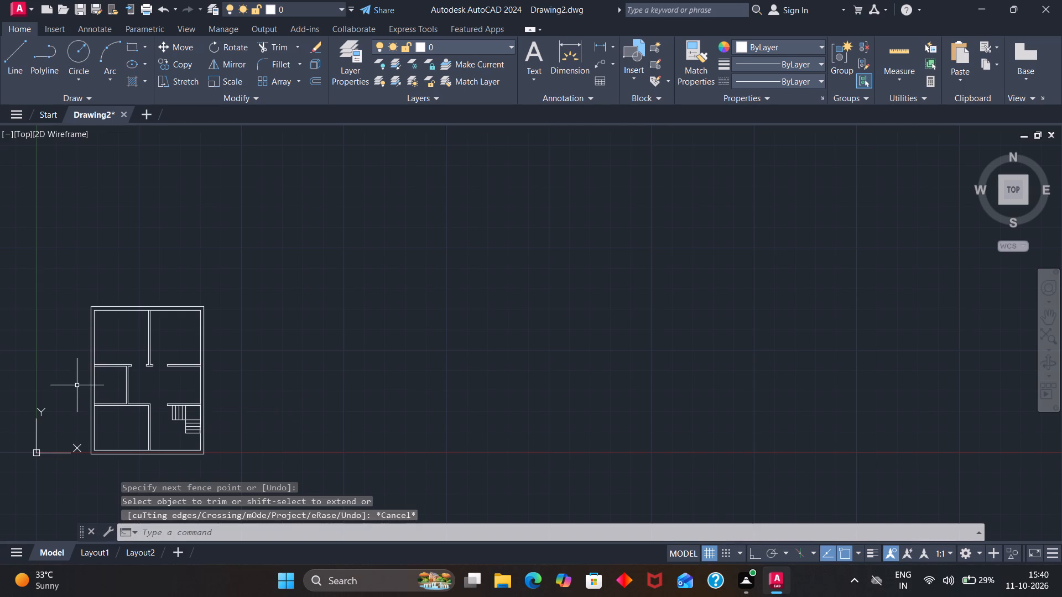
Draw a short line across the base of the short middle vertical partition and offset it 6" upward as the near door jamb.
scroll(121, 410, up, 5)
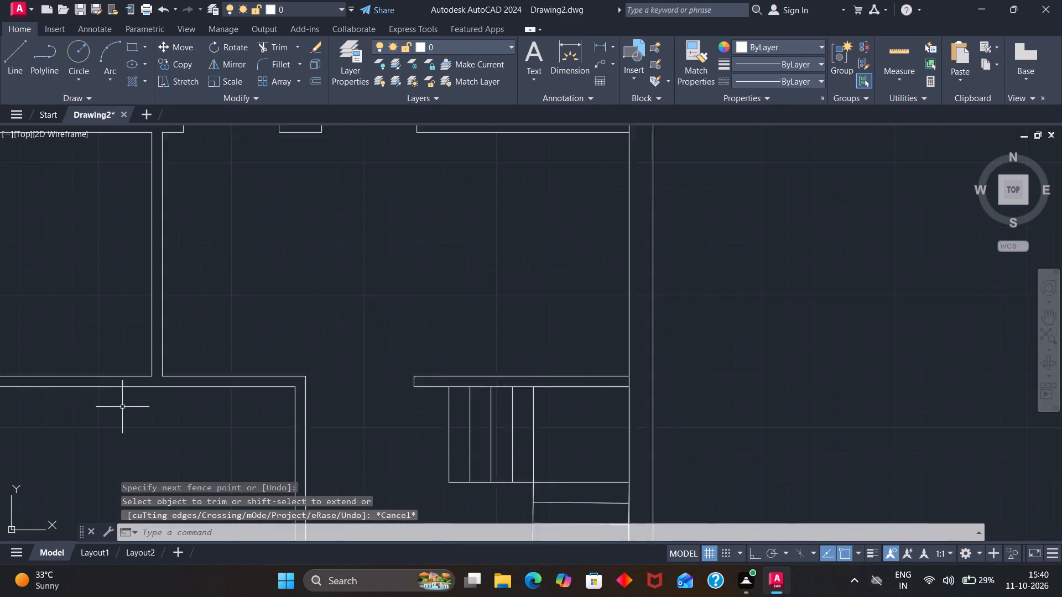
click(13, 57)
click(168, 357)
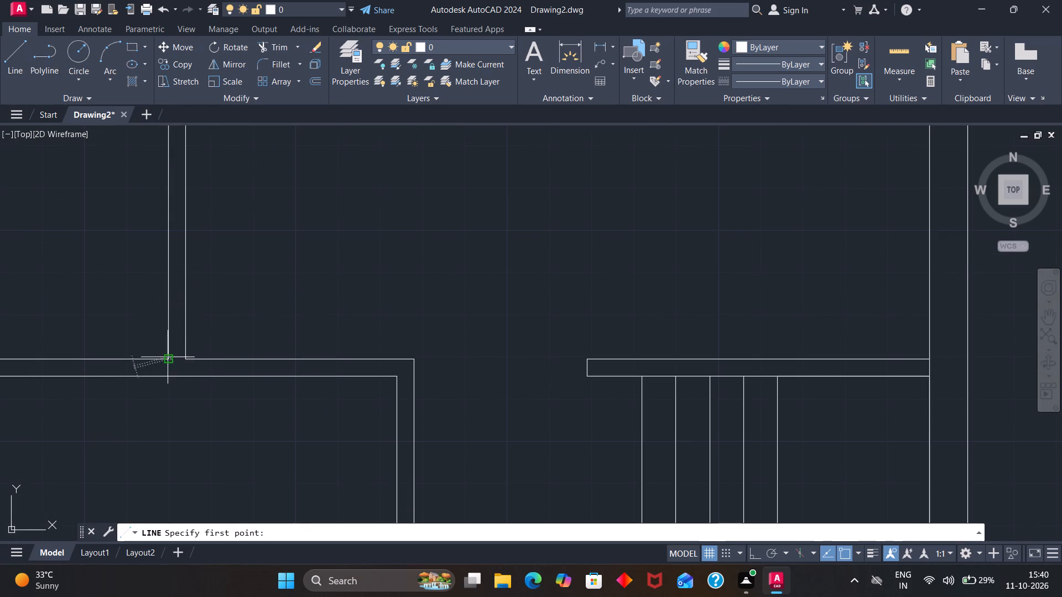
click(188, 358)
key(Escape)
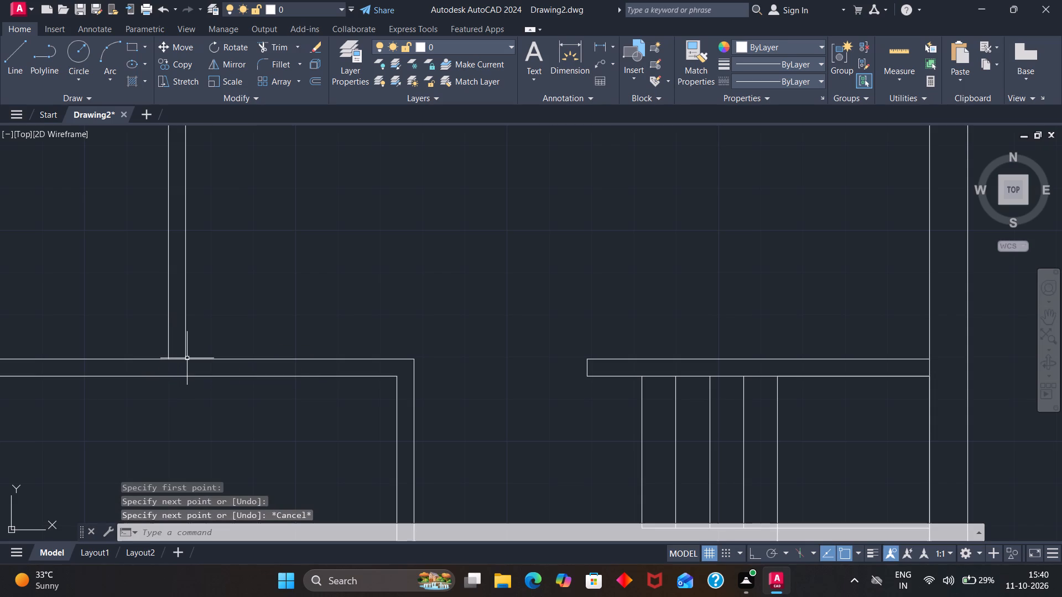
key(o)
key(Return)
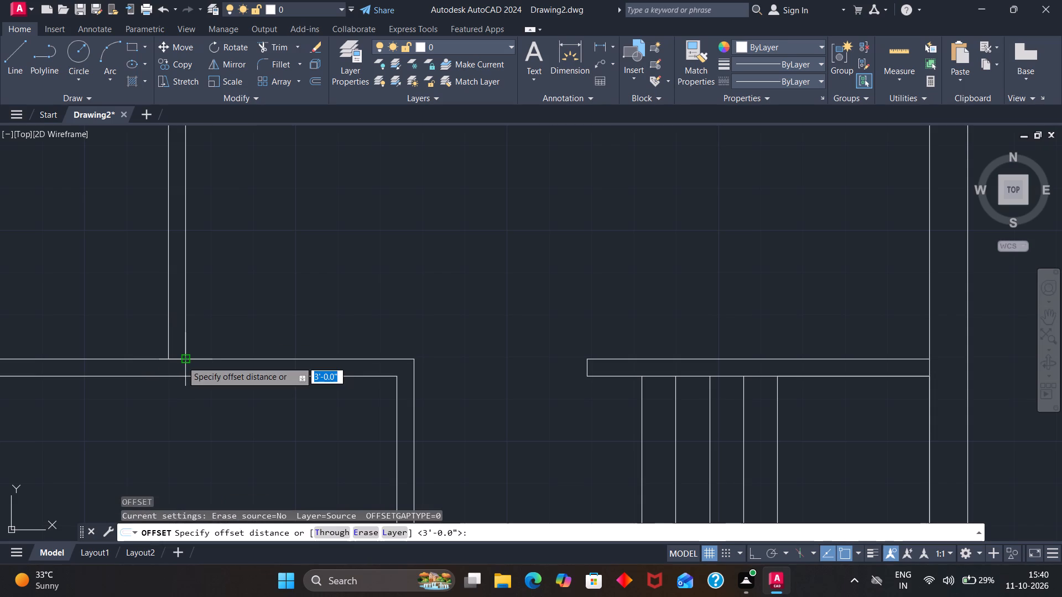
key(6)
key(Return)
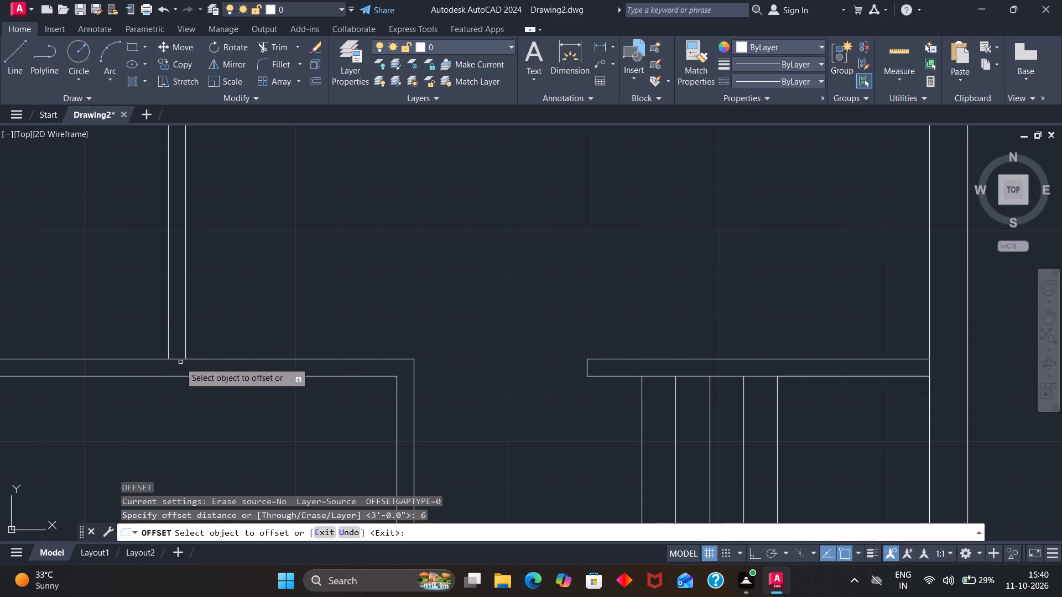
click(178, 358)
click(177, 331)
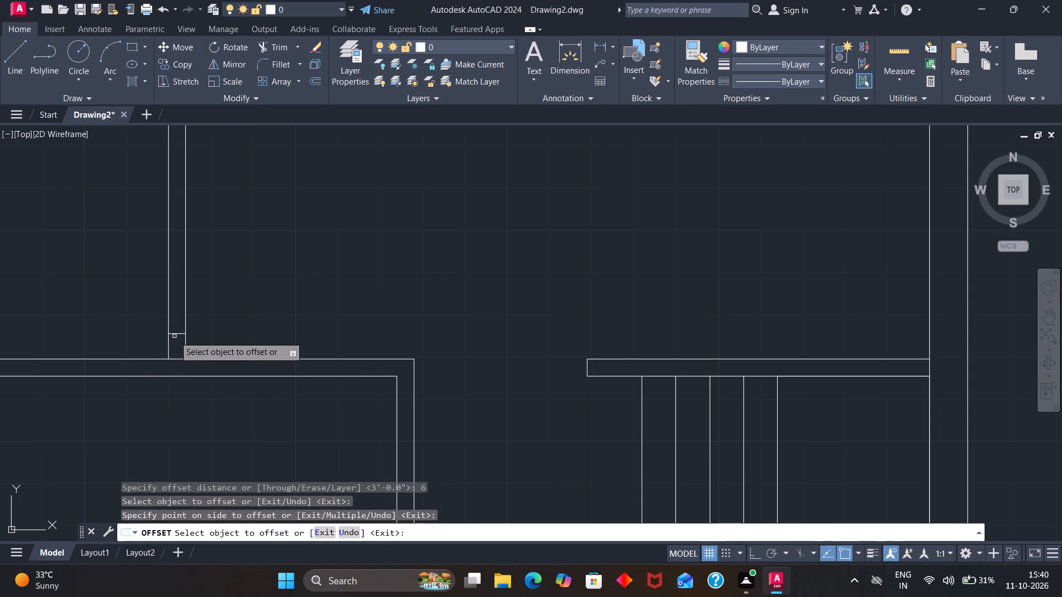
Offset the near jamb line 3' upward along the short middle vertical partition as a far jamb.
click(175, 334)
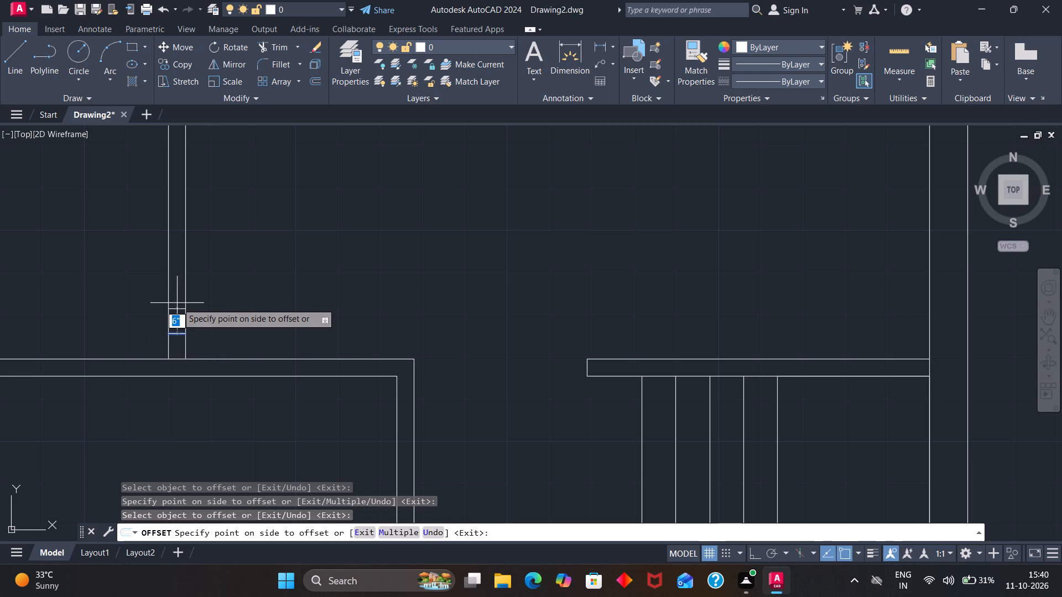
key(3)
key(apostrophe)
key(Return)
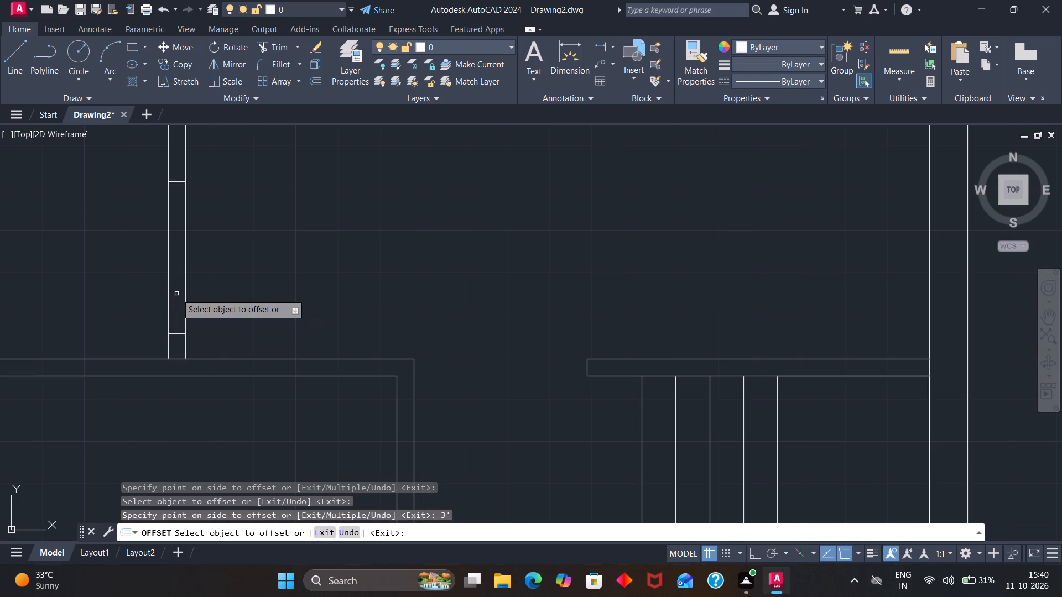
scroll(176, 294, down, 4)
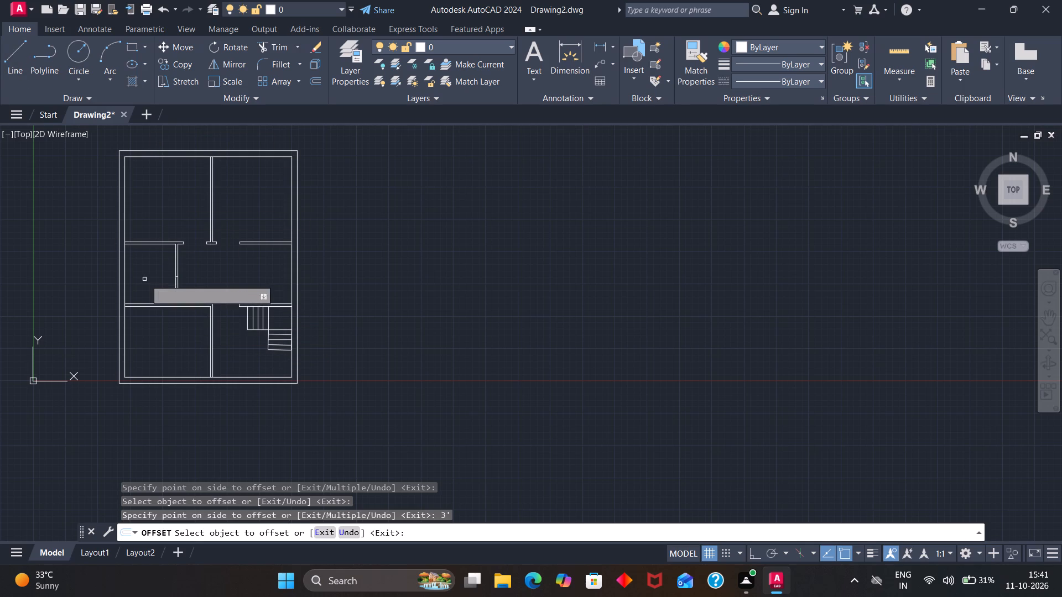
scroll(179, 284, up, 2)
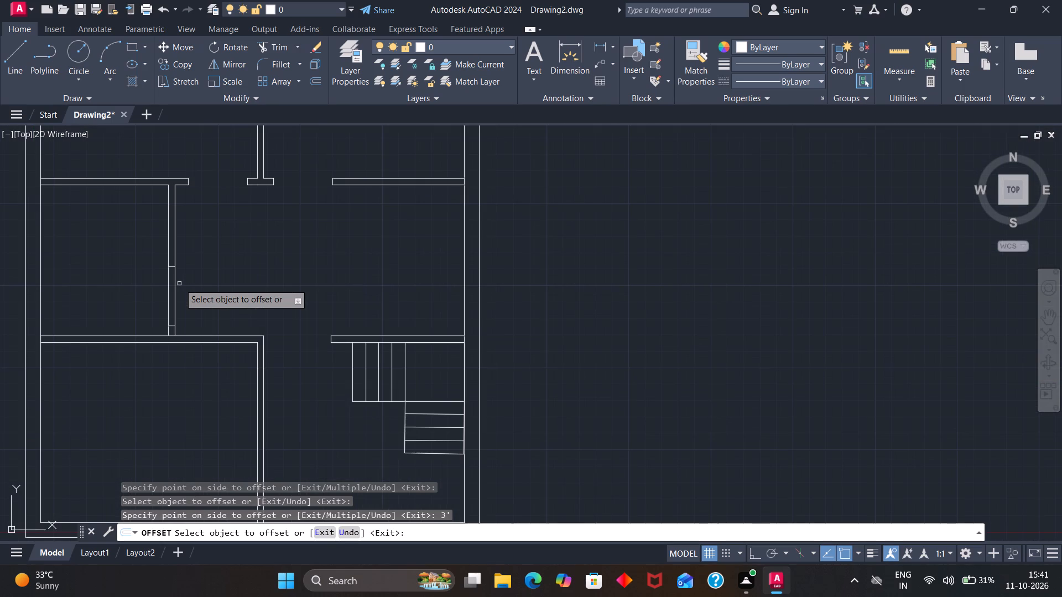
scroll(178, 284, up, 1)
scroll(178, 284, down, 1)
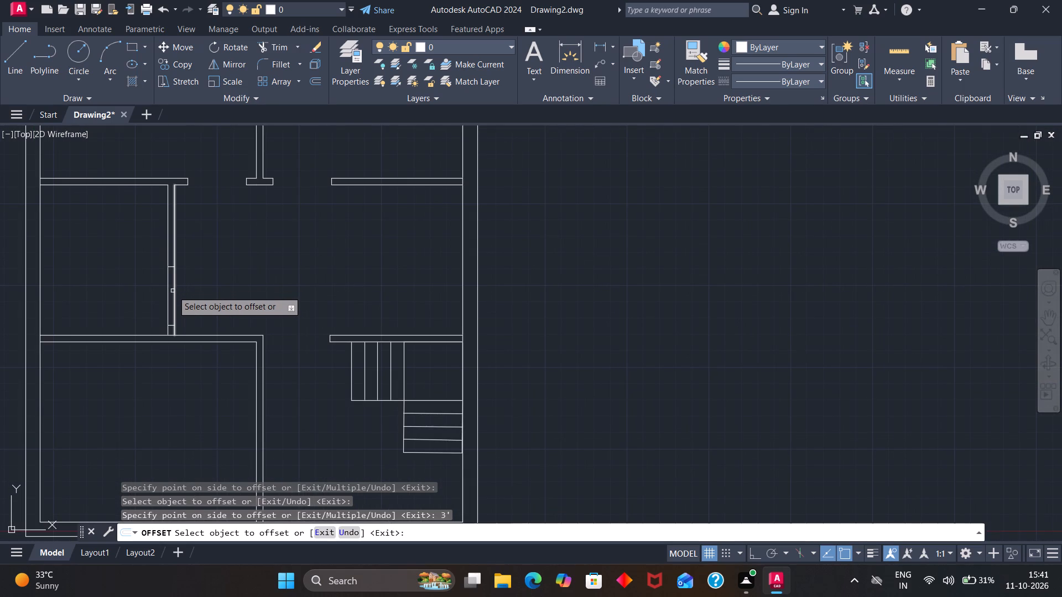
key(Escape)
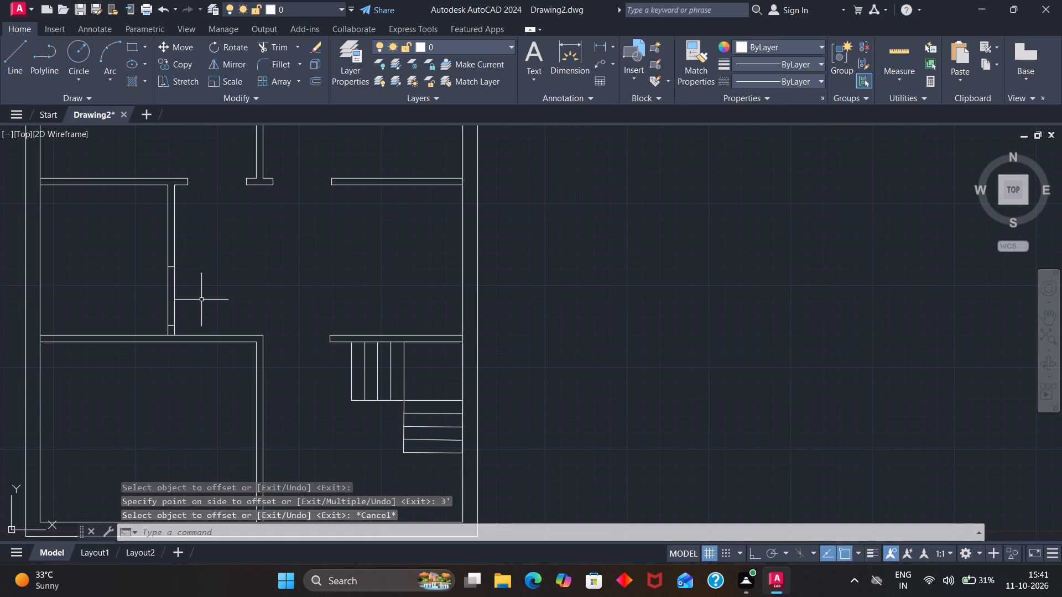
Offset the near jamb line 2'6" upward along the short middle vertical partition to mark the far jamb.
key(o)
key(Return)
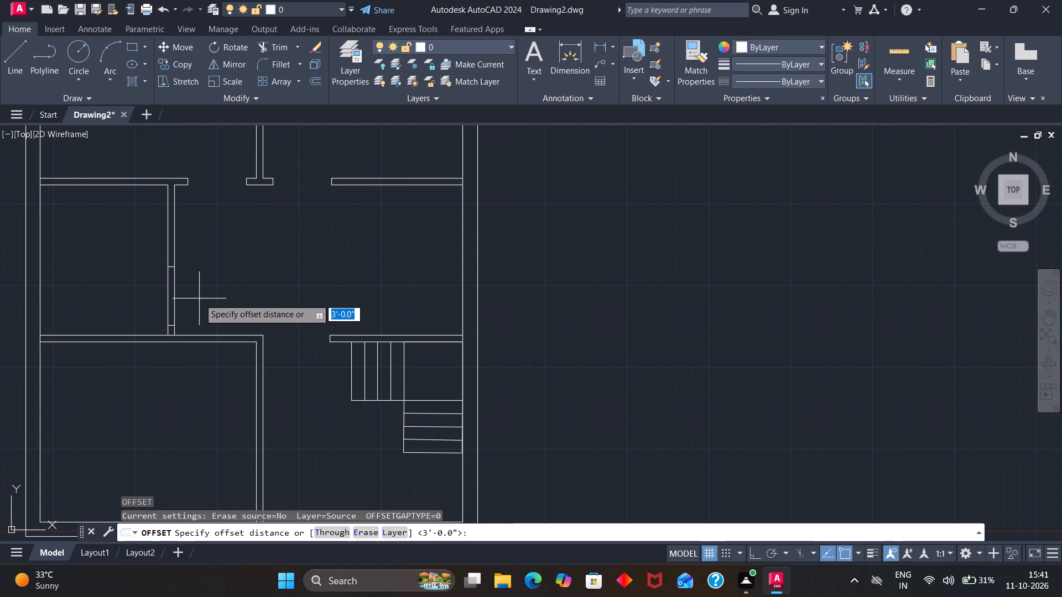
text(2'6)
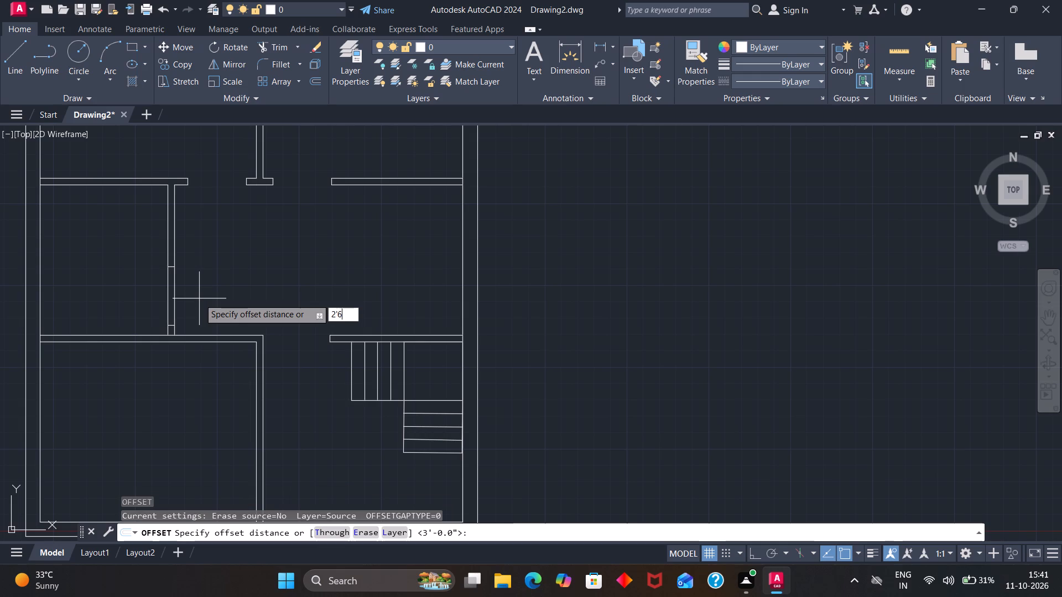
key(Return)
scroll(175, 325, up, 2)
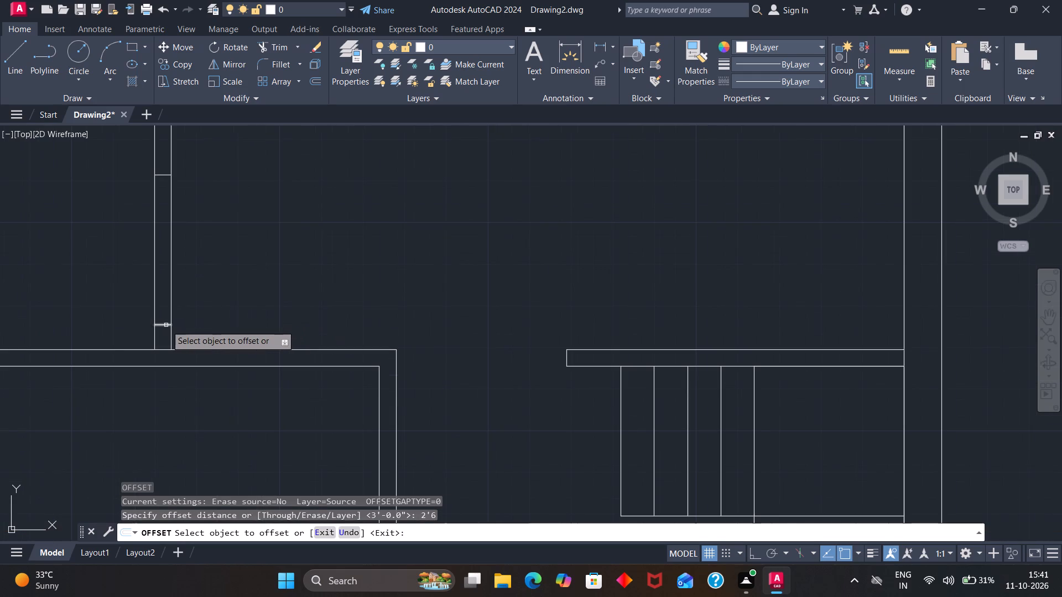
click(166, 325)
click(168, 300)
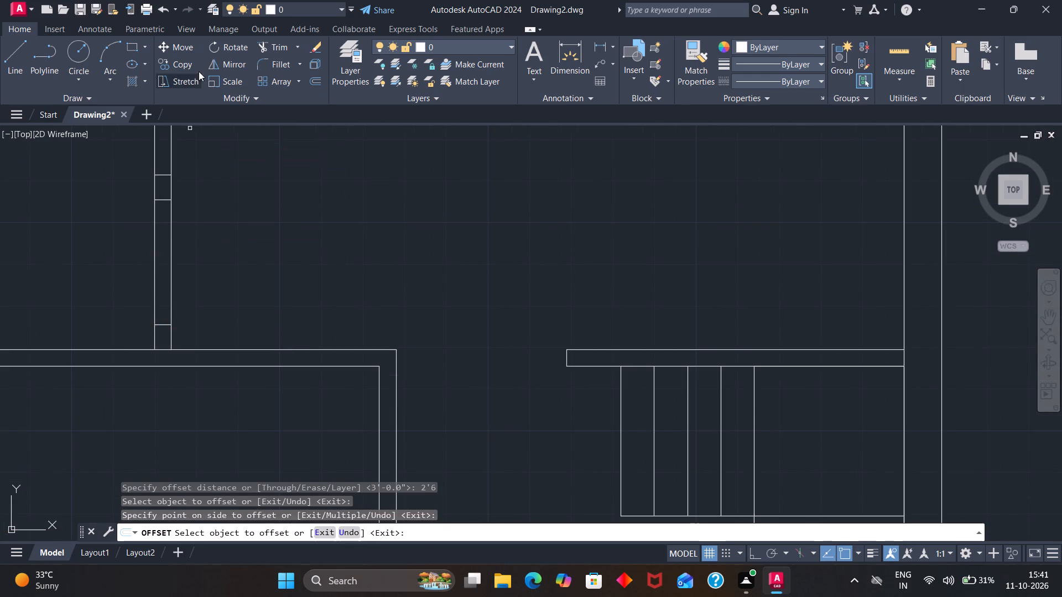
Trim the surplus 3' jamb line, the wall lines between the 2'6" jambs, and the short line at the partition's base.
click(266, 46)
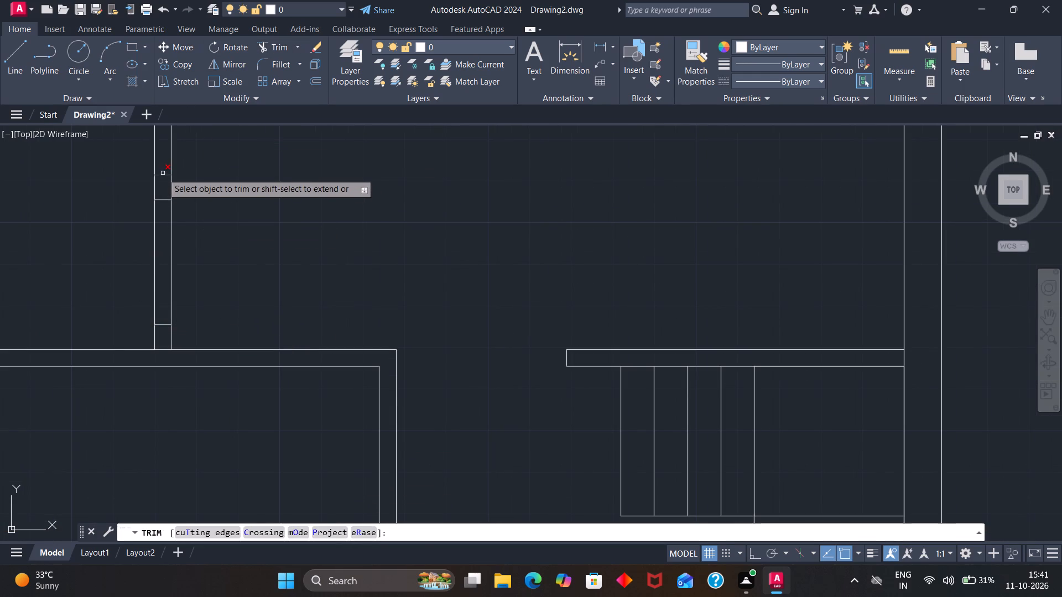
click(163, 173)
drag(217, 228, 102, 242)
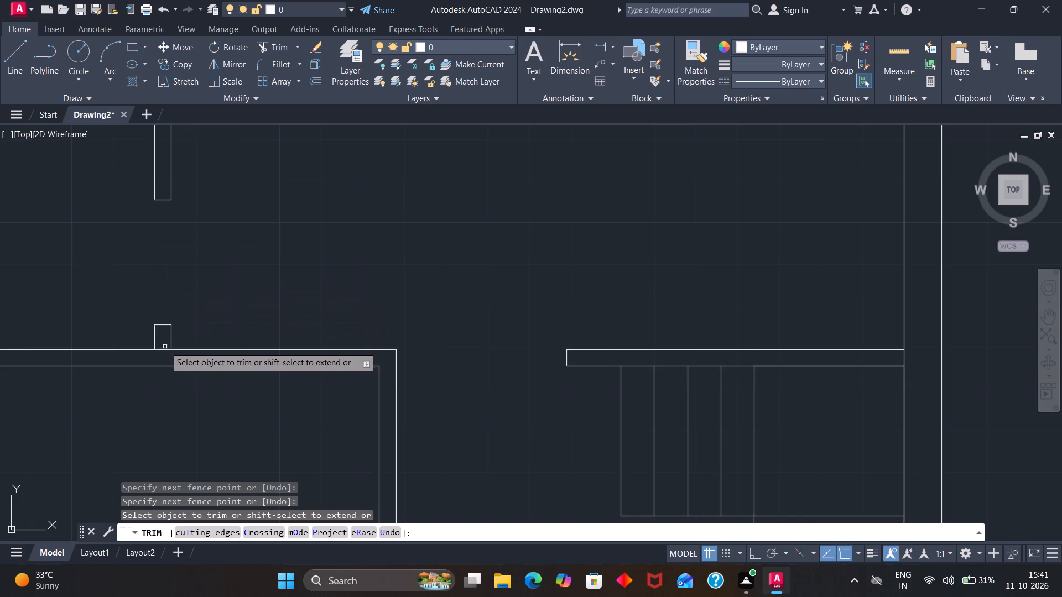
click(163, 348)
scroll(244, 323, down, 1)
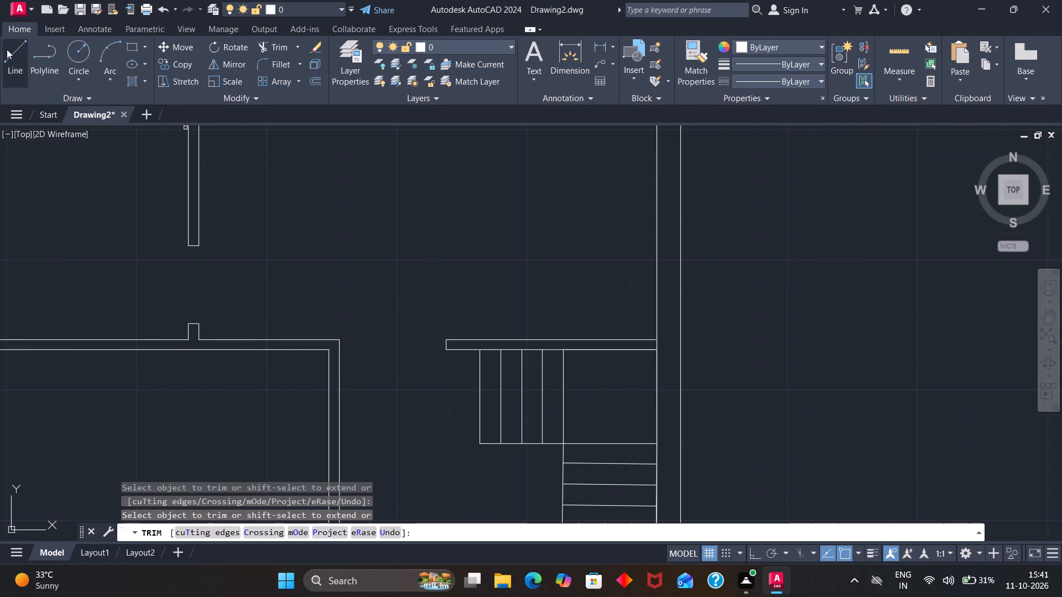
Draw a short line across the lower horizontal partition at its corner with the lower vertical partition, and offset it 6" left as the near jamb.
click(6, 50)
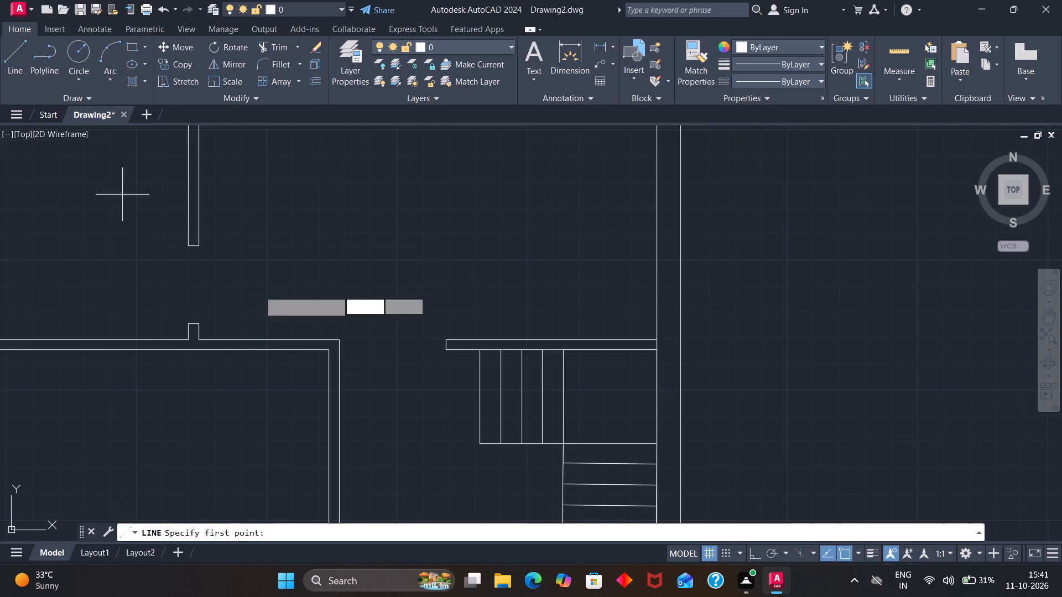
click(327, 354)
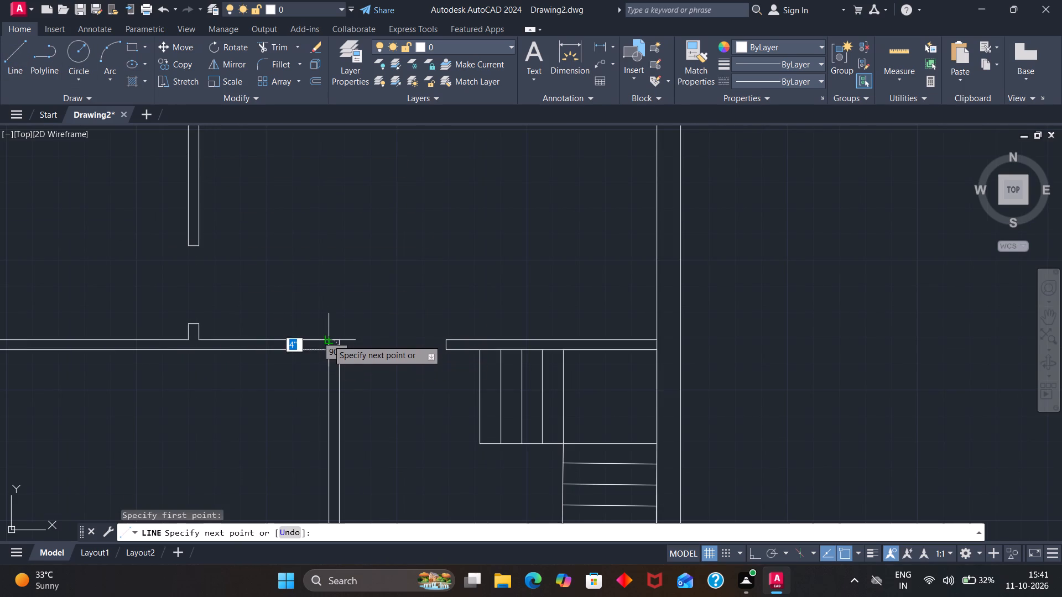
click(327, 339)
key(Escape)
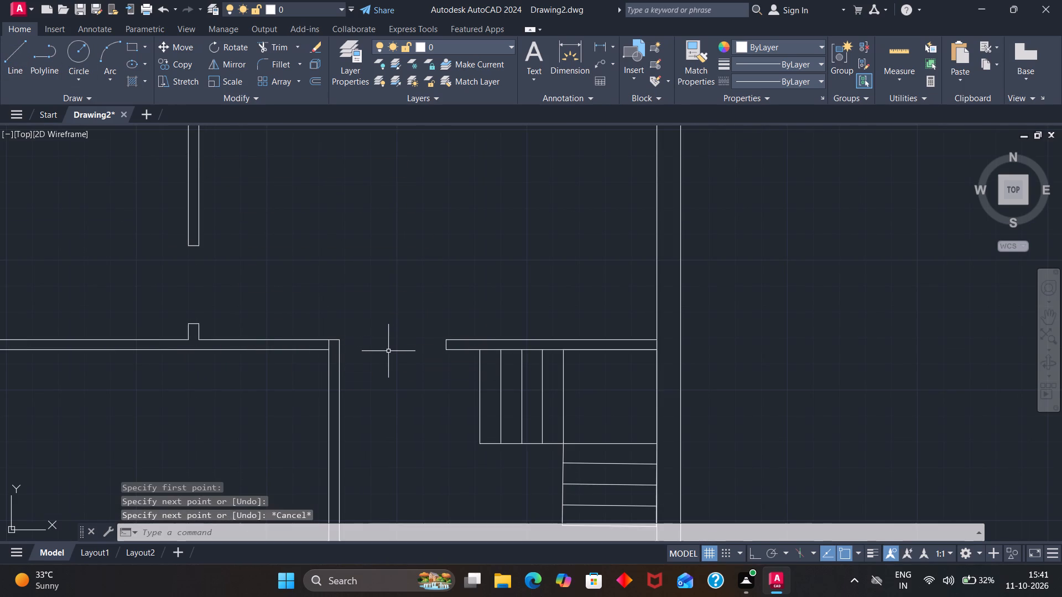
key(o)
key(Return)
key(6)
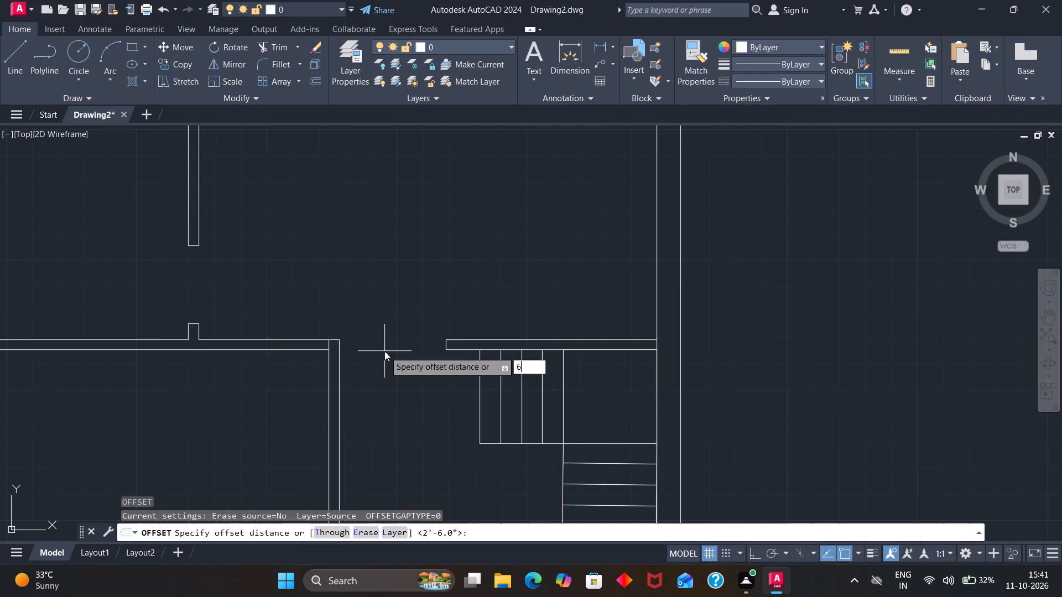
key(Return)
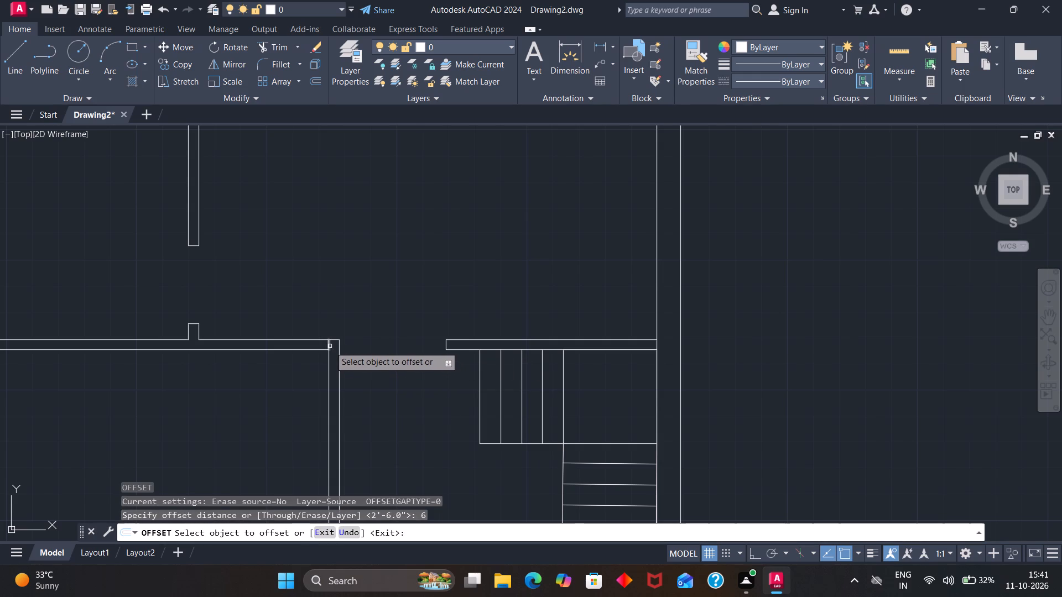
click(330, 346)
click(314, 346)
Offset the new near jamb line 3' left along the lower horizontal partition to mark the far jamb.
click(314, 345)
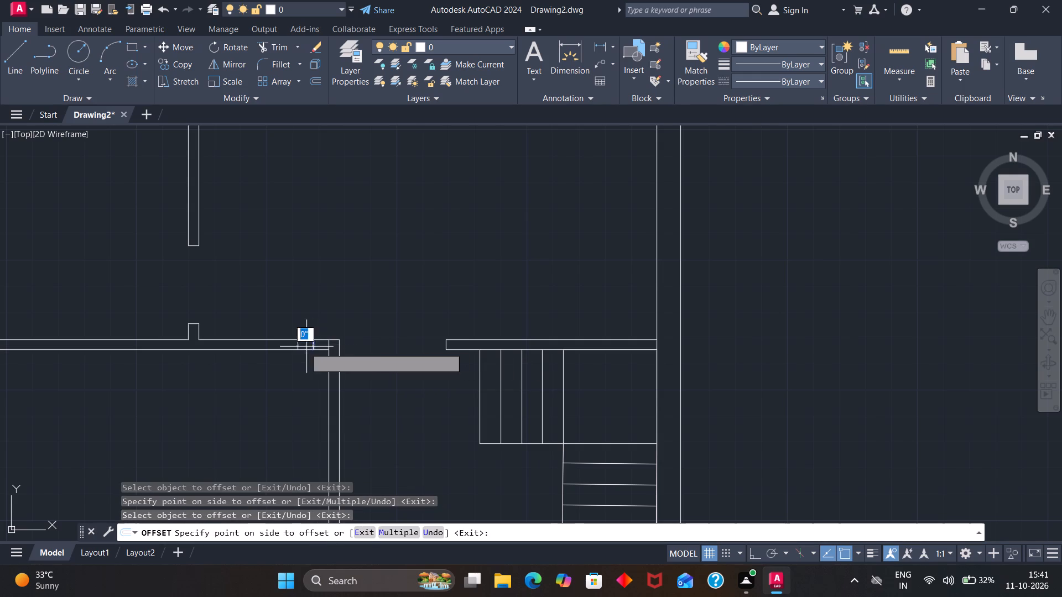
text(3')
key(Return)
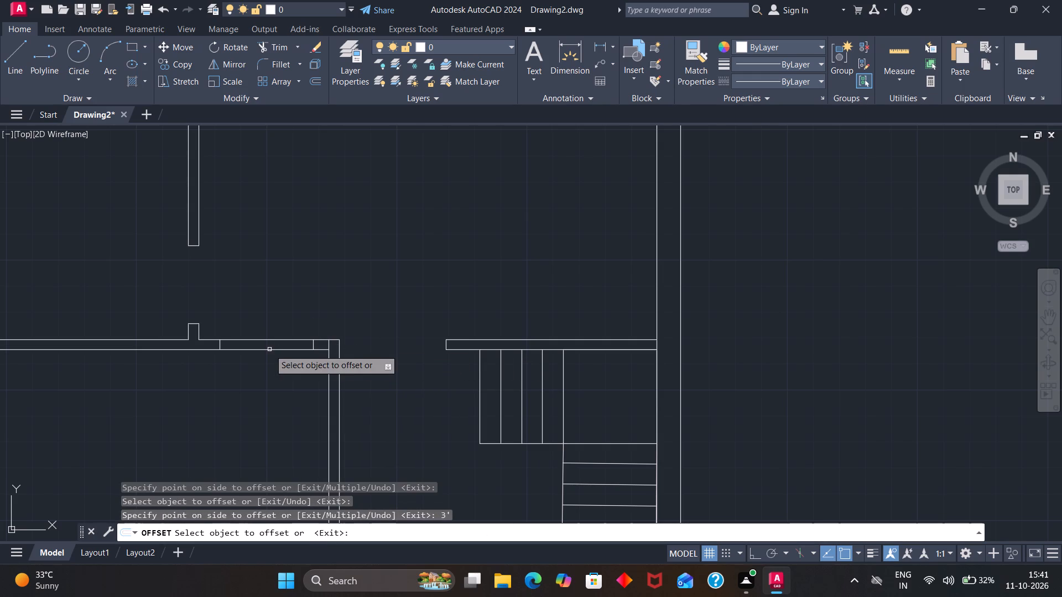
Cut the 3' door opening in the lower horizontal partition and trim the leftover short line at the partition corner.
click(282, 48)
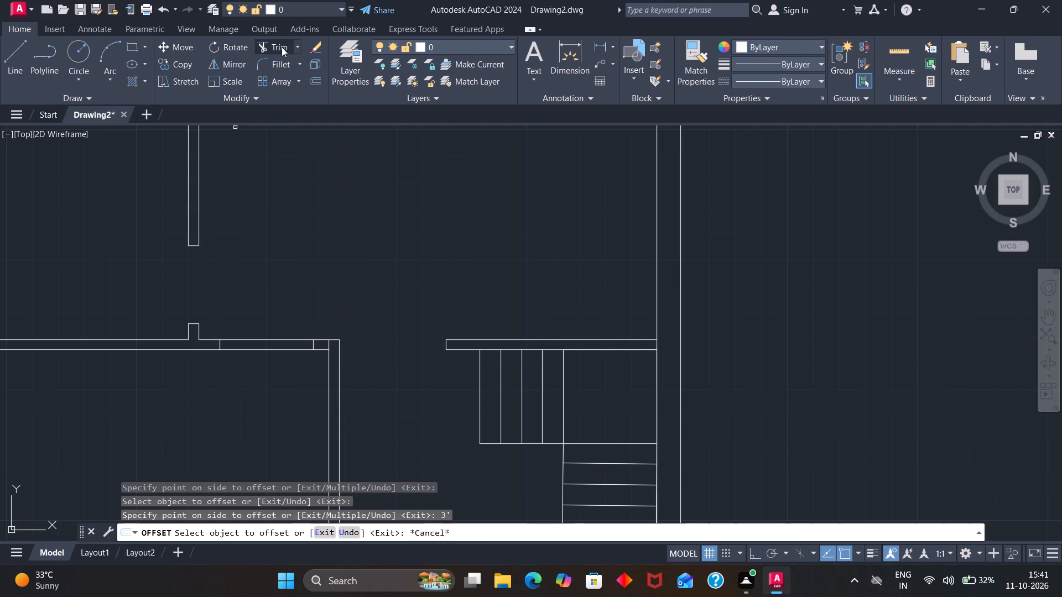
drag(273, 254, 238, 449)
scroll(332, 341, up, 3)
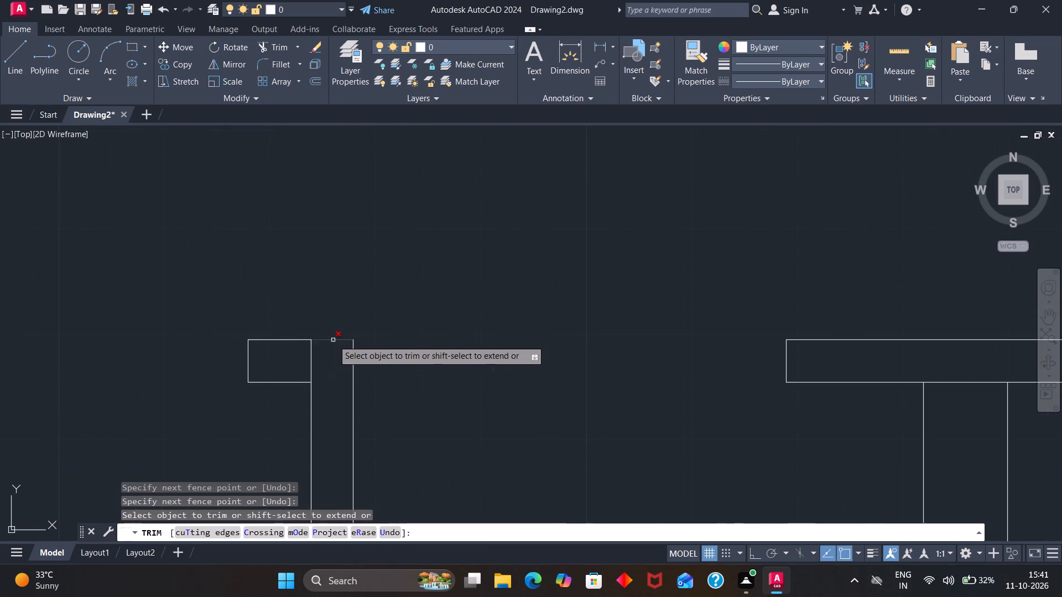
drag(321, 359, 291, 359)
scroll(297, 354, down, 5)
scroll(326, 286, down, 2)
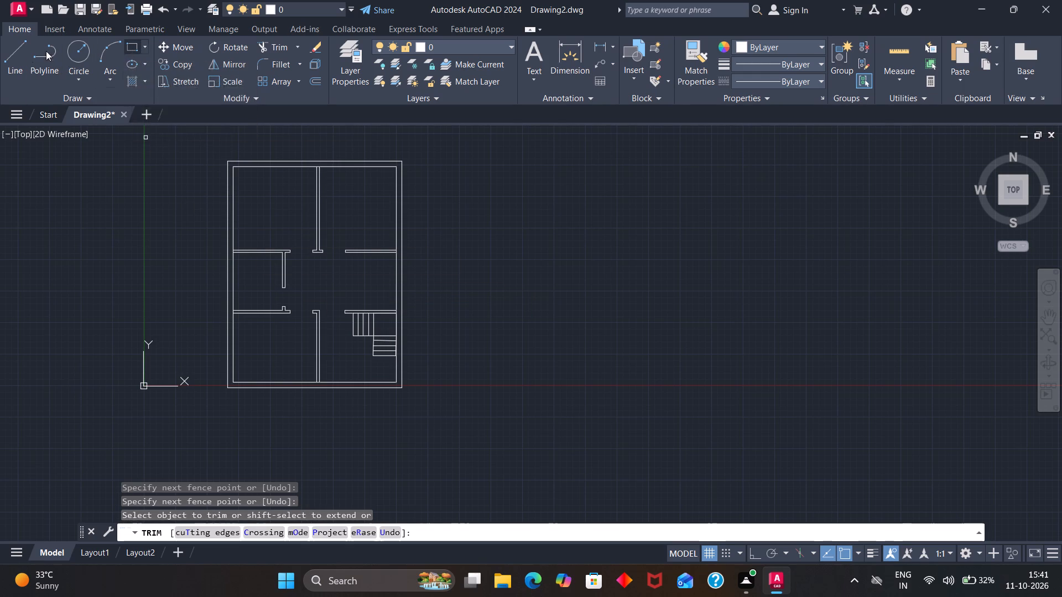
Draw a jamb line across the bottom outer wall at the lower vertical partition's right face, and offset it 3' right.
click(16, 54)
scroll(321, 409, up, 3)
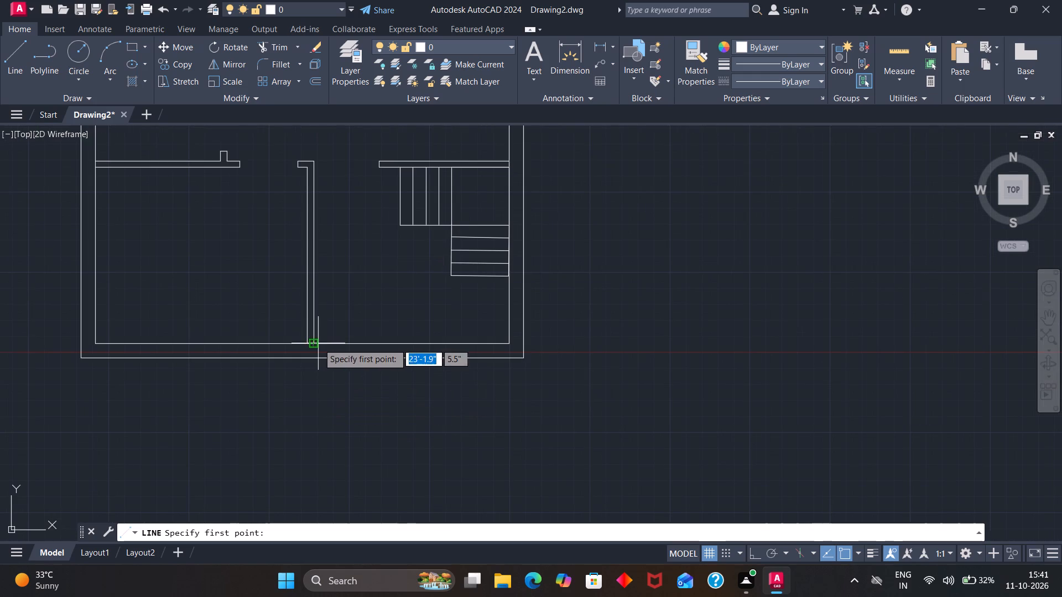
click(315, 343)
click(315, 358)
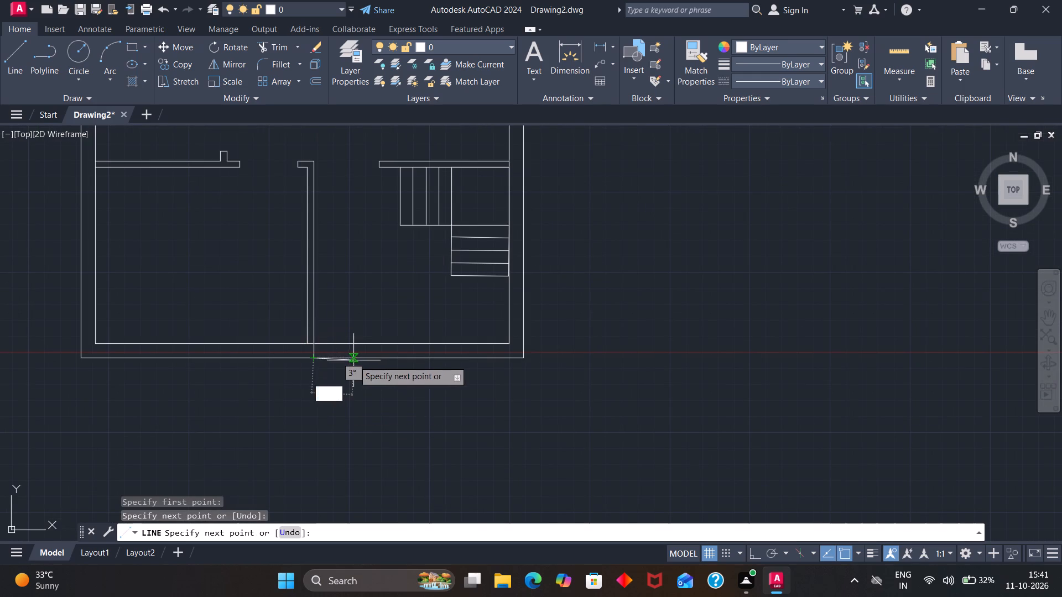
key(Escape)
key(o)
key(Return)
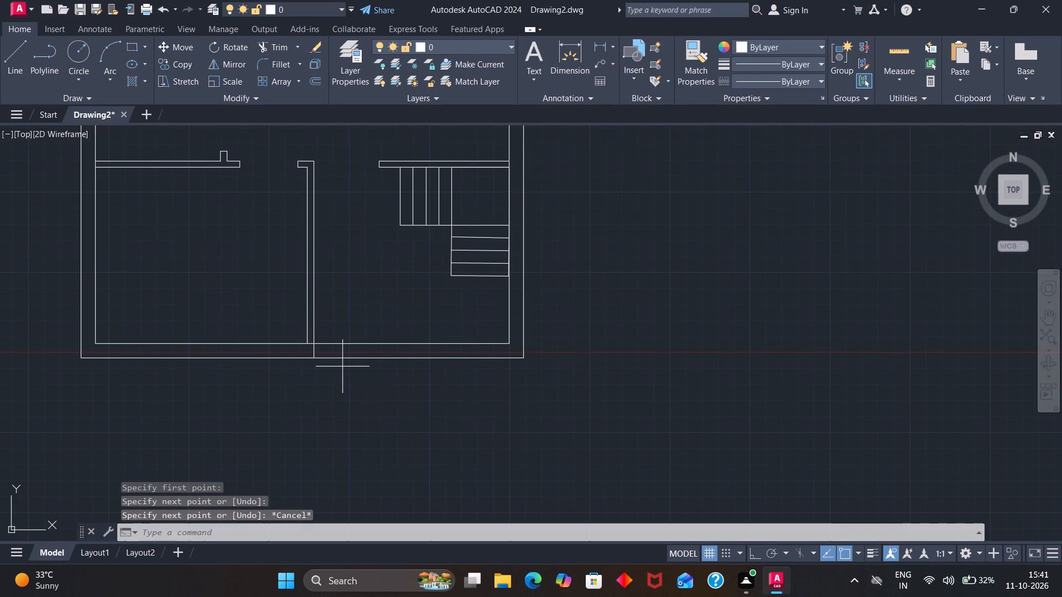
key(3)
key(apostrophe)
key(Return)
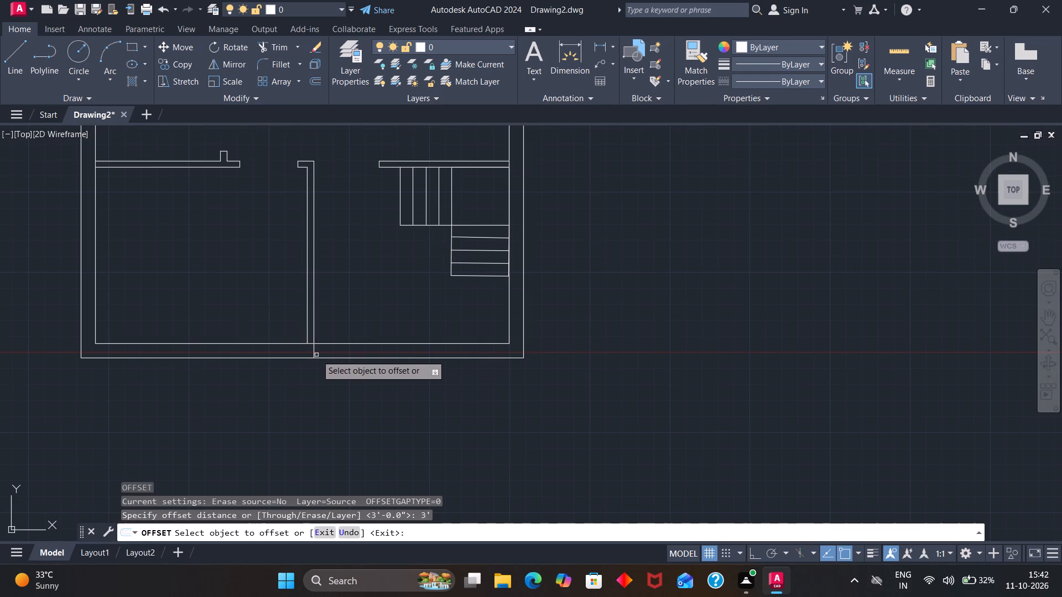
click(315, 353)
click(368, 351)
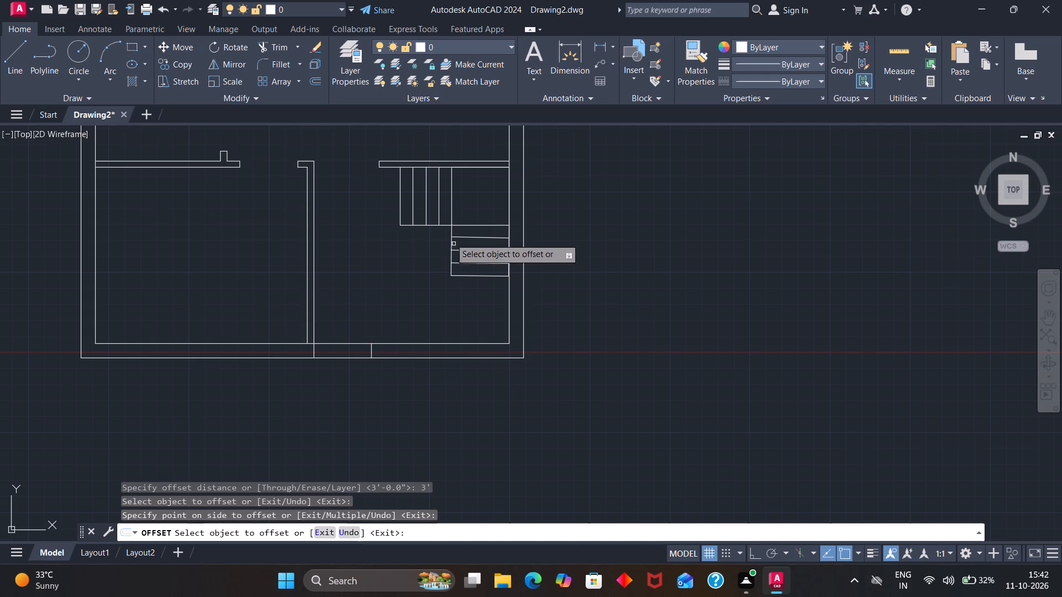
Trim the bottom outer wall lines between the two jambs to cut the 3' entrance opening.
click(280, 46)
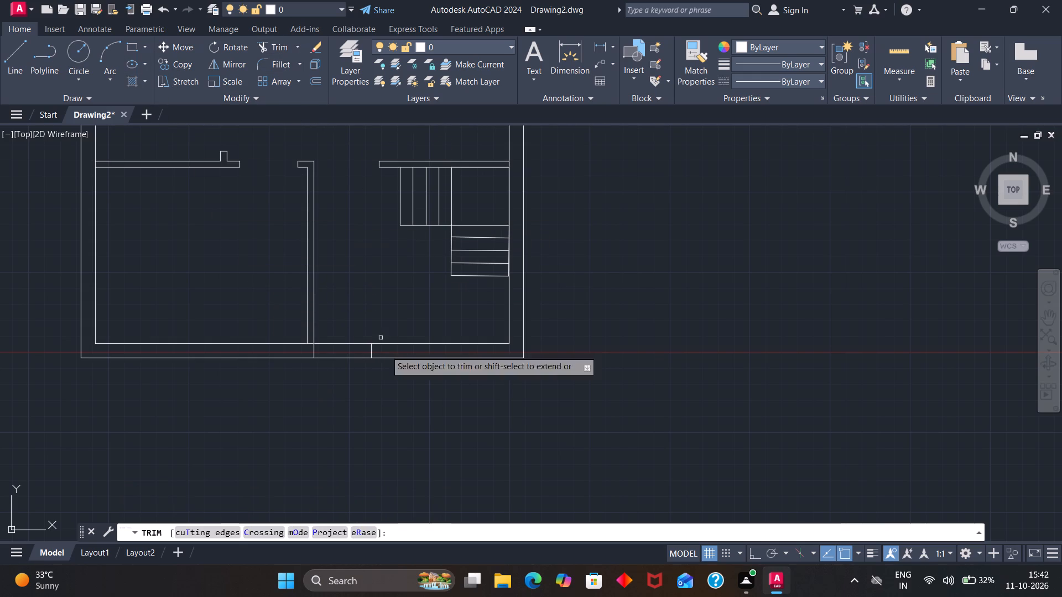
drag(329, 316, 332, 425)
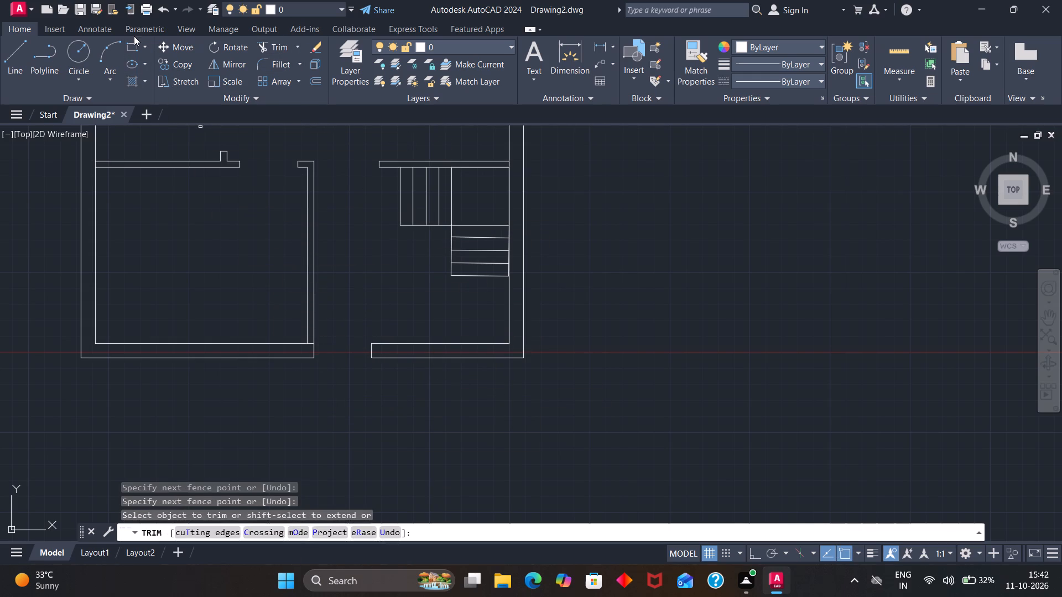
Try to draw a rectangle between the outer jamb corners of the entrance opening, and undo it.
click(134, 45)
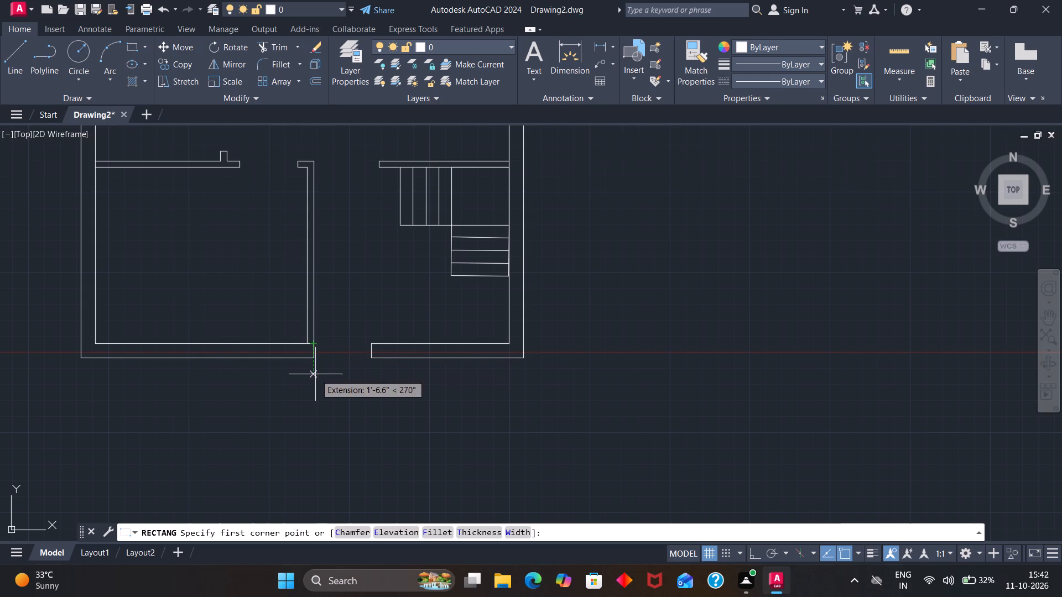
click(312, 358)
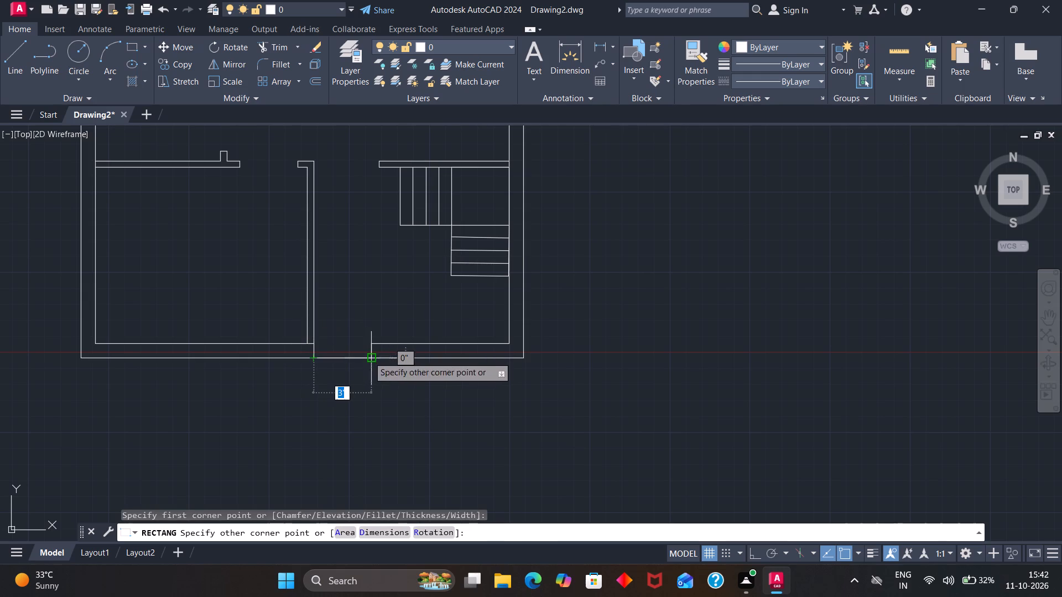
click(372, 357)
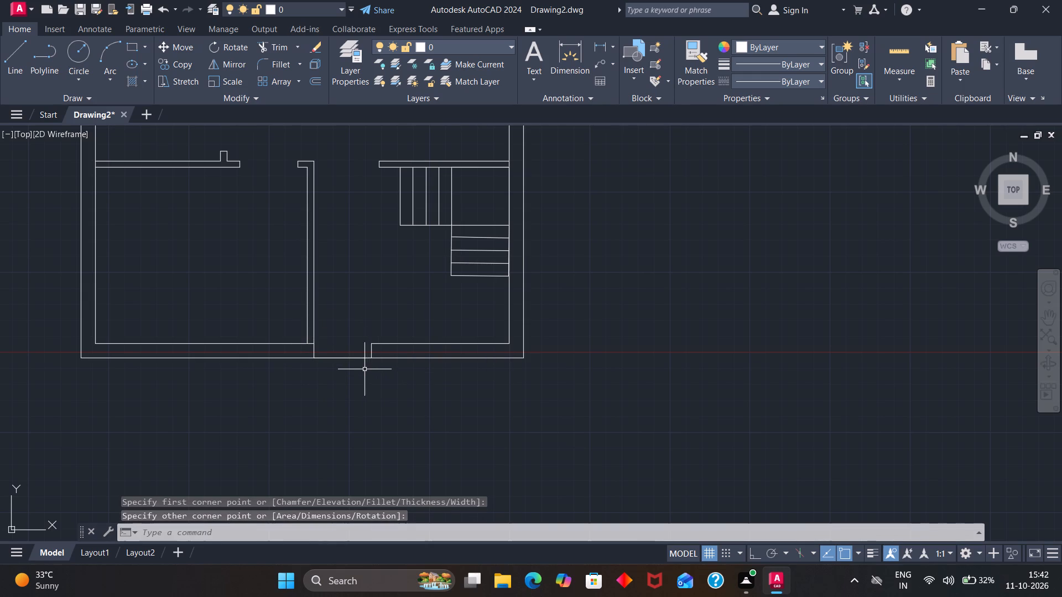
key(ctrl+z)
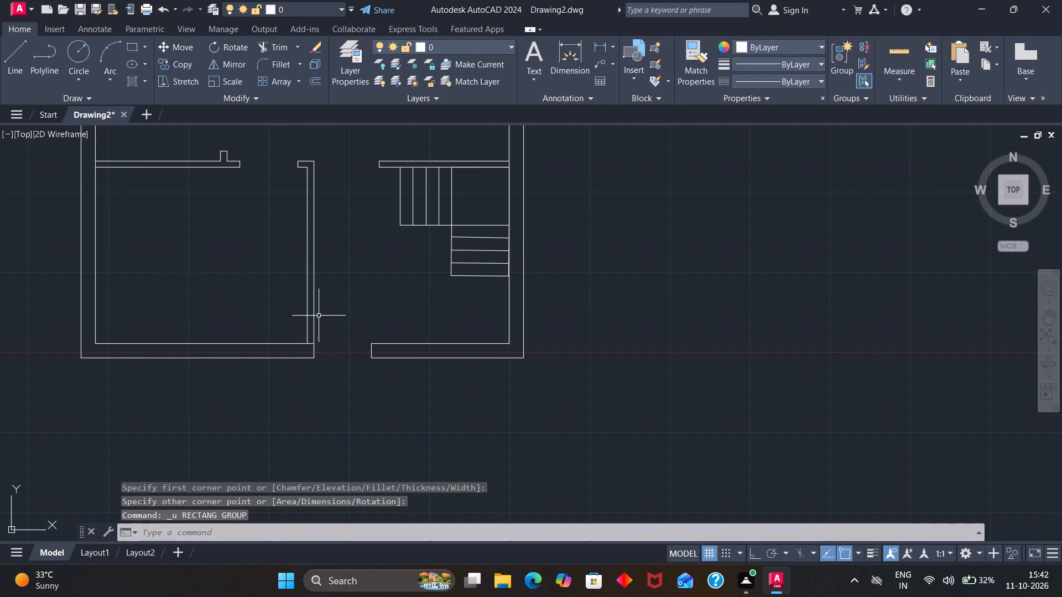
Draw a 3' by 3' rectangle starting from the outer corner of the entrance opening's left jamb.
click(129, 51)
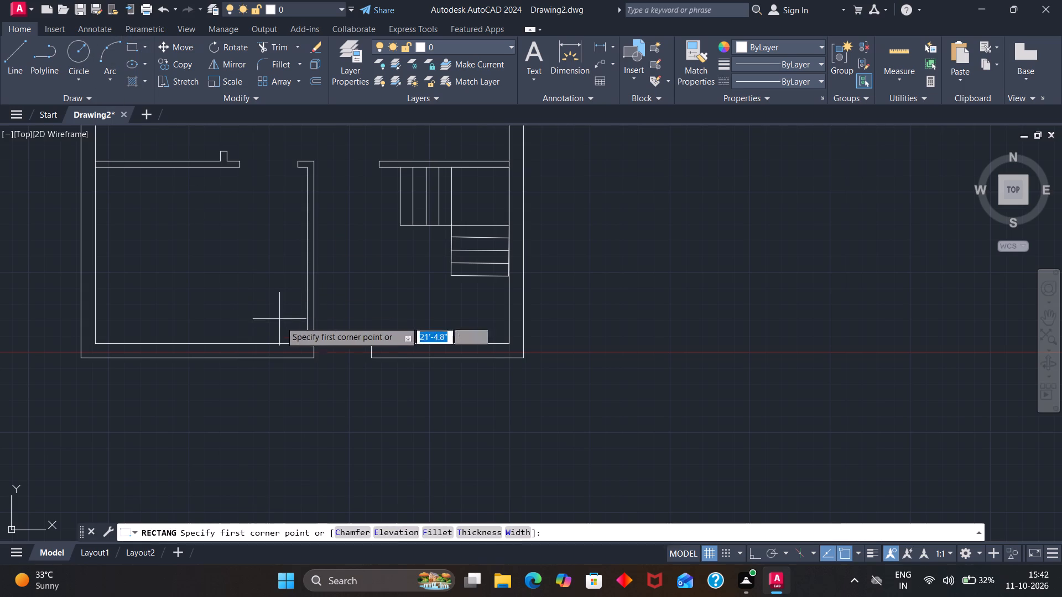
click(316, 355)
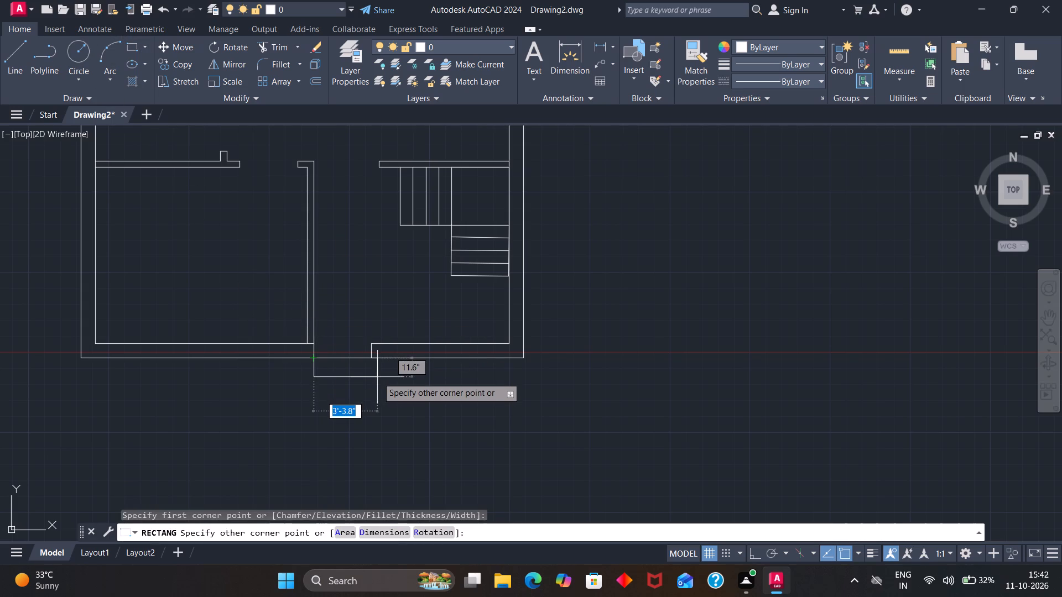
key(3)
text(',3)
key(apostrophe)
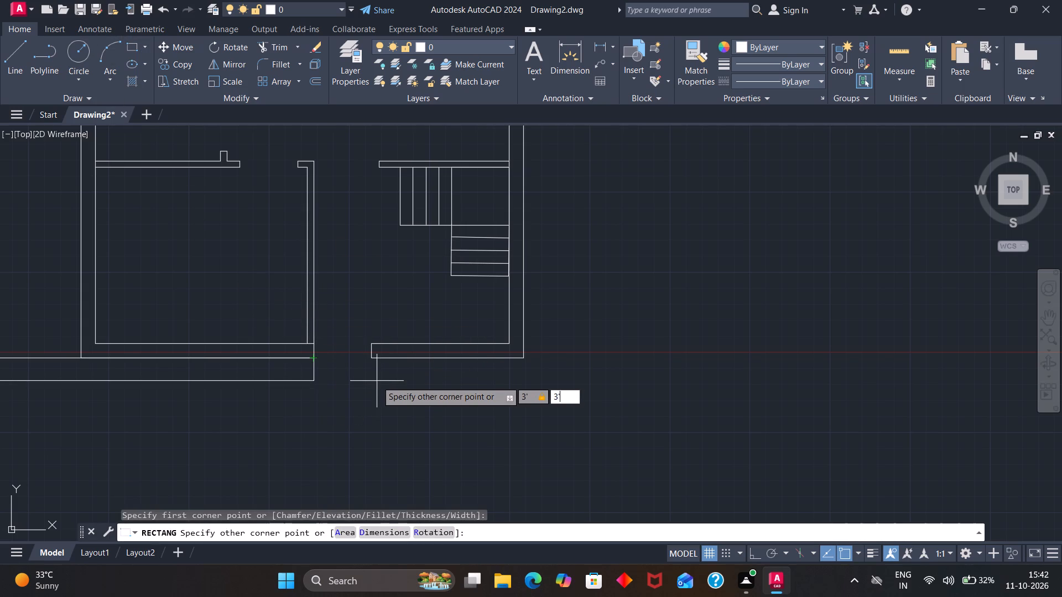
key(Return)
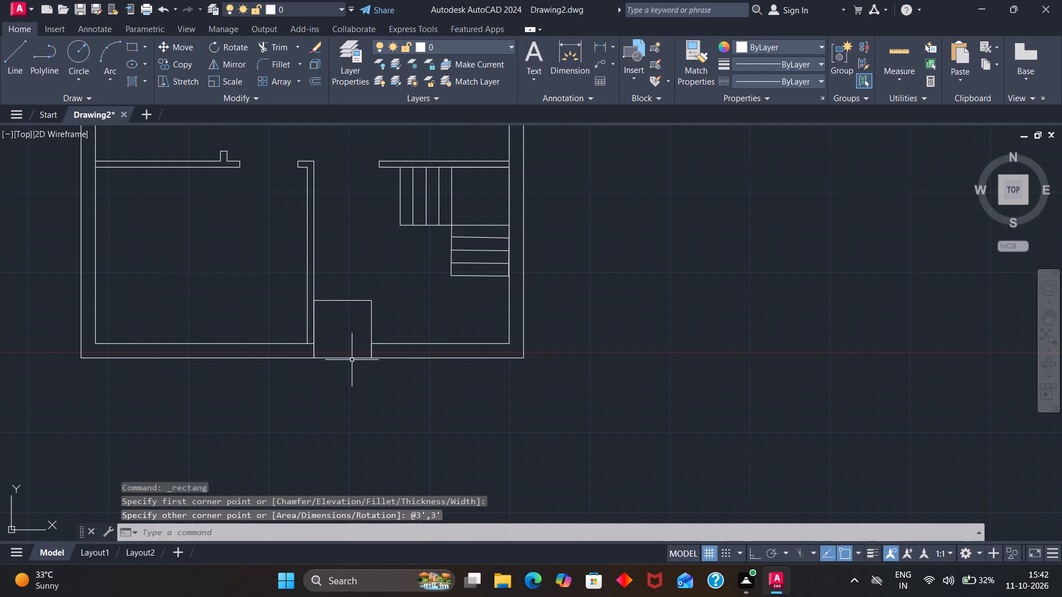
Move the 3' square down so its top edge lies on the outer wall face at the entrance opening.
click(372, 301)
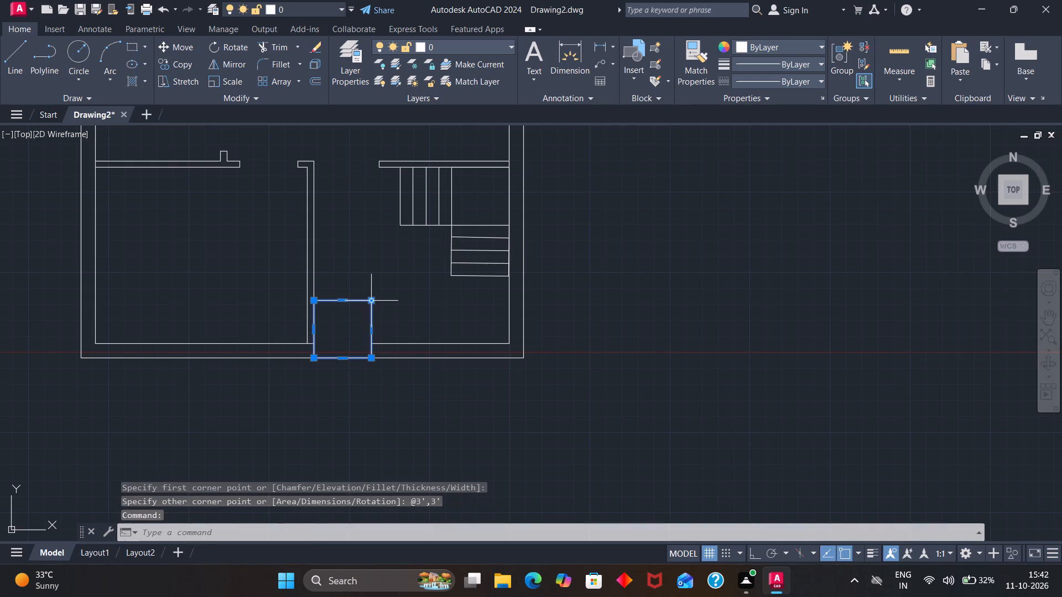
key(m)
key(Return)
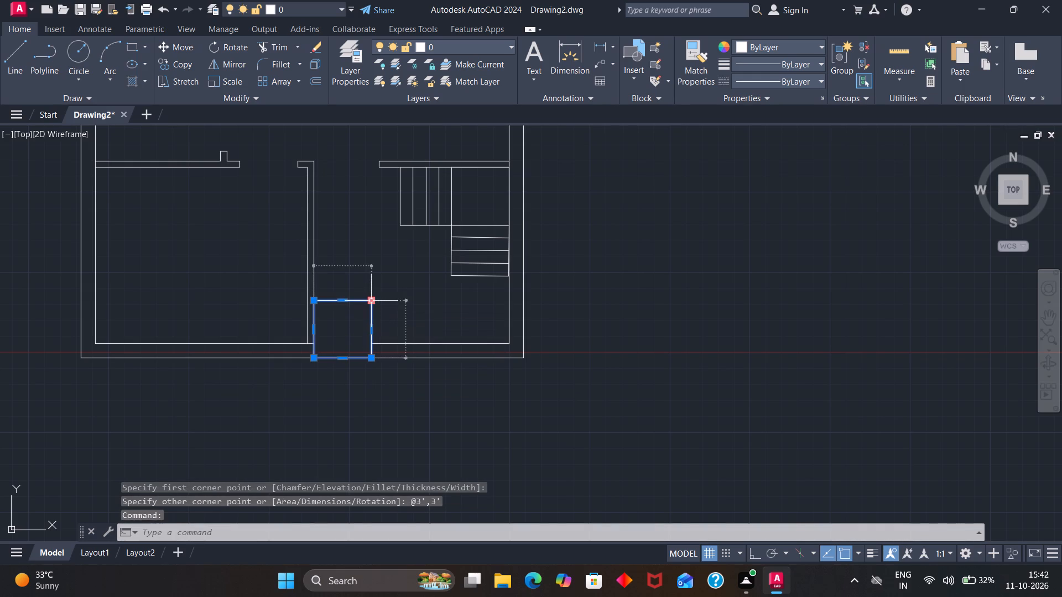
click(372, 299)
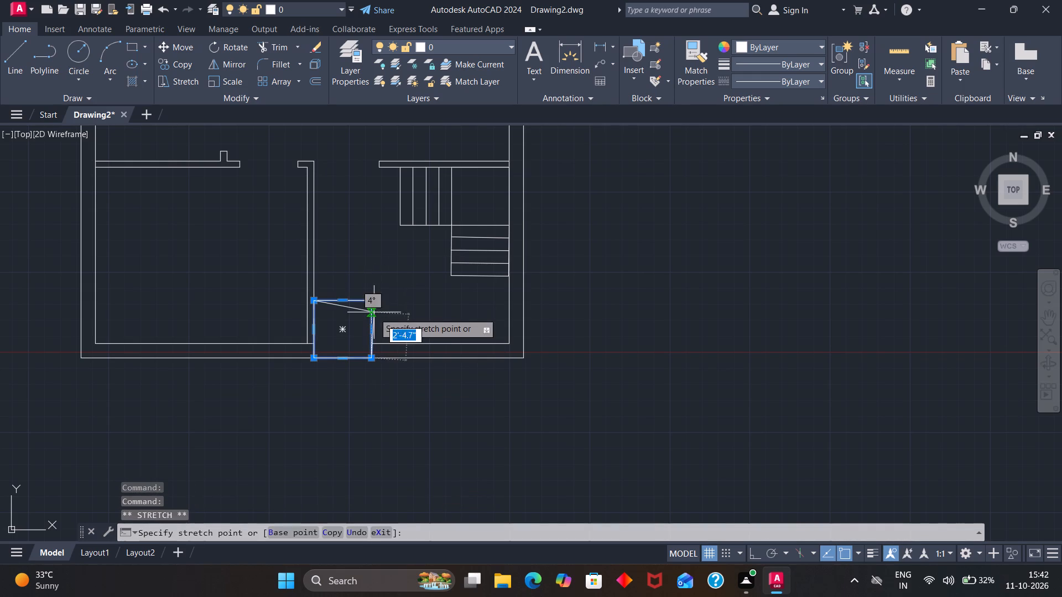
key(Escape)
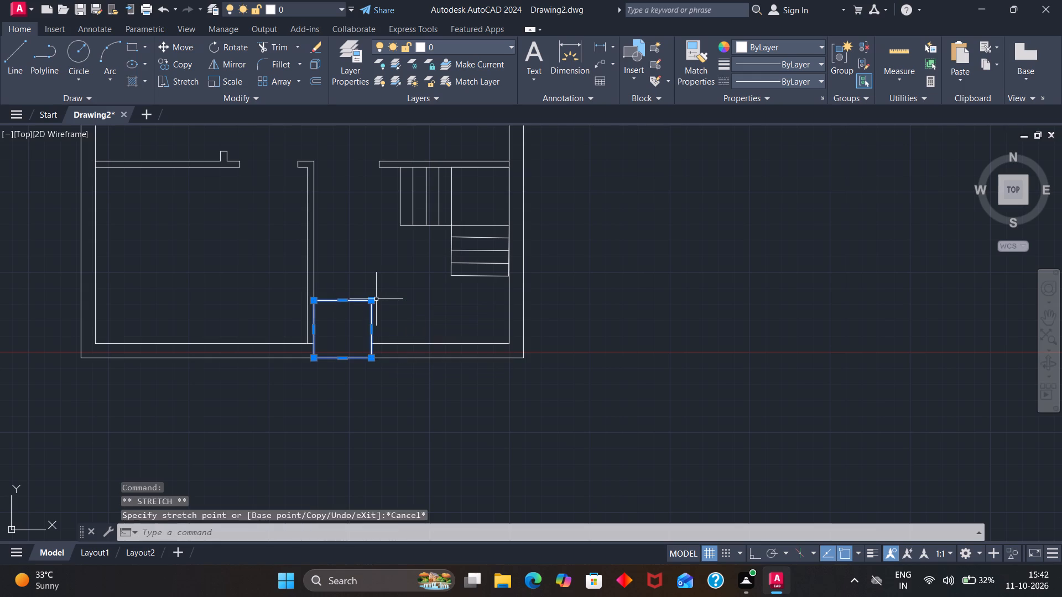
key(m)
key(Return)
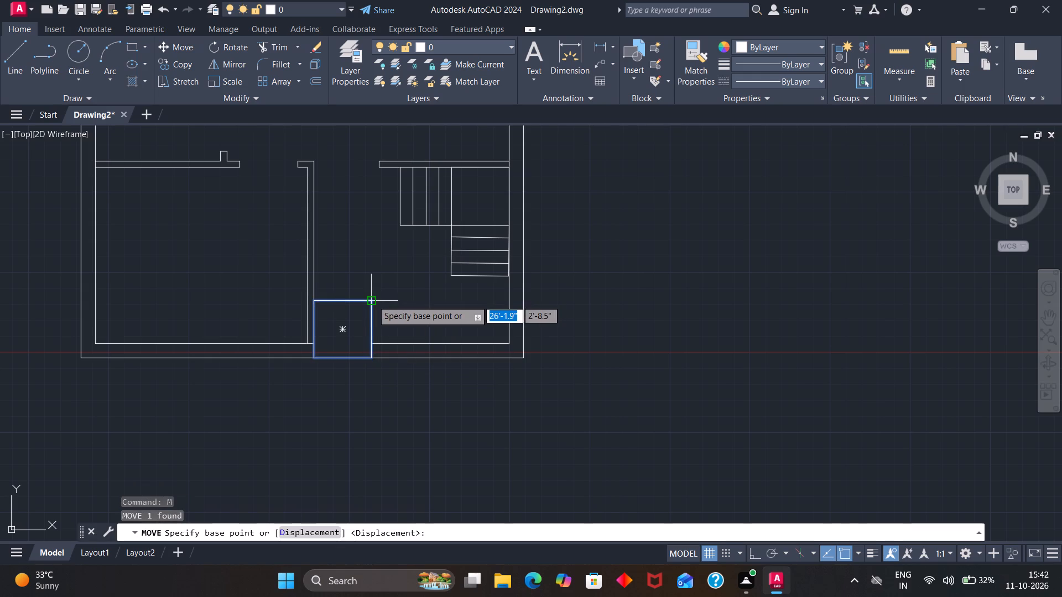
click(371, 300)
click(369, 357)
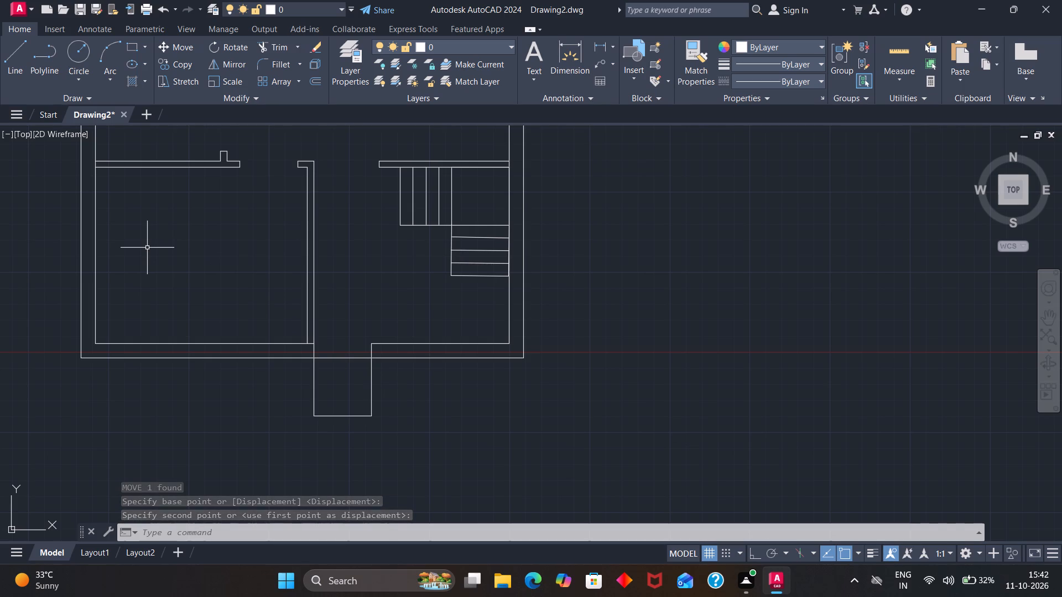
Draw a horizontal line across the entrance square between the midpoints of its two vertical sides.
click(13, 53)
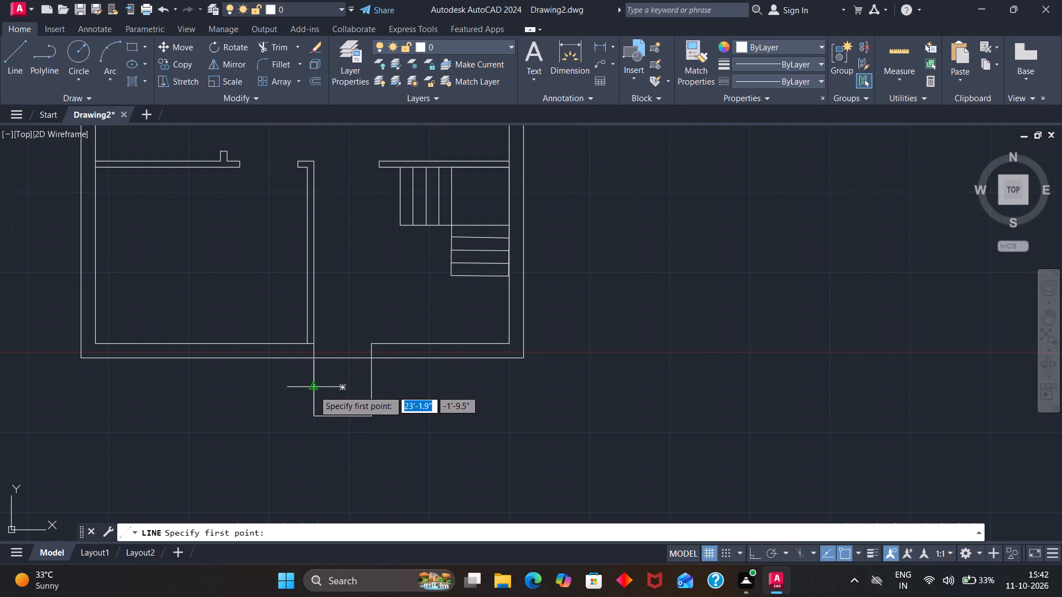
click(314, 390)
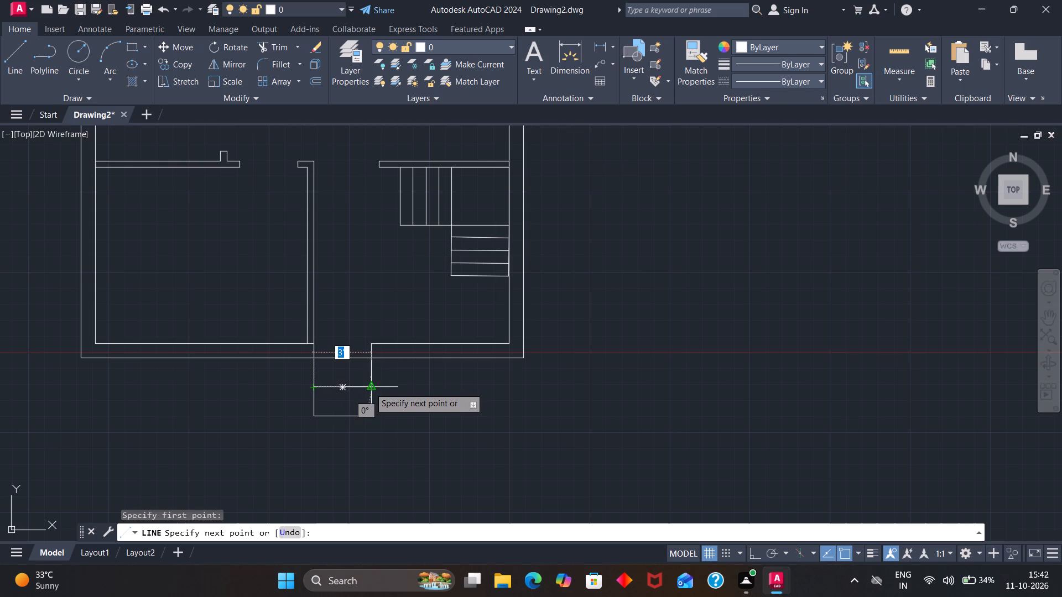
click(369, 387)
key(Escape)
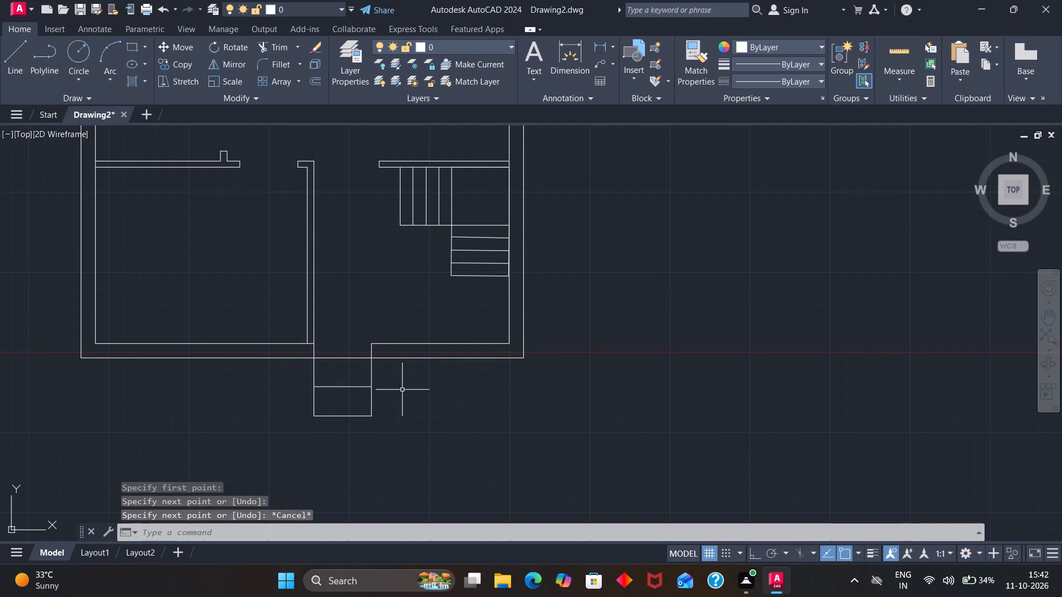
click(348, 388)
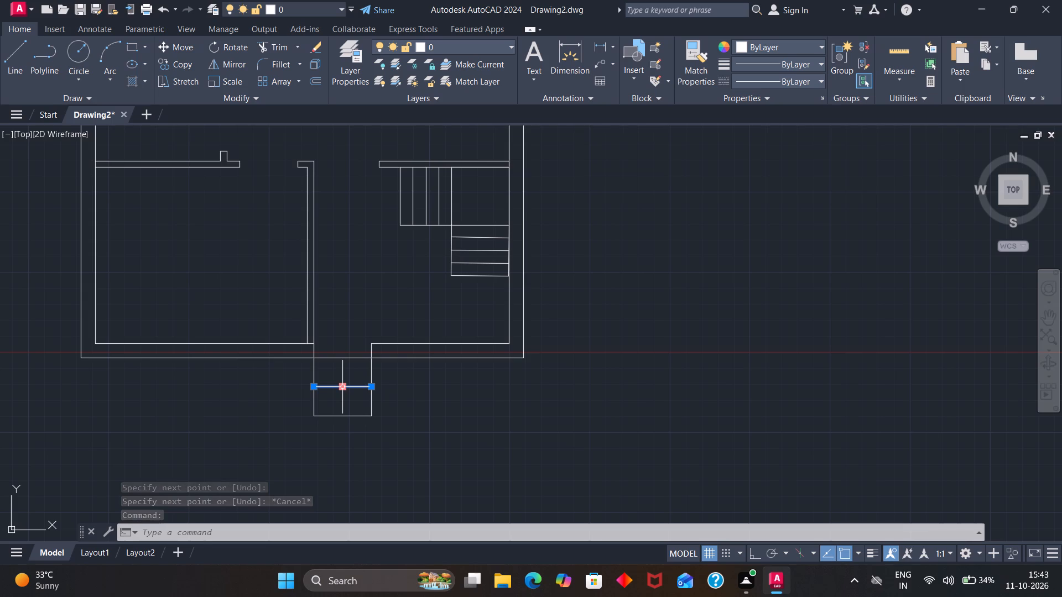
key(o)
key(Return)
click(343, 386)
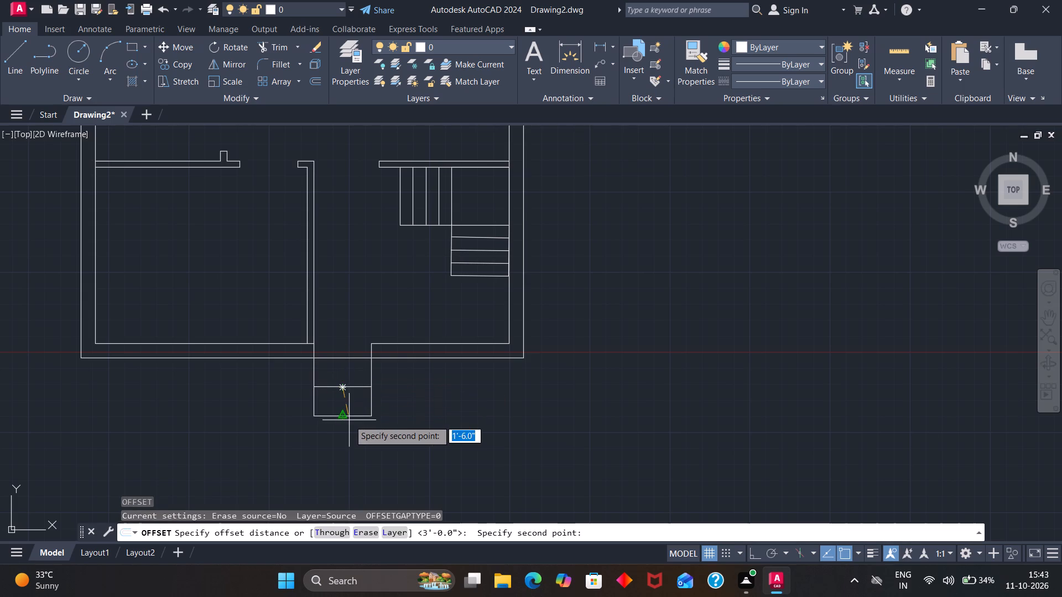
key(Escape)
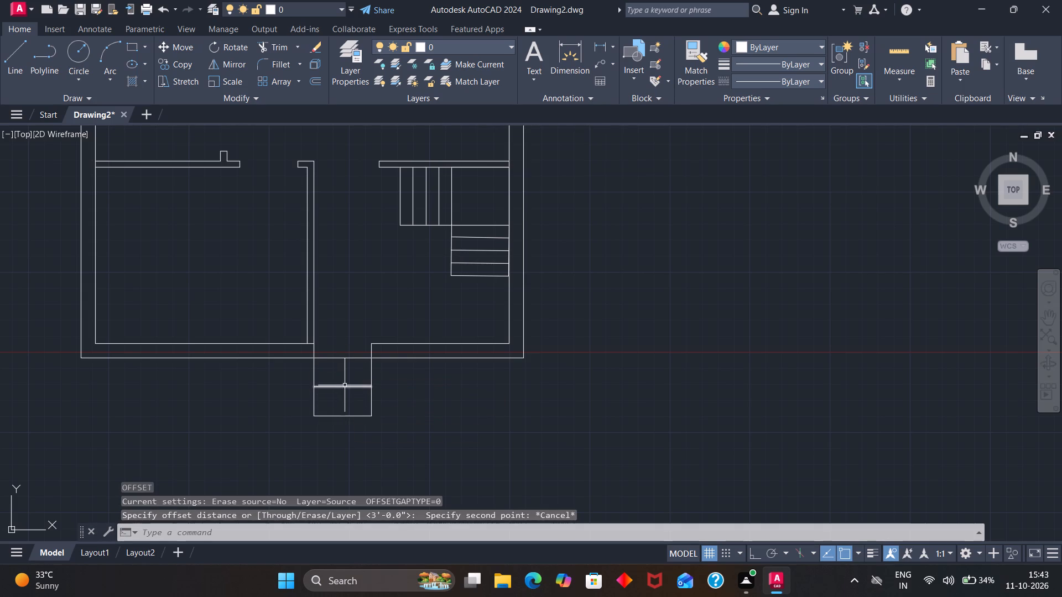
Copy the entrance square's middle line up to about halfway between it and the outer wall face as a step line.
click(343, 388)
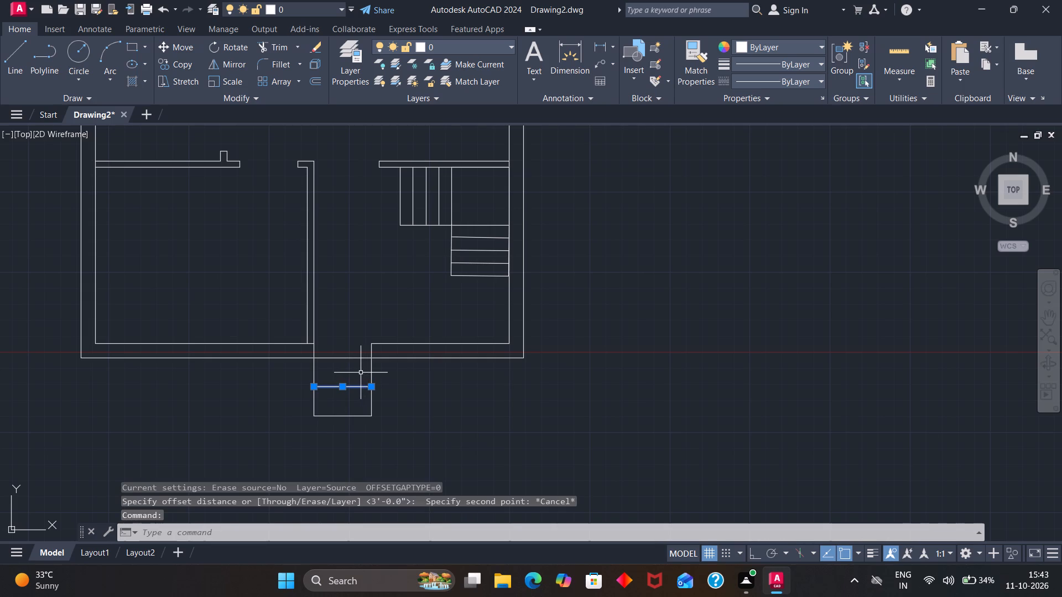
key(c)
key(o)
key(Return)
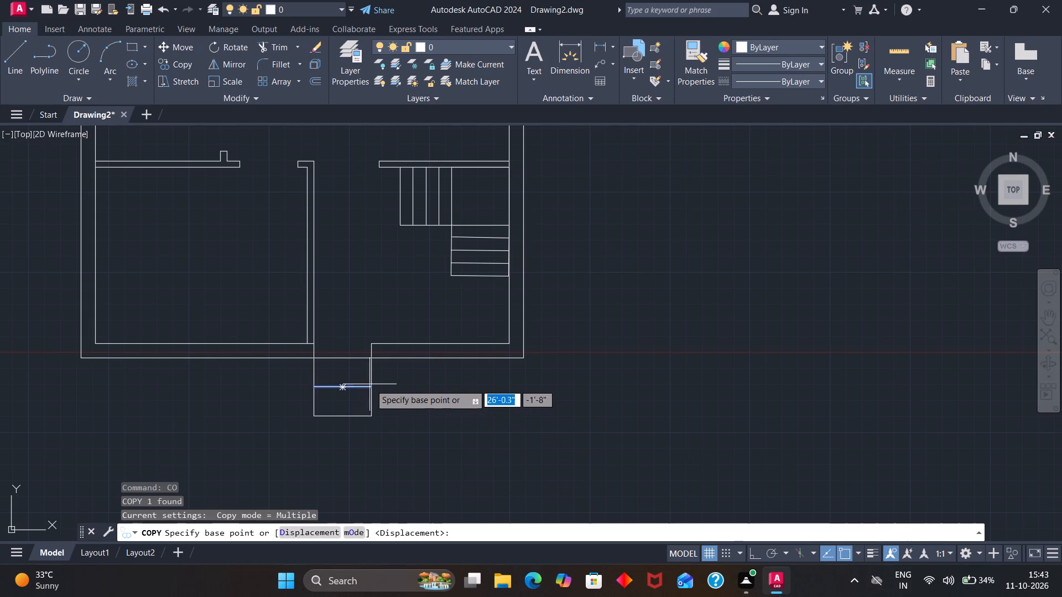
click(371, 385)
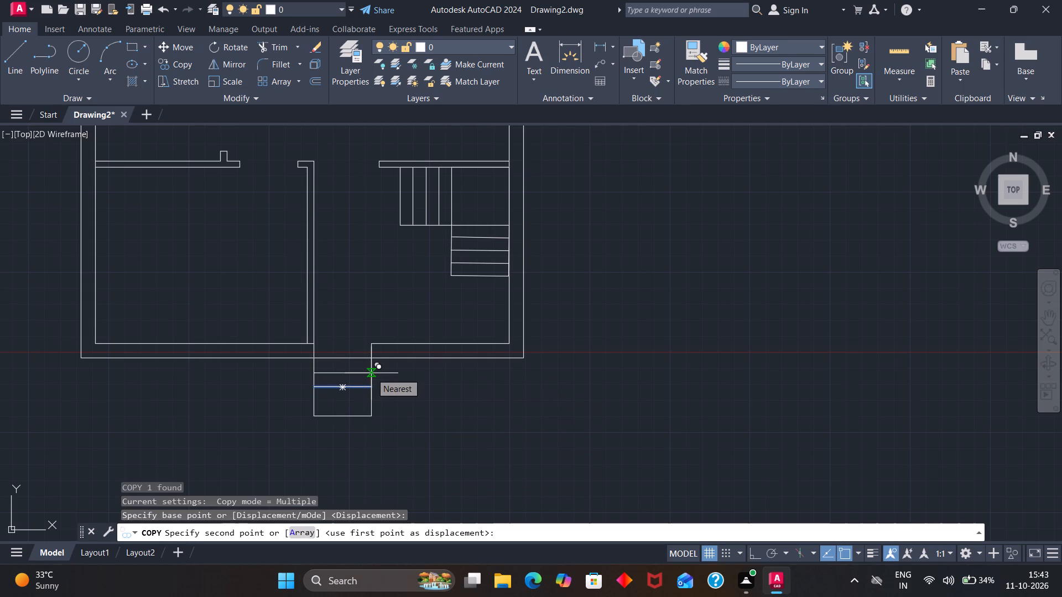
click(371, 373)
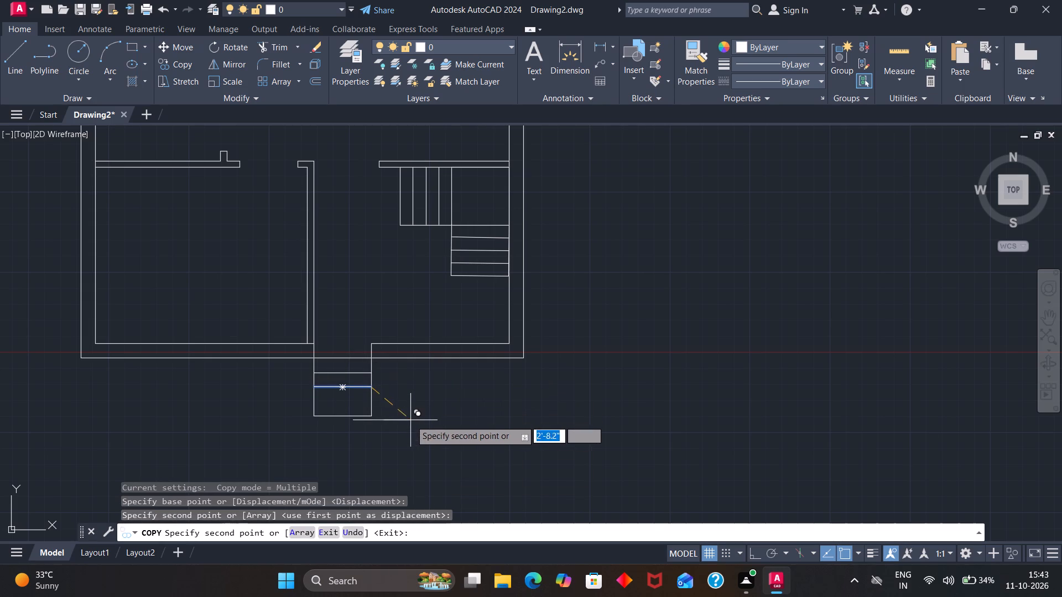
key(Escape)
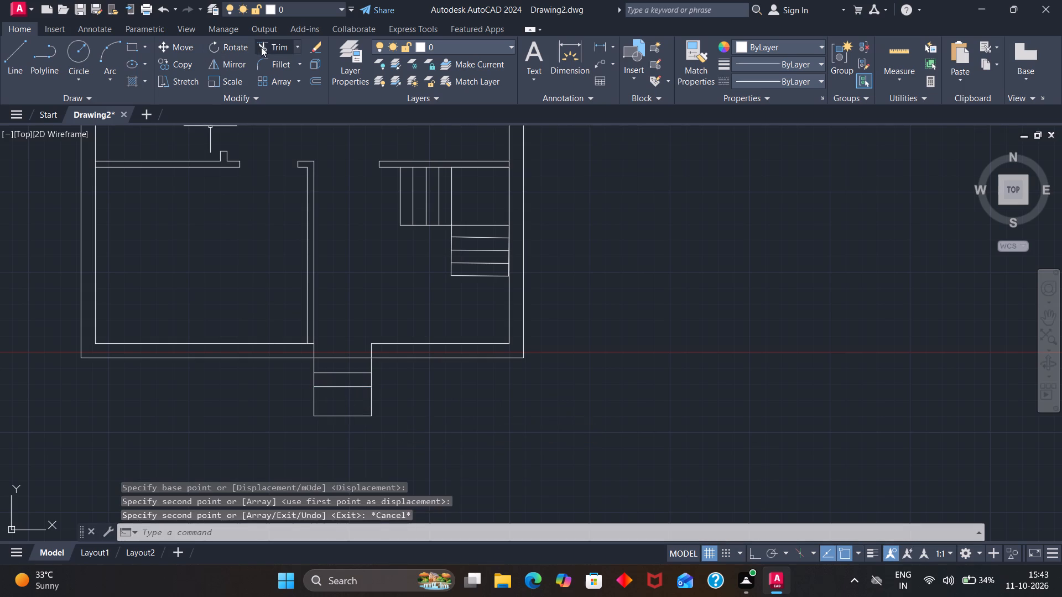
Trim the entrance square's sides below the middle line and remove its leftover bottom edge.
click(261, 46)
drag(277, 388, 387, 406)
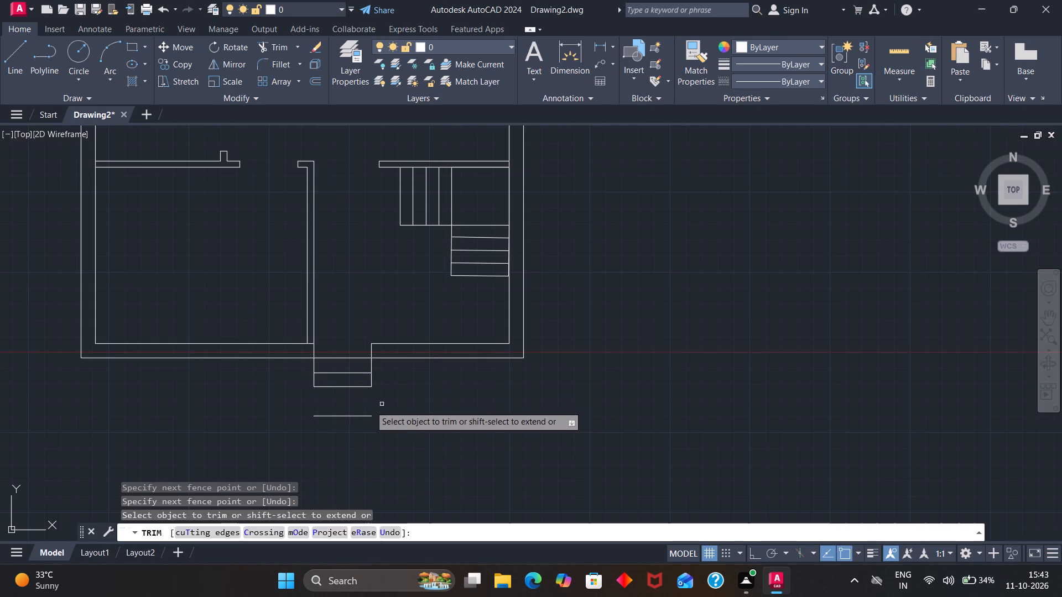
drag(351, 407, 348, 431)
scroll(358, 427, down, 3)
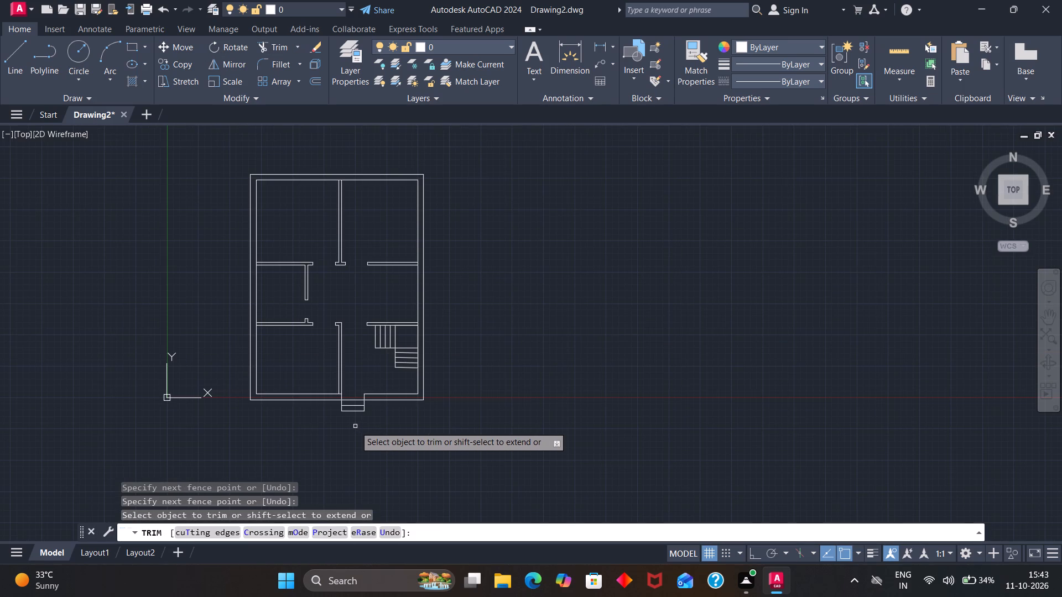
Draw the stair direction line horizontally through the middle of the upper flight, turning down at the landing into the lower flight.
click(4, 55)
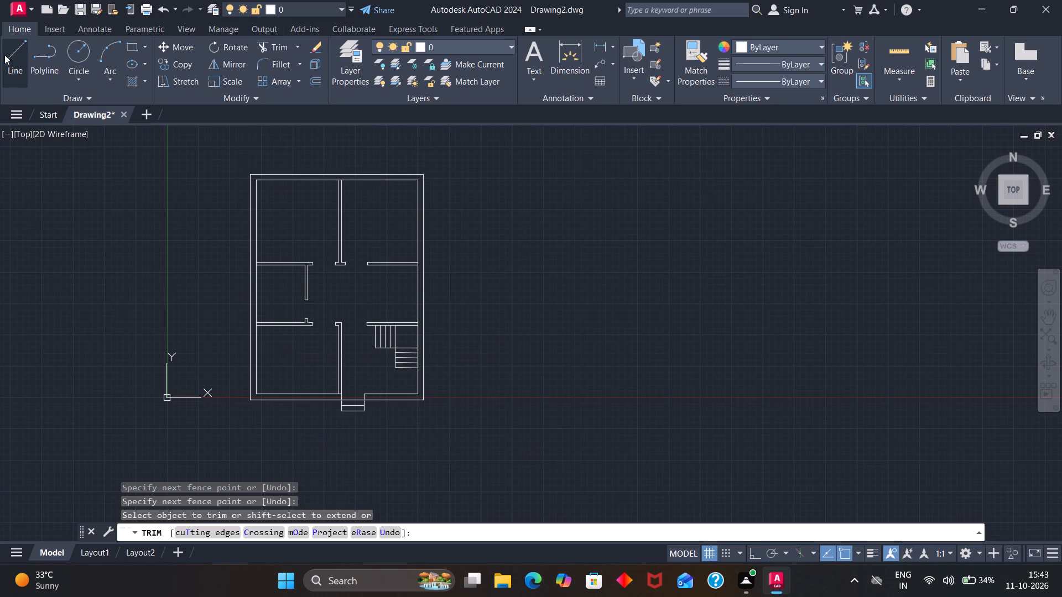
scroll(399, 331, up, 3)
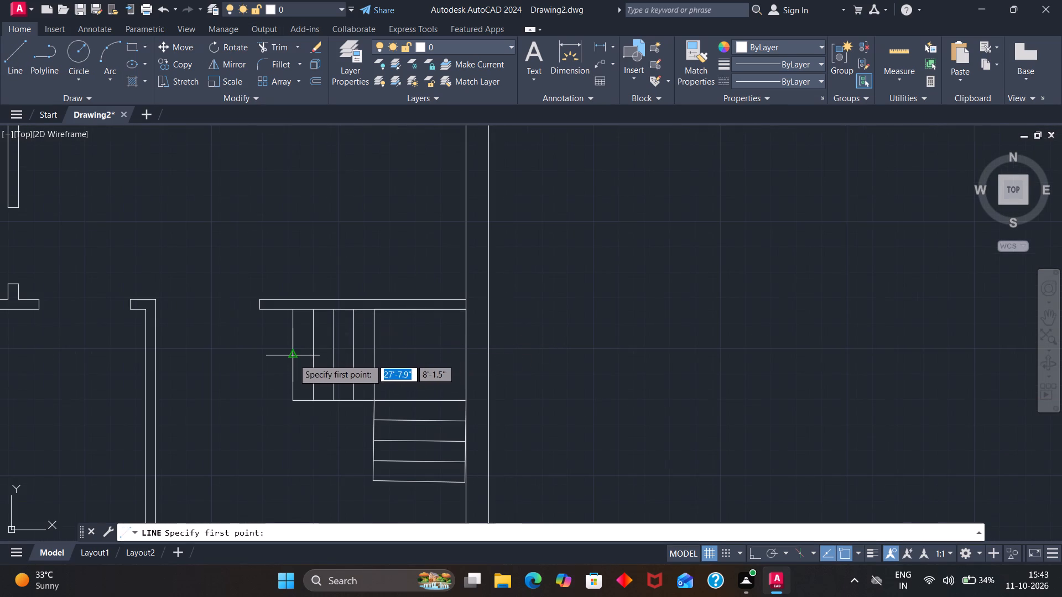
click(278, 358)
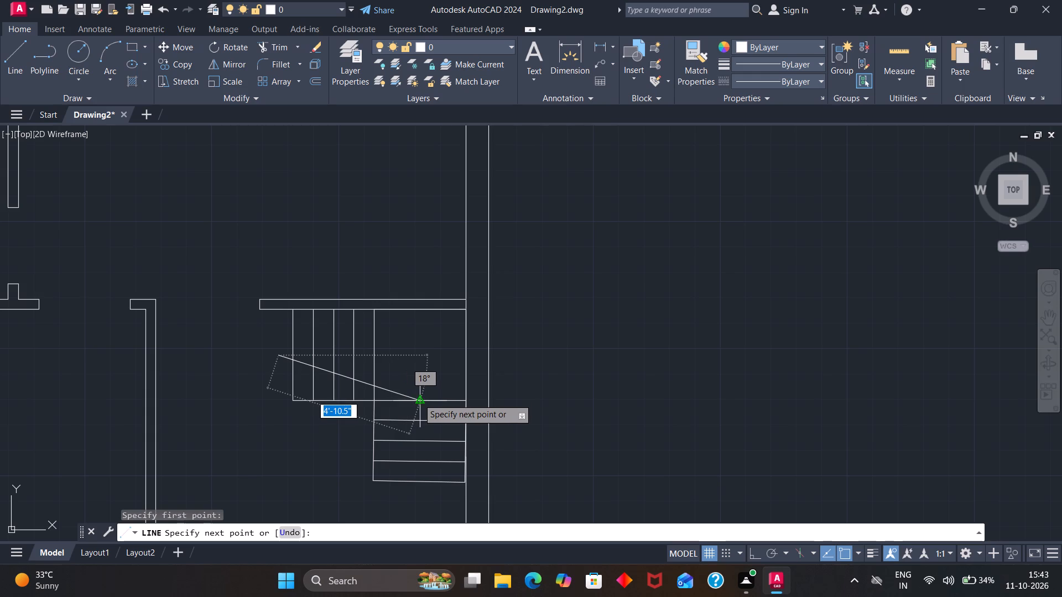
click(421, 355)
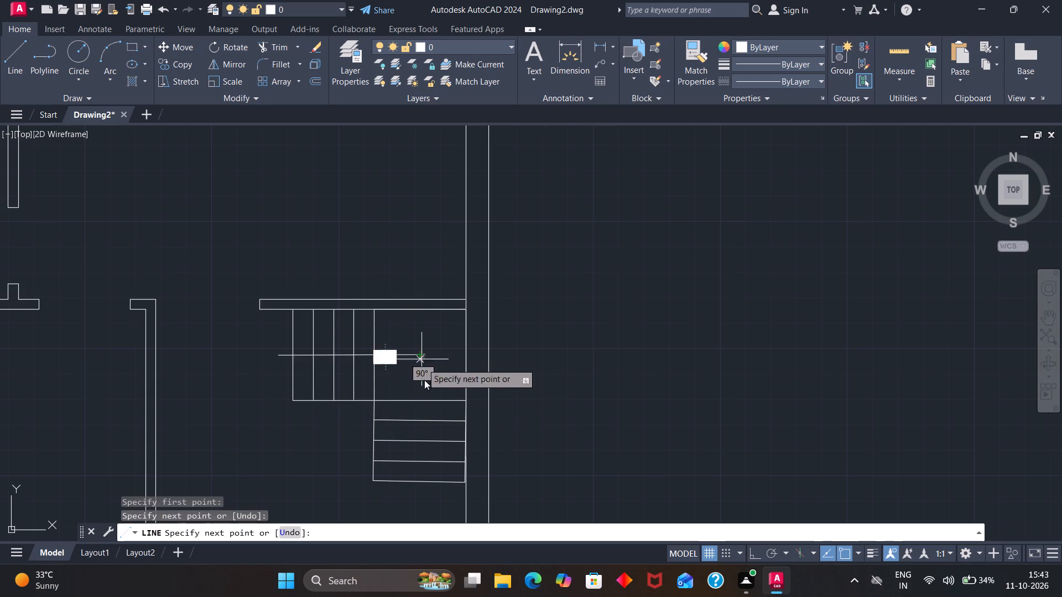
click(419, 413)
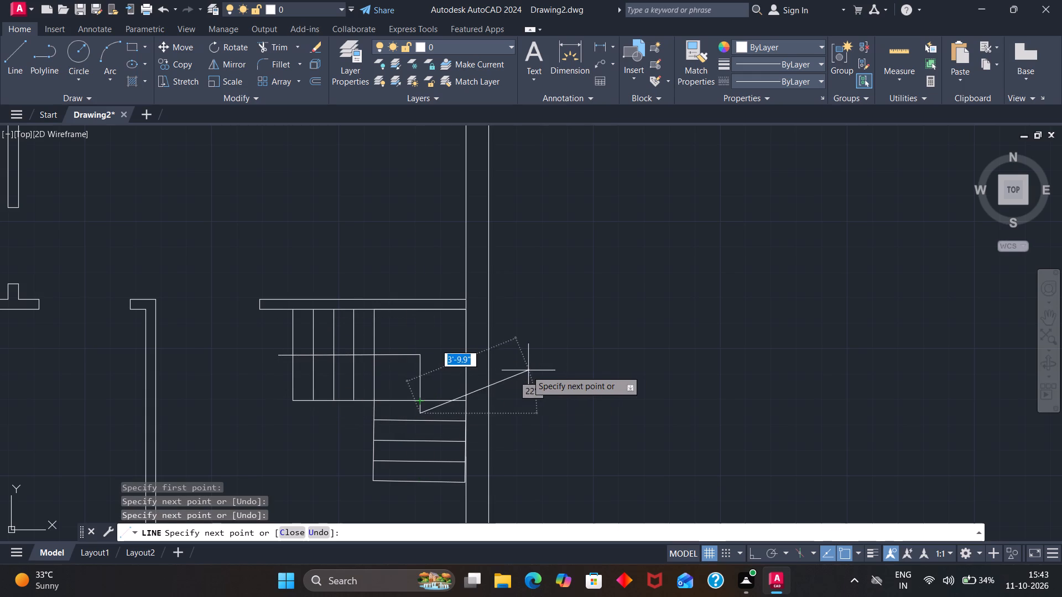
key(Escape)
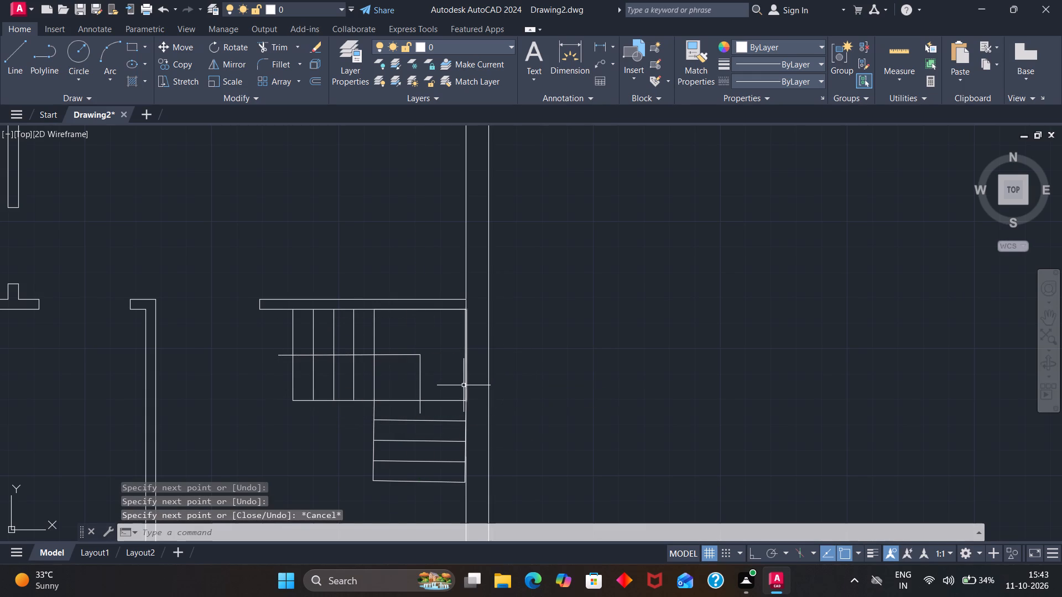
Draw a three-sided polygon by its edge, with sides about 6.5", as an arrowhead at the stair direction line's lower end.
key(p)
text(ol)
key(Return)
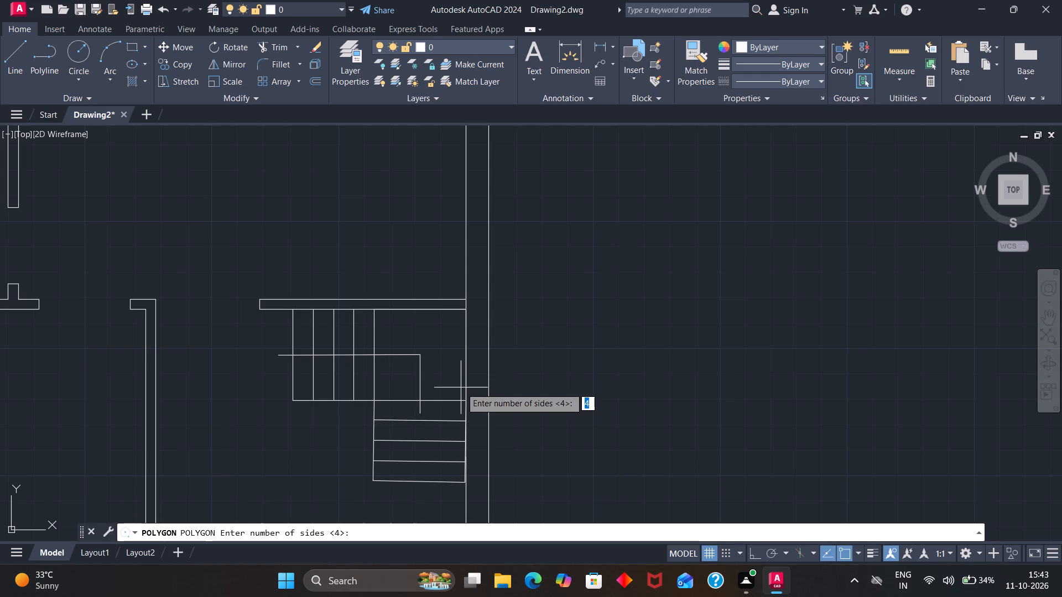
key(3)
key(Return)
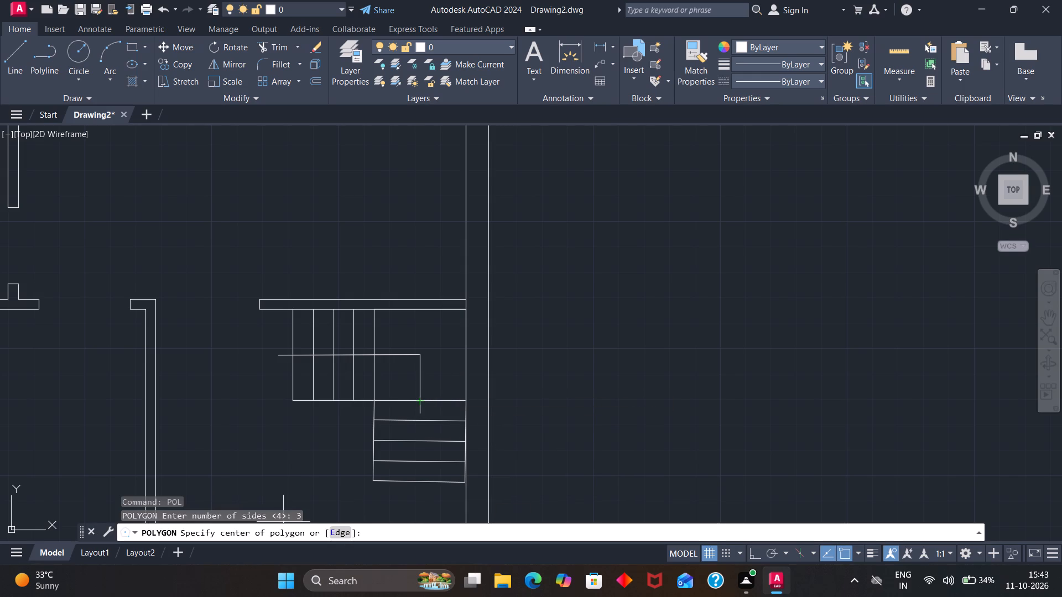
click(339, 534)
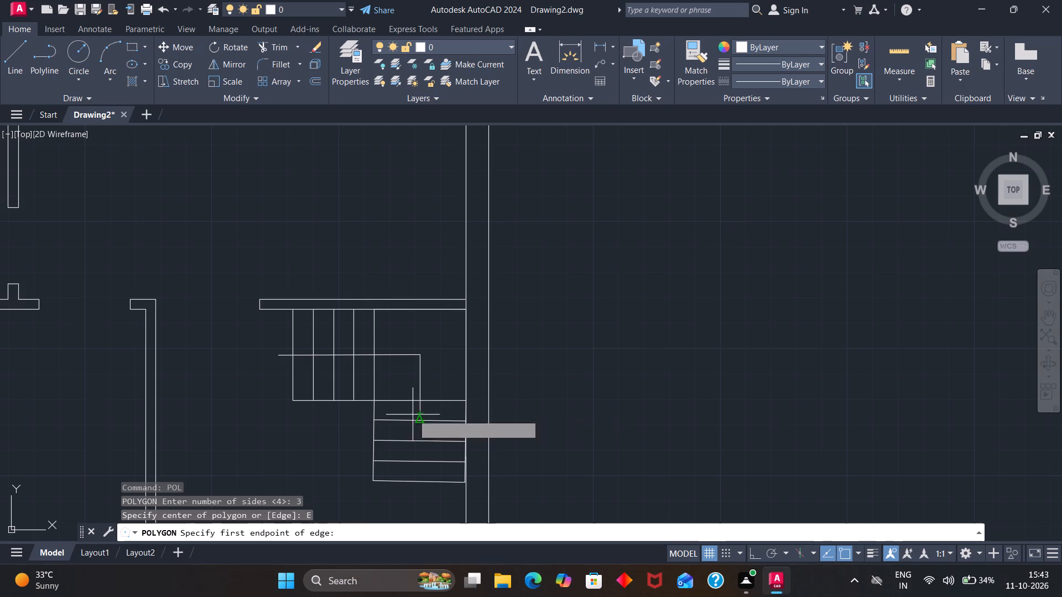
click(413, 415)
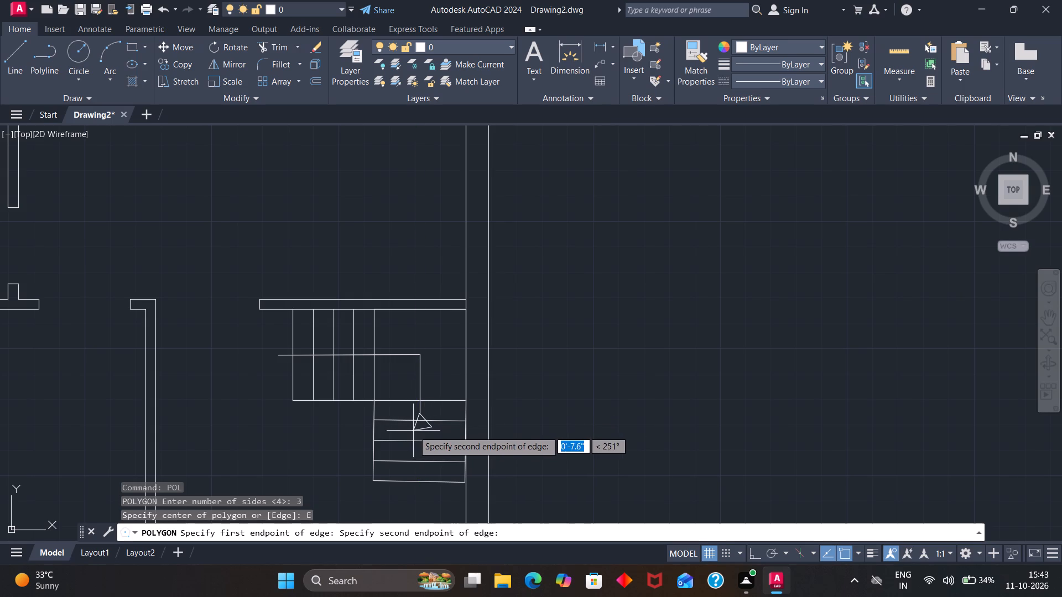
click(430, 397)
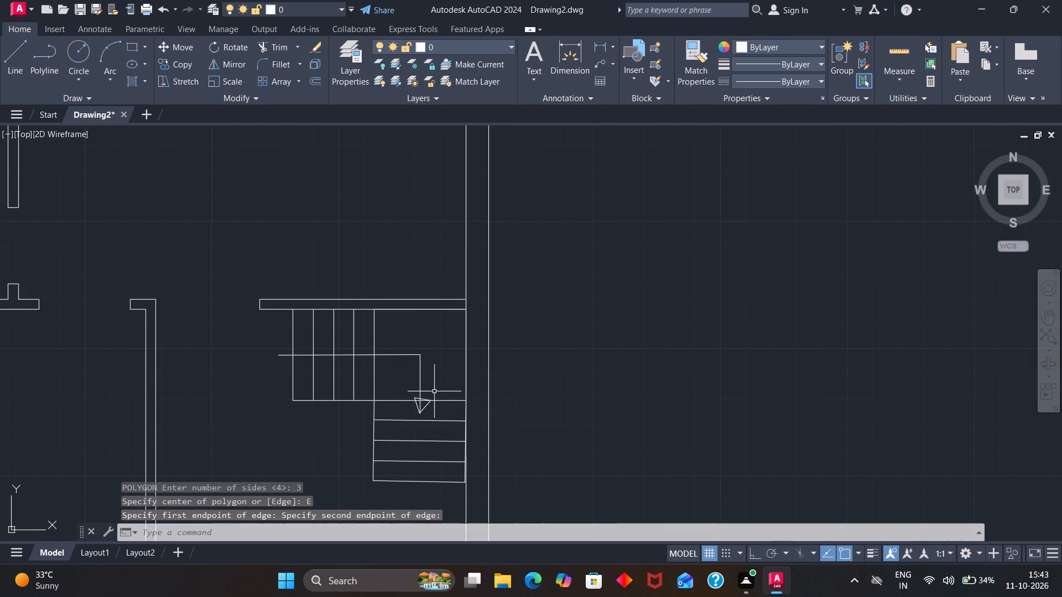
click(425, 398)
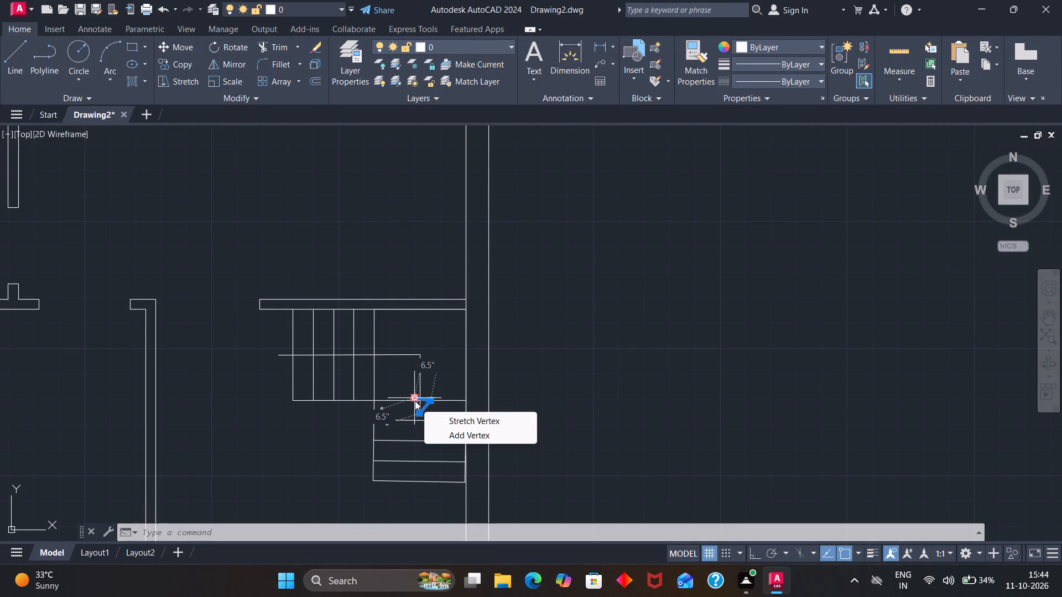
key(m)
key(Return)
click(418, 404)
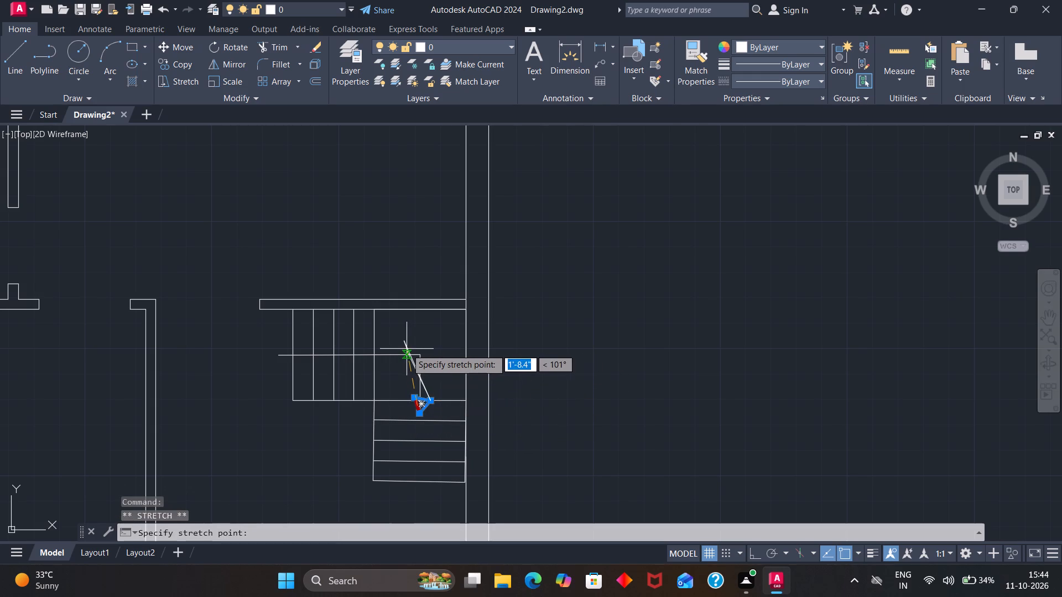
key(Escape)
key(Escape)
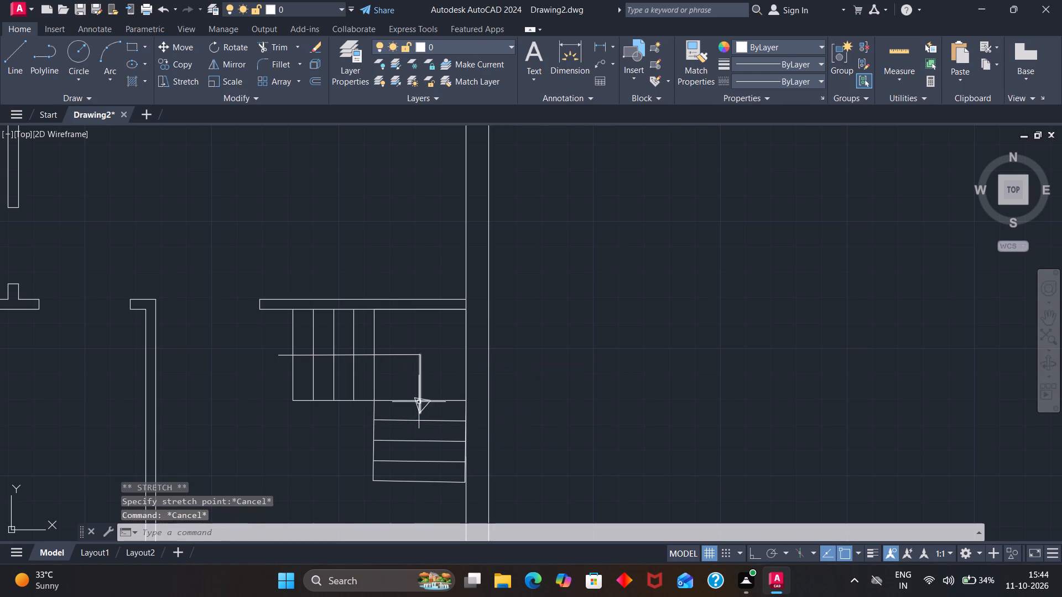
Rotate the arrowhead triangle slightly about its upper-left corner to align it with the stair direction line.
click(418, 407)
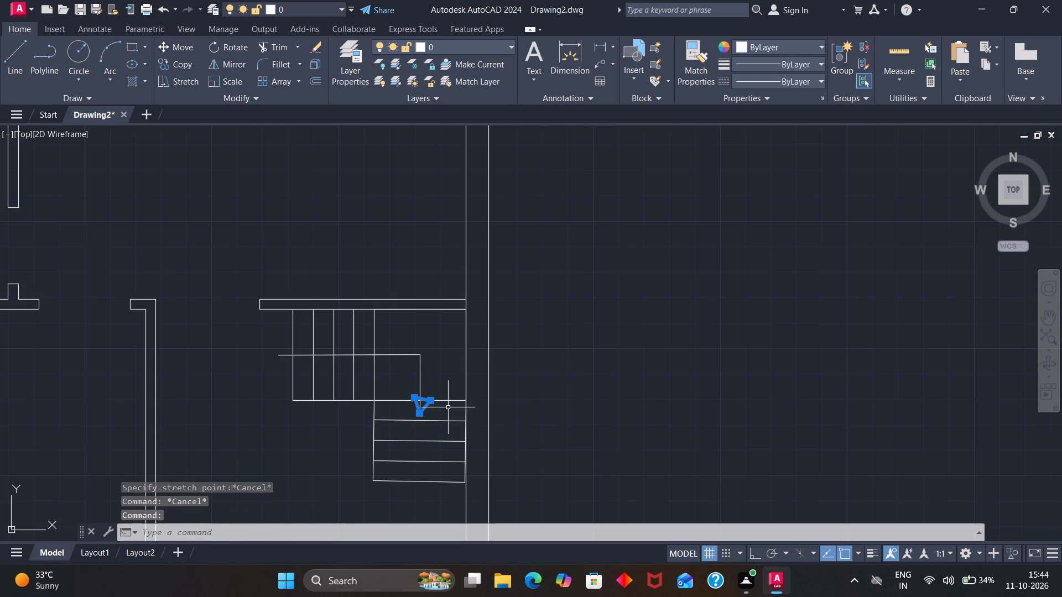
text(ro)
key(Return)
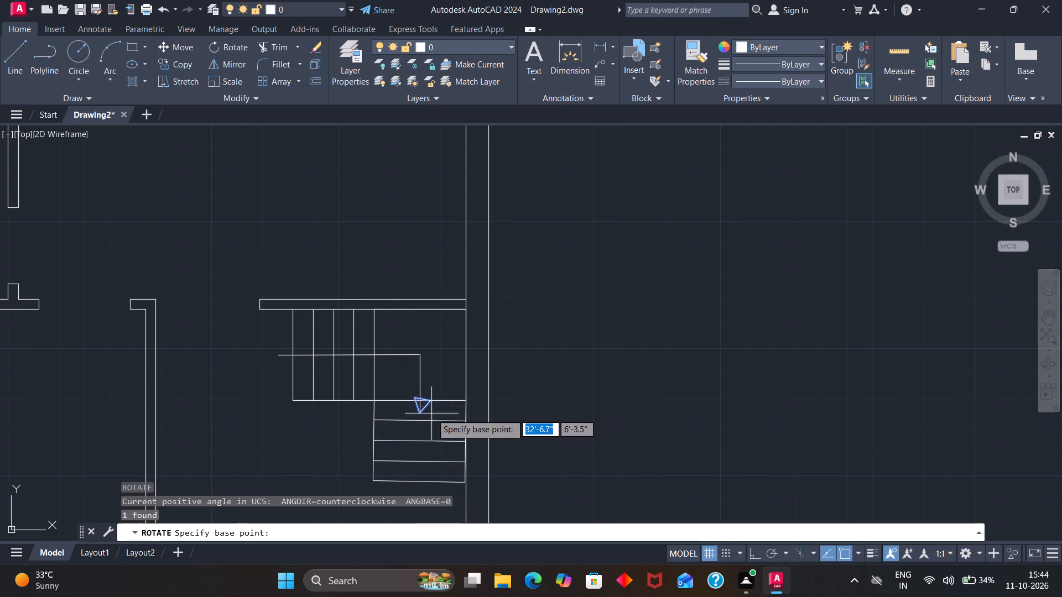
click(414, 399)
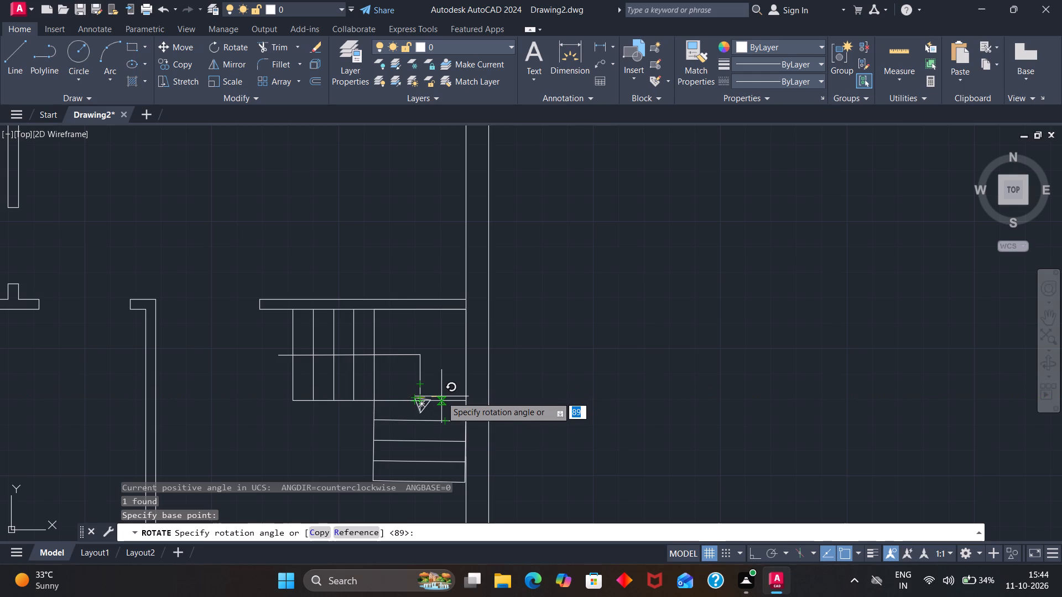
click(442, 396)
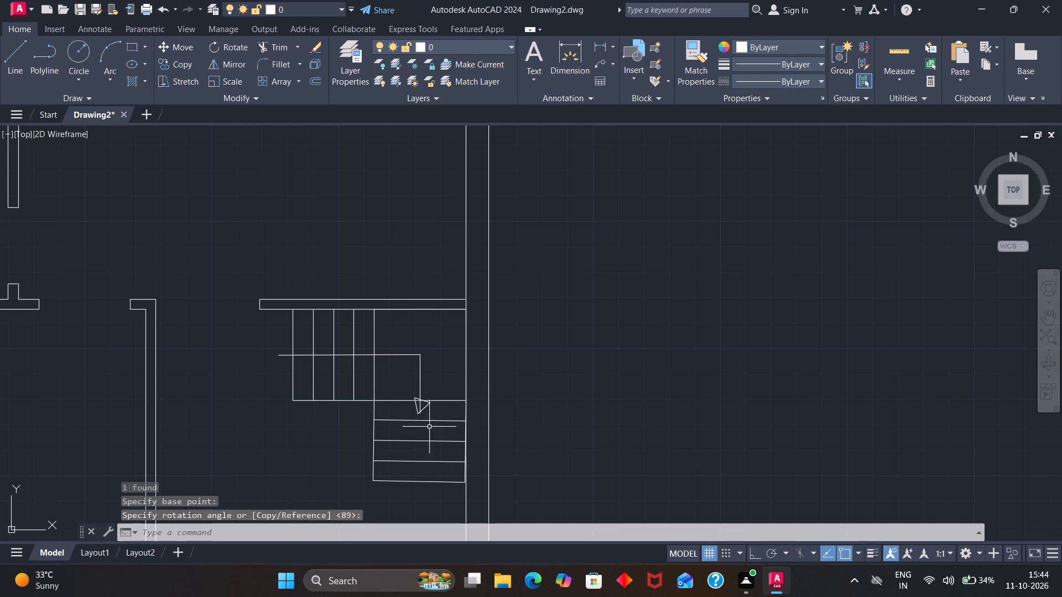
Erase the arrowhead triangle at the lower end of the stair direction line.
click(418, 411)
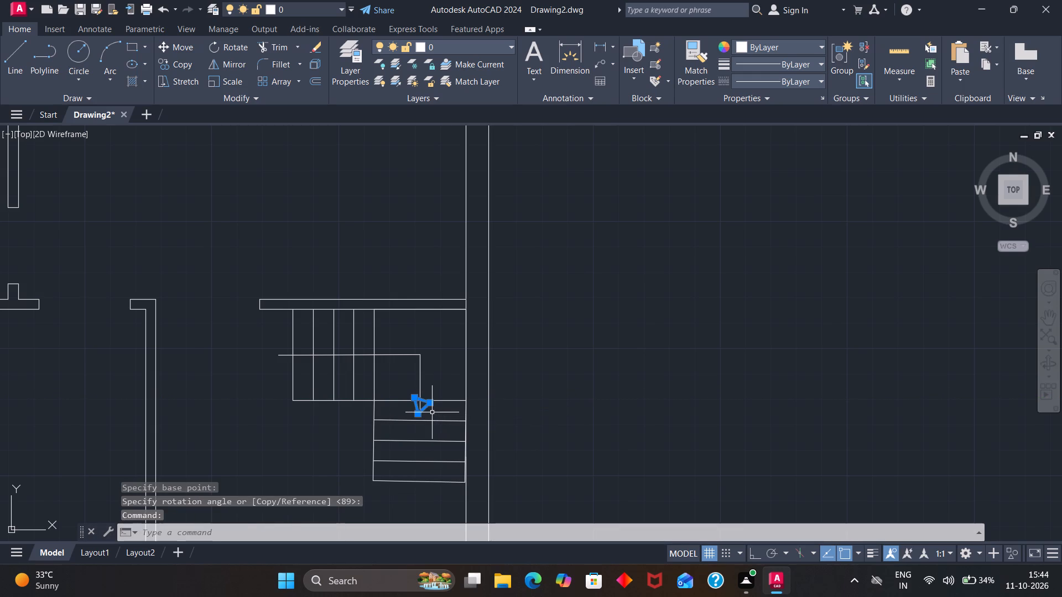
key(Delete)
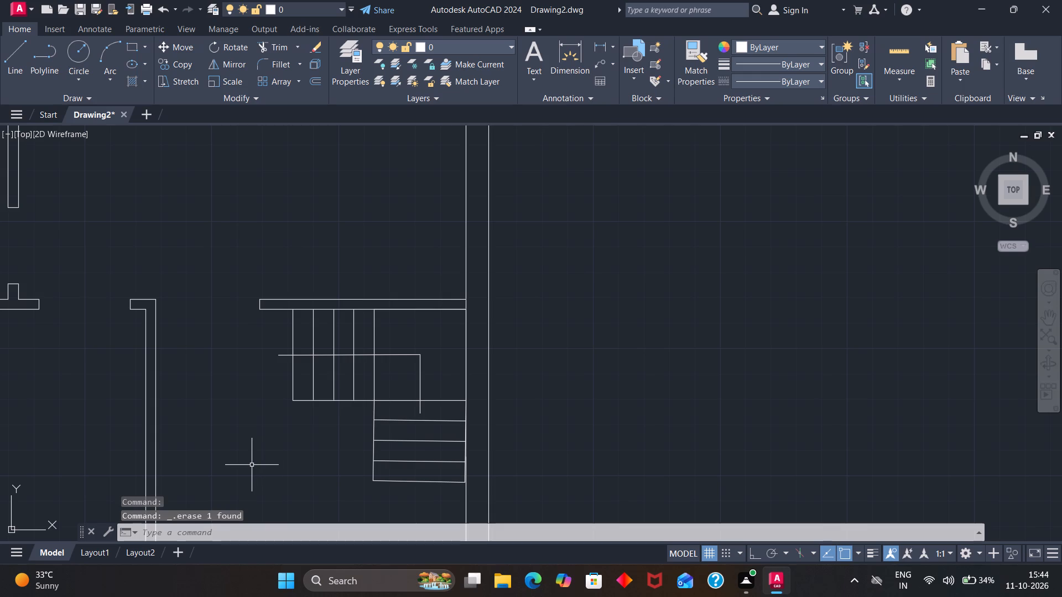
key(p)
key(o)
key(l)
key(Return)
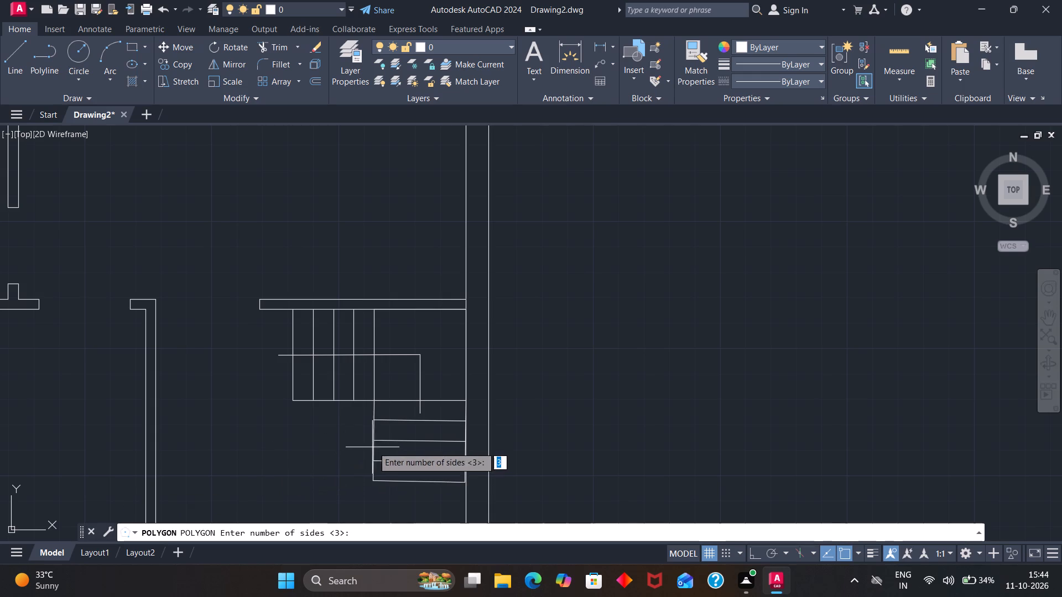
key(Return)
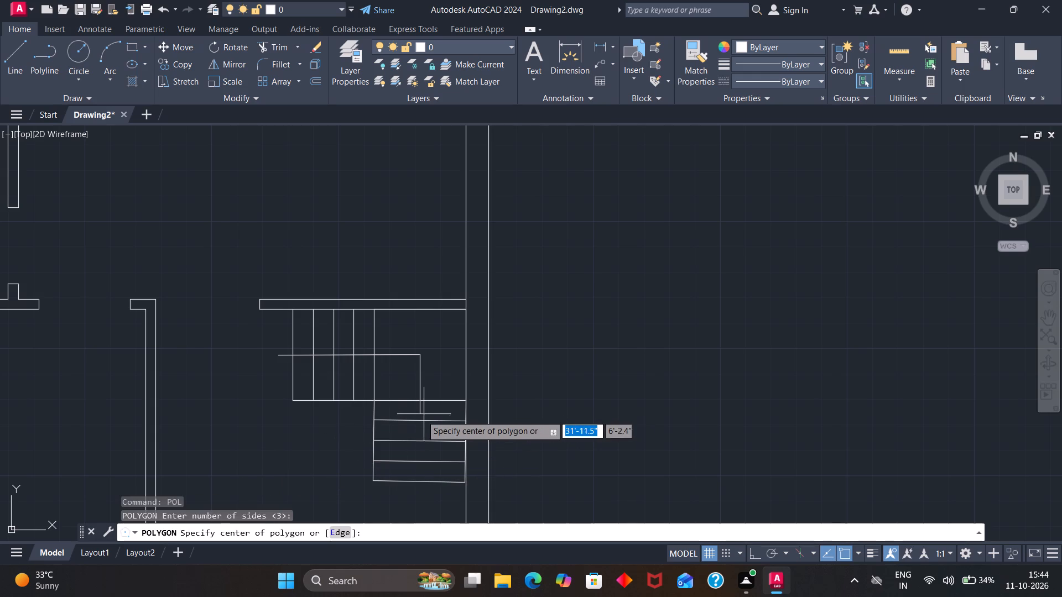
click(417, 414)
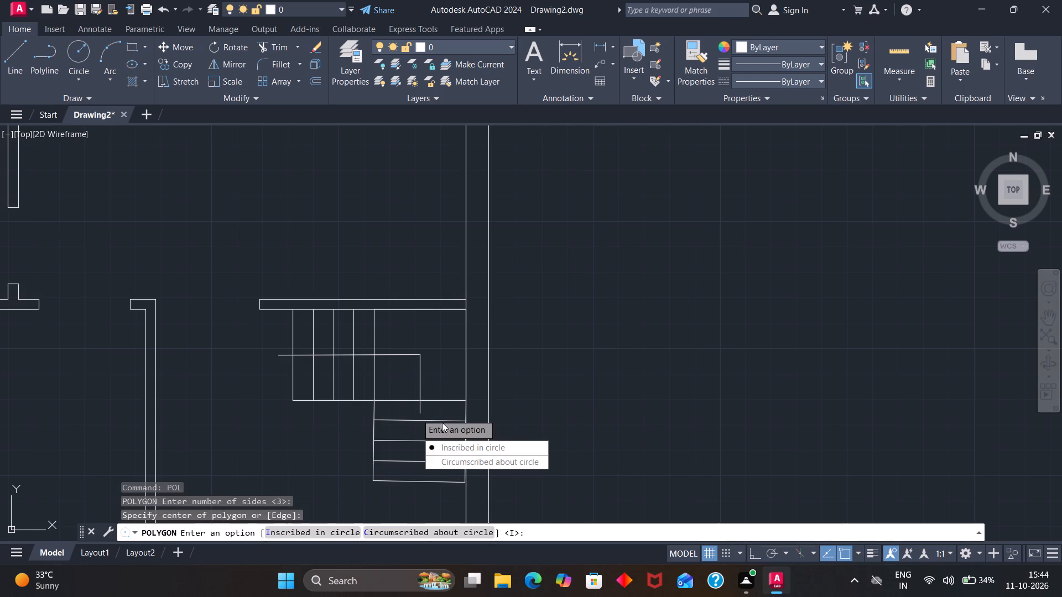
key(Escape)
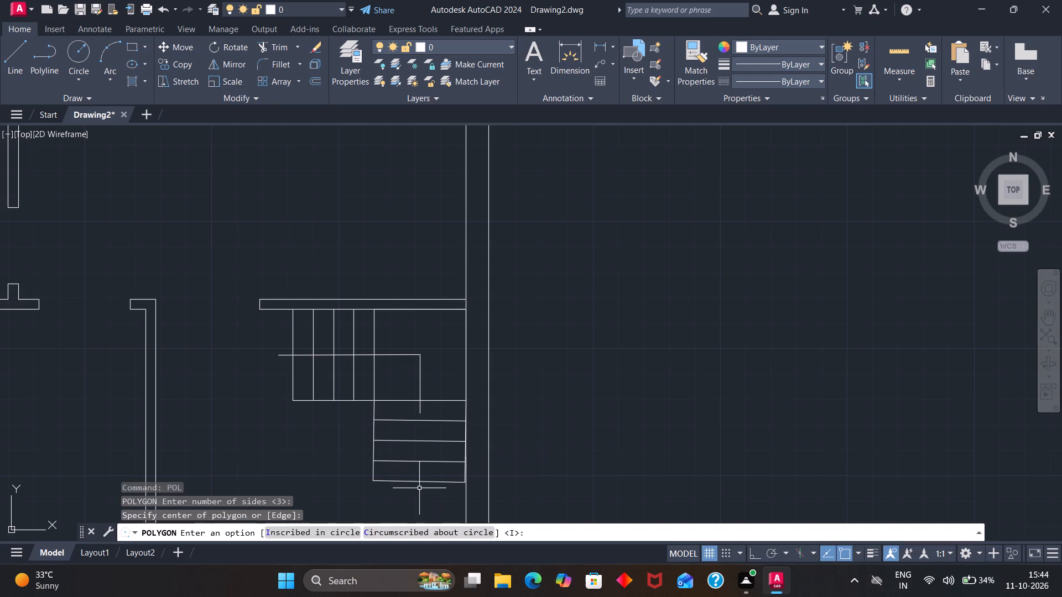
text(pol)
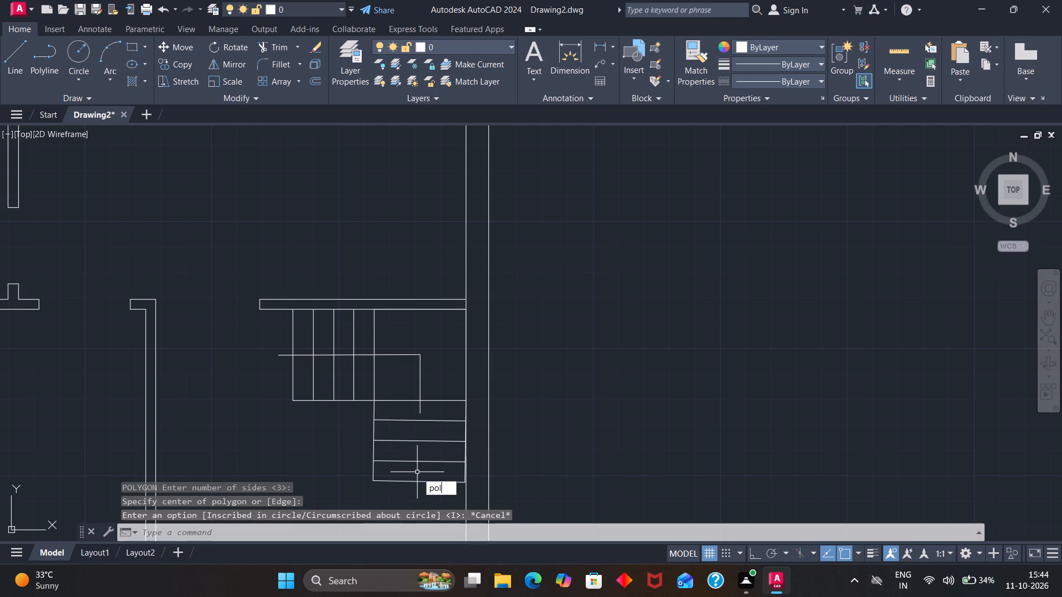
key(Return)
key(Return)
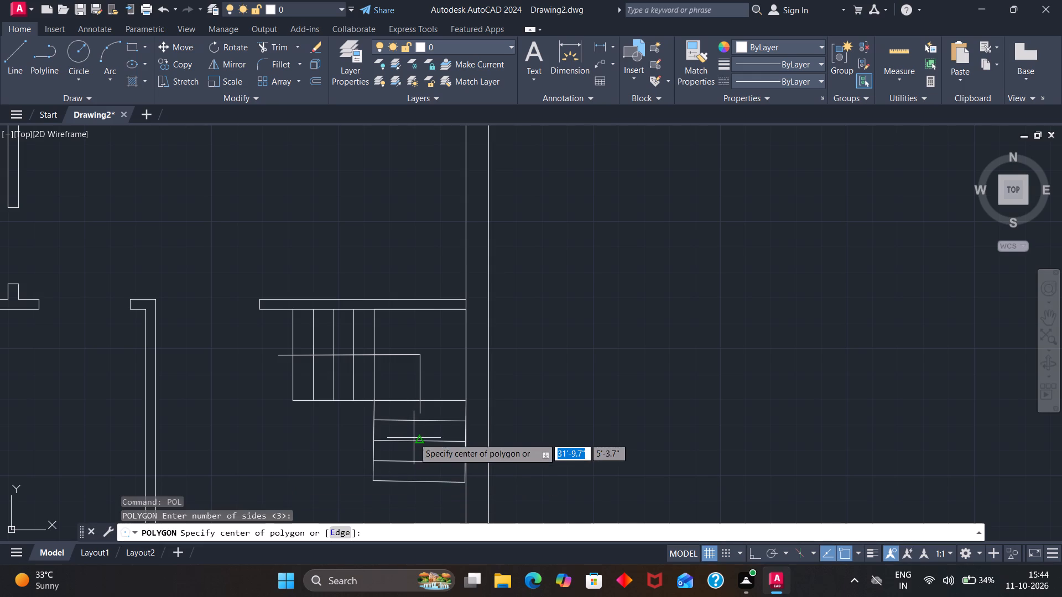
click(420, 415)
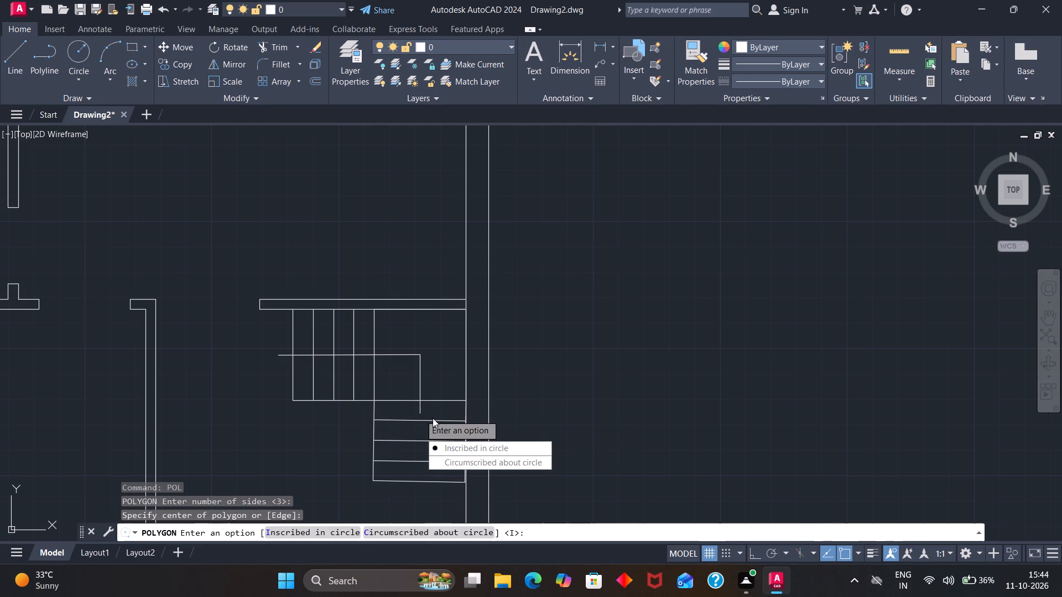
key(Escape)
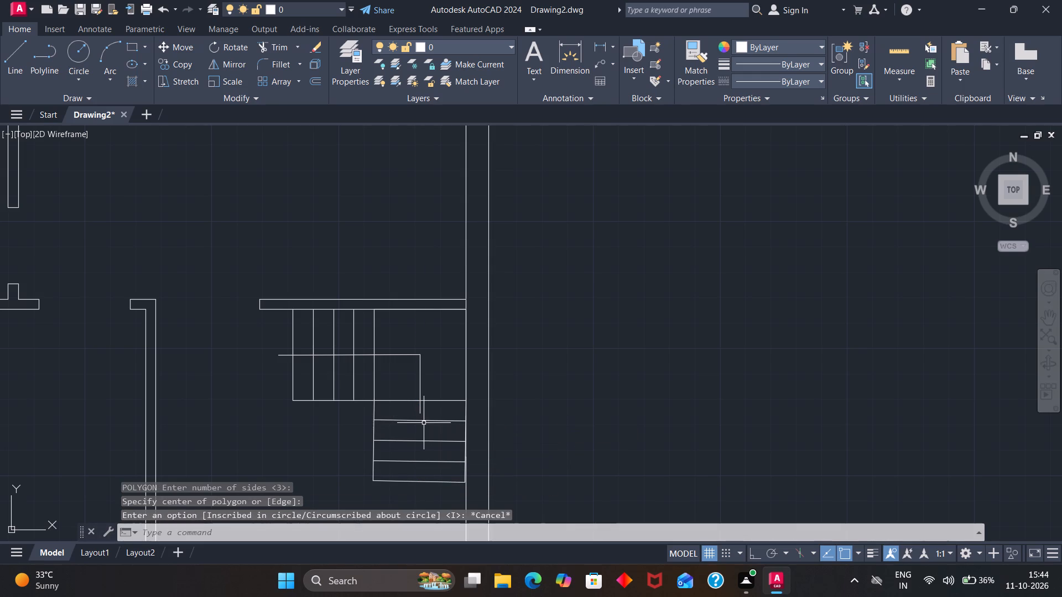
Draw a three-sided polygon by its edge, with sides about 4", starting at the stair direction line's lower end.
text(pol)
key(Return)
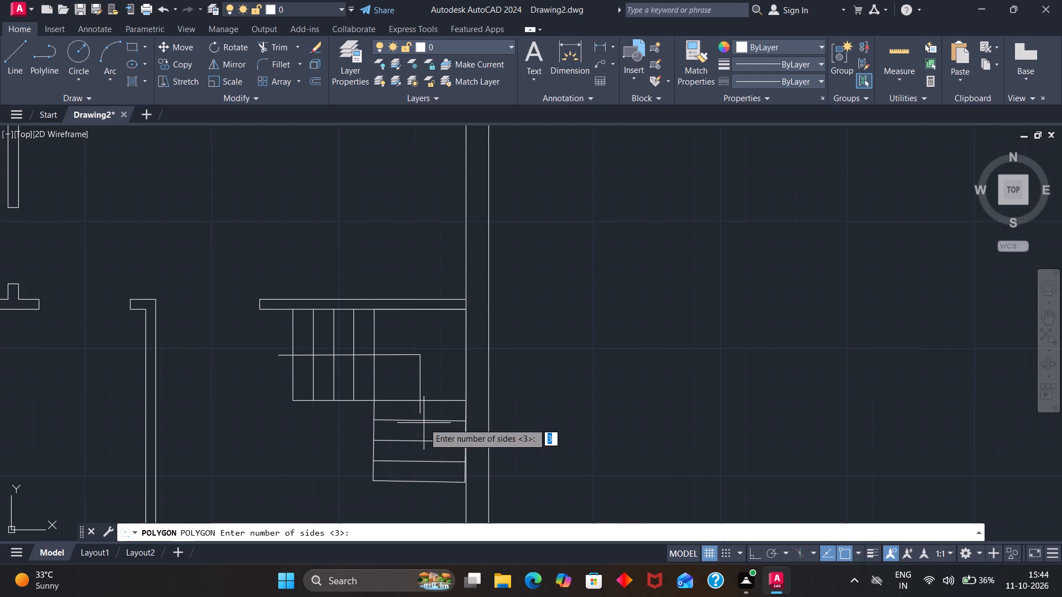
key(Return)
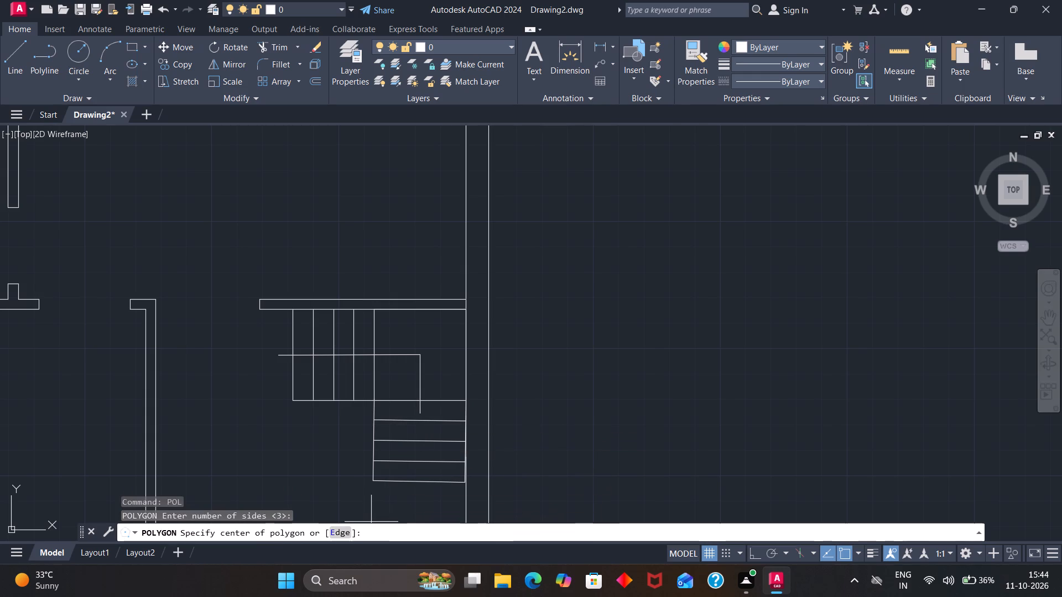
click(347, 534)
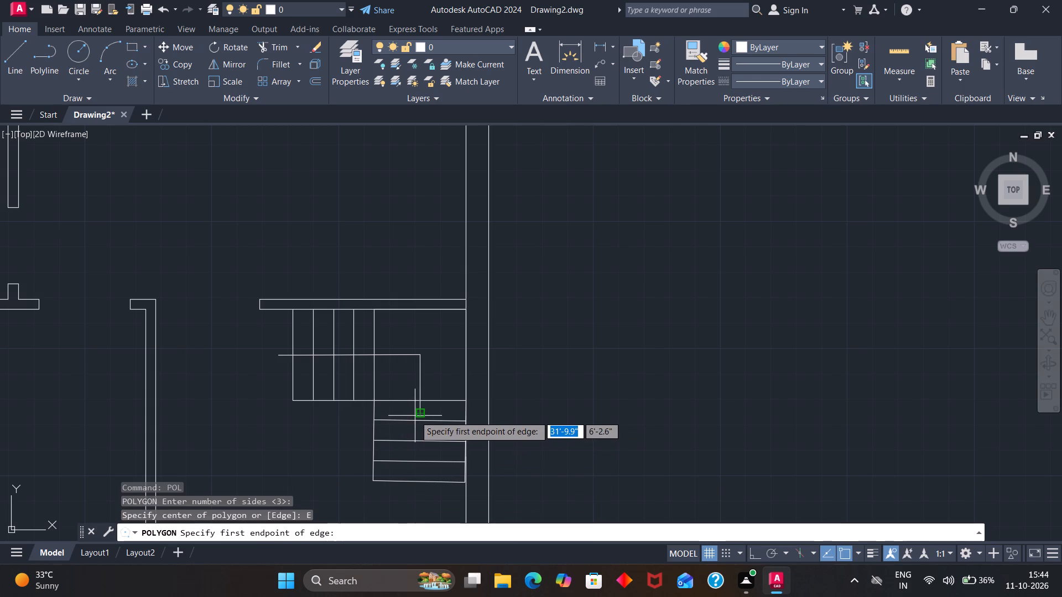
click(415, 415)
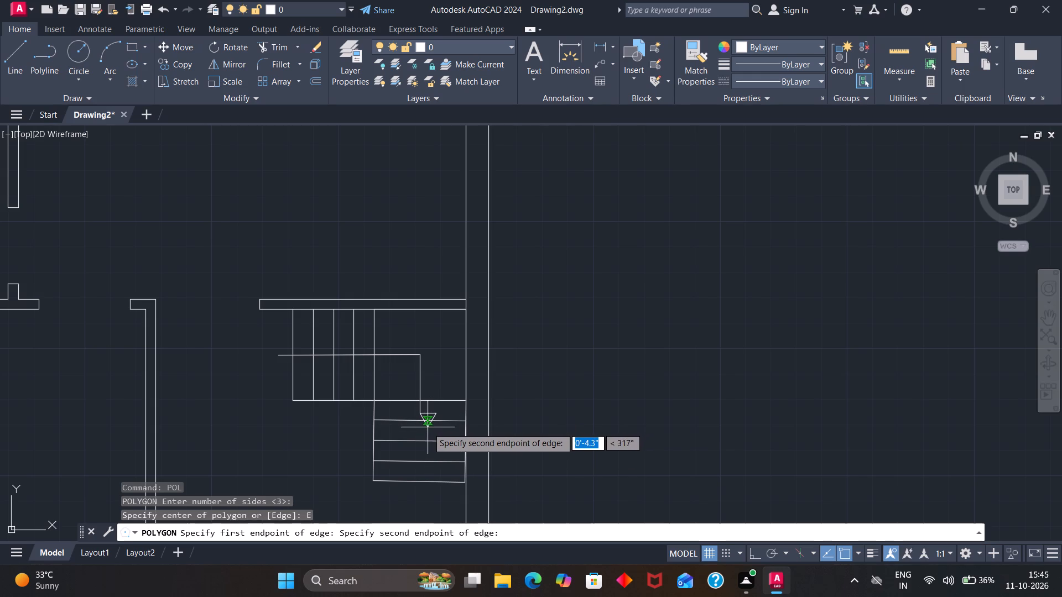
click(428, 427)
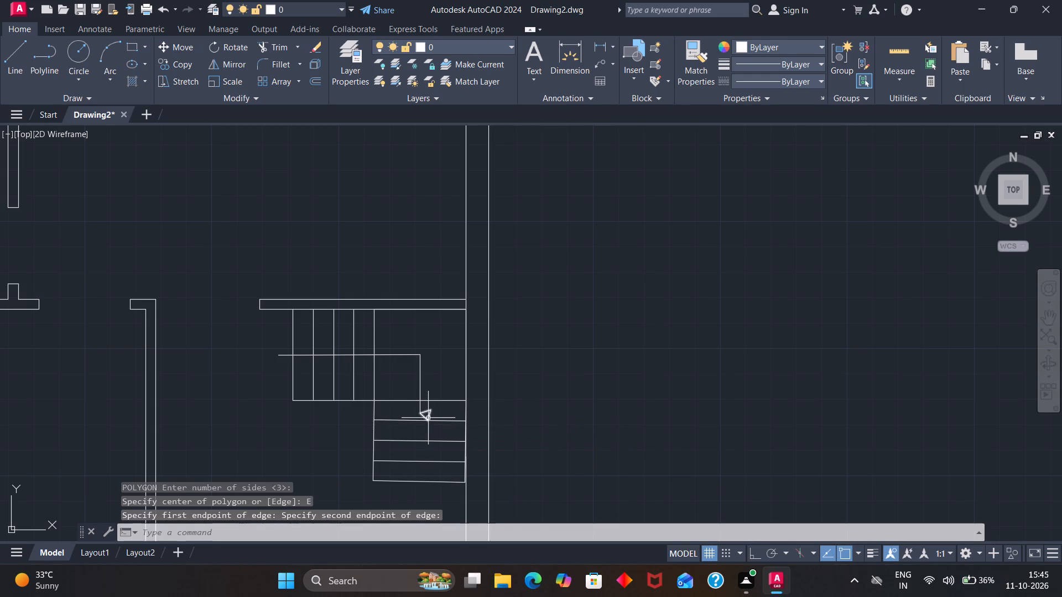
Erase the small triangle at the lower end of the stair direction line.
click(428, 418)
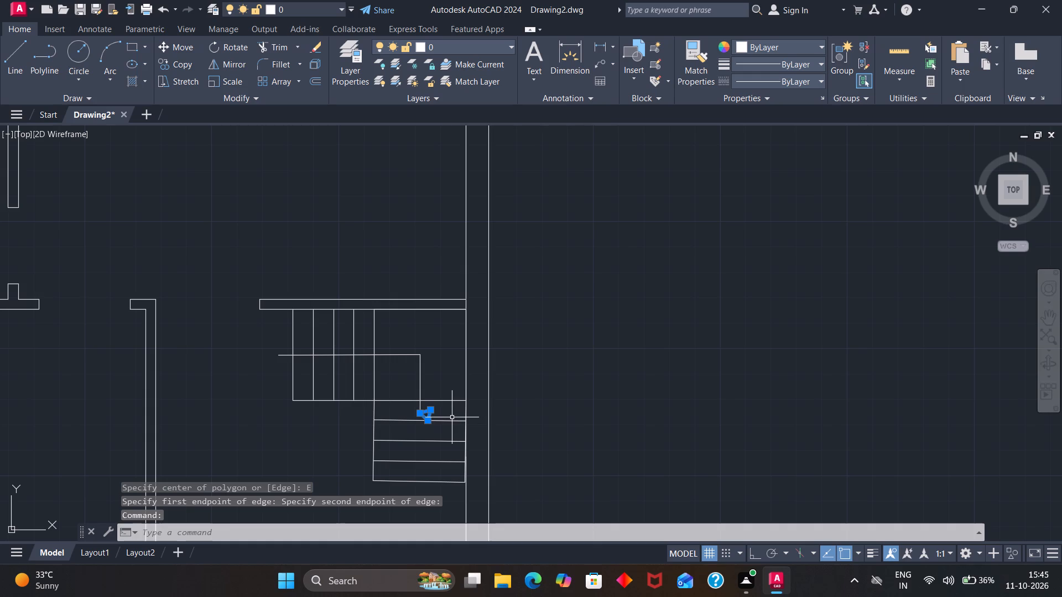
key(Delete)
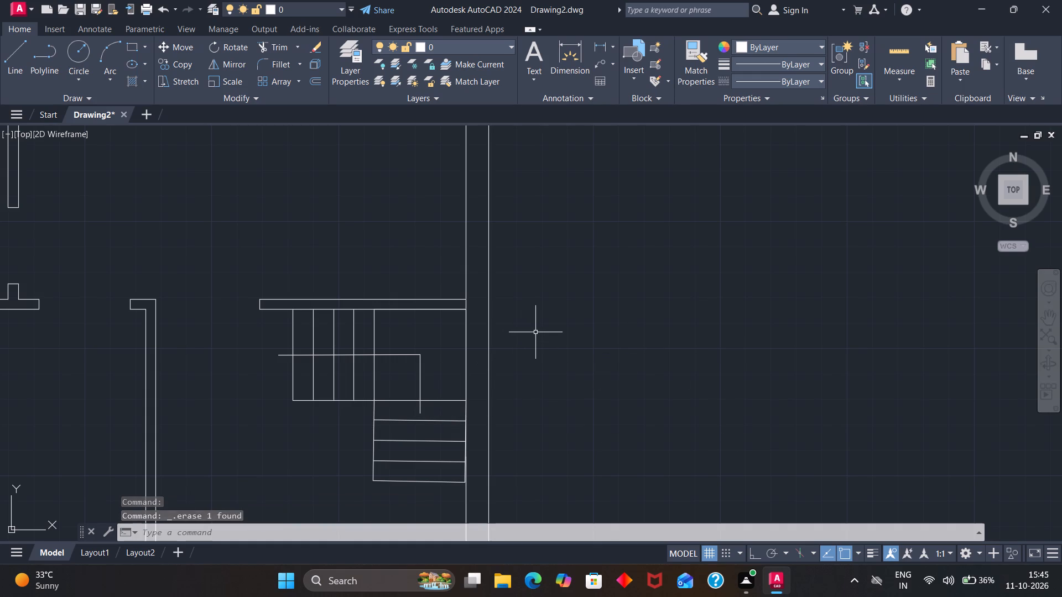
Draw a three-sided polygon by its edge, with sides about 8", in the empty space just outside the plan's right-hand wall.
key(p)
key(o)
key(l)
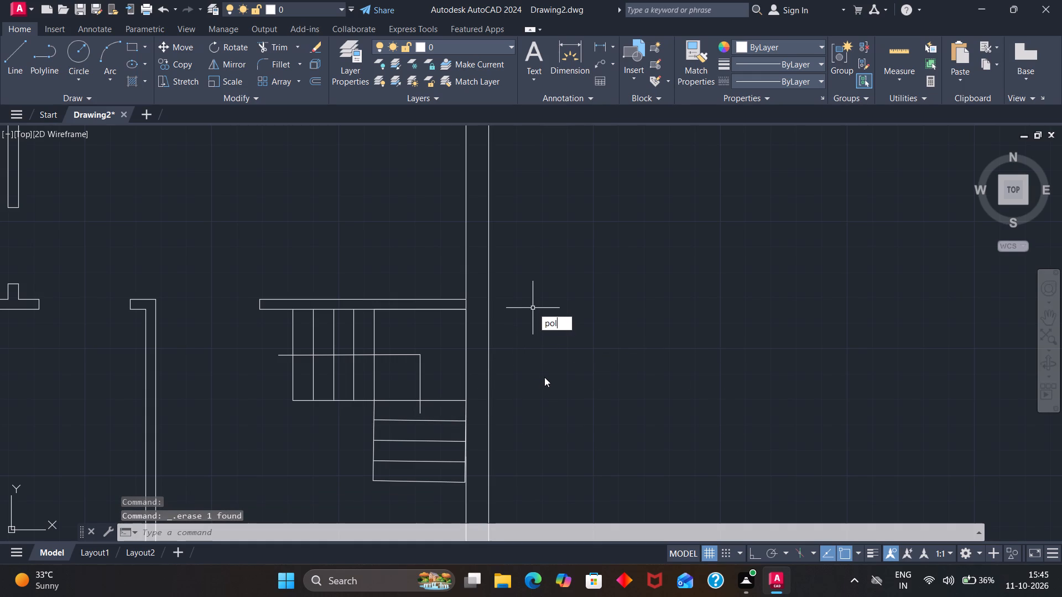
key(Return)
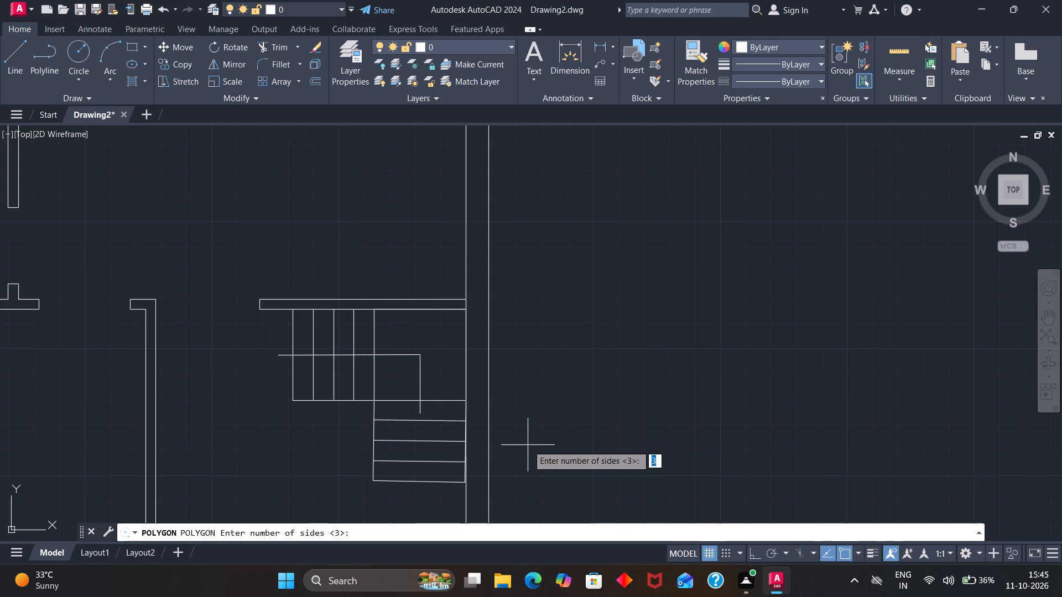
key(3)
key(Return)
click(338, 532)
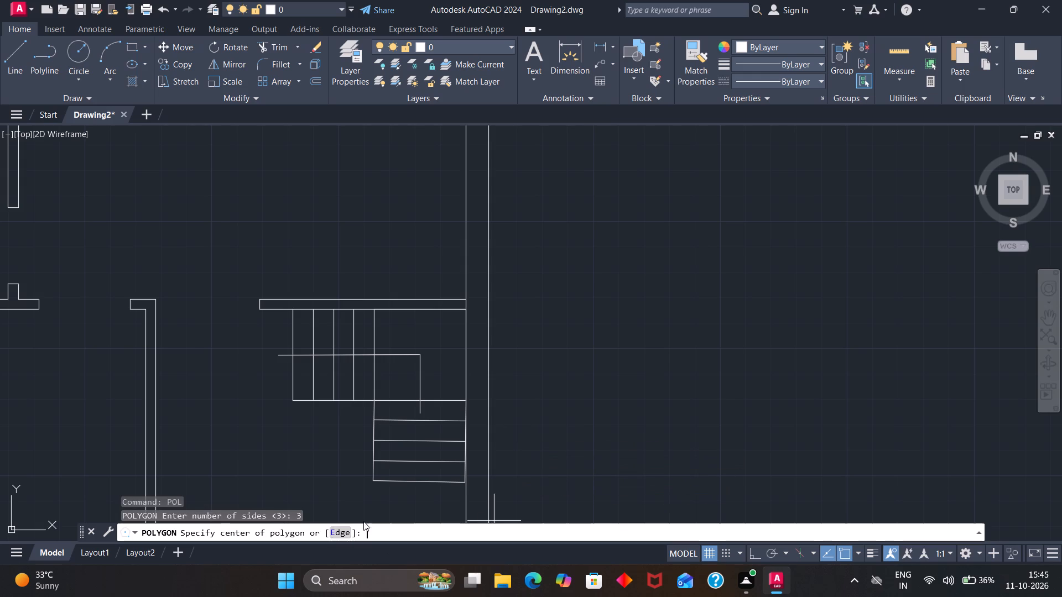
click(532, 381)
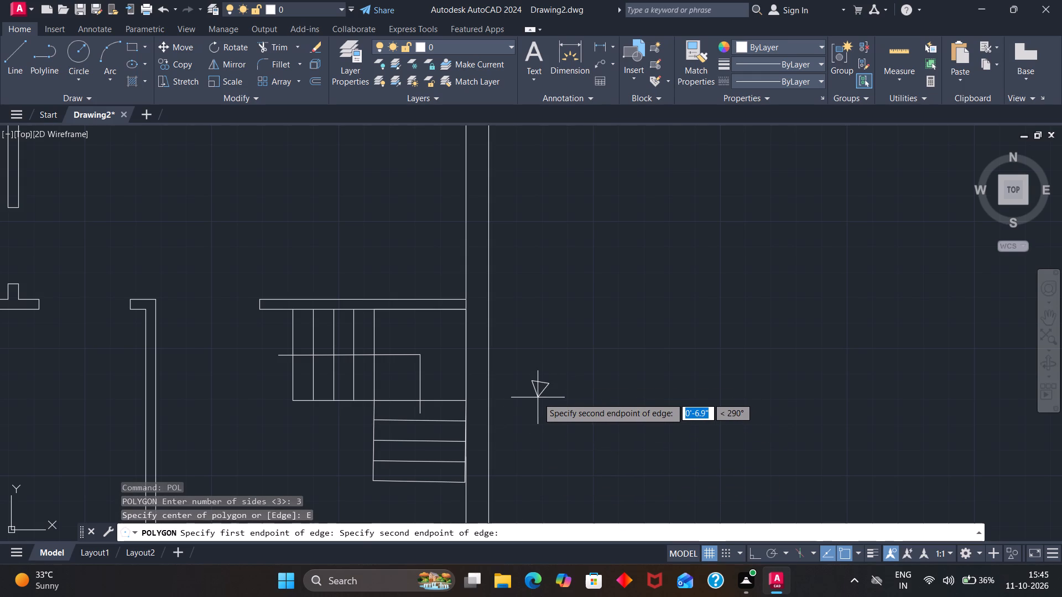
click(542, 362)
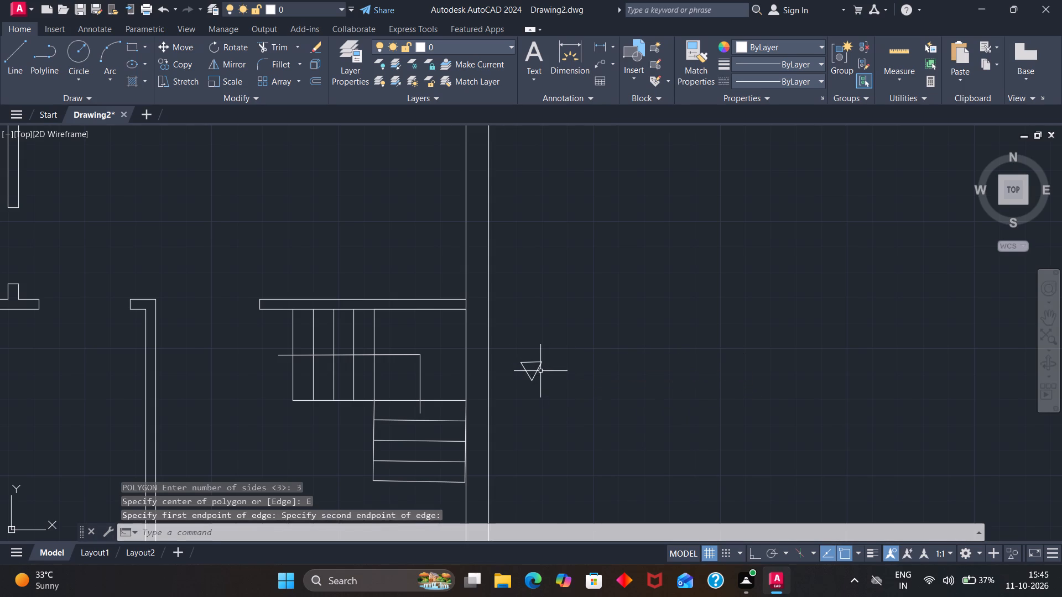
Move the triangle from the middle of its top edge to the lower end of the stair direction line.
click(538, 370)
key(m)
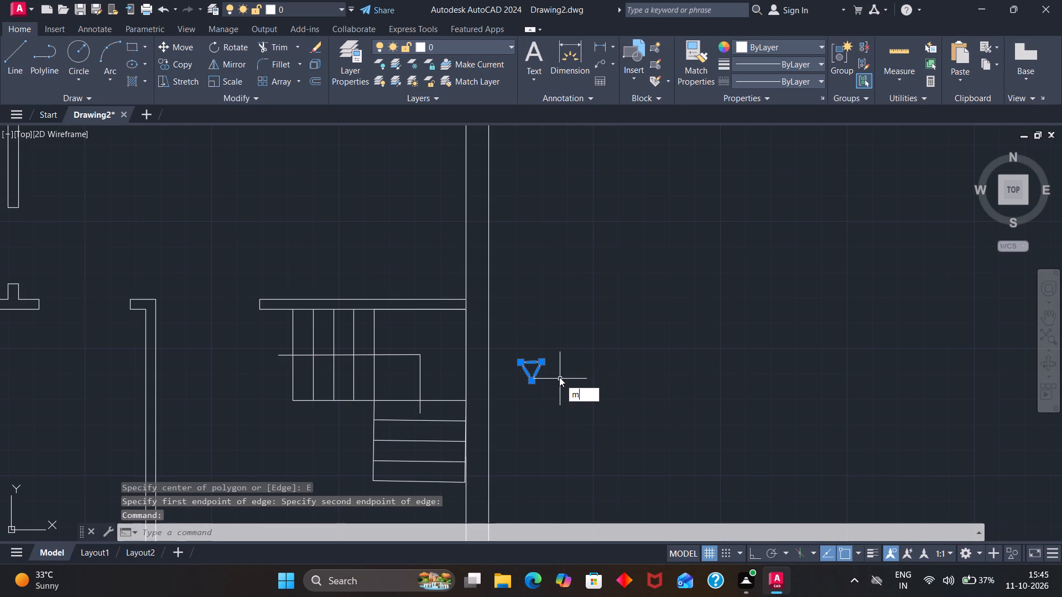
key(Return)
click(528, 363)
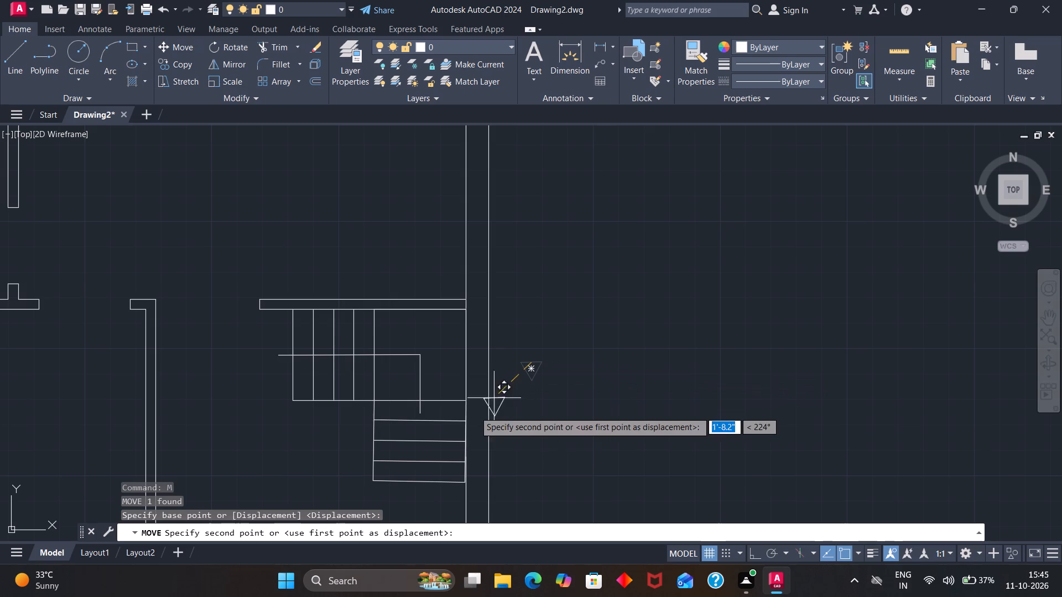
click(420, 412)
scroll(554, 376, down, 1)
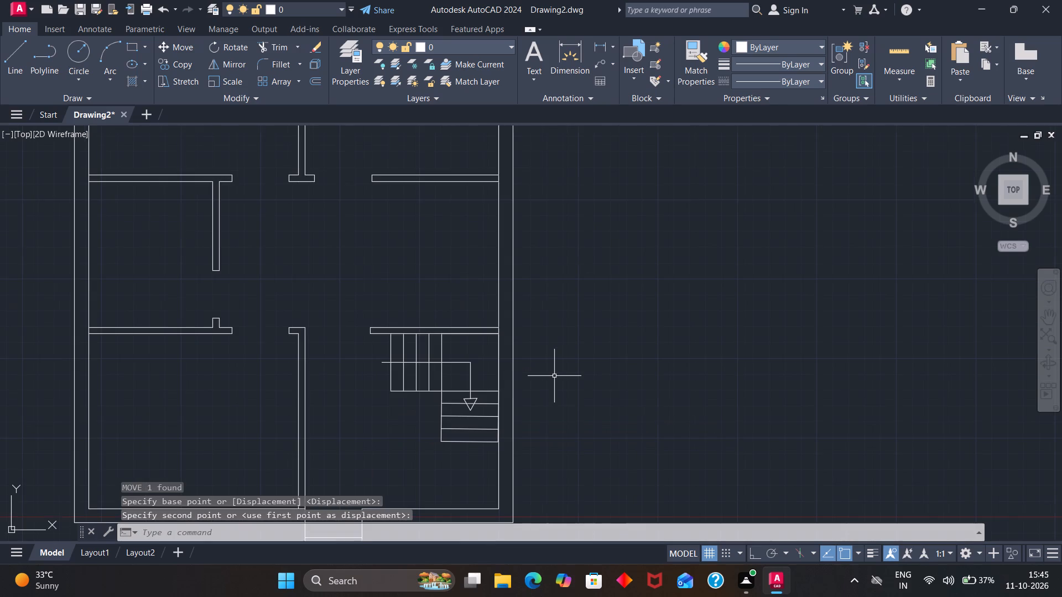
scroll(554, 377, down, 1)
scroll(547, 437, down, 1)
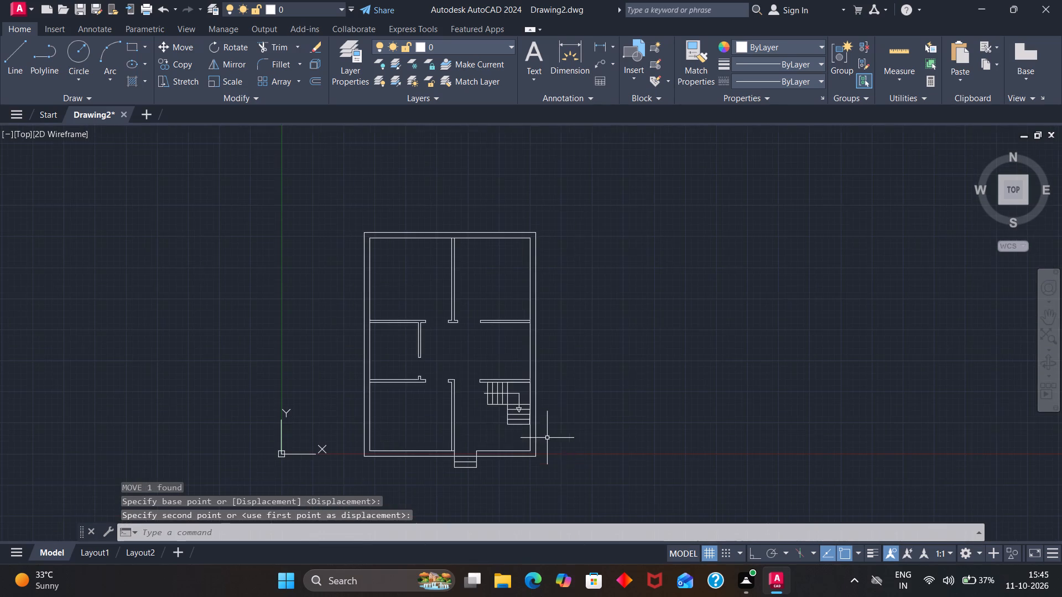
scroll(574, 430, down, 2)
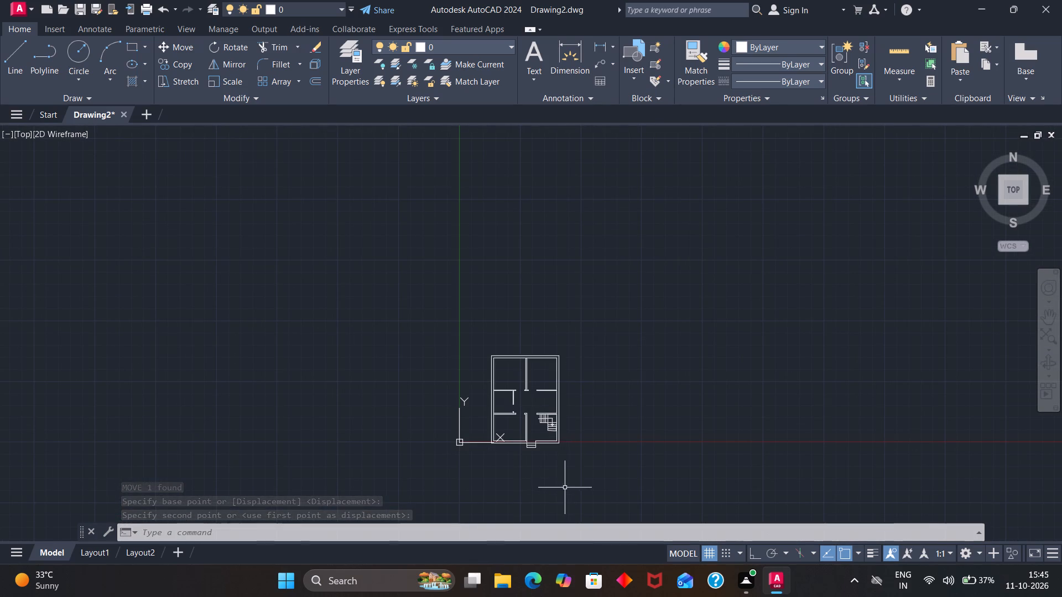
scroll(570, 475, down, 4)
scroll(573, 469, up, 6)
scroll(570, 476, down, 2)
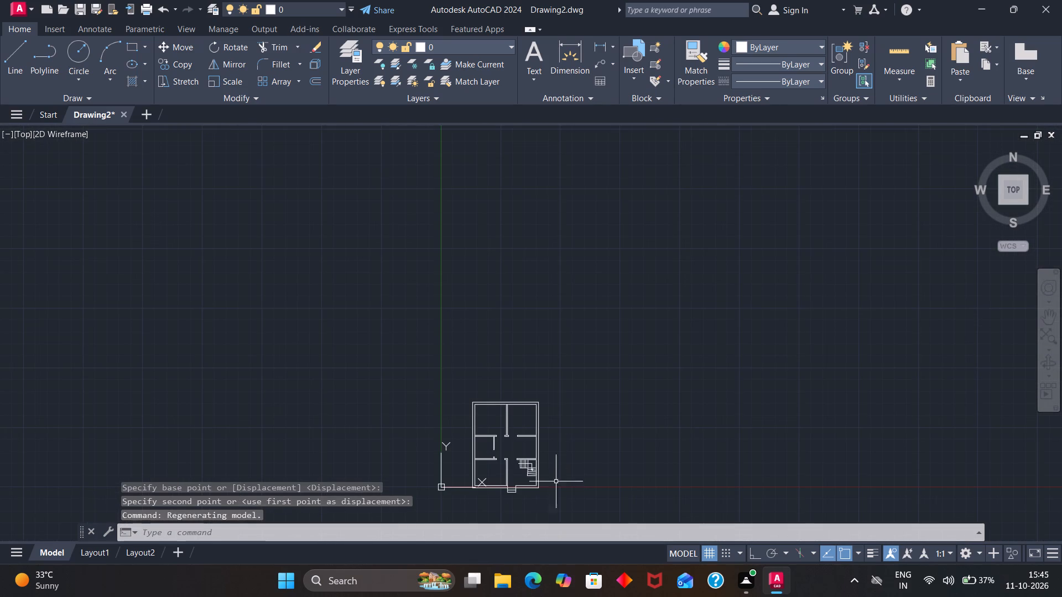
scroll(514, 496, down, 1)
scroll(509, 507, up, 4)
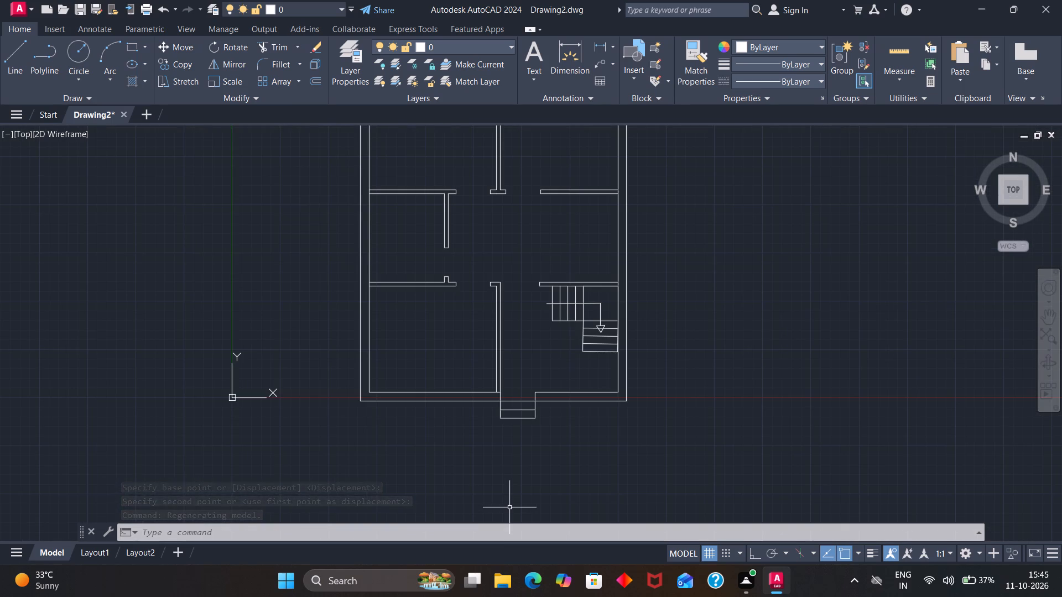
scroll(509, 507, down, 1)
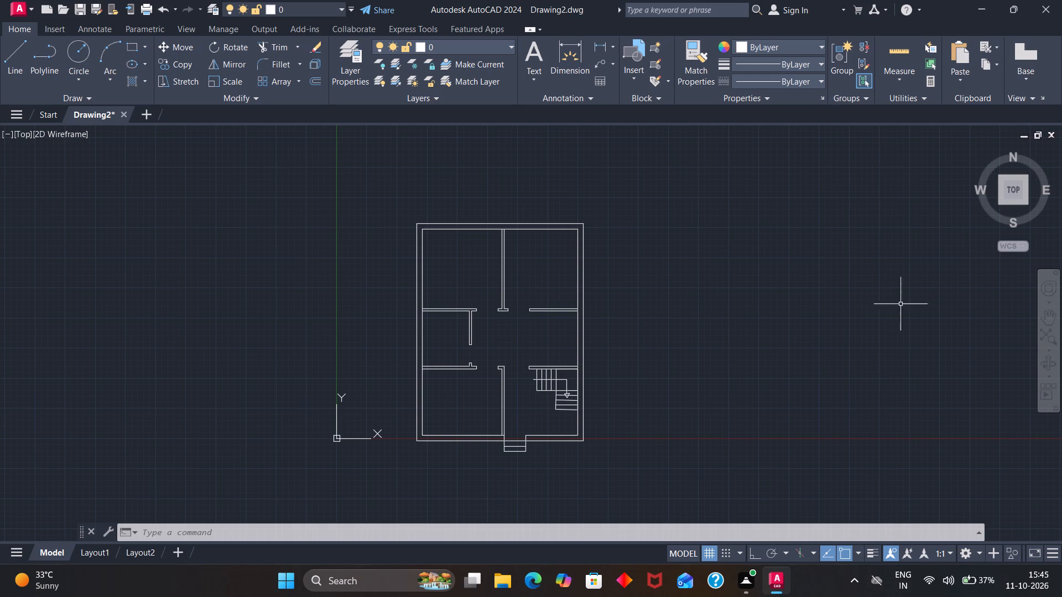
Insert the door drawing "new block3'" from the door folder and place it in the empty space to the right of the plan.
key(i)
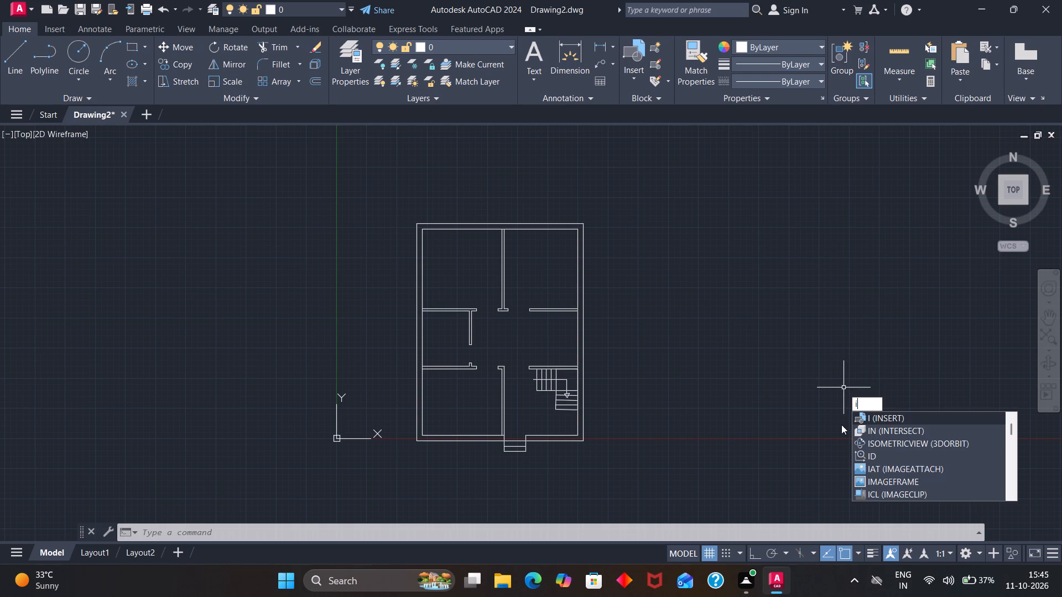
key(Return)
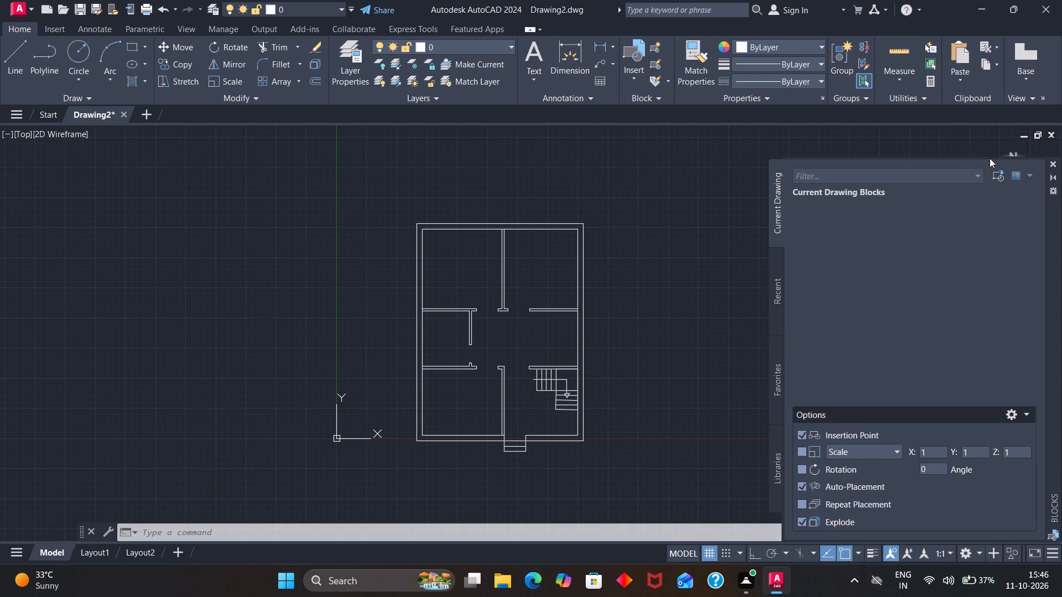
click(998, 184)
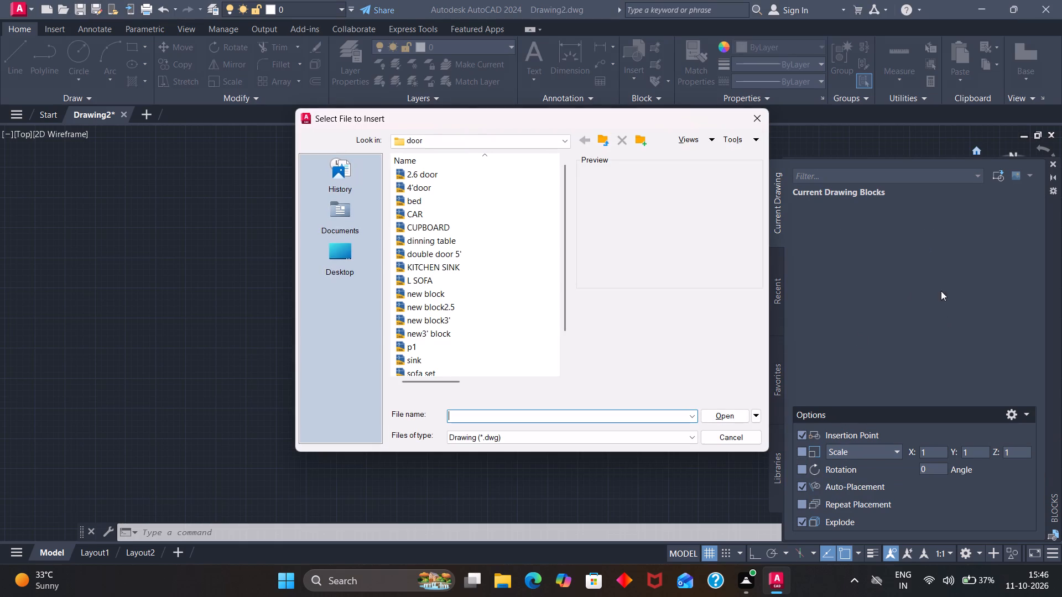
click(449, 318)
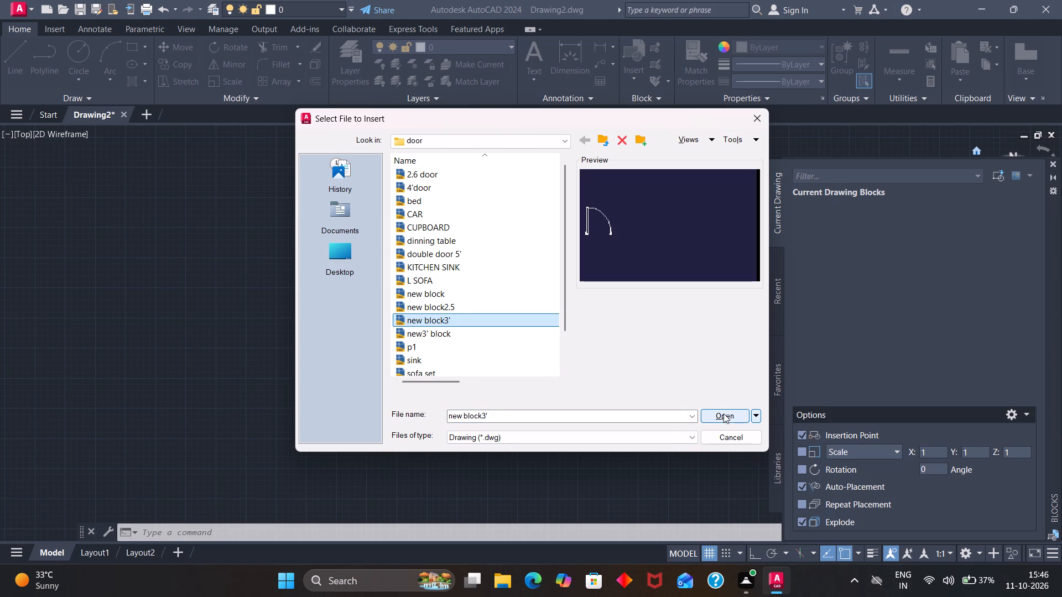
click(723, 412)
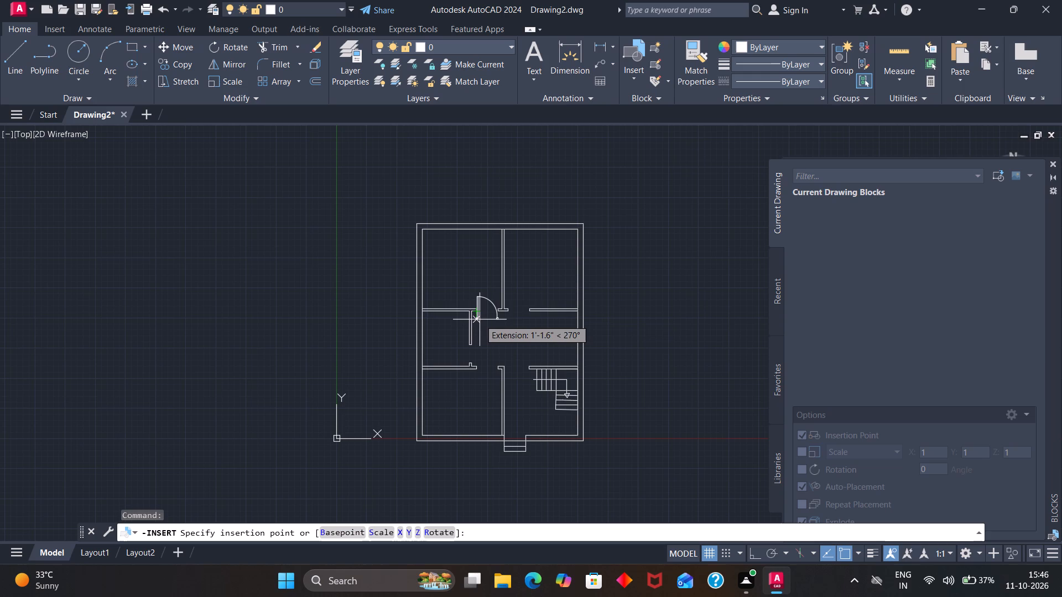
click(664, 335)
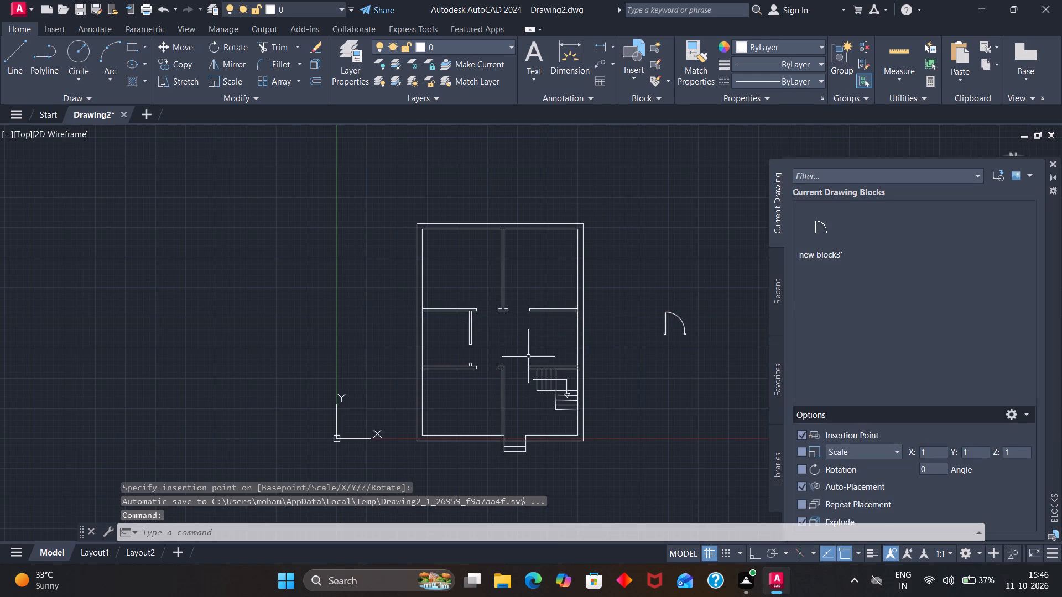
Group both stair flights, the landing outline, the direction line and its arrowhead triangle into one staircase group.
scroll(544, 392, up, 4)
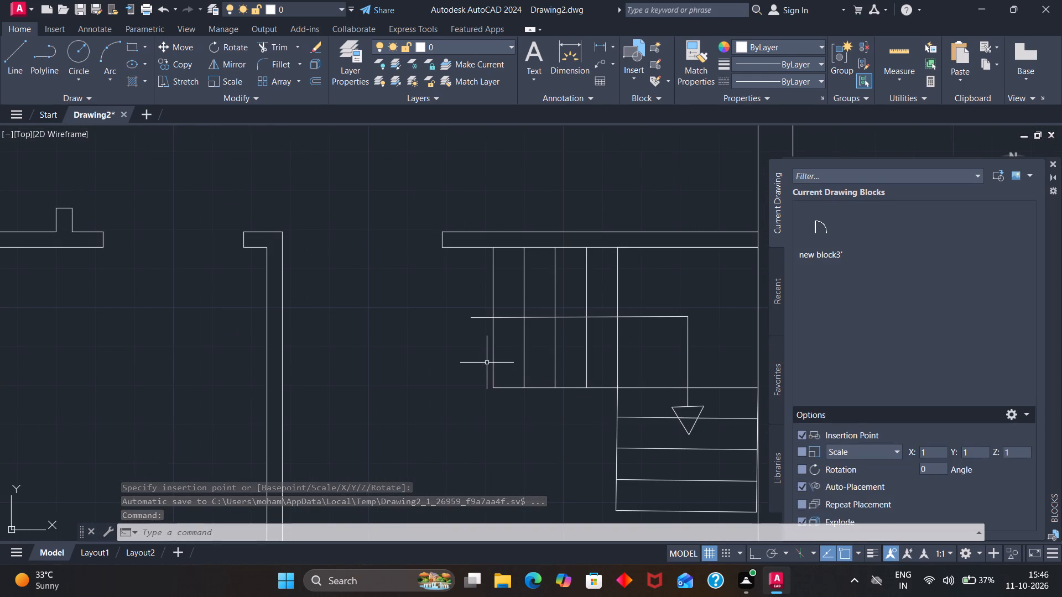
click(494, 358)
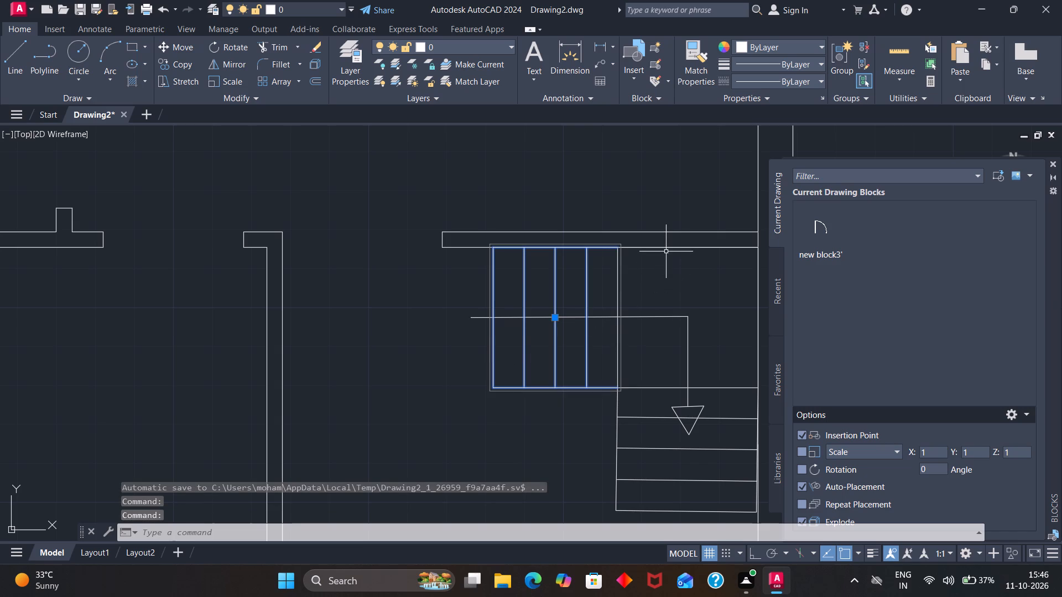
click(667, 246)
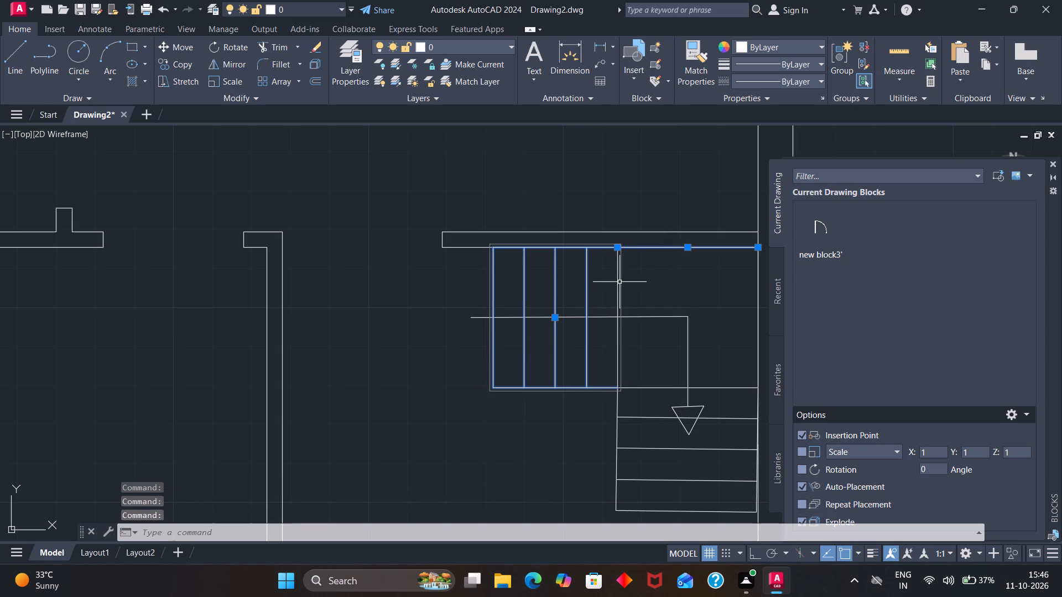
click(616, 284)
scroll(650, 298, down, 2)
scroll(709, 292, up, 2)
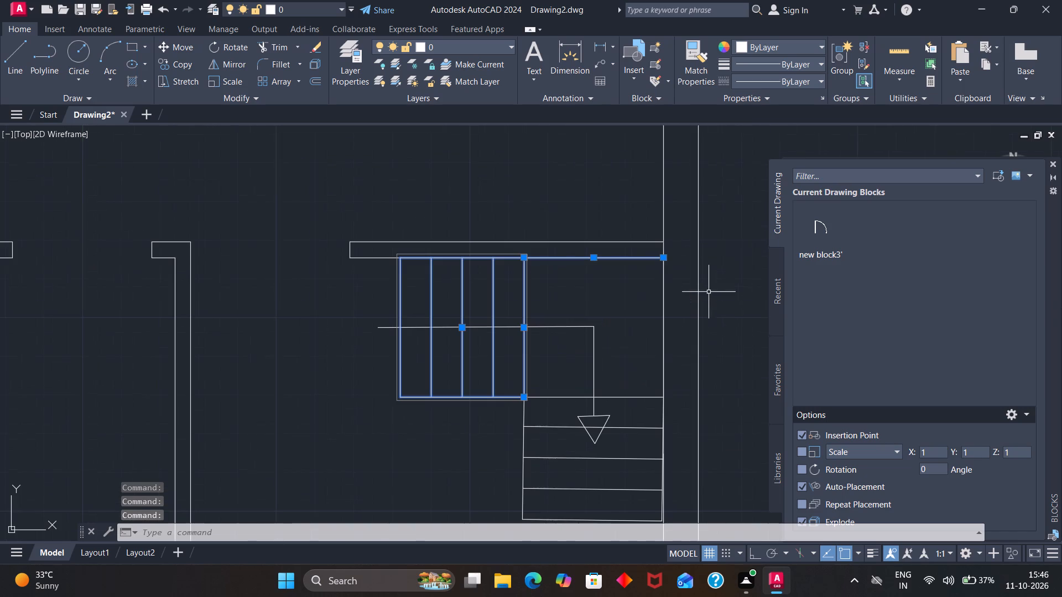
click(663, 309)
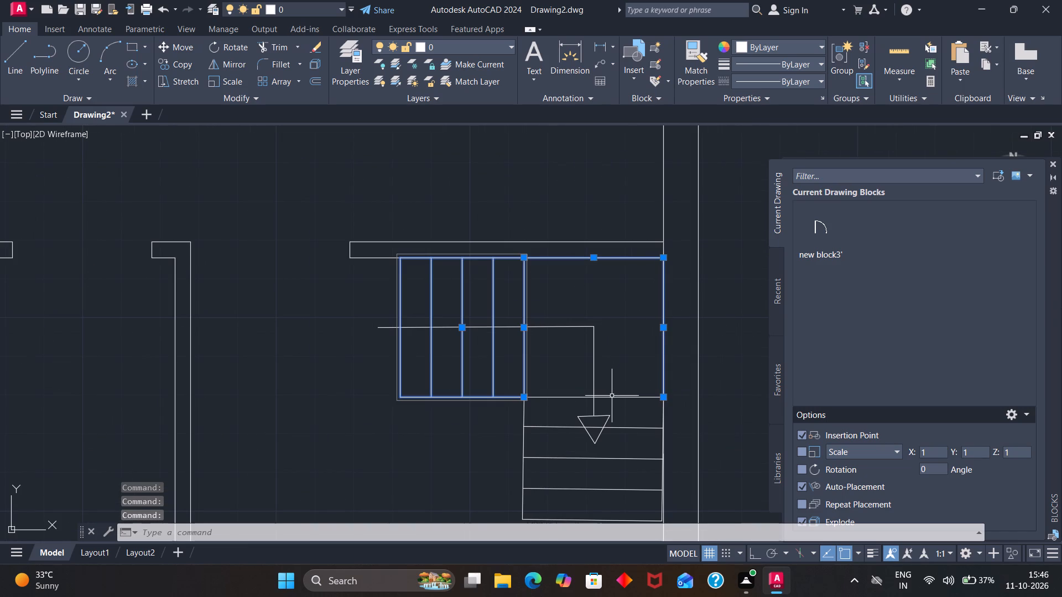
click(611, 397)
click(613, 429)
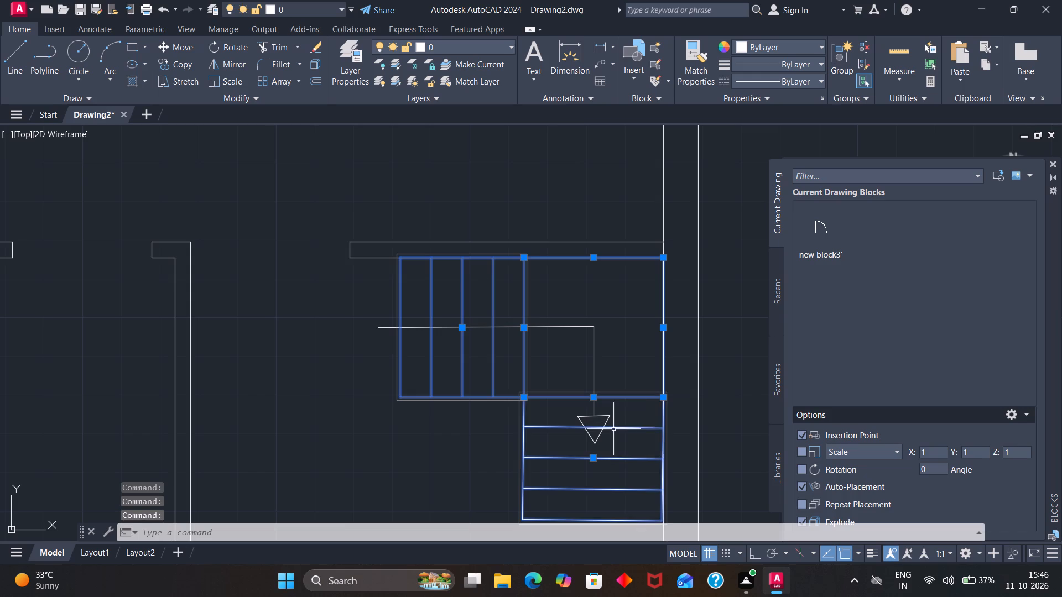
scroll(591, 414, down, 3)
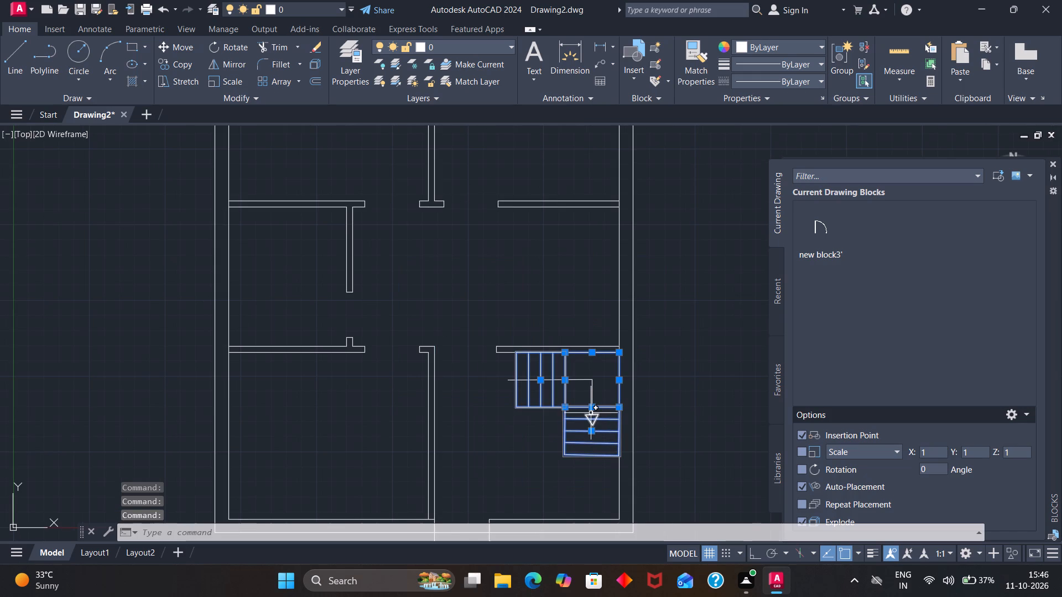
scroll(591, 418, up, 3)
click(591, 412)
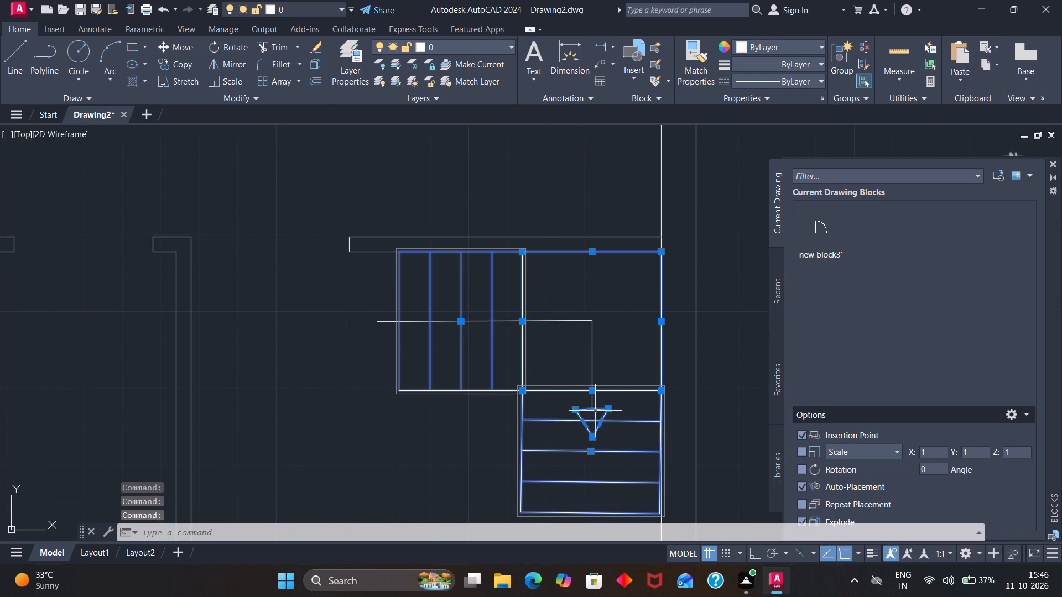
click(592, 405)
click(575, 322)
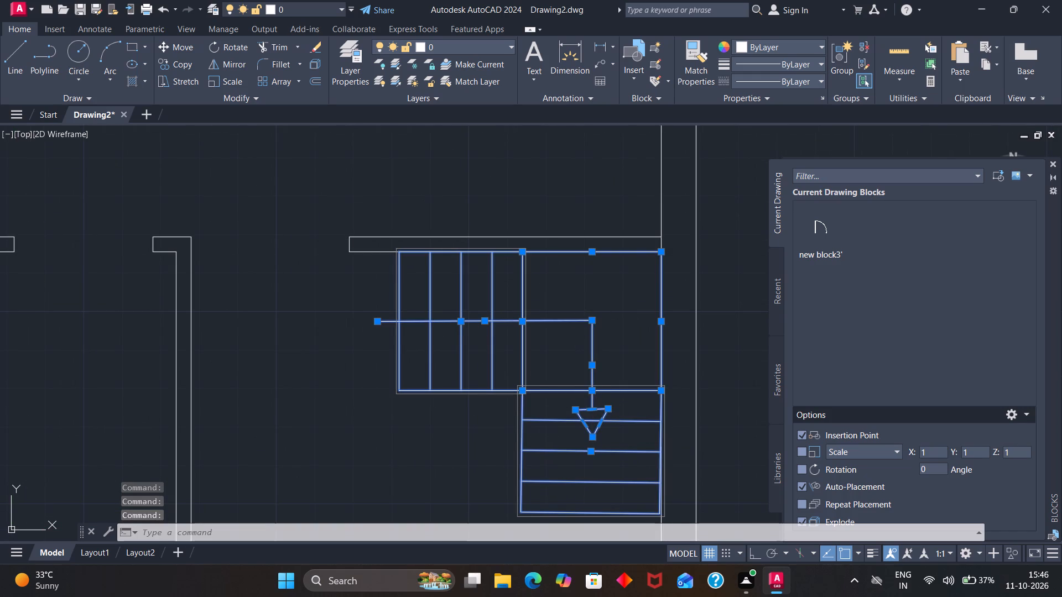
key(g)
key(Return)
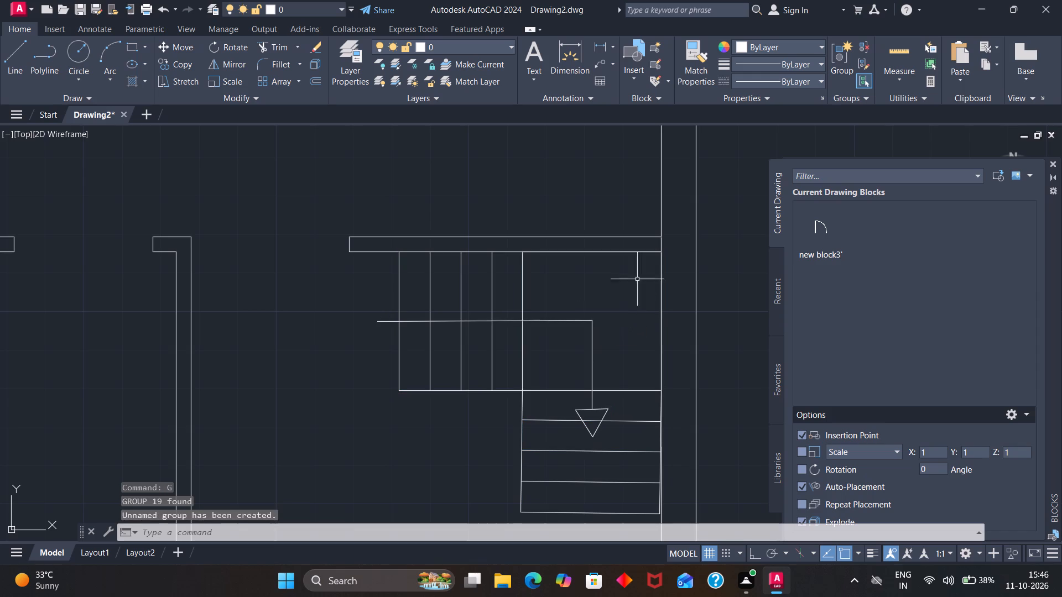
Move the staircase group by its upper-right corner out of the plan, into the empty space below the plan's lower-right corner.
key(m)
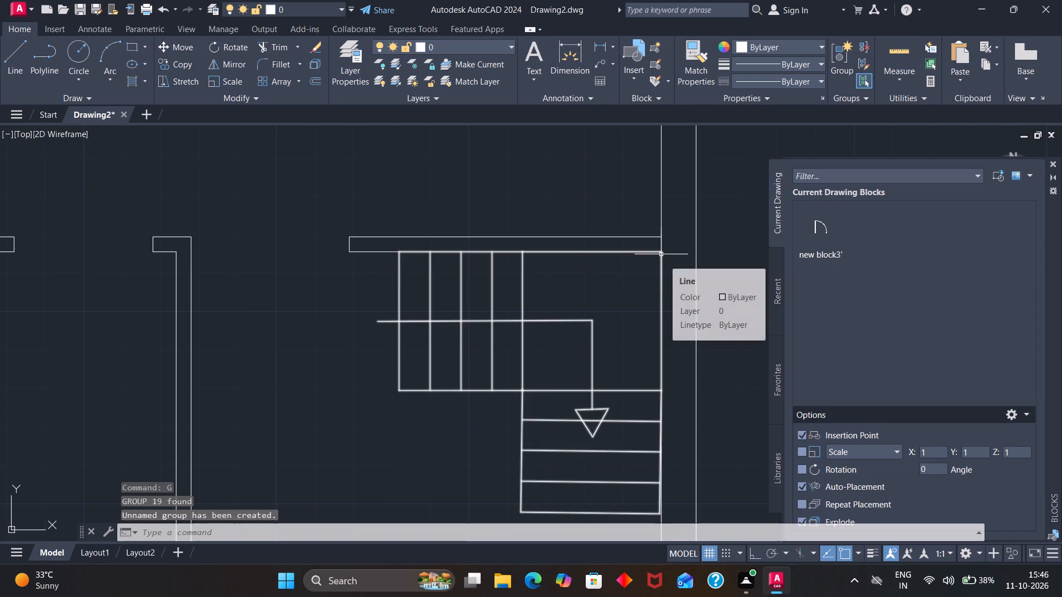
key(Return)
click(660, 254)
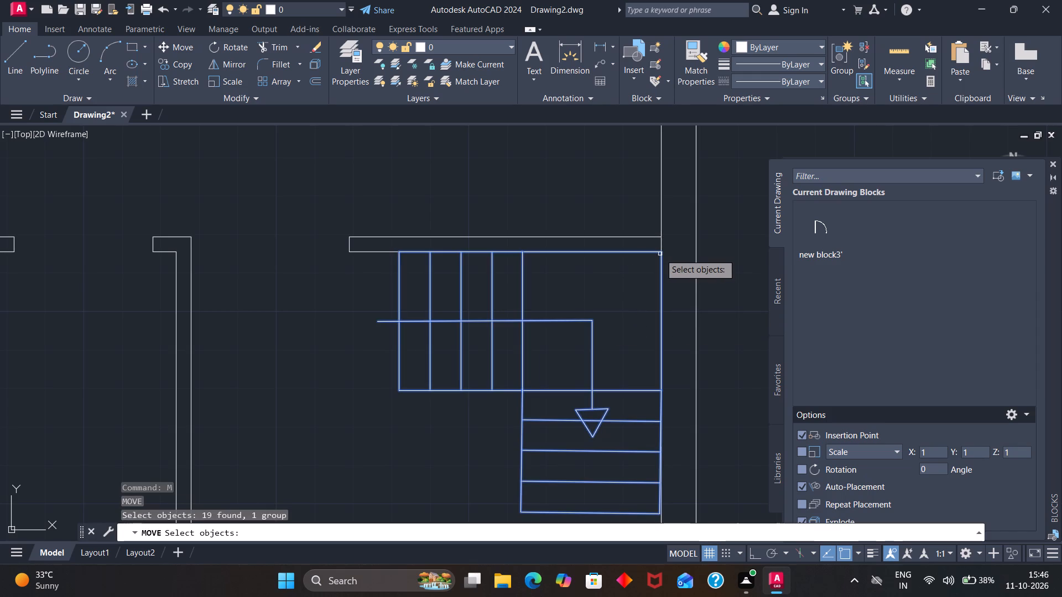
key(Return)
click(659, 252)
scroll(695, 247, down, 5)
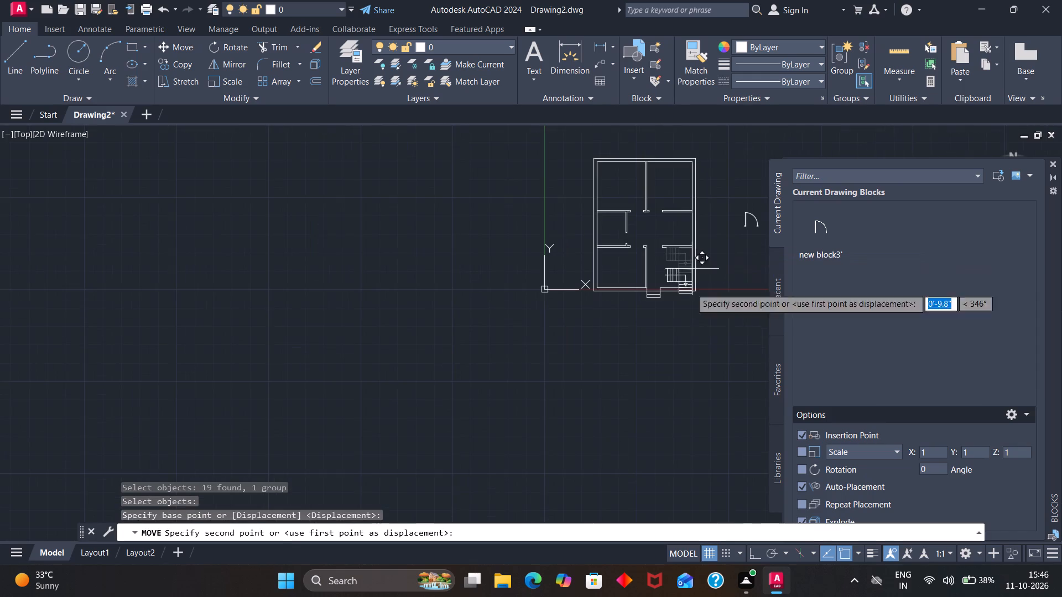
click(696, 336)
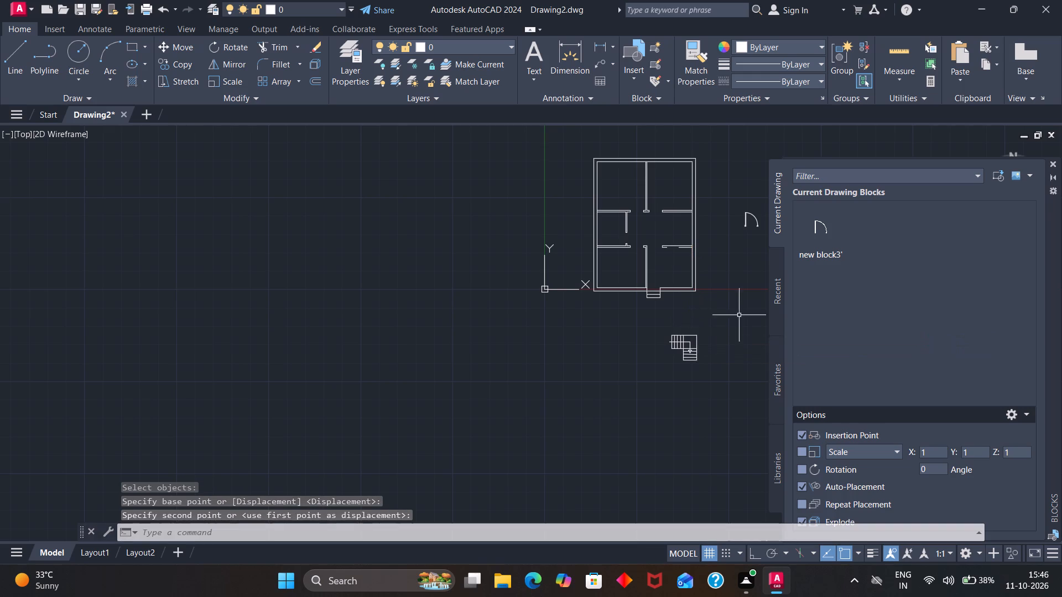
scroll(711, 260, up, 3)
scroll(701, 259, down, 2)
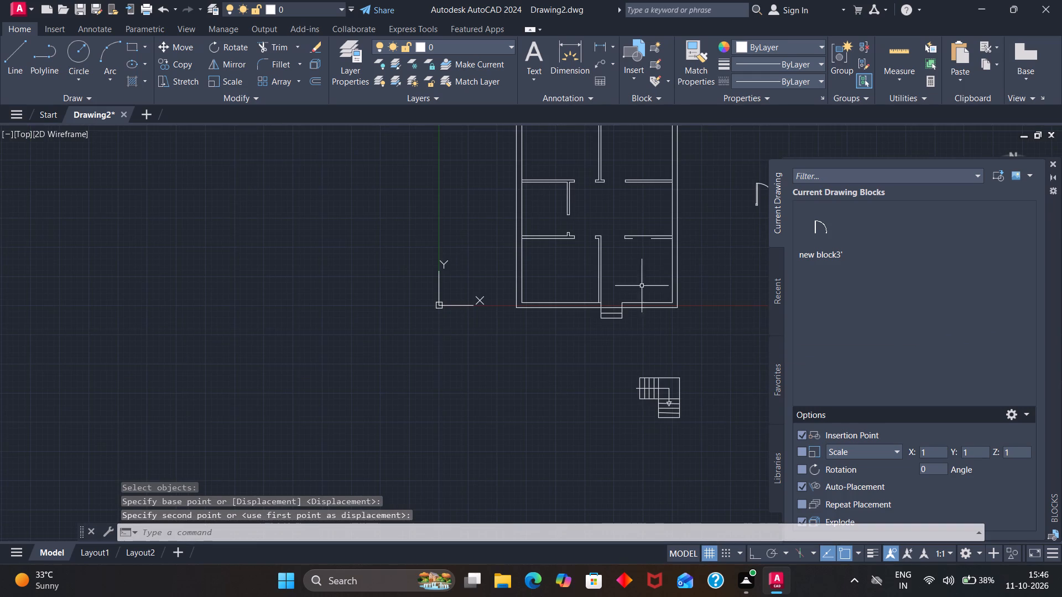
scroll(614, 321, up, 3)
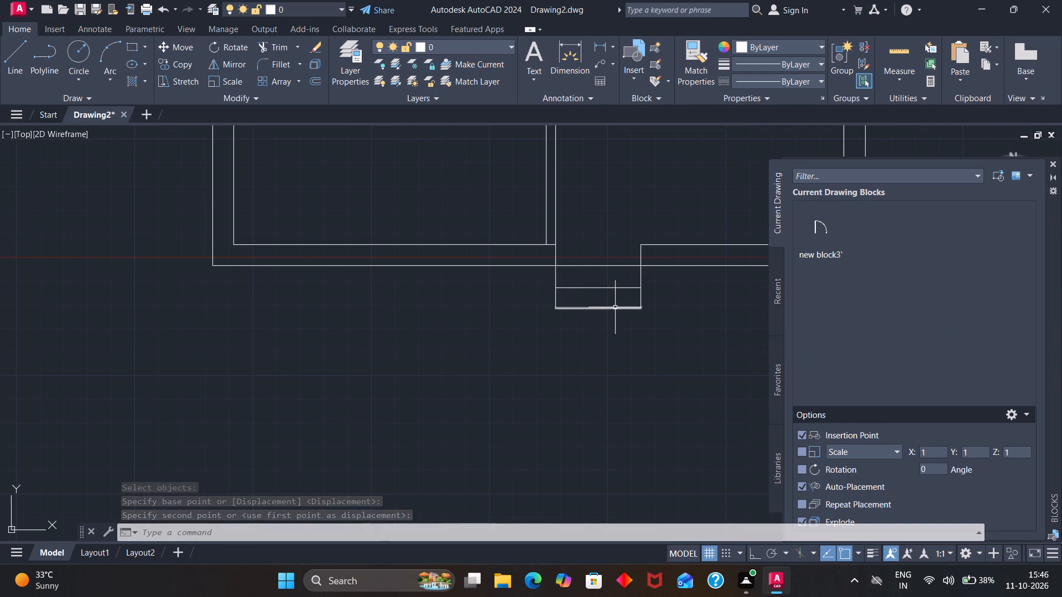
Group the three objects forming the entrance steps below the front door opening into one group.
click(615, 308)
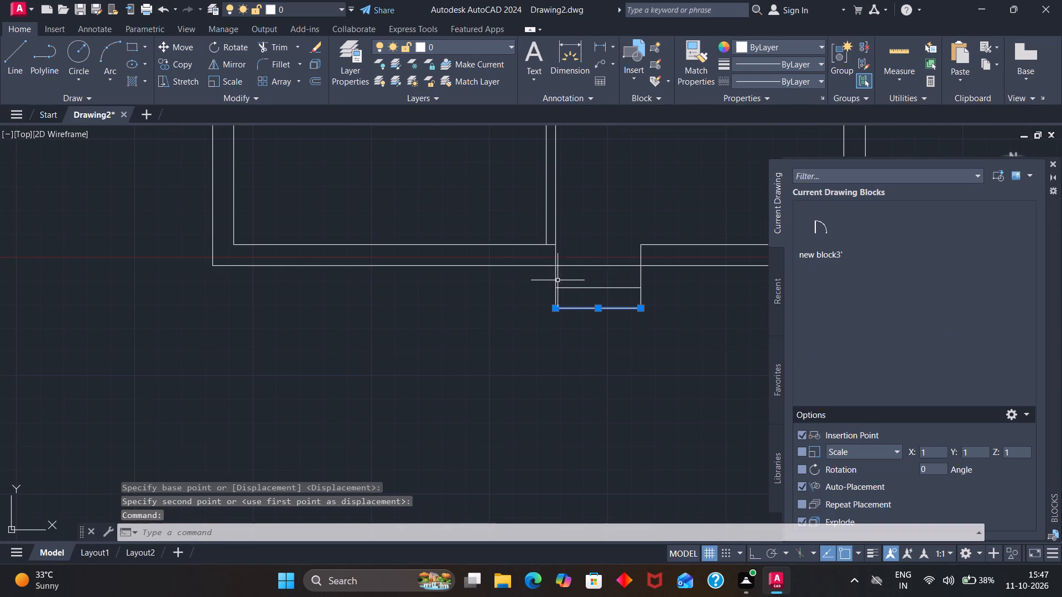
click(555, 280)
click(581, 287)
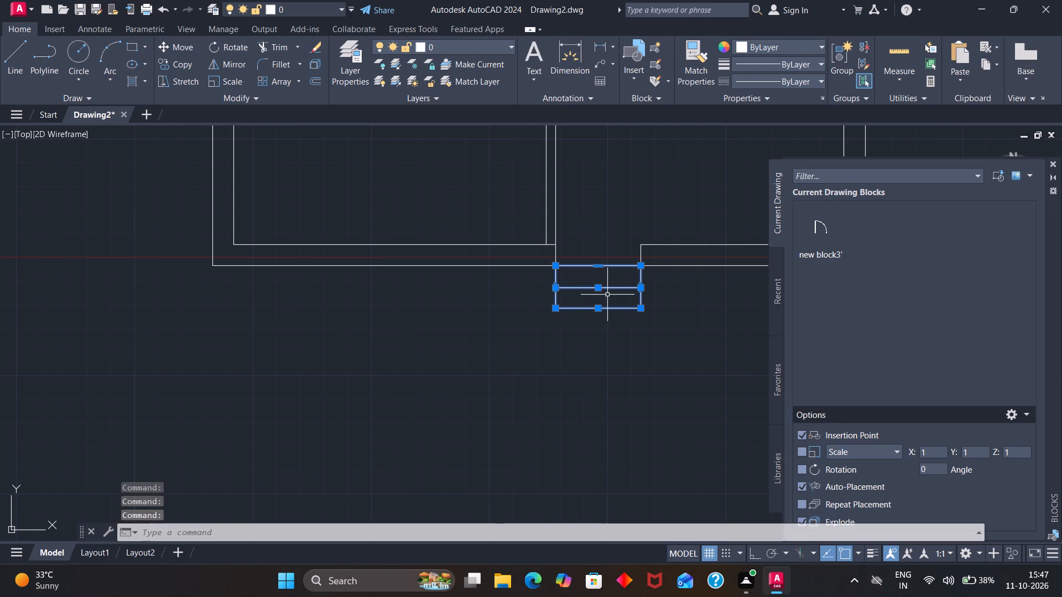
key(g)
key(Return)
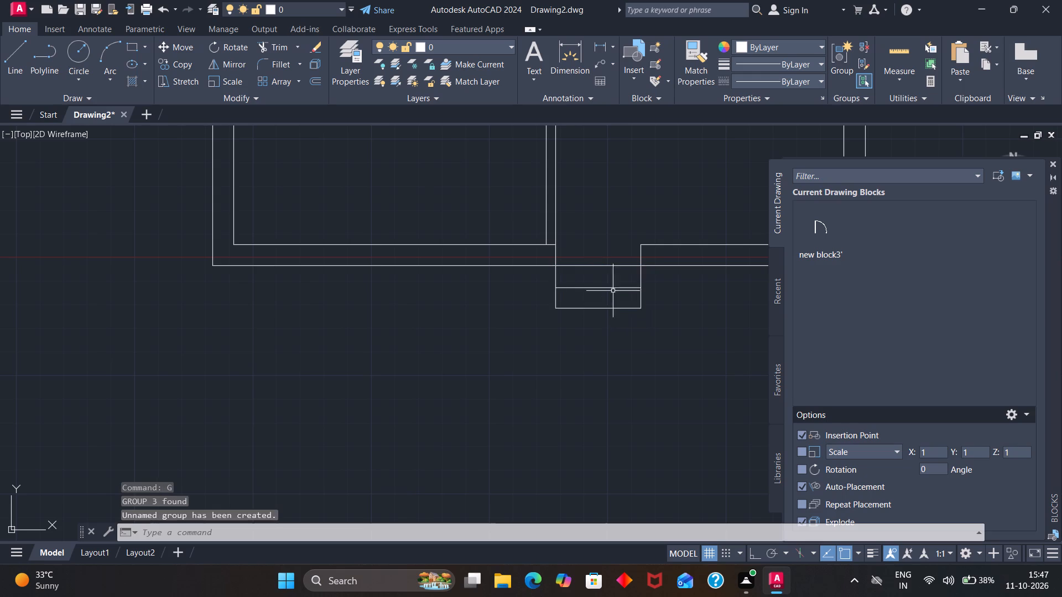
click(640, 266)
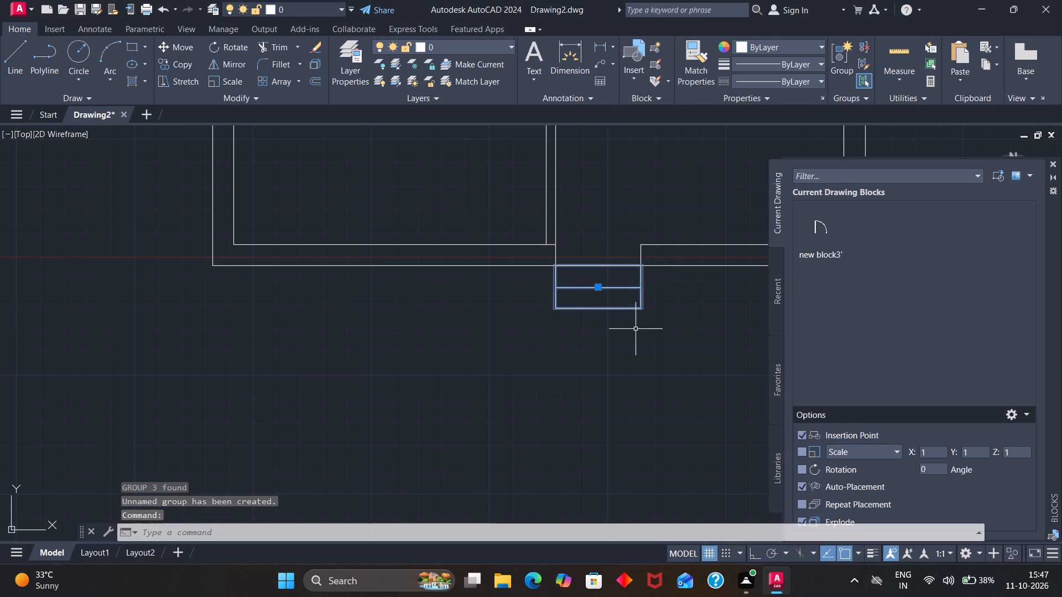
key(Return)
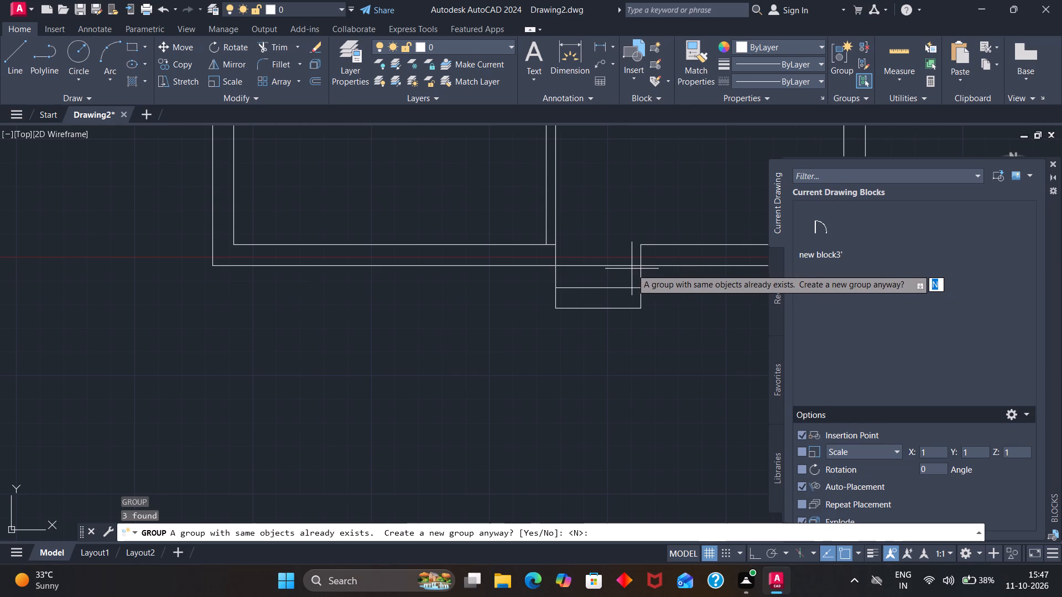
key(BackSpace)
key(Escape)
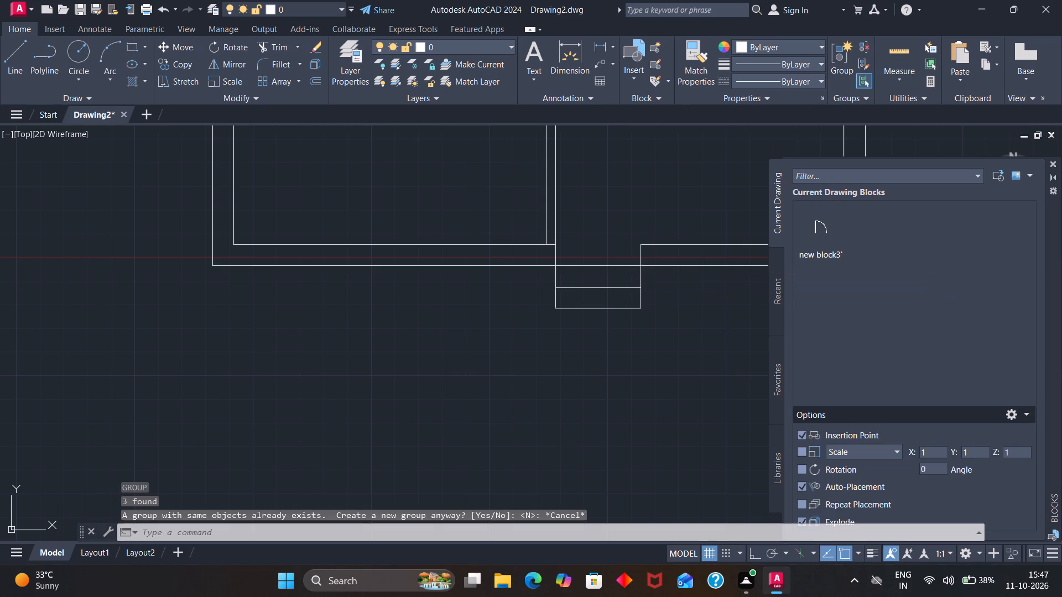
Move the entrance steps group by its upper-right corner about 2'-4" straight down, clear of the plan's bottom wall.
key(m)
key(Return)
click(623, 264)
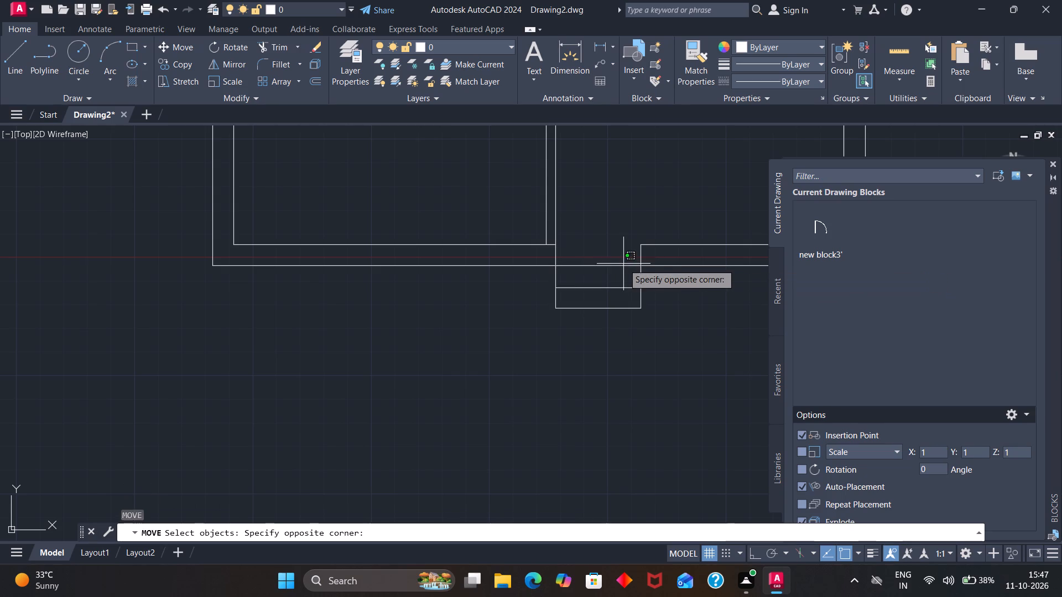
key(Return)
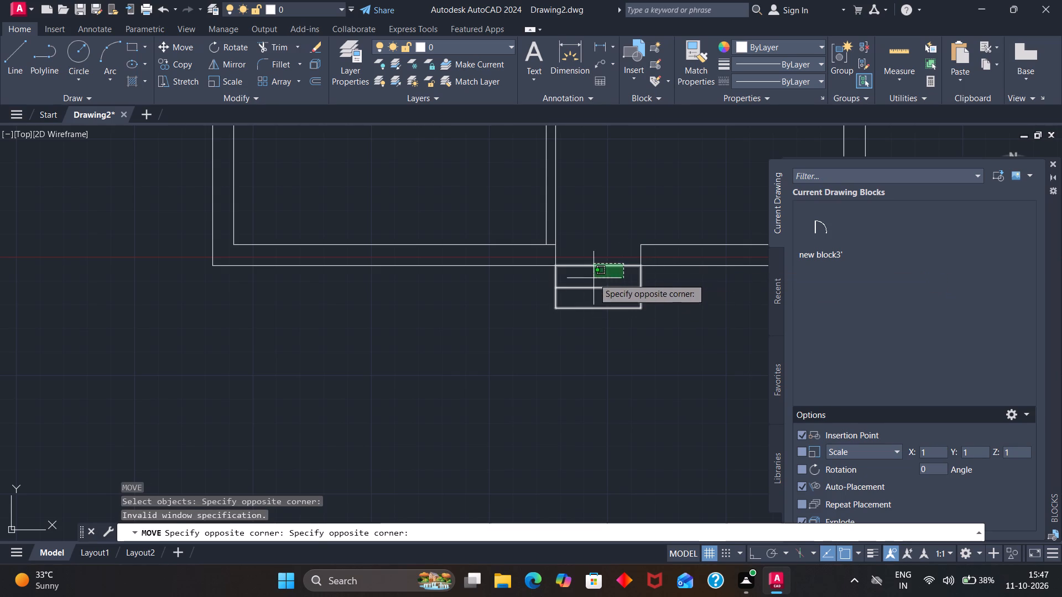
click(596, 272)
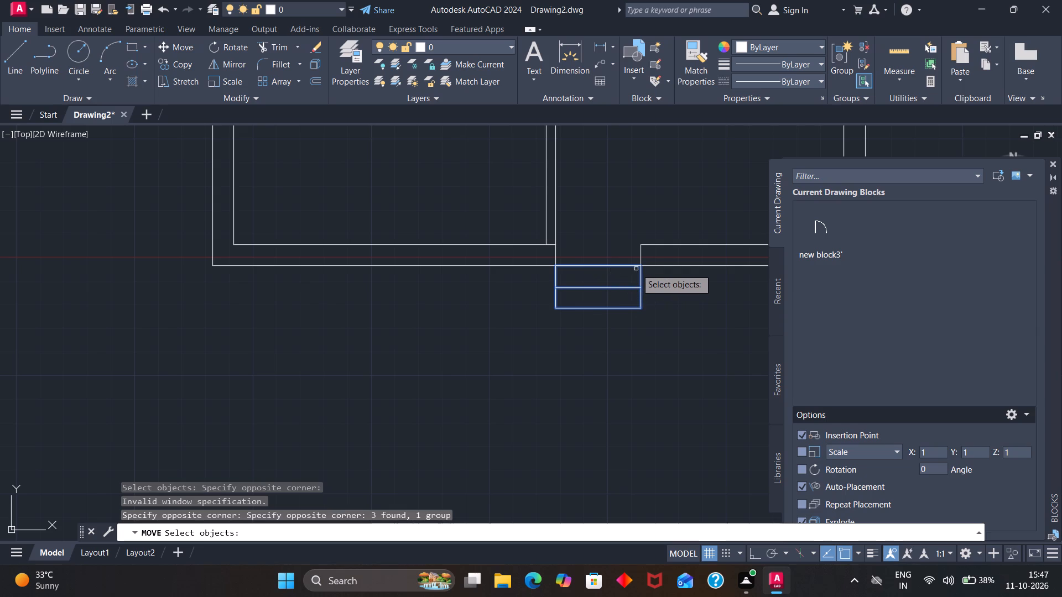
key(Return)
click(641, 266)
click(645, 332)
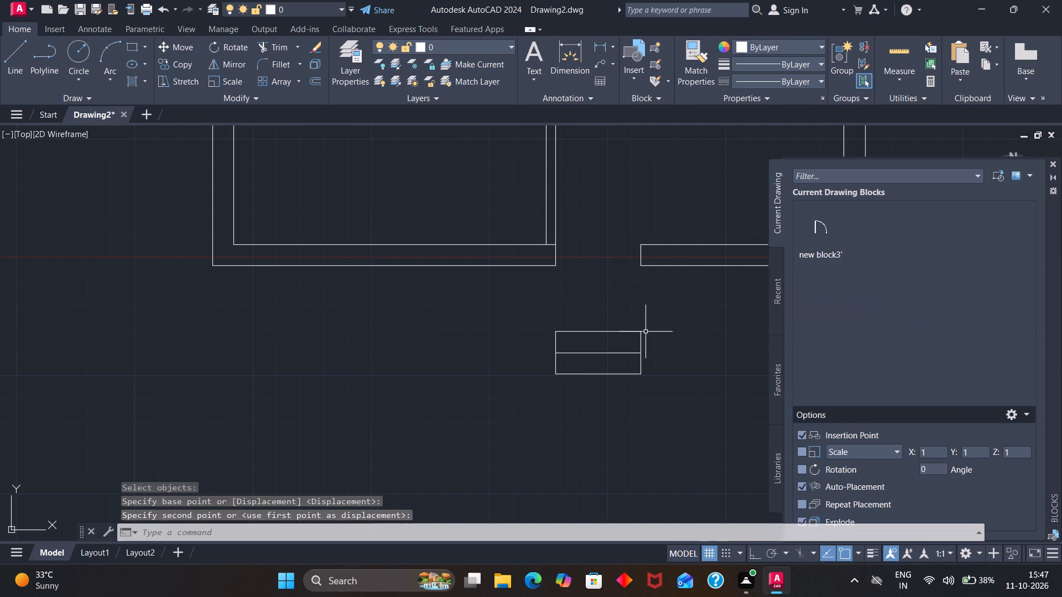
Create a new layer named "wall" and give it the colour yellow.
scroll(645, 332, down, 3)
scroll(516, 315, down, 2)
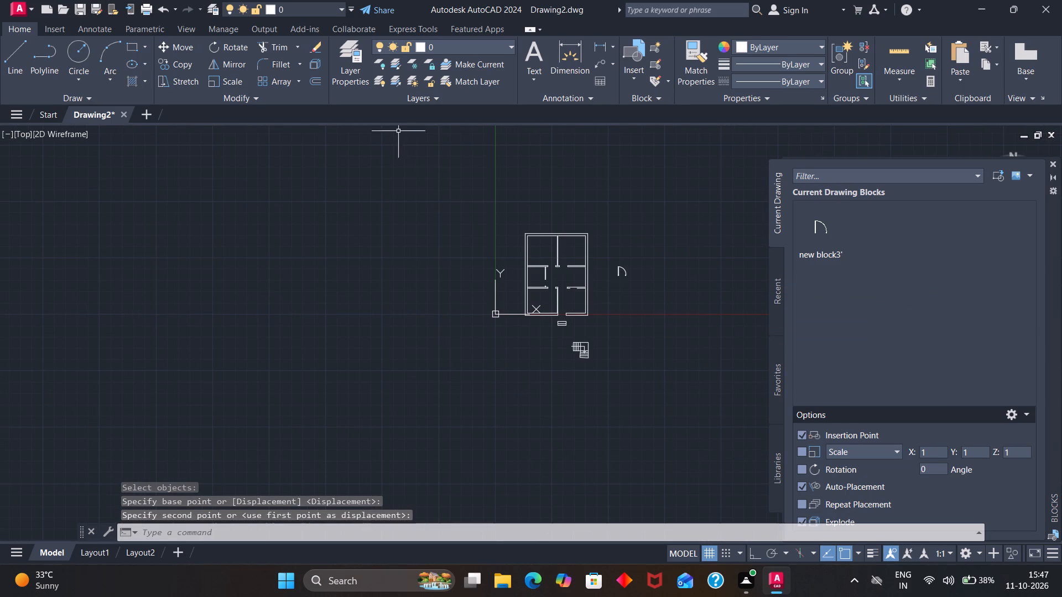
click(355, 61)
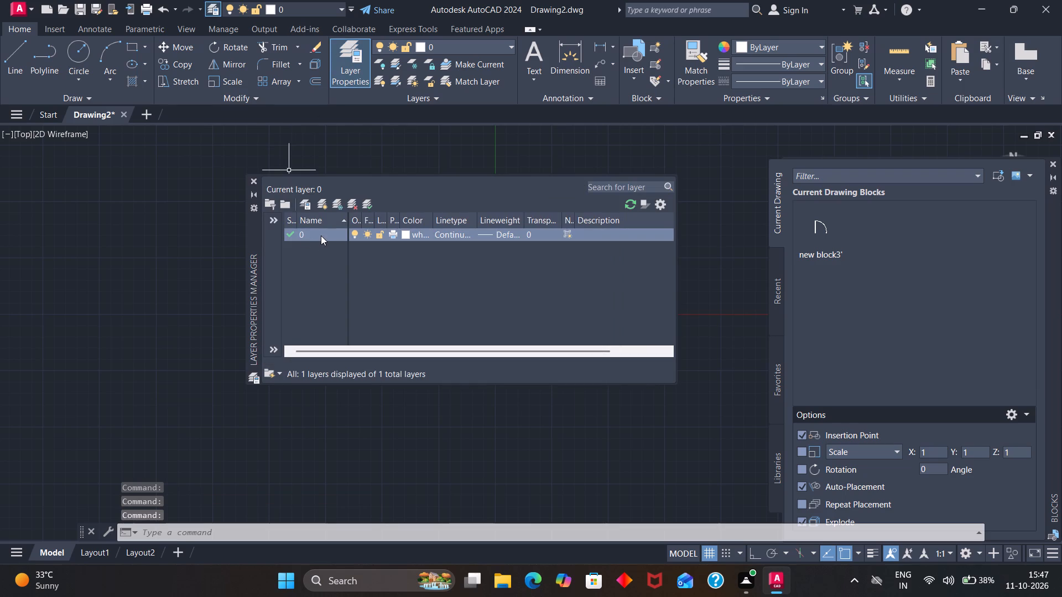
click(321, 235)
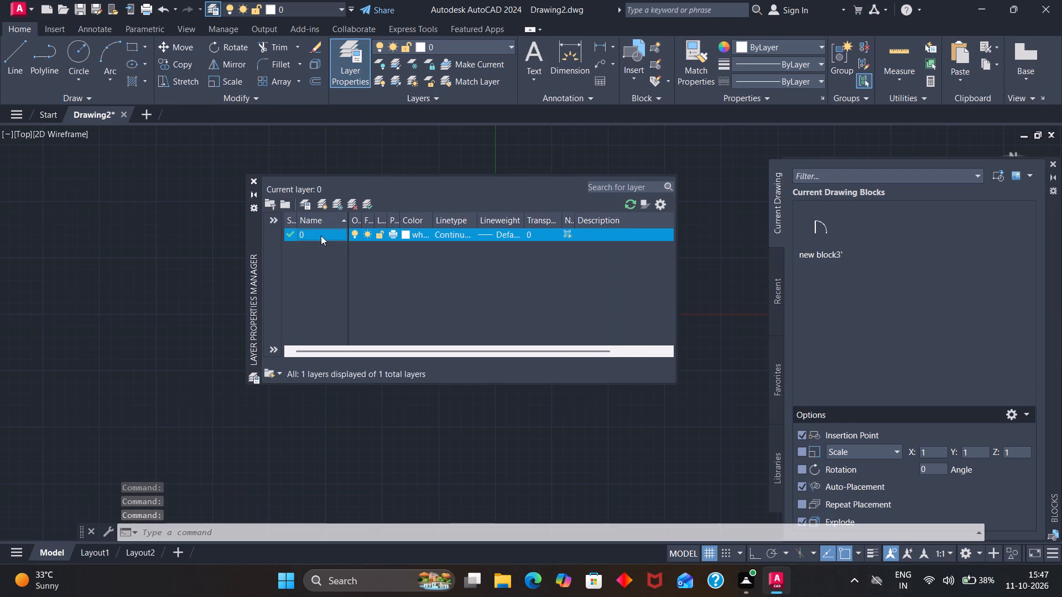
click(322, 200)
click(330, 244)
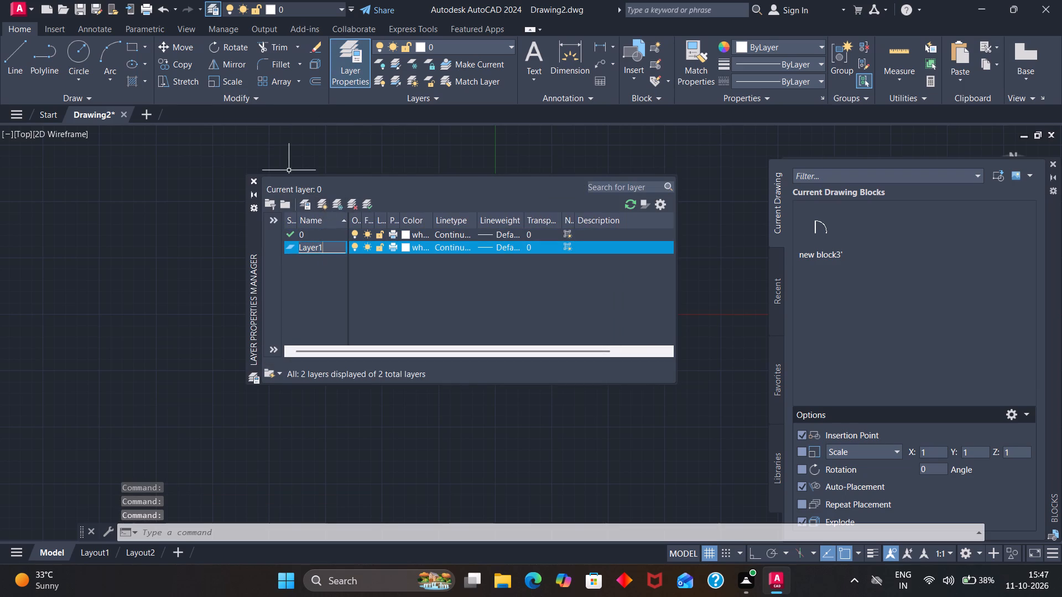
key(BackSpace)
key(BackSpace)
key(BackSpace)
key(BackSpace)
key(BackSpace)
key(BackSpace)
key(BackSpace)
key(BackSpace)
key(BackSpace)
key(BackSpace)
key(BackSpace)
key(BackSpace)
text(wall)
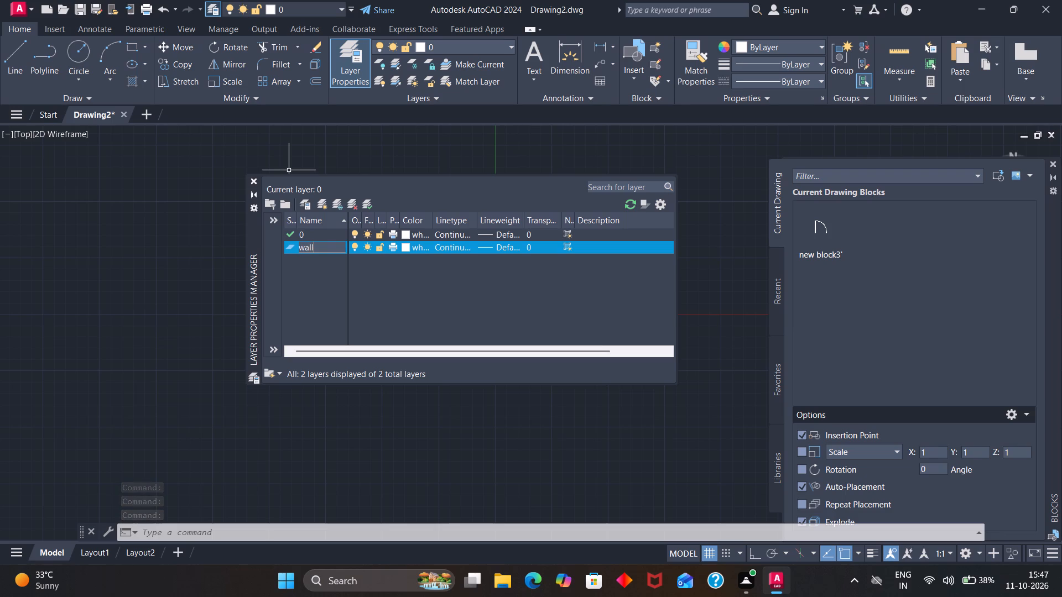
click(405, 243)
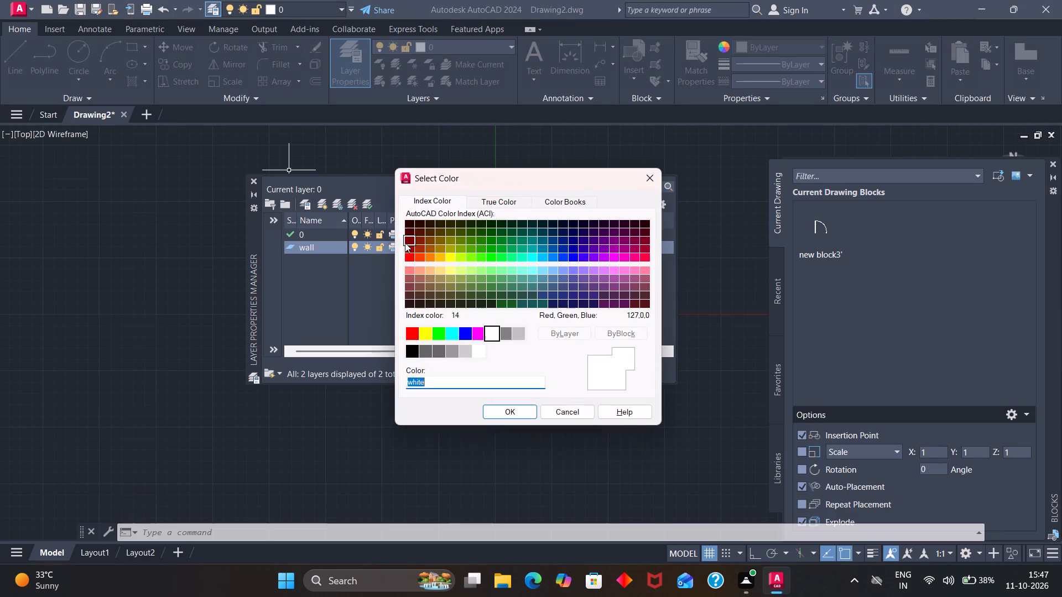
click(426, 331)
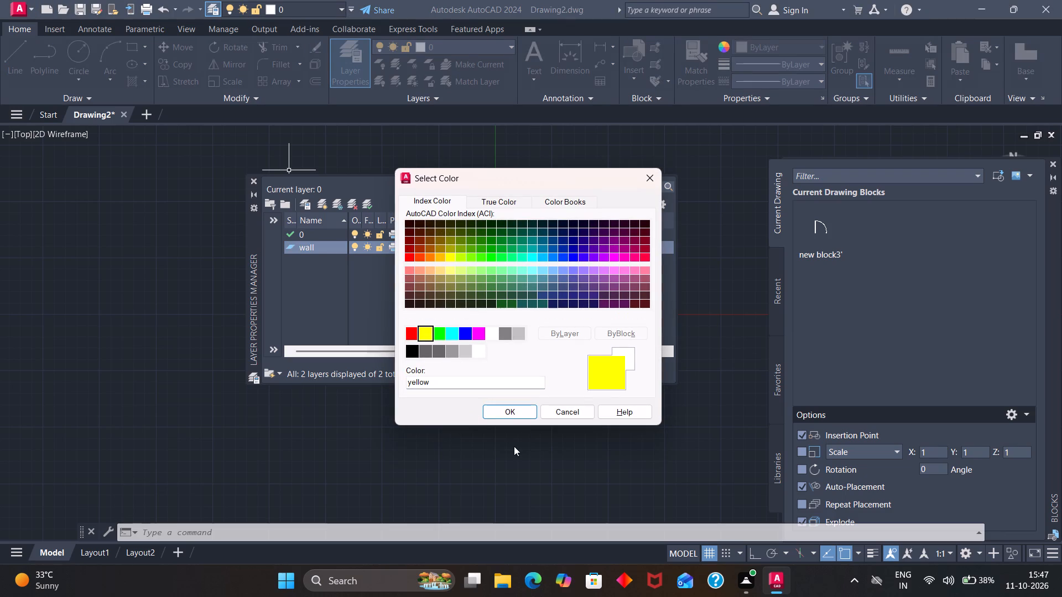
click(511, 413)
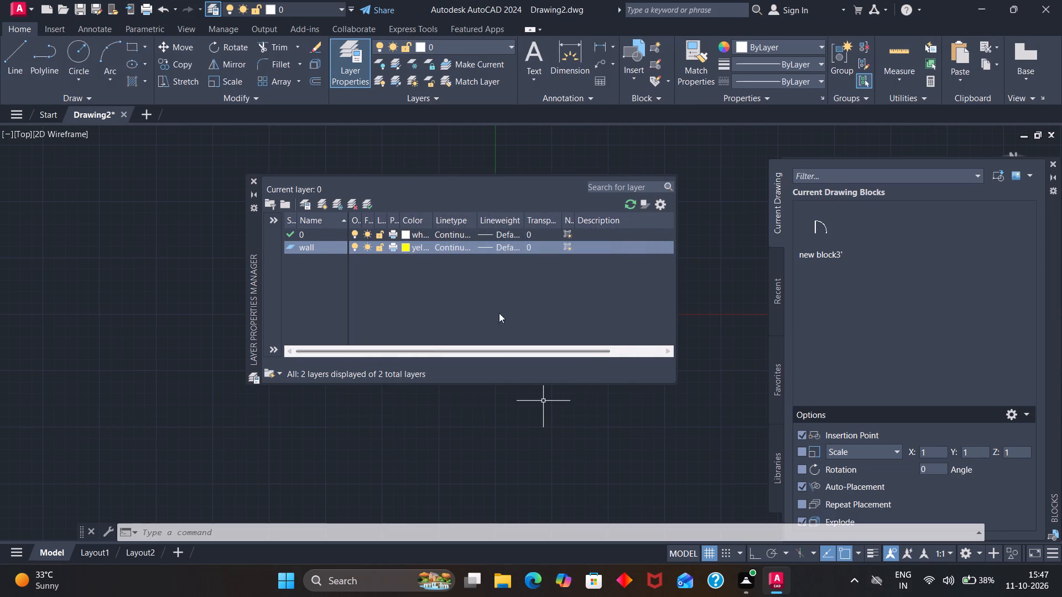
click(254, 178)
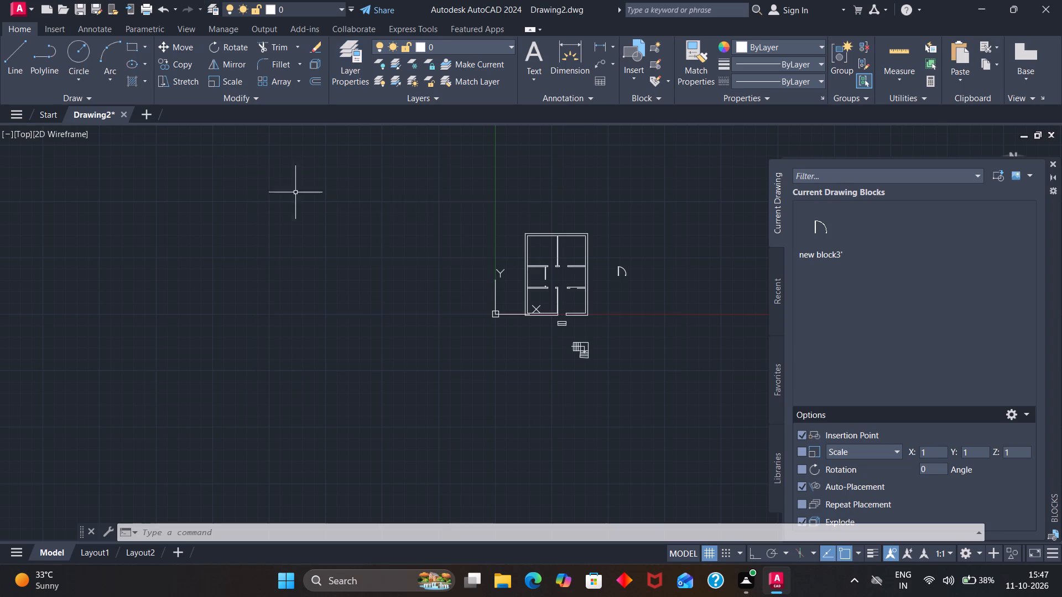
Assign all outer and inner wall lines of the plan to the yellow "wall" layer, excluding the door, entrance steps and staircase.
scroll(559, 298, up, 3)
scroll(559, 298, down, 1)
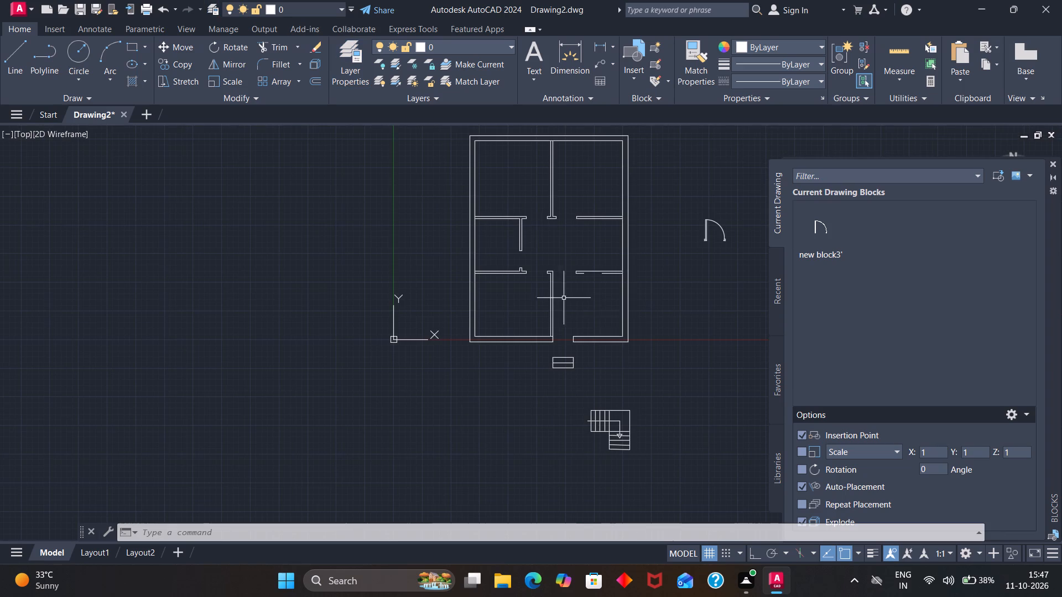
click(618, 357)
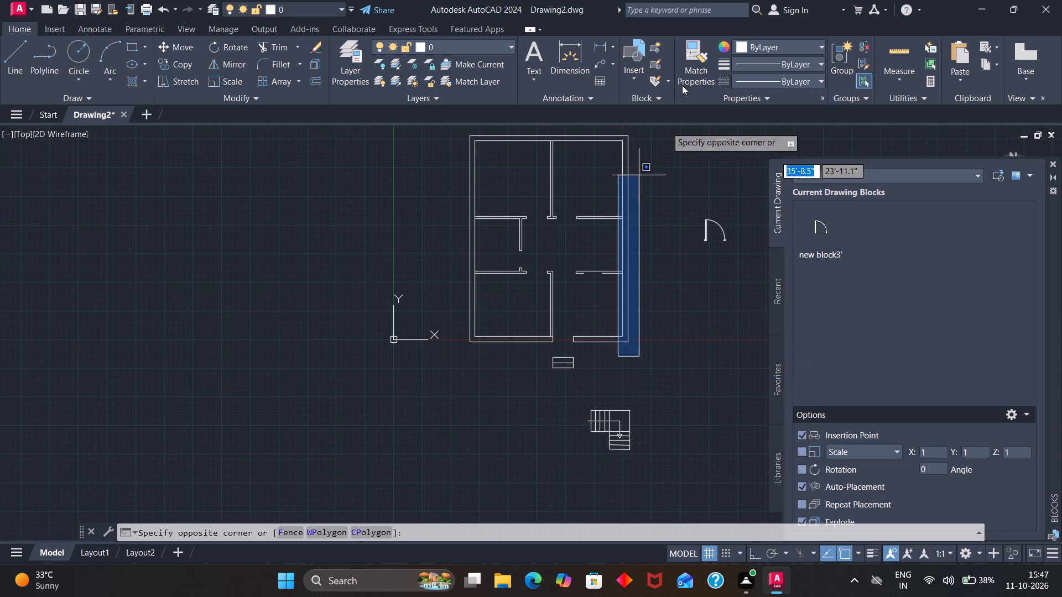
drag(627, 133, 585, 125)
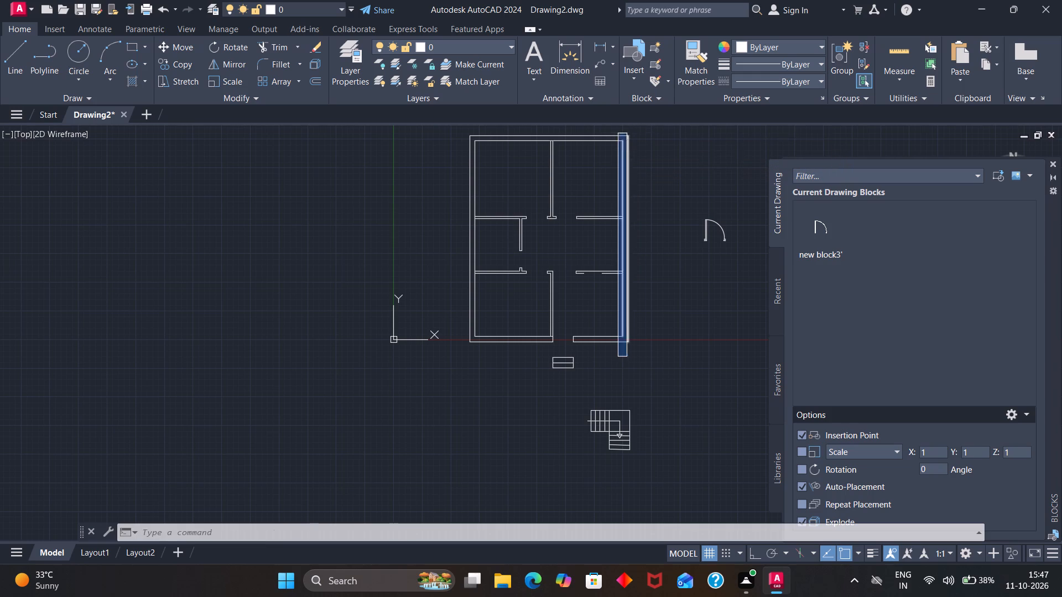
drag(585, 125, 467, 128)
drag(437, 135, 645, 282)
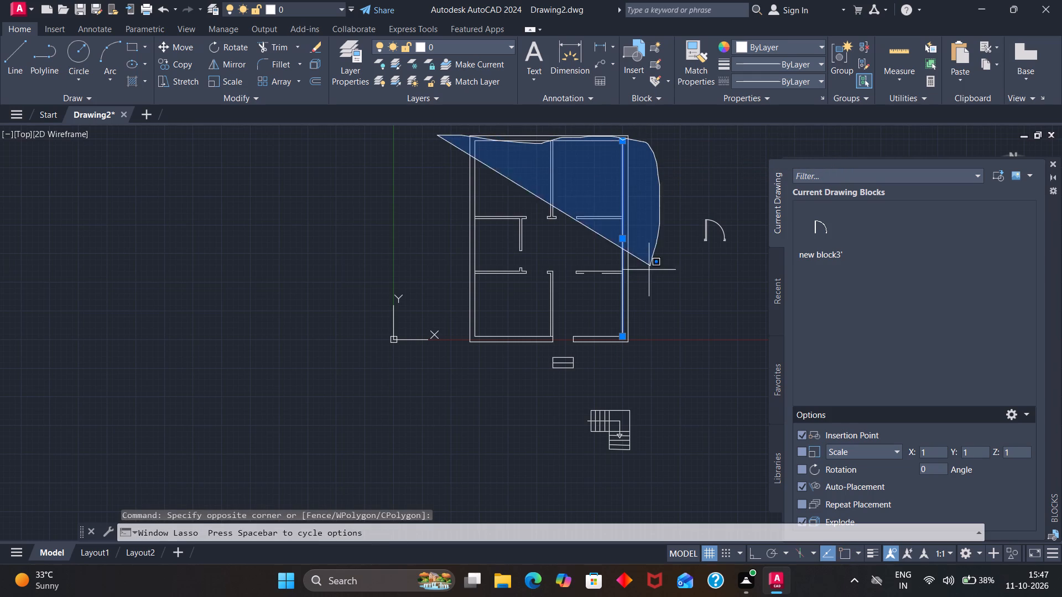
drag(645, 282, 636, 318)
scroll(658, 205, down, 1)
drag(671, 180, 594, 143)
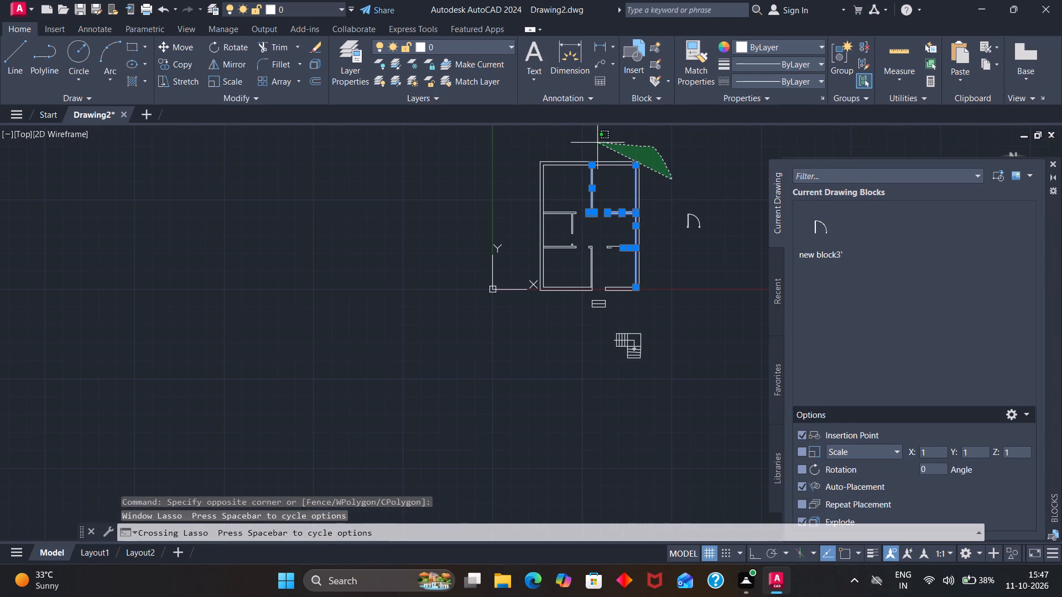
drag(594, 143, 574, 302)
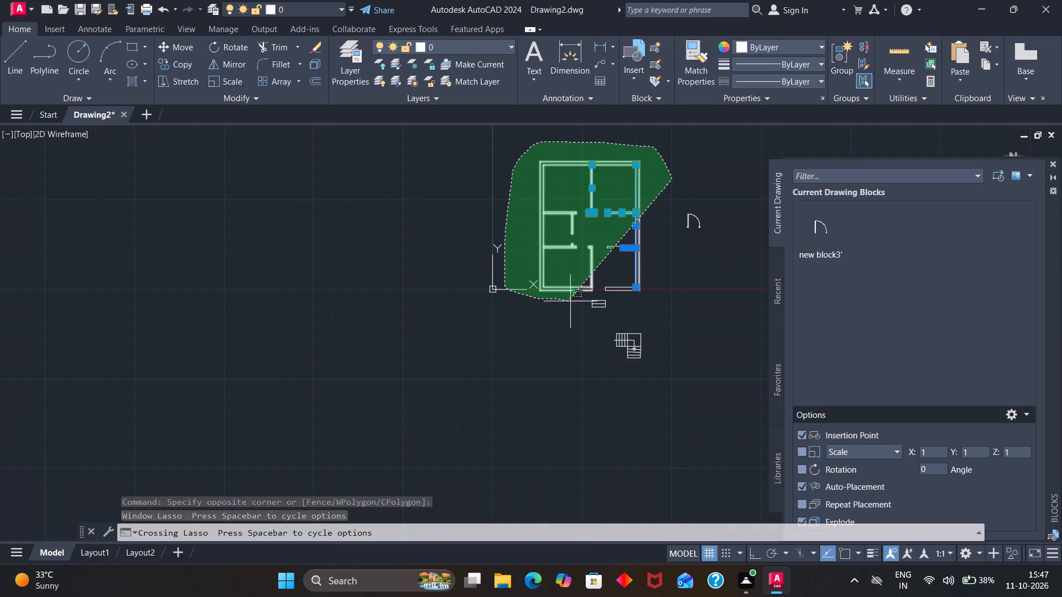
drag(574, 302, 644, 300)
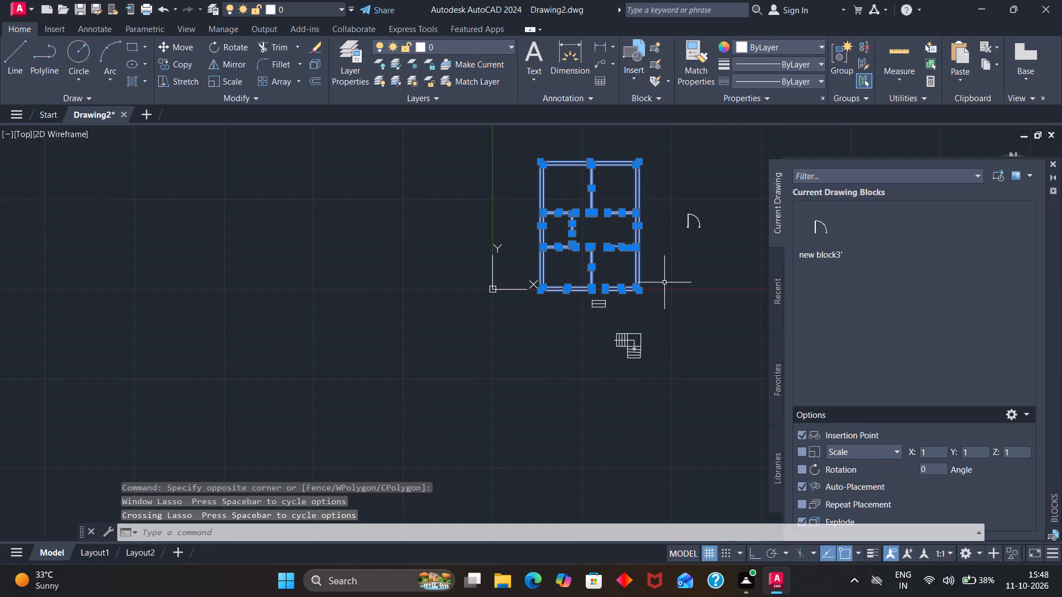
scroll(666, 282, up, 2)
scroll(638, 271, down, 1)
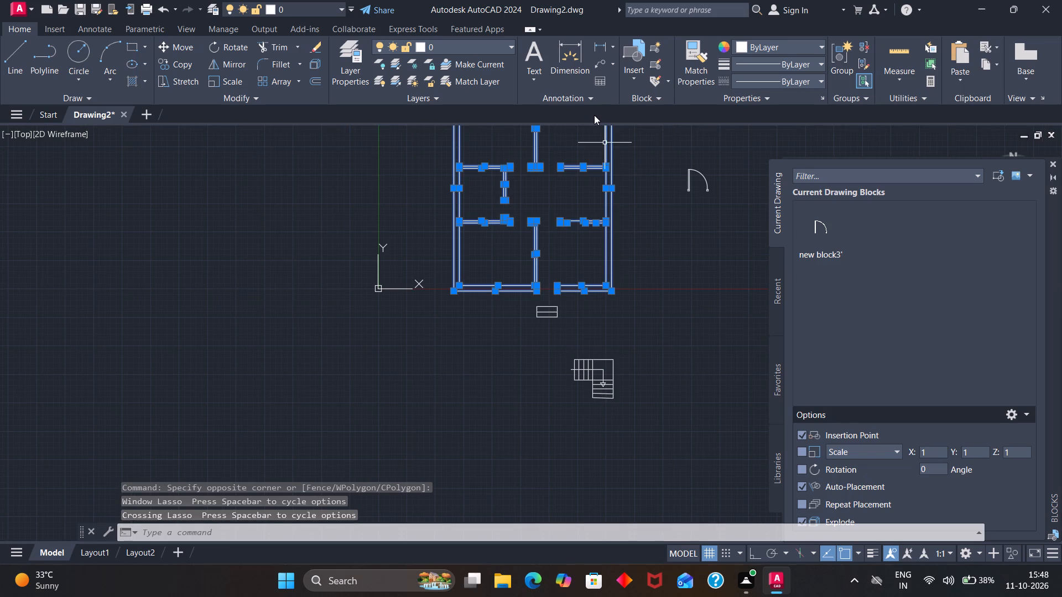
scroll(594, 115, down, 2)
click(510, 43)
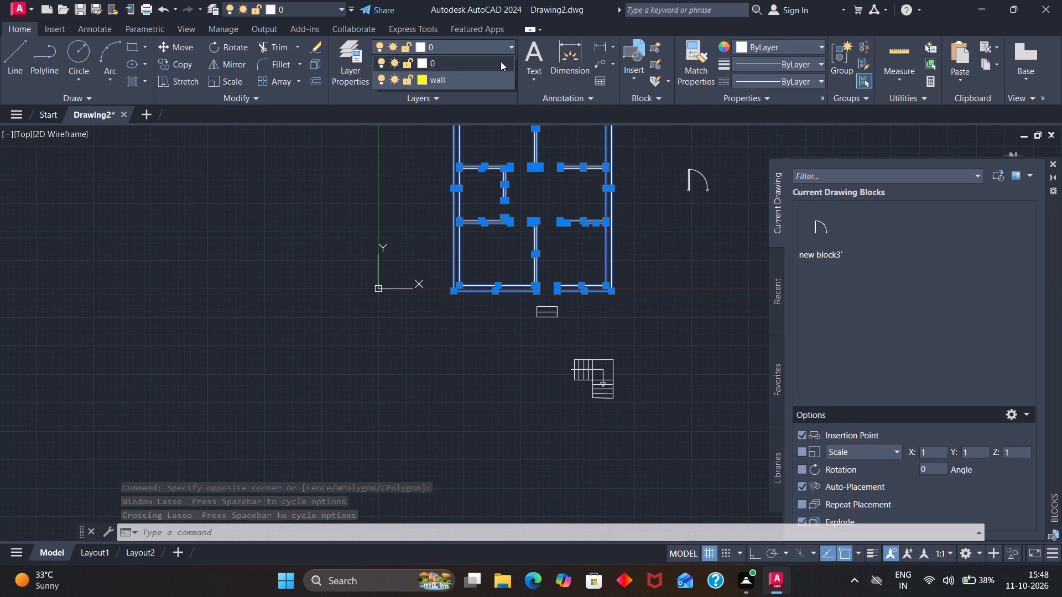
click(419, 80)
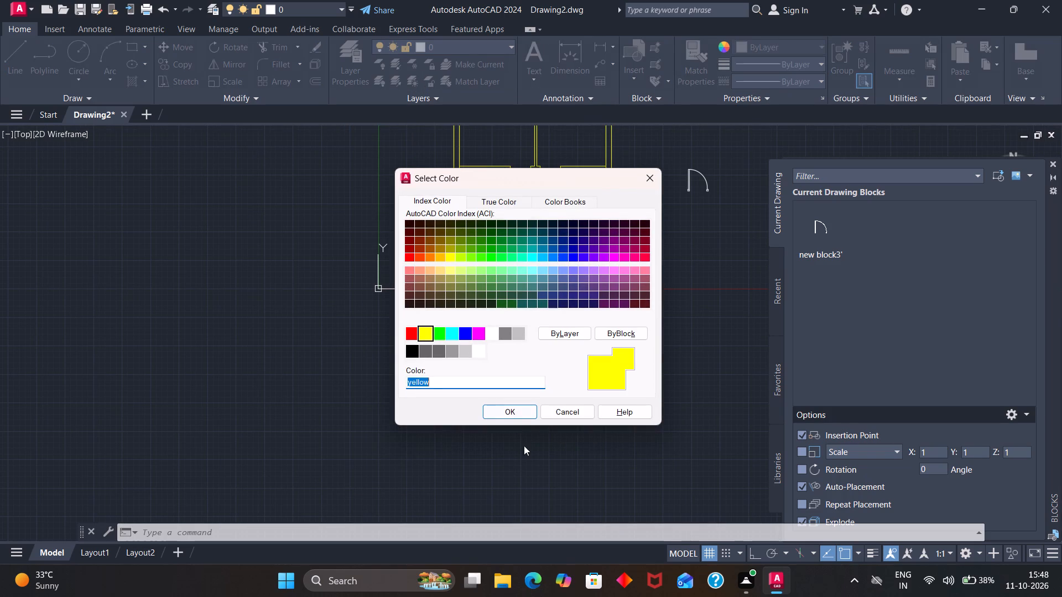
click(510, 412)
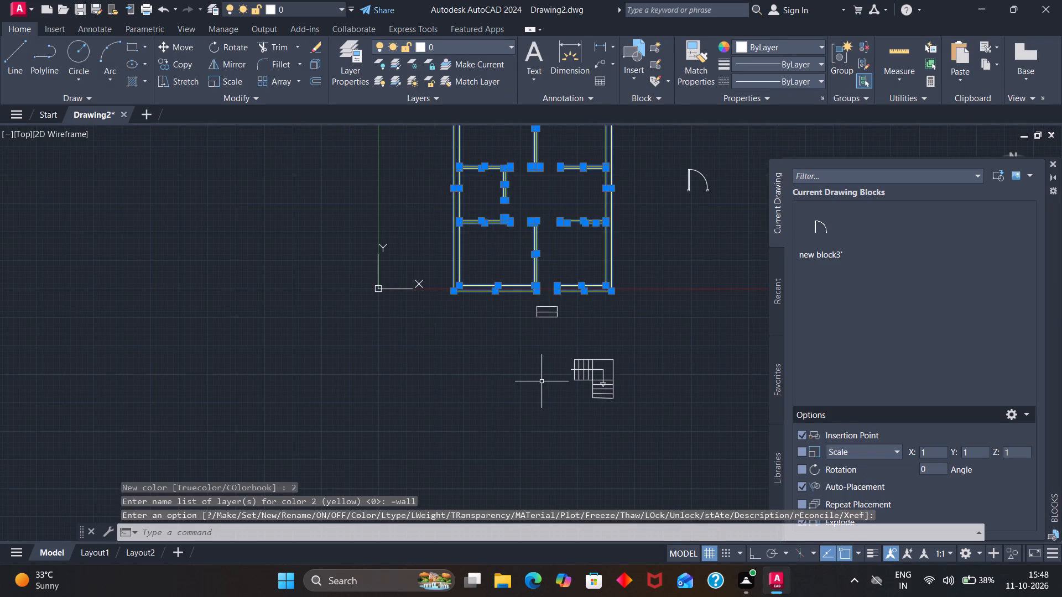
key(Escape)
Move the entrance steps group by its upper-right corner straight up about 2'-4" against the bottom wall at the front door opening.
scroll(539, 287, down, 2)
scroll(556, 248, up, 2)
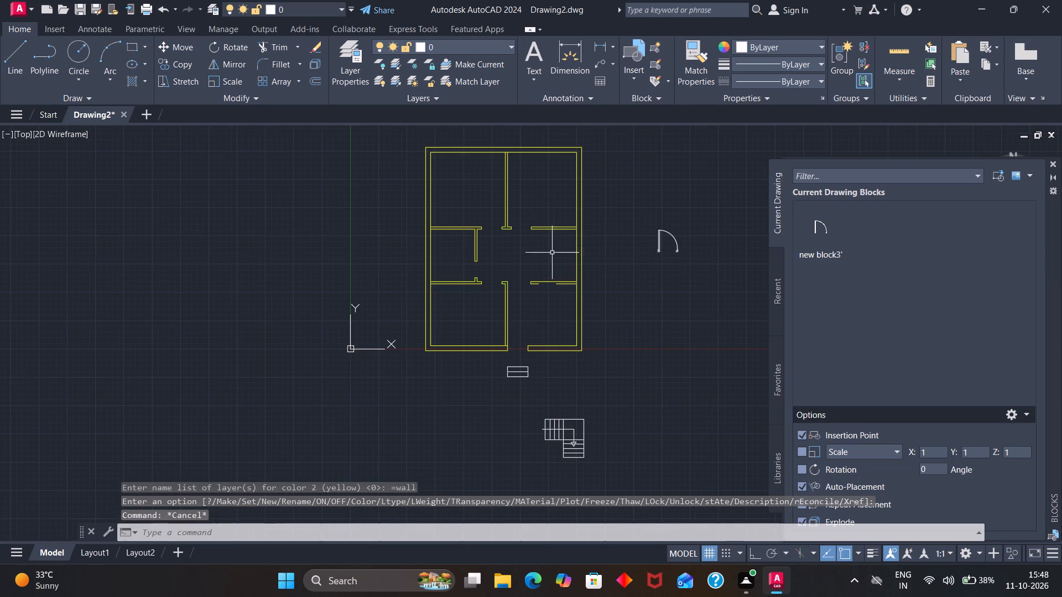
scroll(551, 254, up, 1)
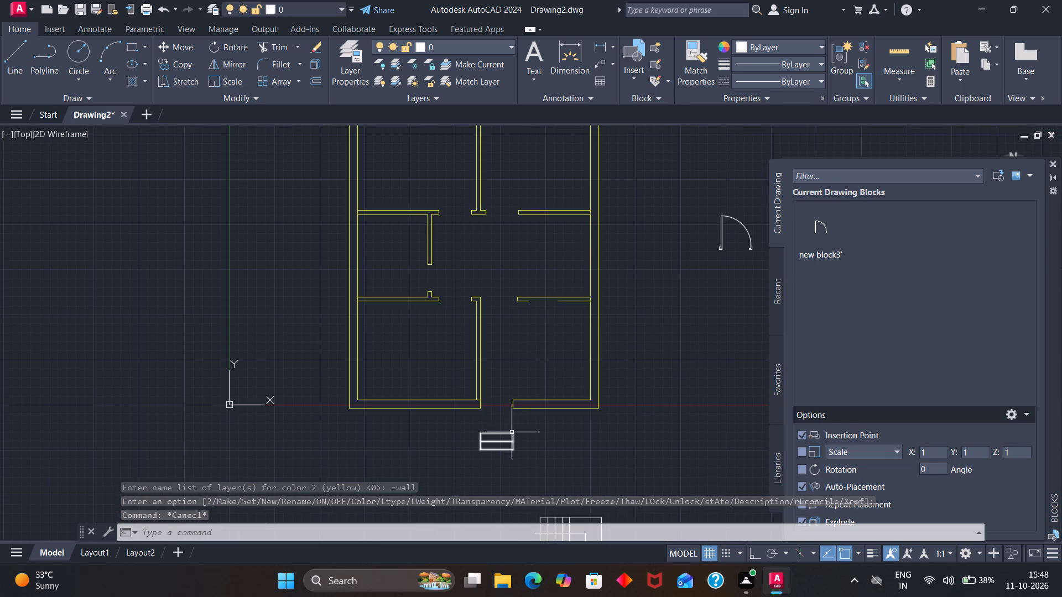
click(512, 432)
key(m)
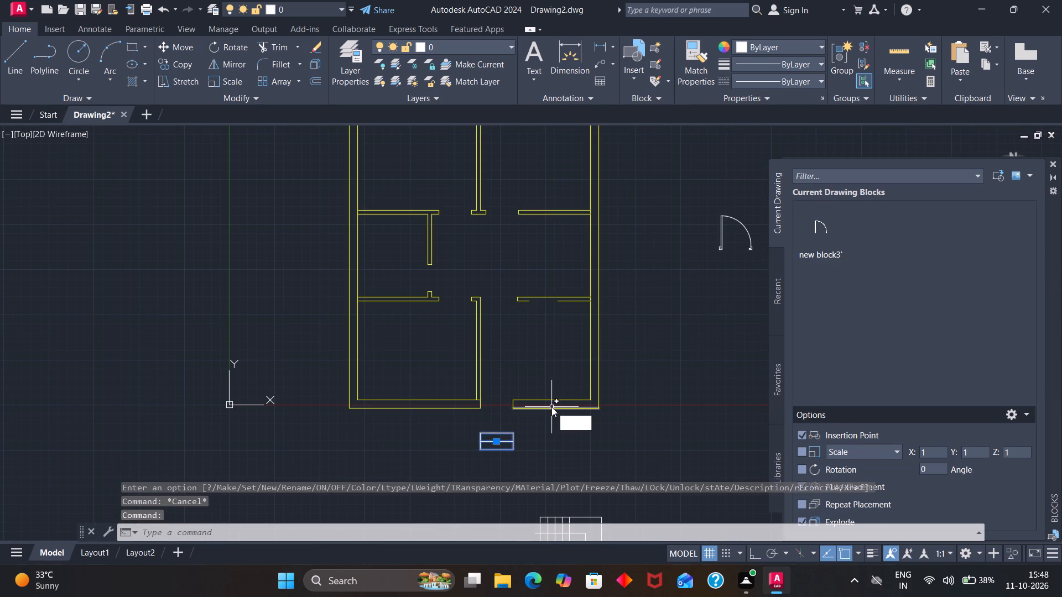
key(Return)
click(512, 436)
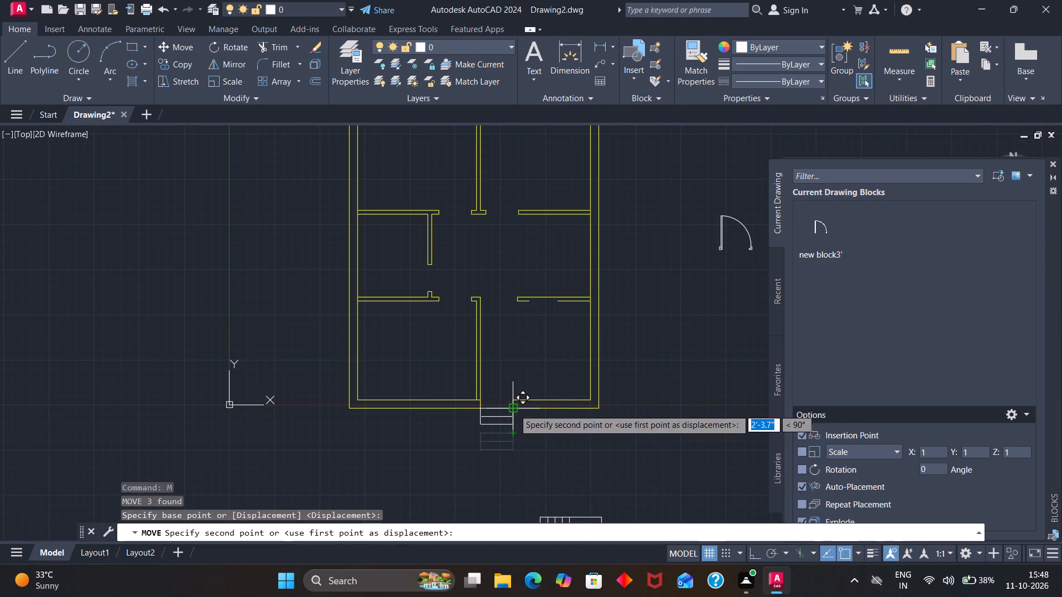
click(514, 409)
Move the staircase group by its upper-right corner into the lower-right room's inner corner, below the partition and against the right outer wall.
scroll(544, 410, down, 3)
scroll(567, 438, up, 3)
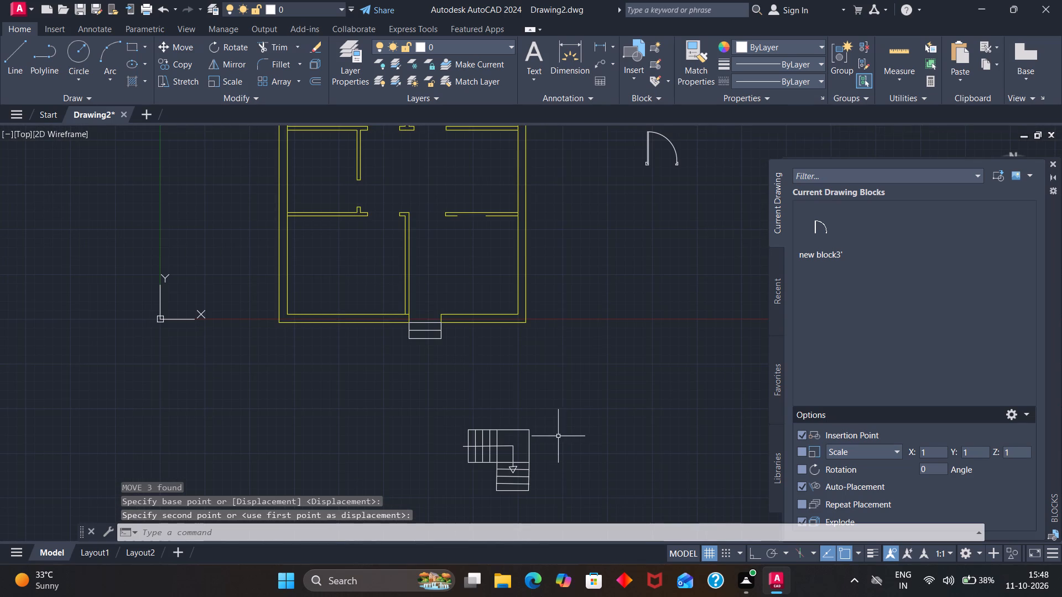
click(530, 429)
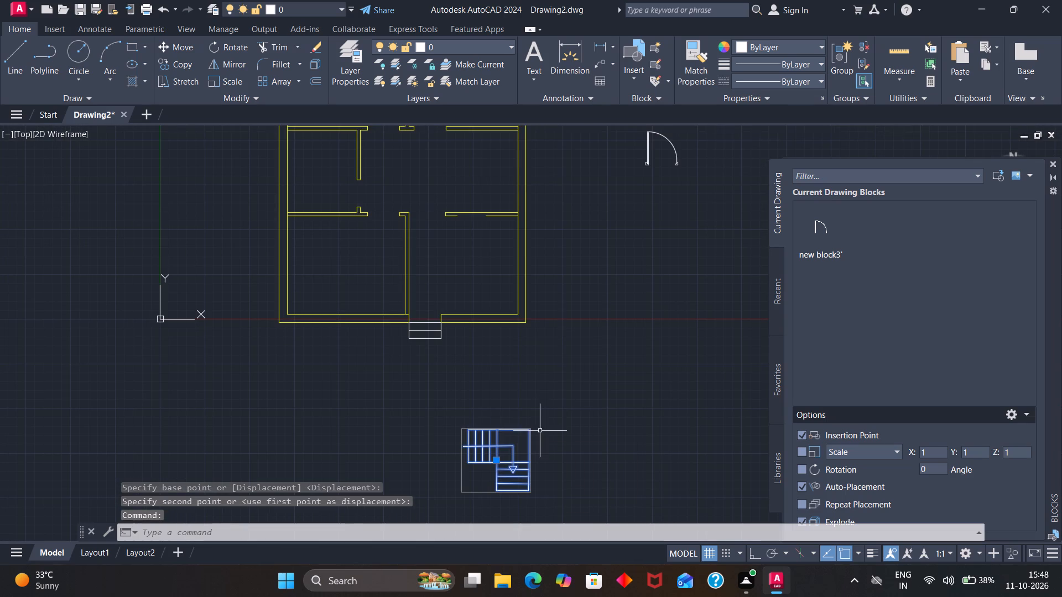
key(m)
key(Return)
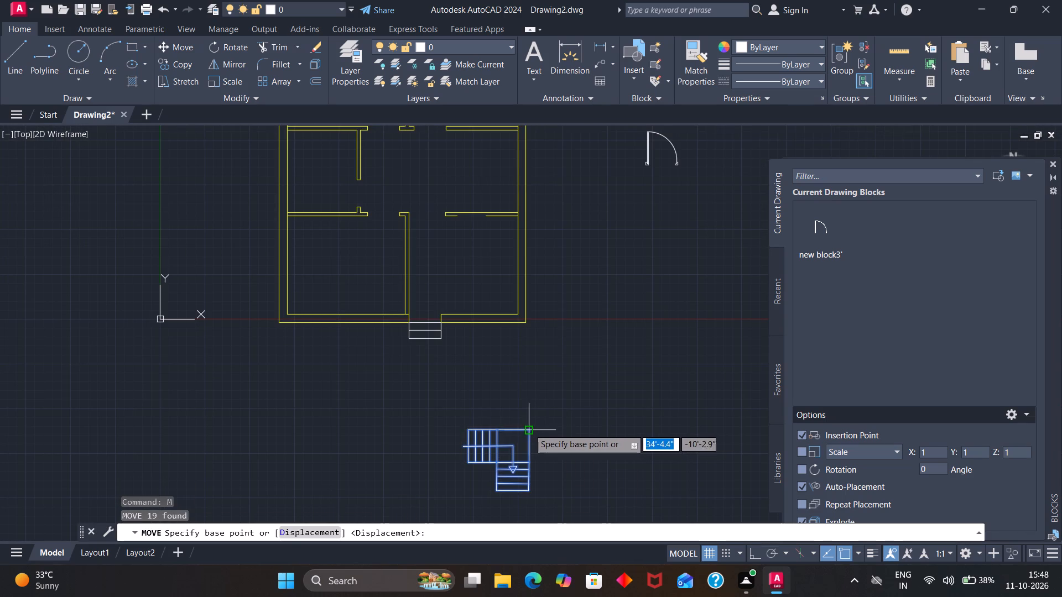
click(528, 428)
scroll(503, 315, down, 2)
scroll(504, 278, up, 3)
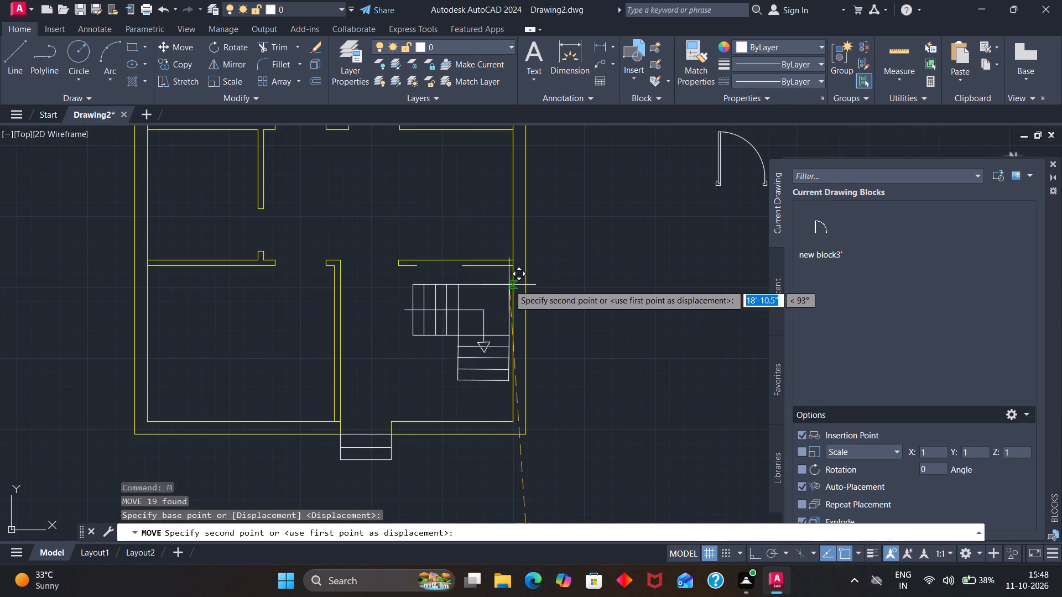
scroll(511, 267, up, 2)
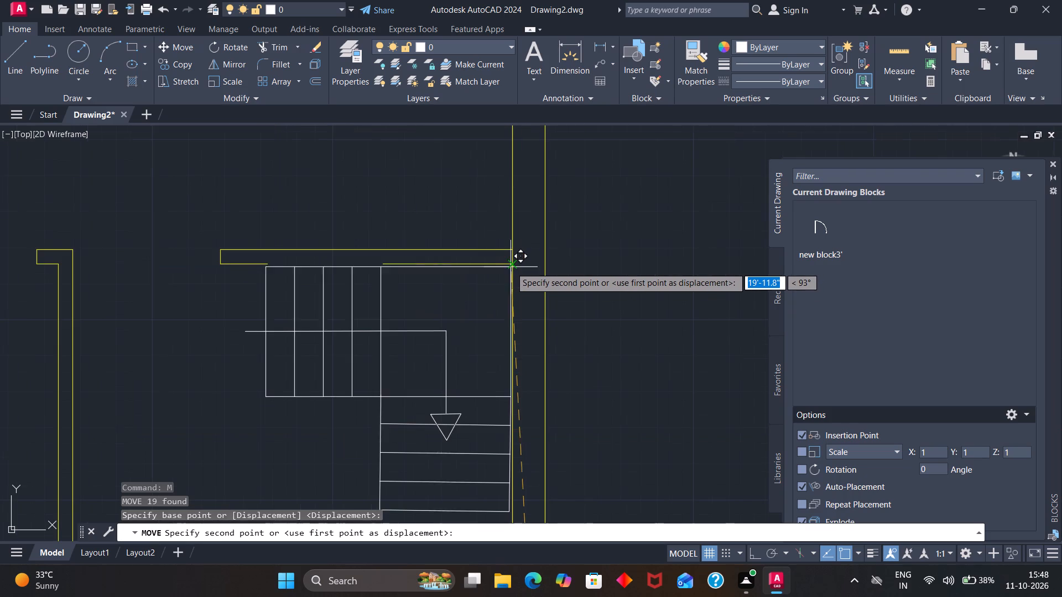
click(509, 268)
Group all the objects of the loose door beside the plan's right wall into one group.
scroll(522, 316, down, 2)
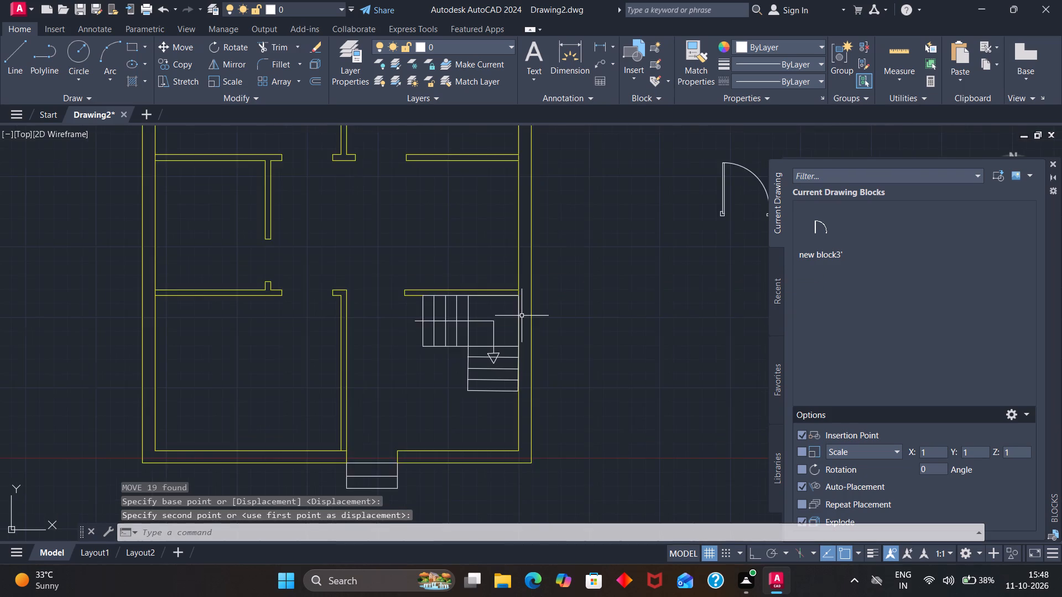
scroll(522, 316, down, 2)
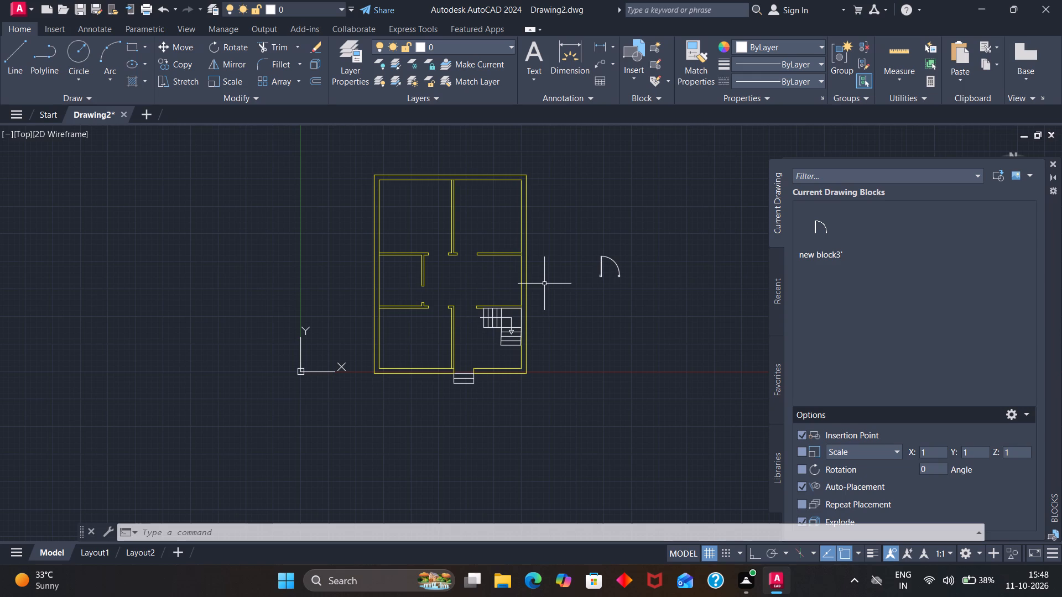
drag(609, 295, 618, 338)
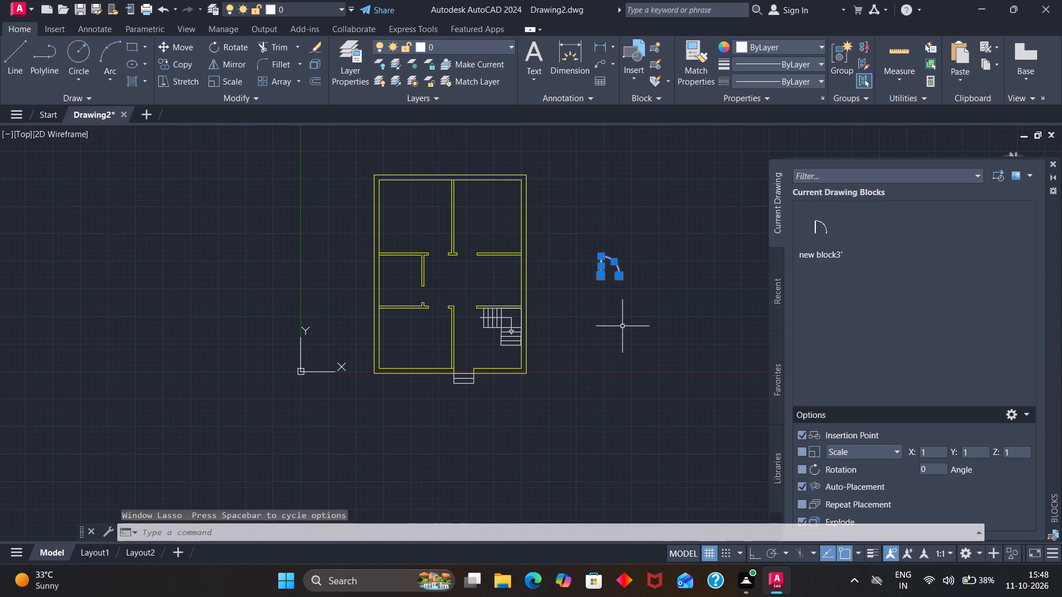
key(g)
key(Return)
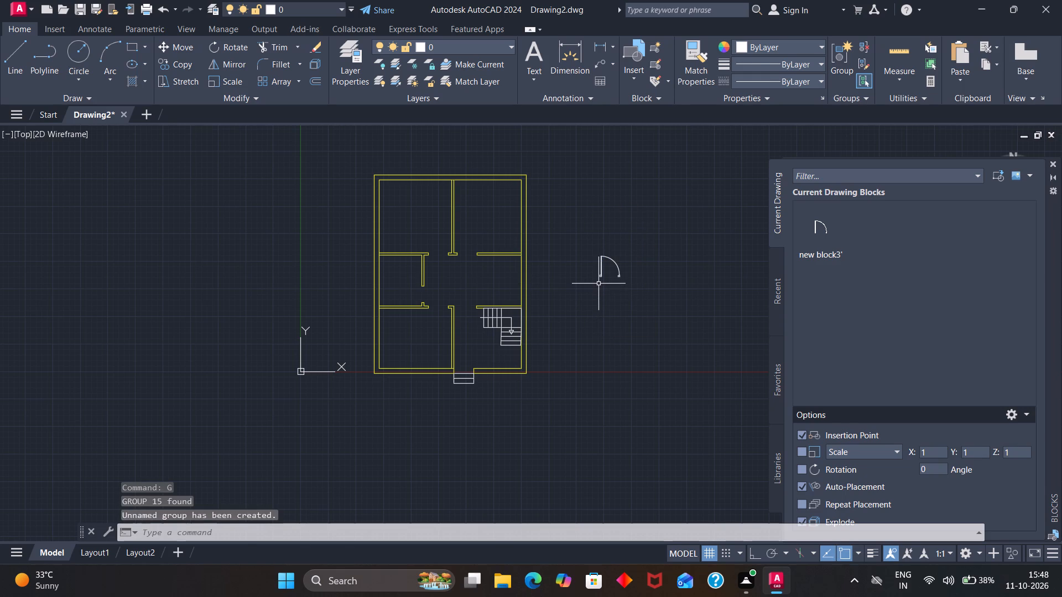
Mirror the loose door group about a vertical line at its hinge side, keeping the original door.
scroll(598, 277, up, 3)
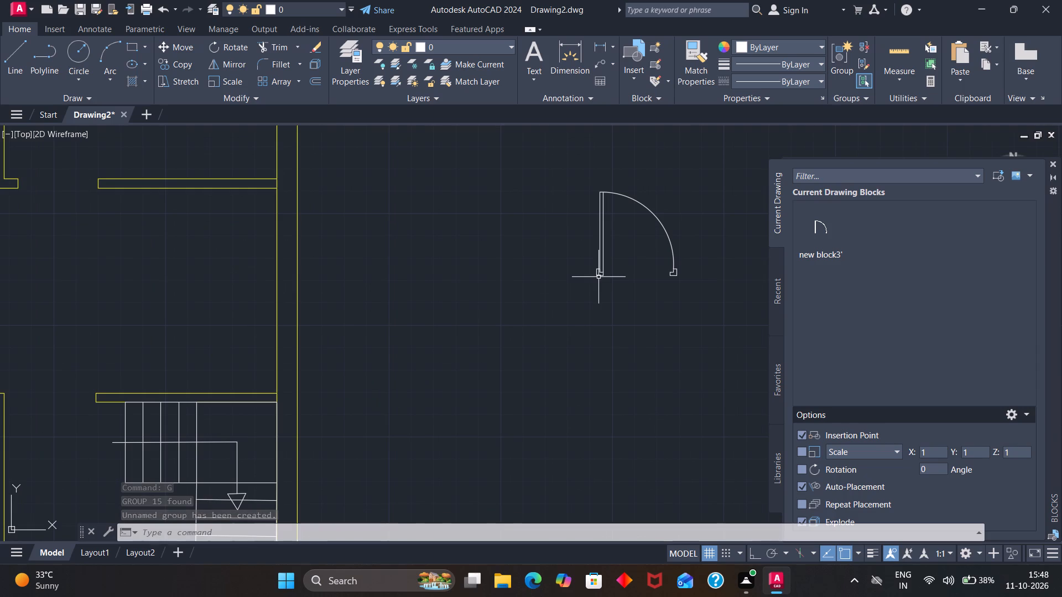
click(598, 277)
key(m)
key(i)
key(Return)
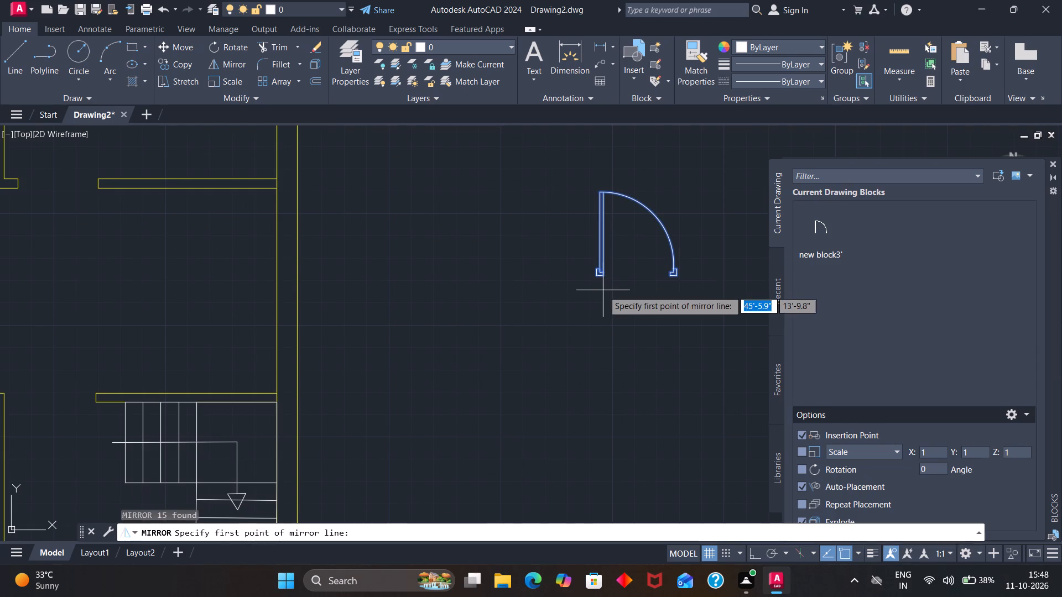
click(594, 277)
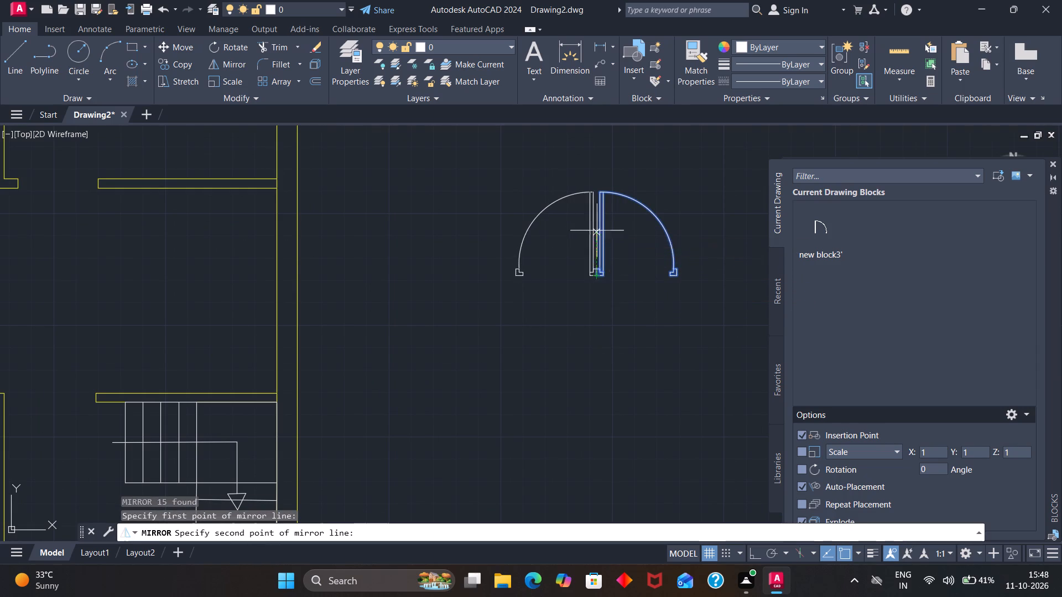
click(592, 253)
drag(616, 302, 592, 253)
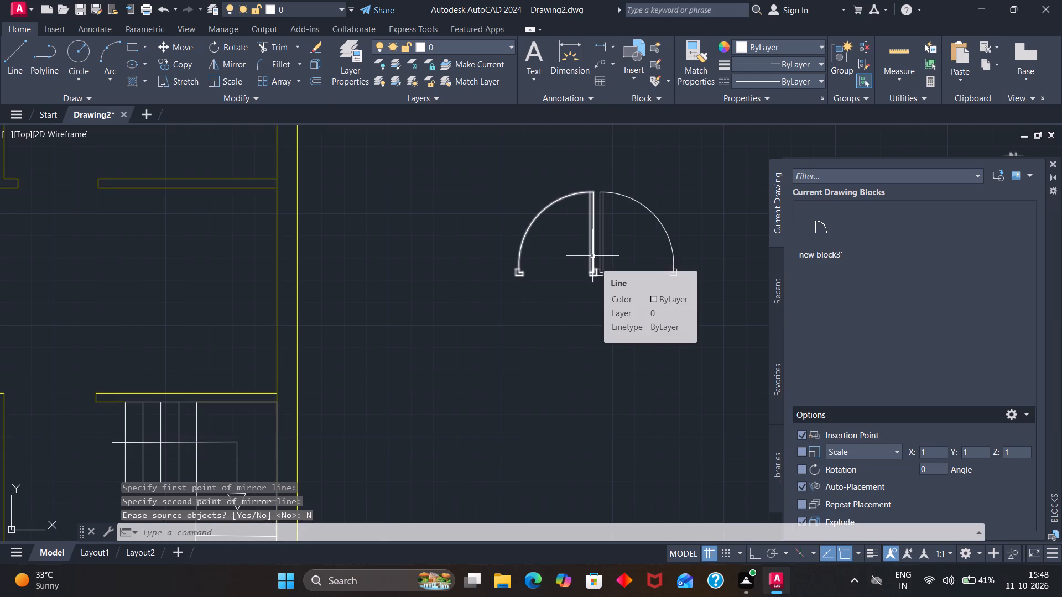
Move the mirrored door by its hinge-side bottom corner into the upper-left room's doorway, against the wall stub beside the central partition.
scroll(592, 256, down, 1)
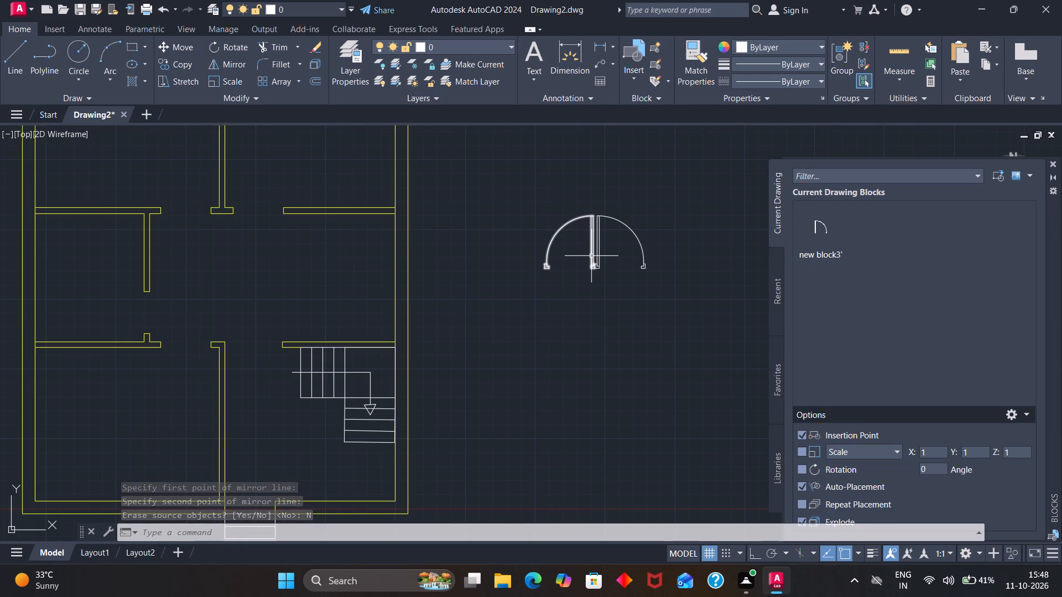
click(591, 258)
key(m)
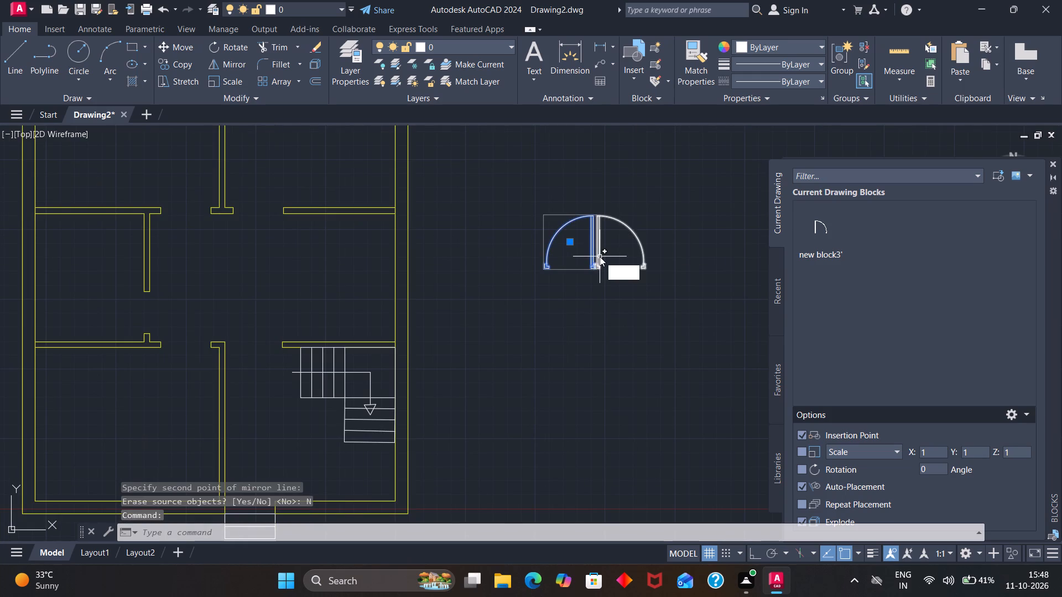
key(Return)
scroll(594, 266, up, 3)
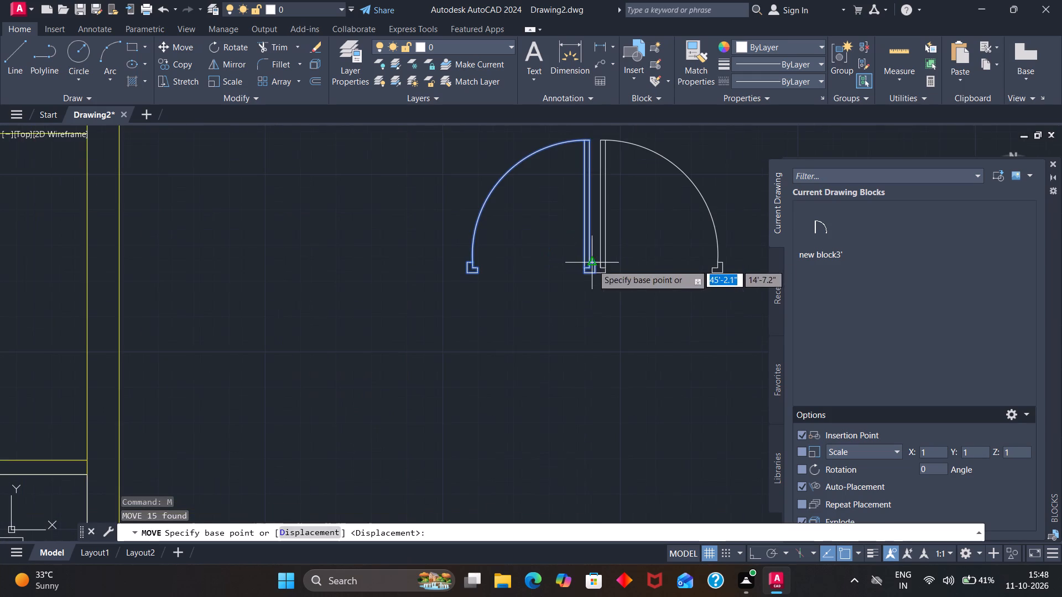
click(595, 273)
scroll(351, 260, down, 3)
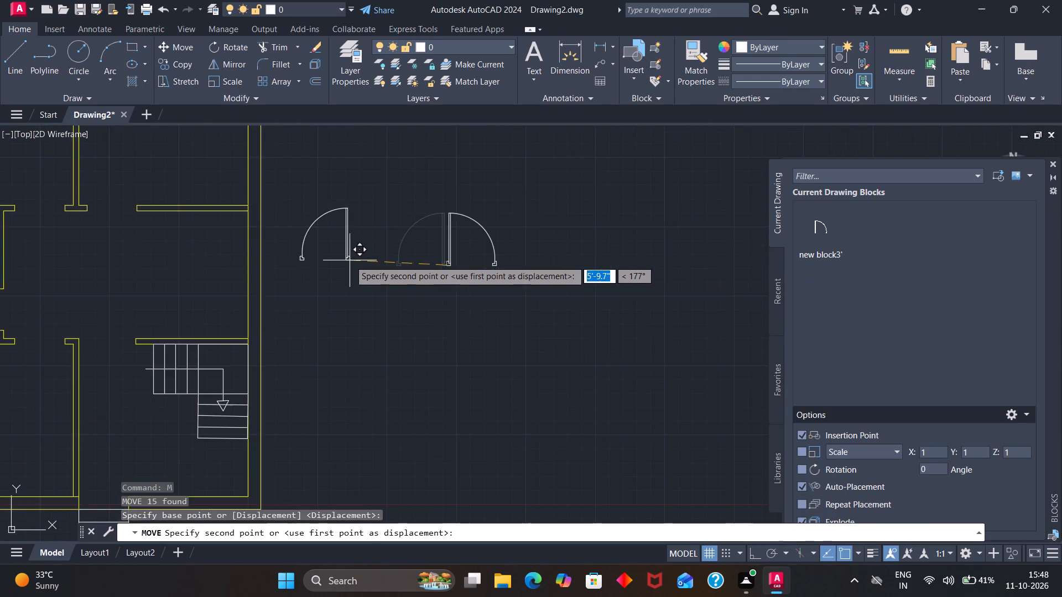
scroll(329, 263, down, 1)
scroll(154, 234, up, 4)
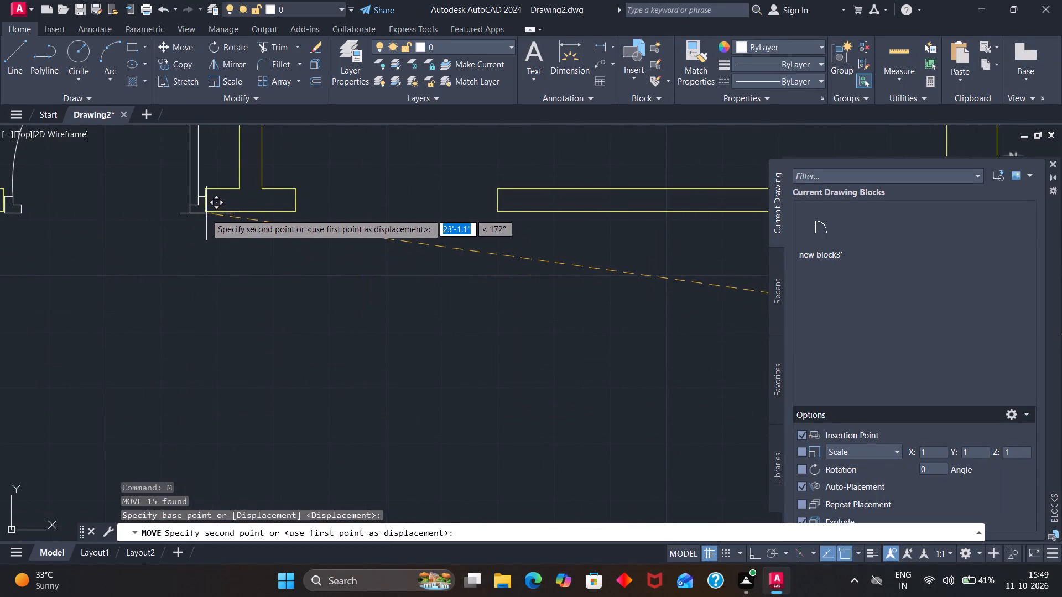
click(205, 214)
Move the original door group by its hinge-side bottom corner into the upper-right room's doorway beside the central partition.
scroll(304, 228, down, 3)
scroll(356, 231, down, 2)
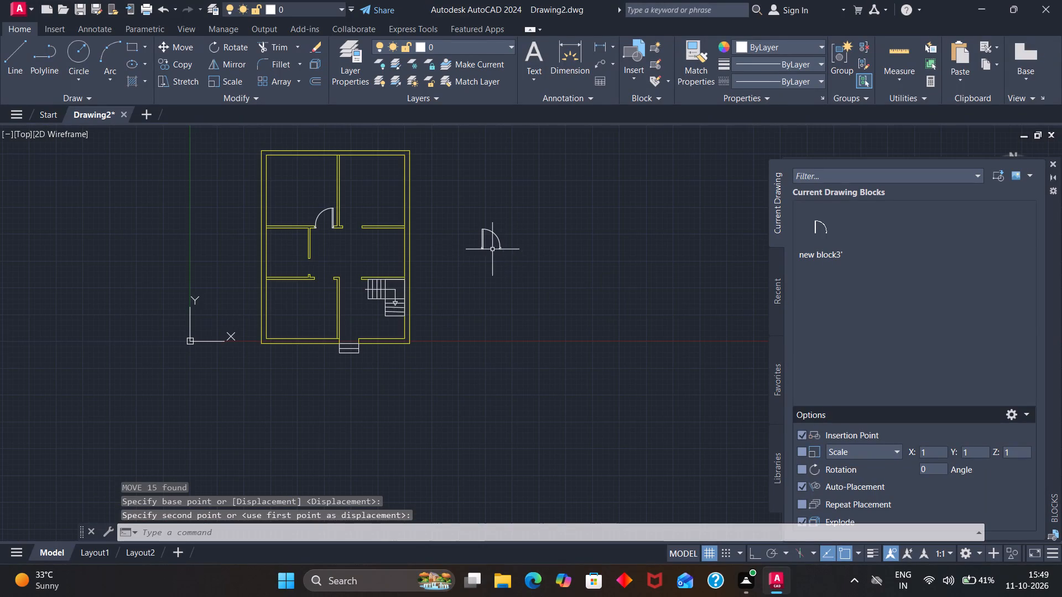
scroll(486, 248, up, 1)
click(480, 248)
key(m)
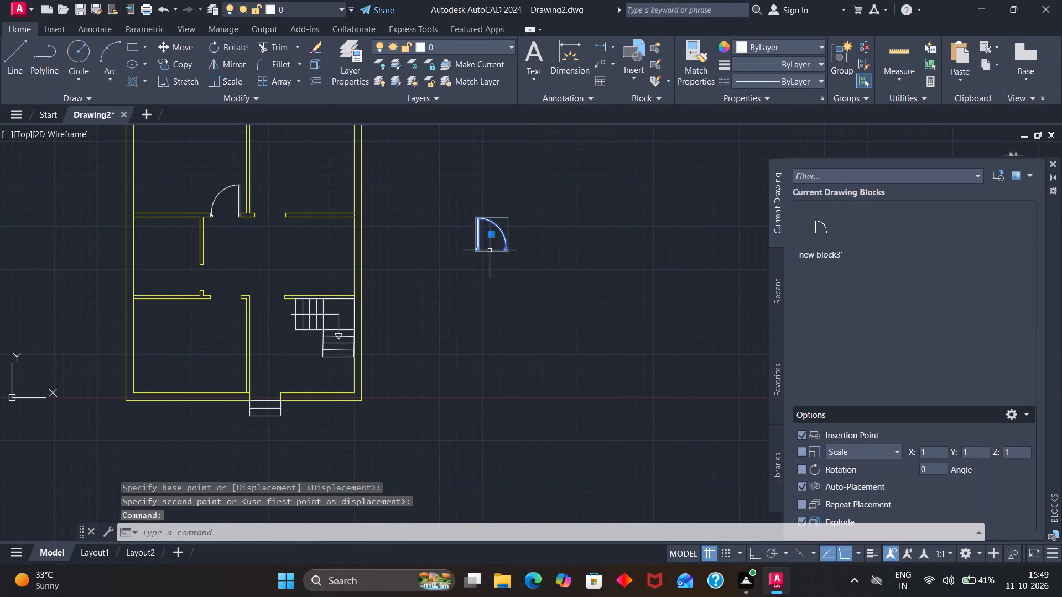
key(Return)
scroll(477, 253, up, 3)
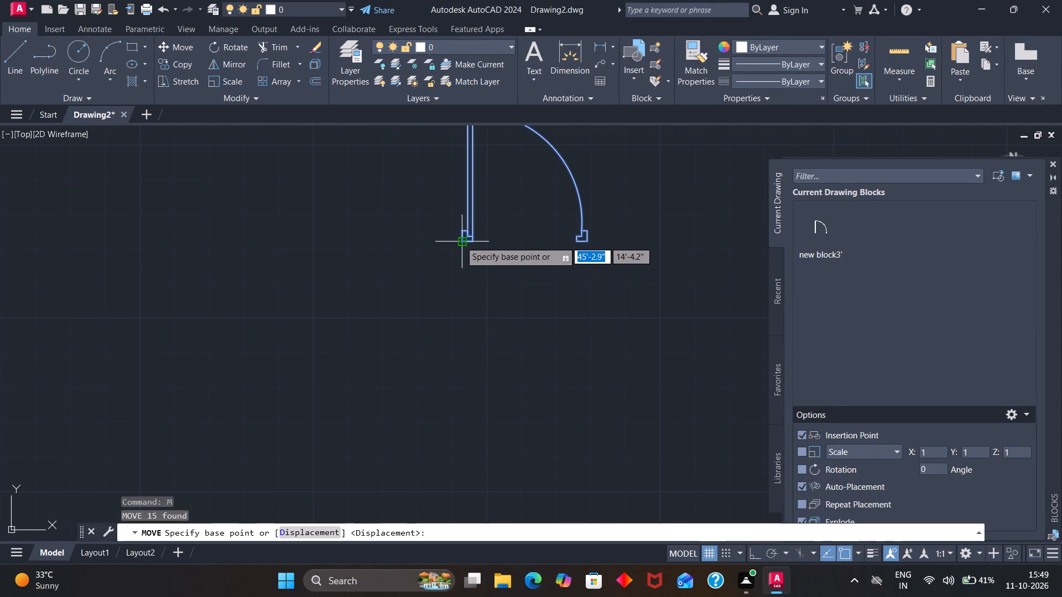
click(460, 241)
scroll(357, 245, down, 4)
scroll(157, 212, up, 3)
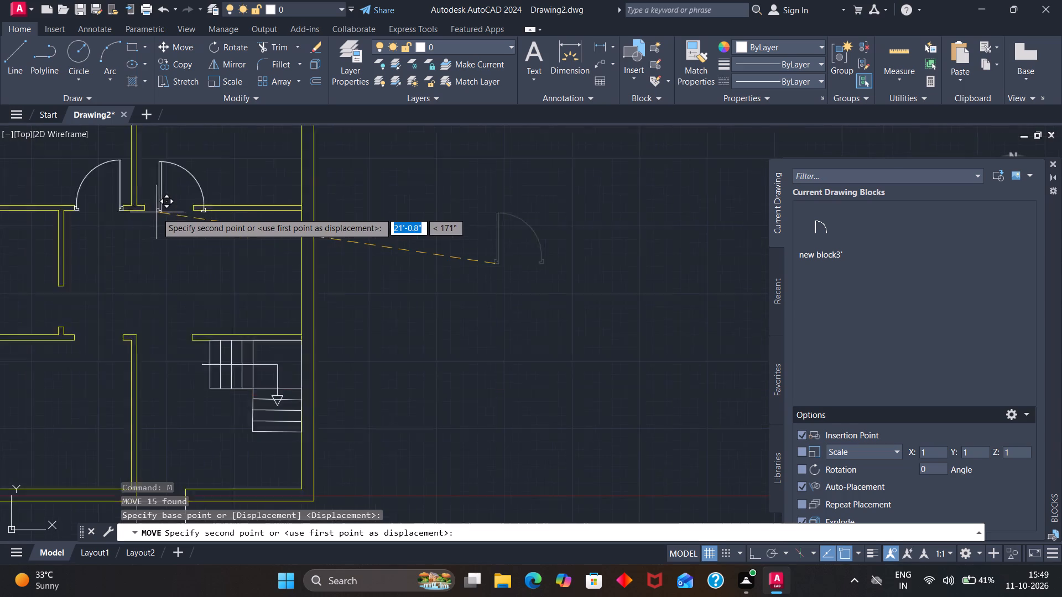
click(137, 209)
Insert the "2.6 door" drawing file from the door folder as a block, placing it in the empty space right of the plan.
scroll(147, 207, down, 4)
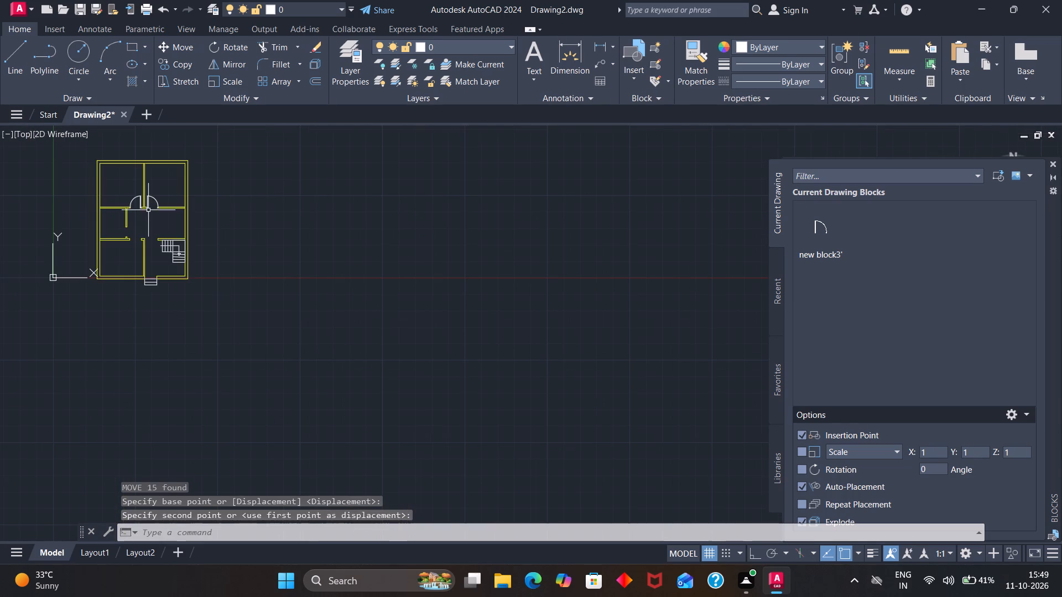
scroll(117, 229, up, 4)
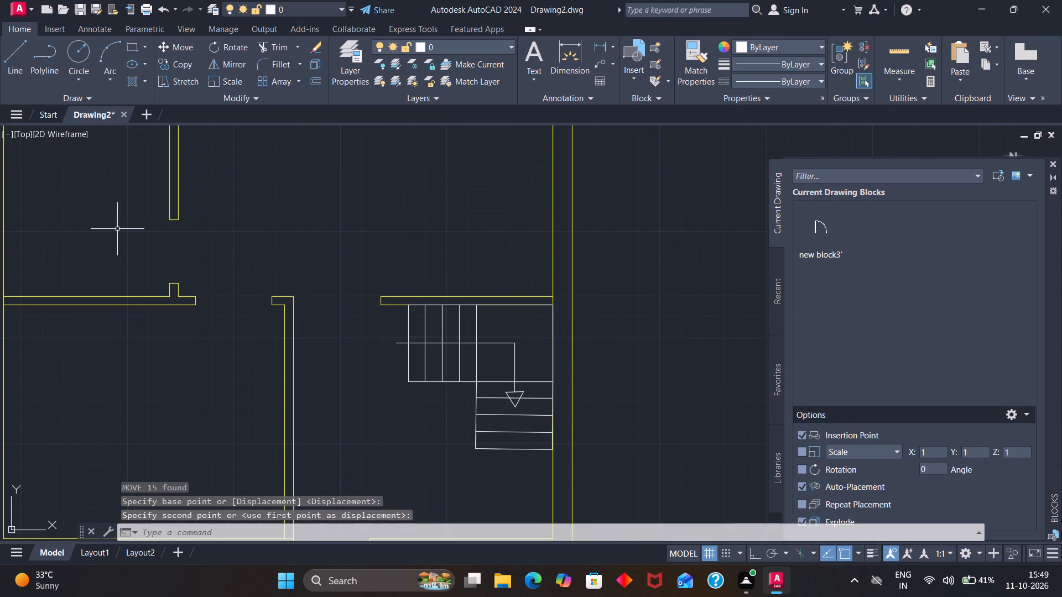
scroll(117, 229, down, 1)
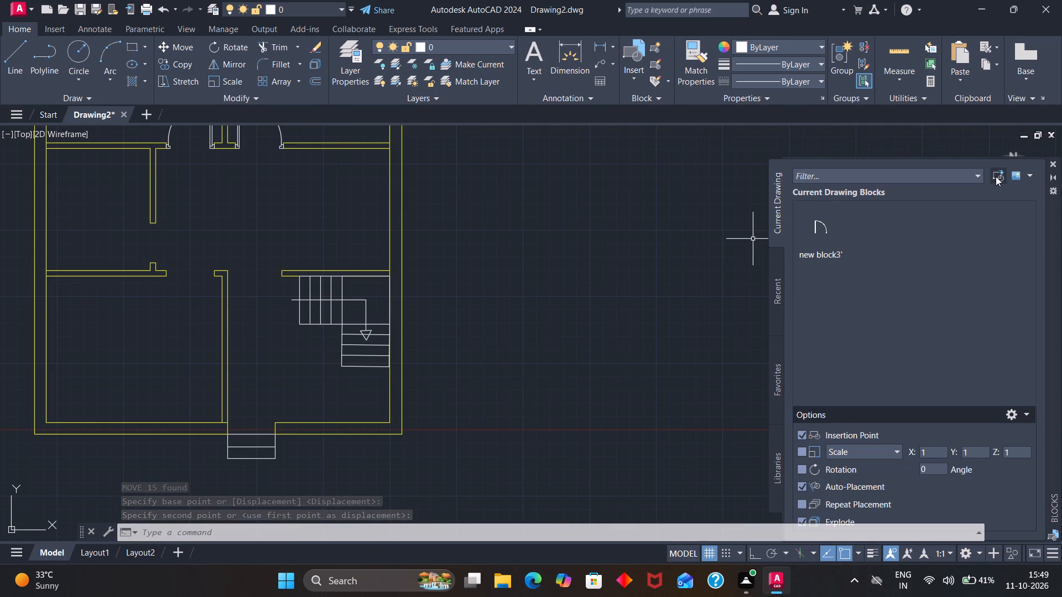
click(996, 176)
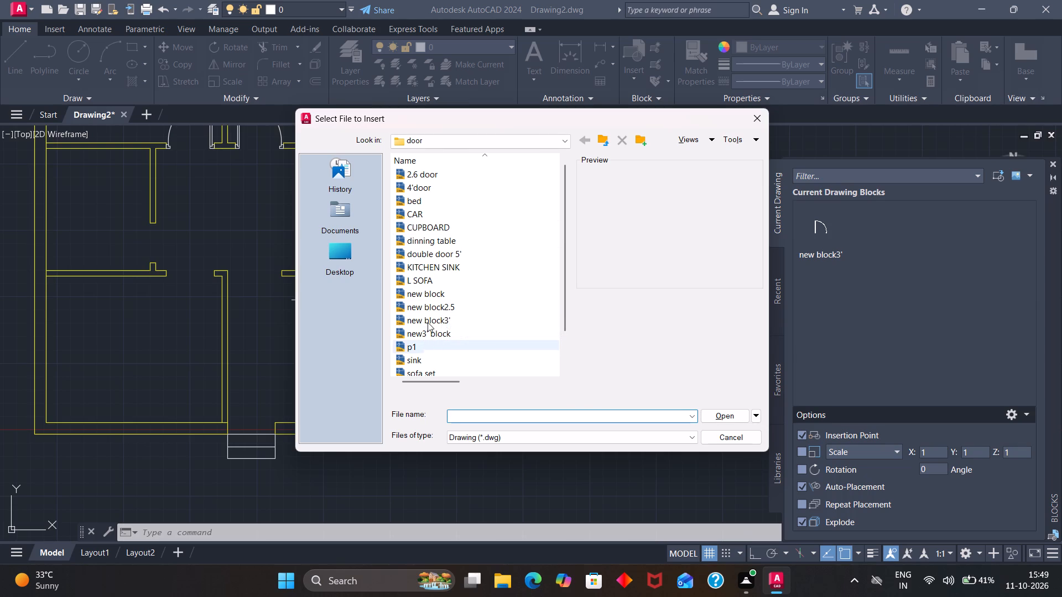
click(447, 175)
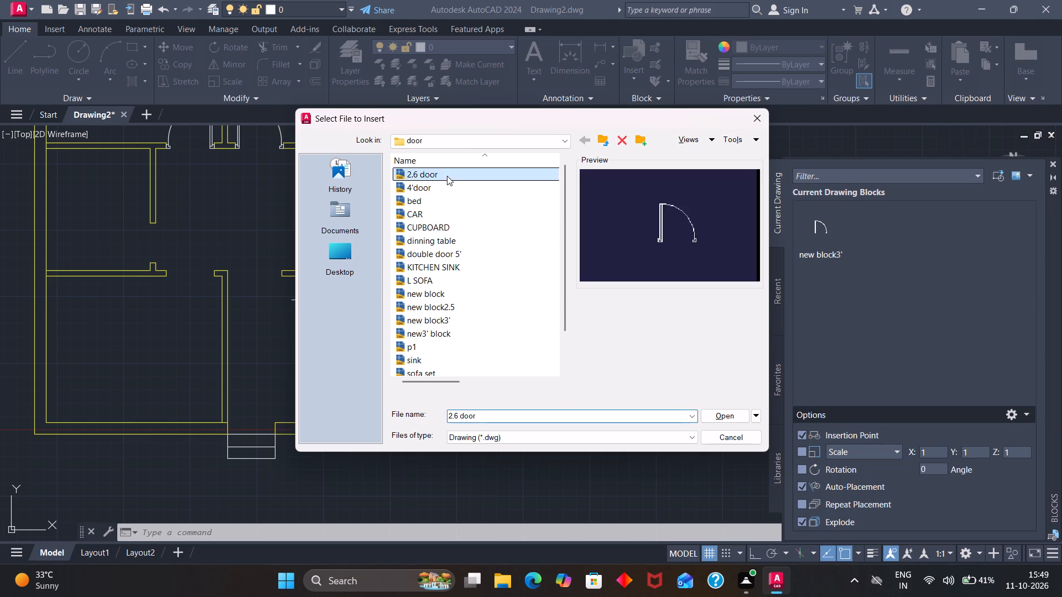
click(707, 419)
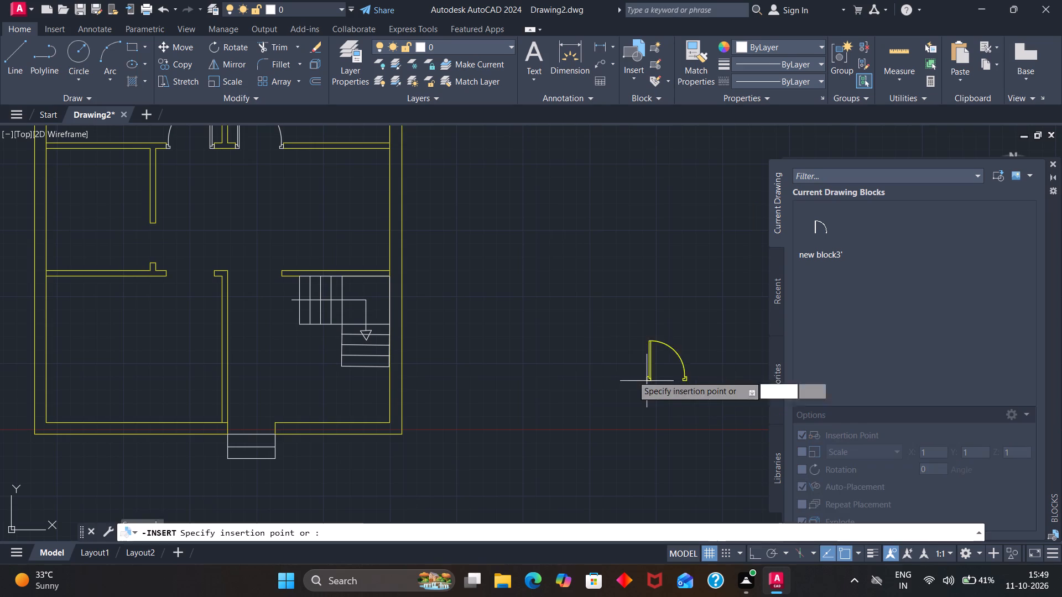
scroll(553, 336, down, 1)
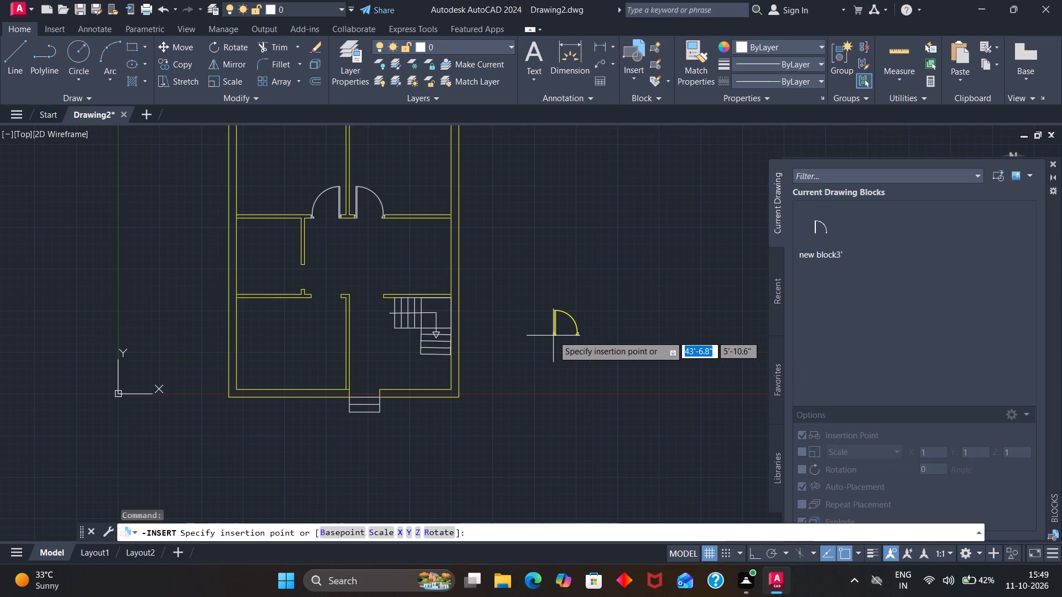
click(553, 336)
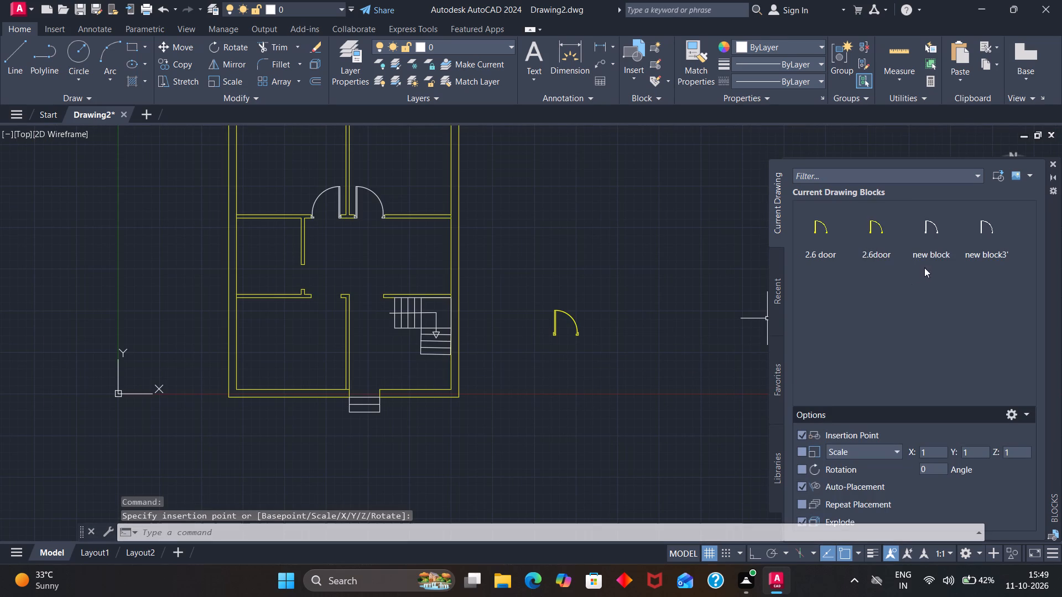
Insert the "new block" door into the central hall, in the open space above the lower-left room's doorway.
click(930, 252)
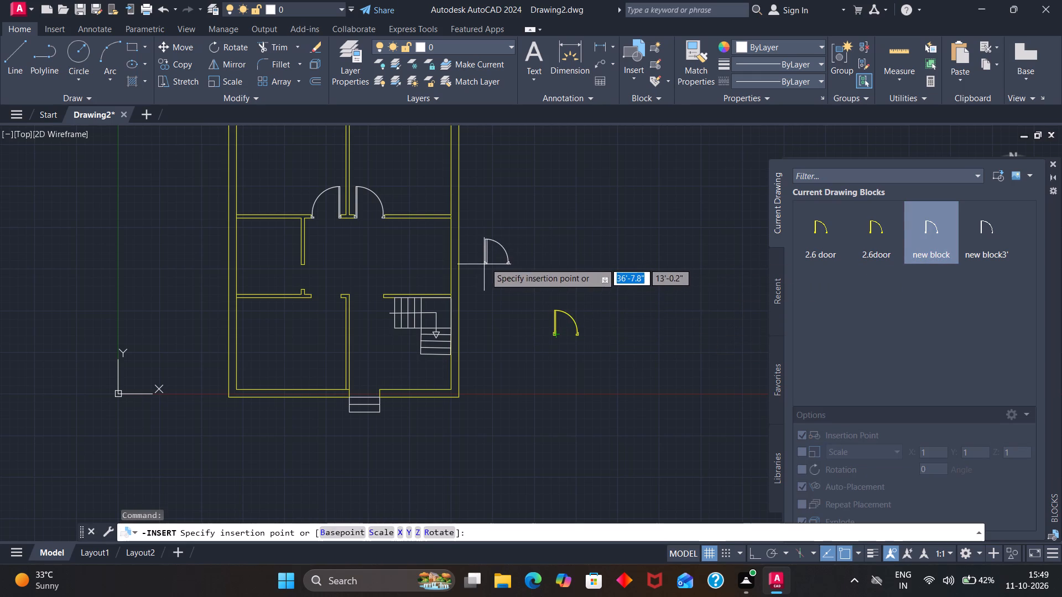
click(339, 270)
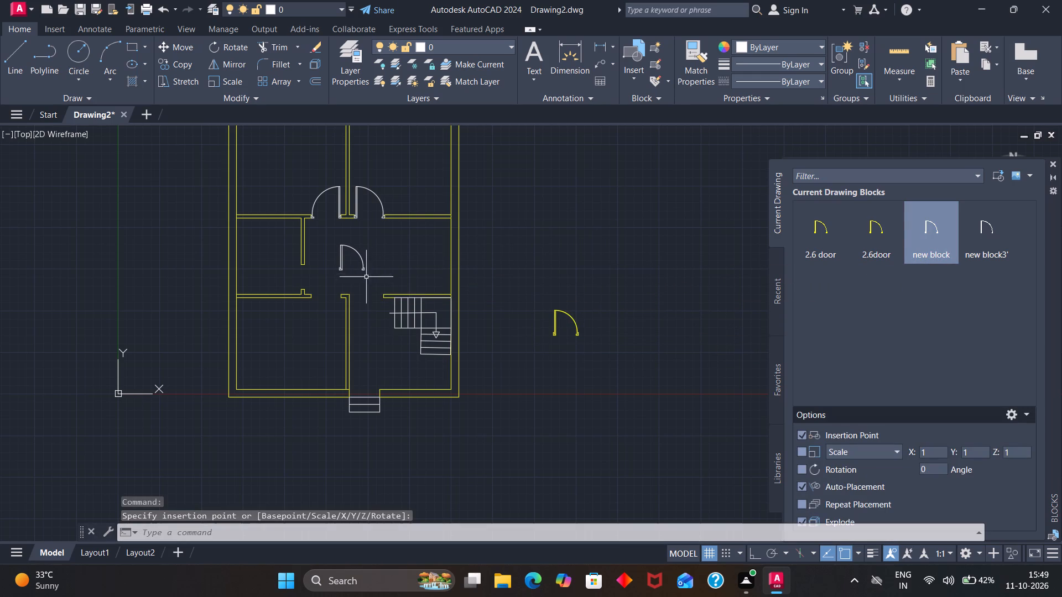
Rotate the inserted door a quarter turn counterclockwise about its hinge-side bottom corner, so its leaf lies horizontal.
drag(382, 287, 347, 273)
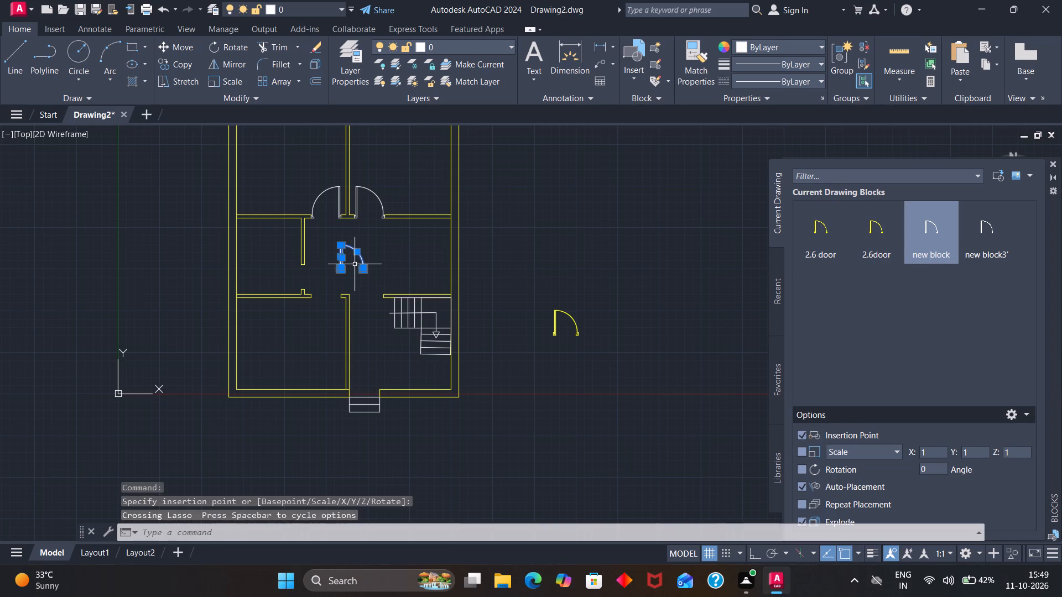
text(ro)
key(Return)
scroll(334, 282, up, 3)
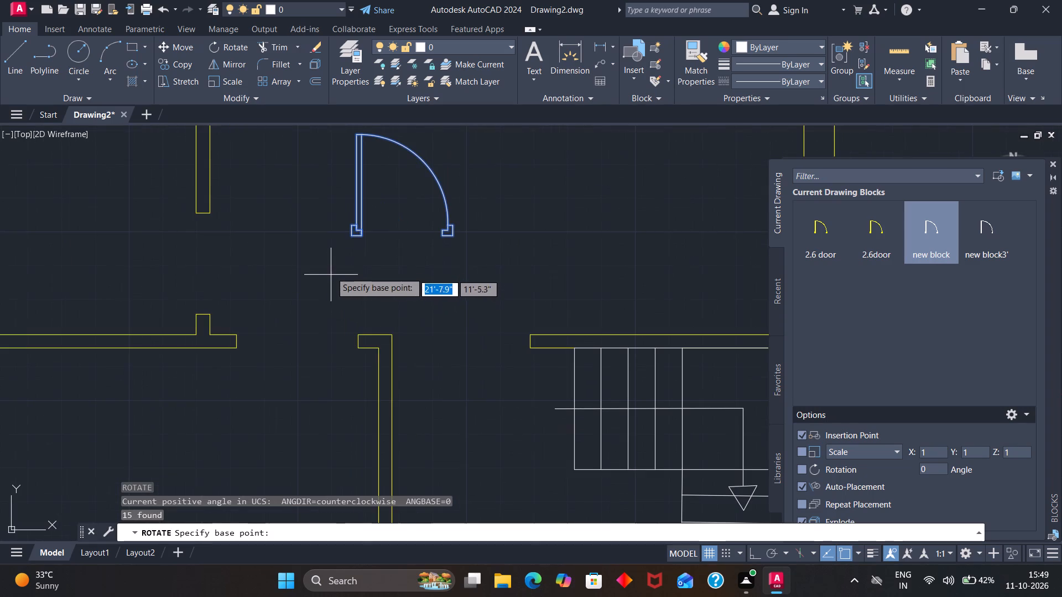
click(347, 234)
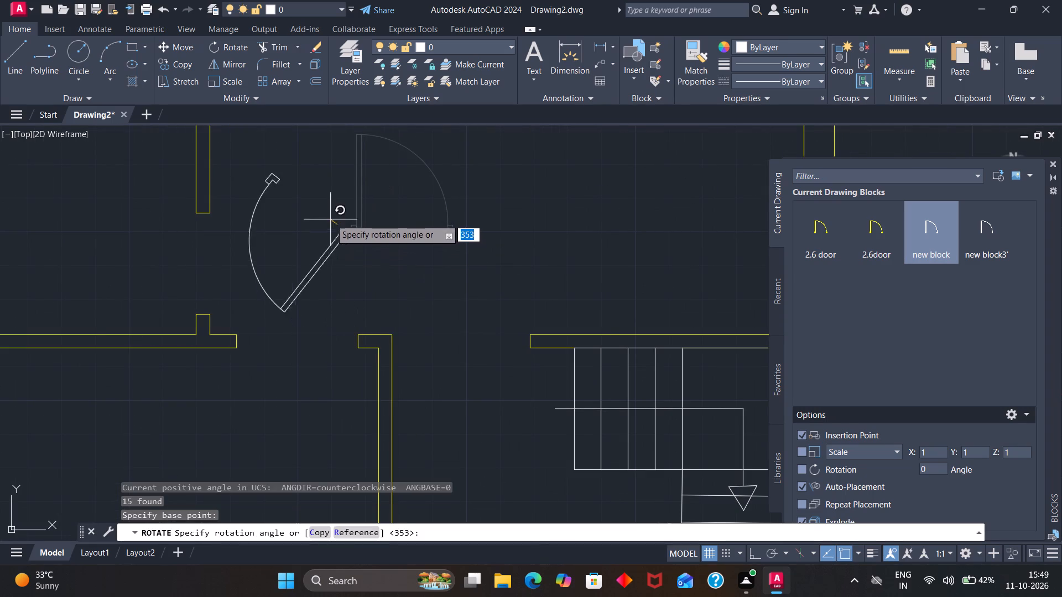
click(351, 222)
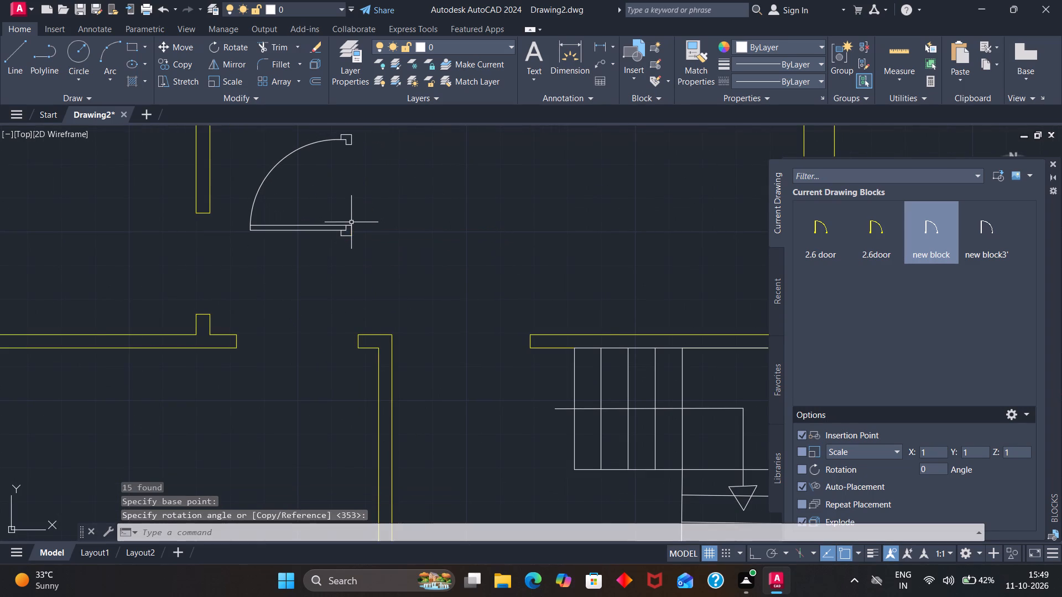
Group all the parts of the rotated door in the central hall.
click(350, 225)
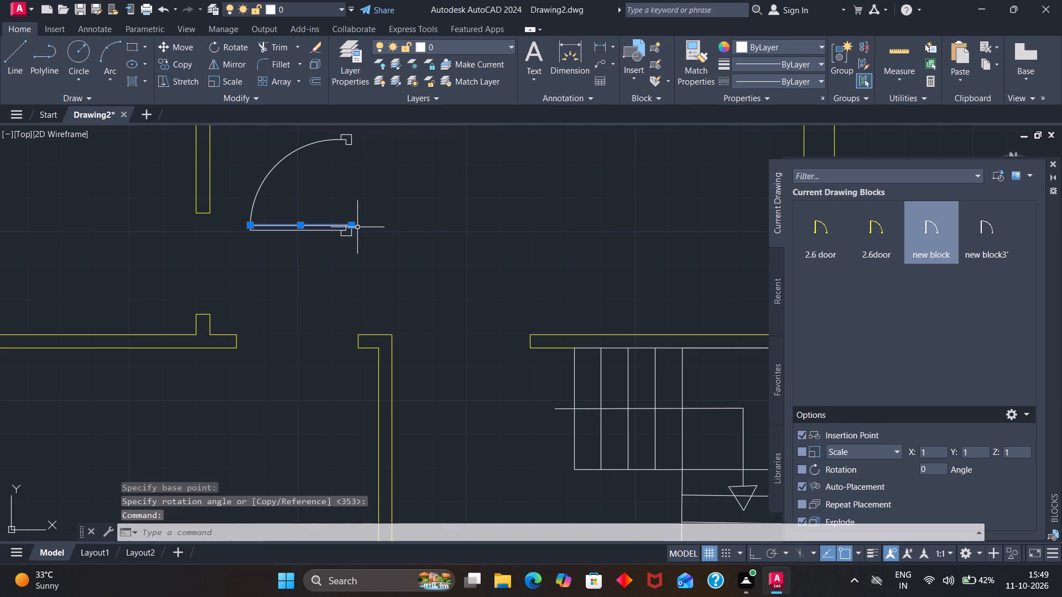
scroll(358, 226, down, 1)
drag(367, 161, 378, 247)
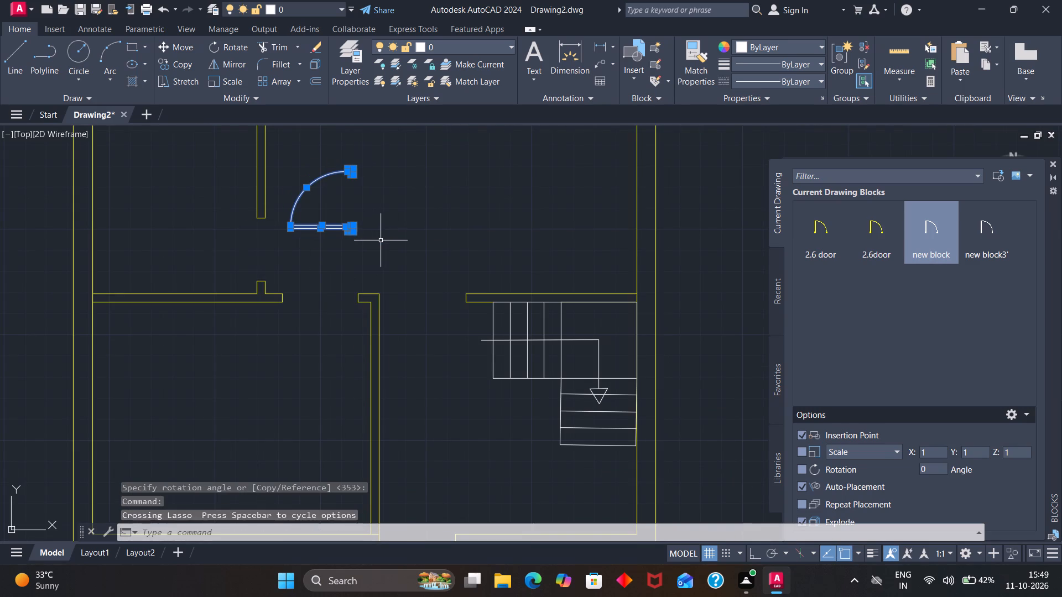
key(g)
key(Return)
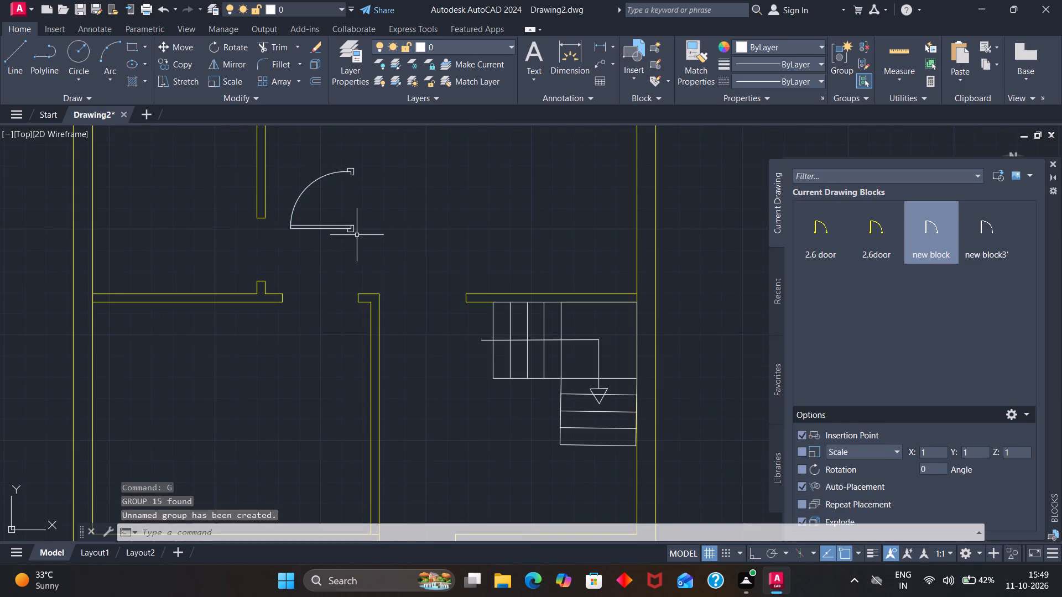
Move the rotated door group by its hinge-side bottom corner into the small middle-left room's doorway, onto the short wall stub's top corner.
scroll(357, 236, up, 3)
click(339, 219)
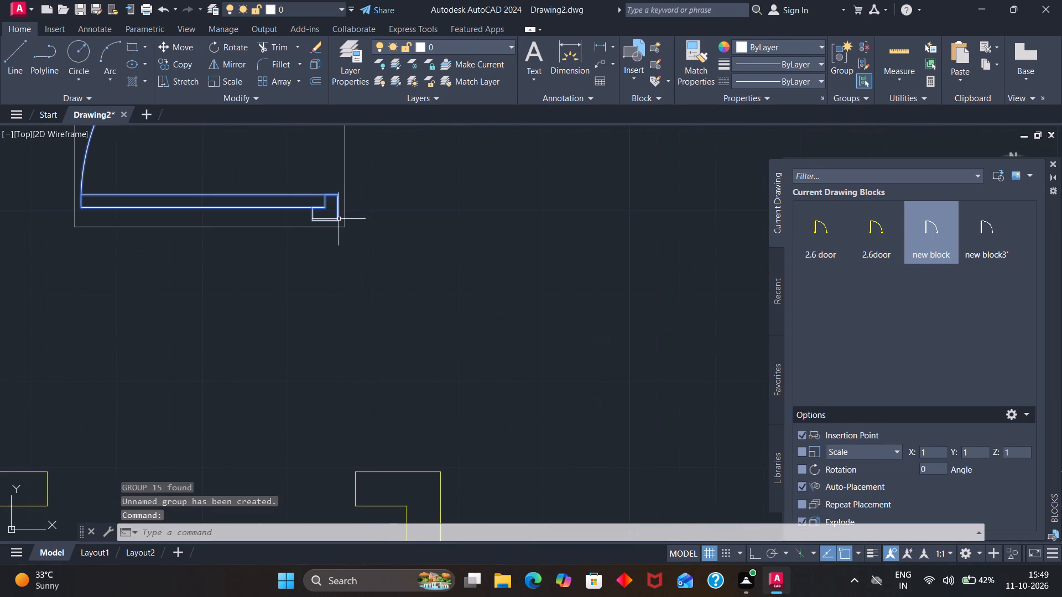
key(m)
key(Return)
click(337, 221)
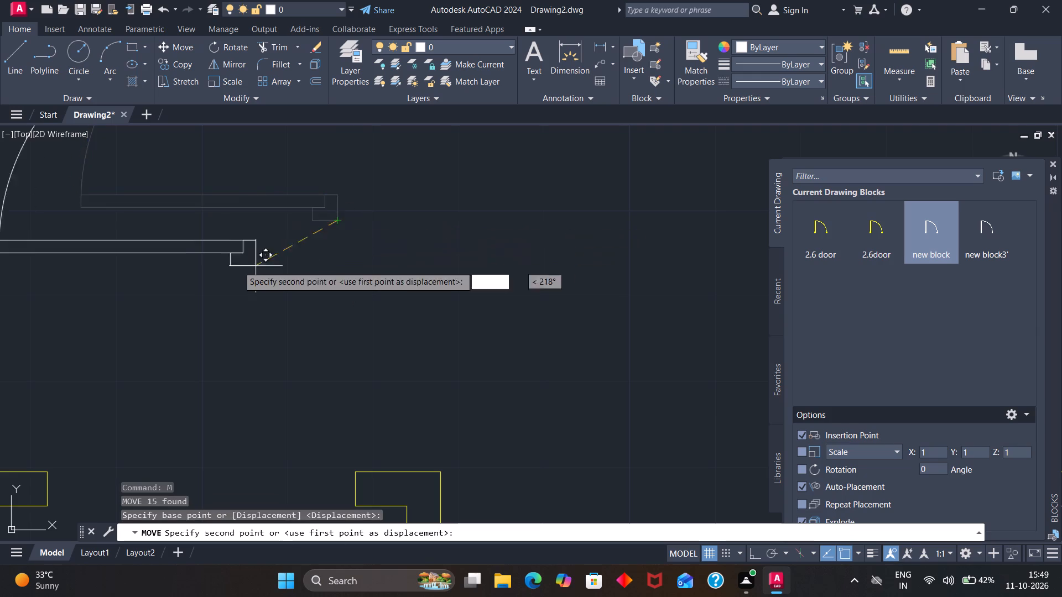
scroll(214, 266, down, 4)
scroll(182, 285, up, 3)
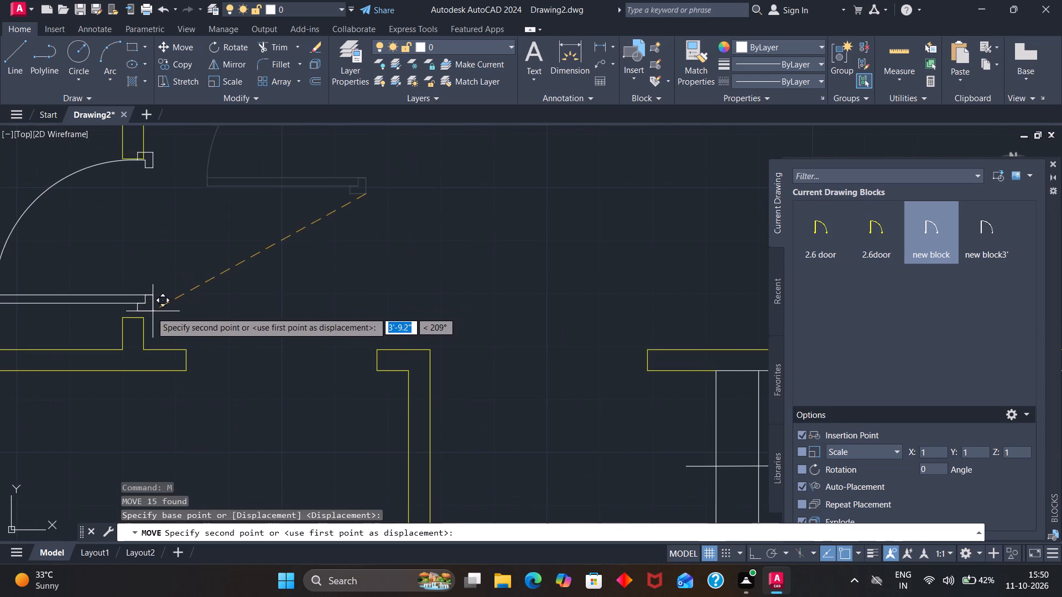
click(144, 321)
Mirror the upper-left room's door about a horizontal line through its bottom edge, keeping the original door.
scroll(186, 282, down, 6)
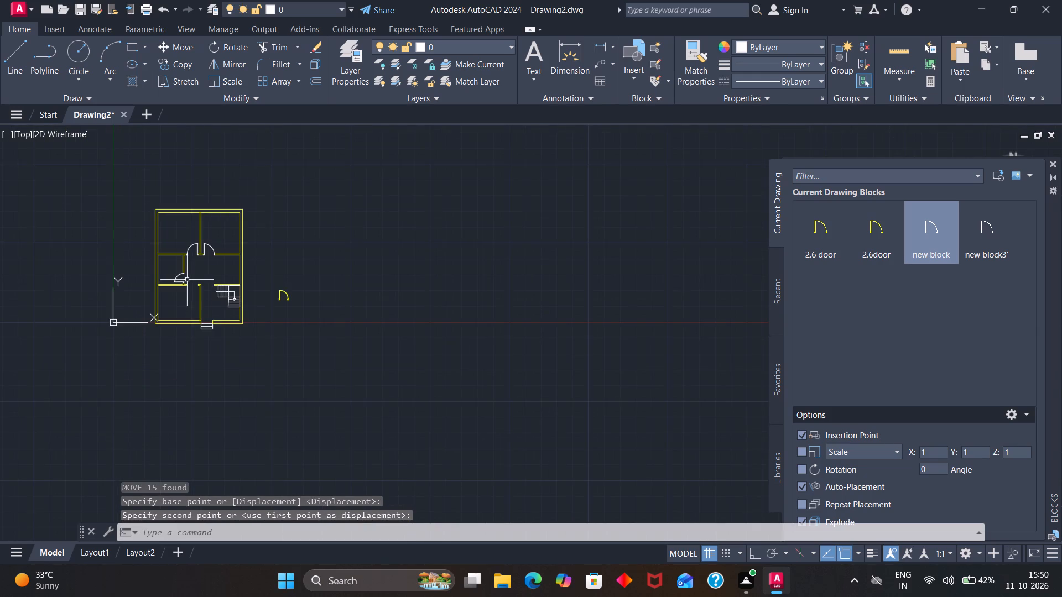
scroll(195, 274, up, 4)
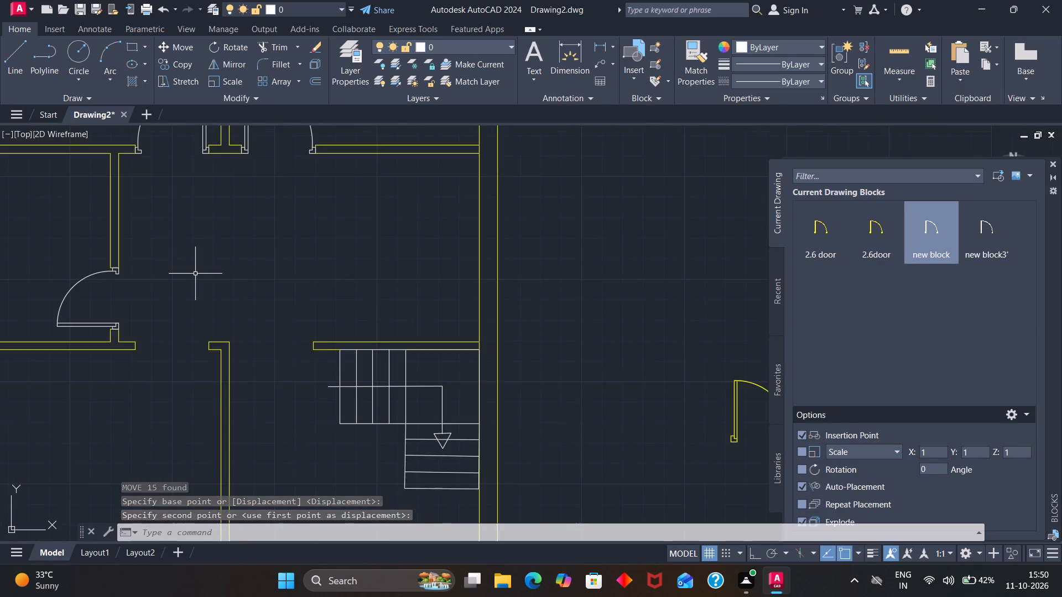
scroll(195, 274, down, 1)
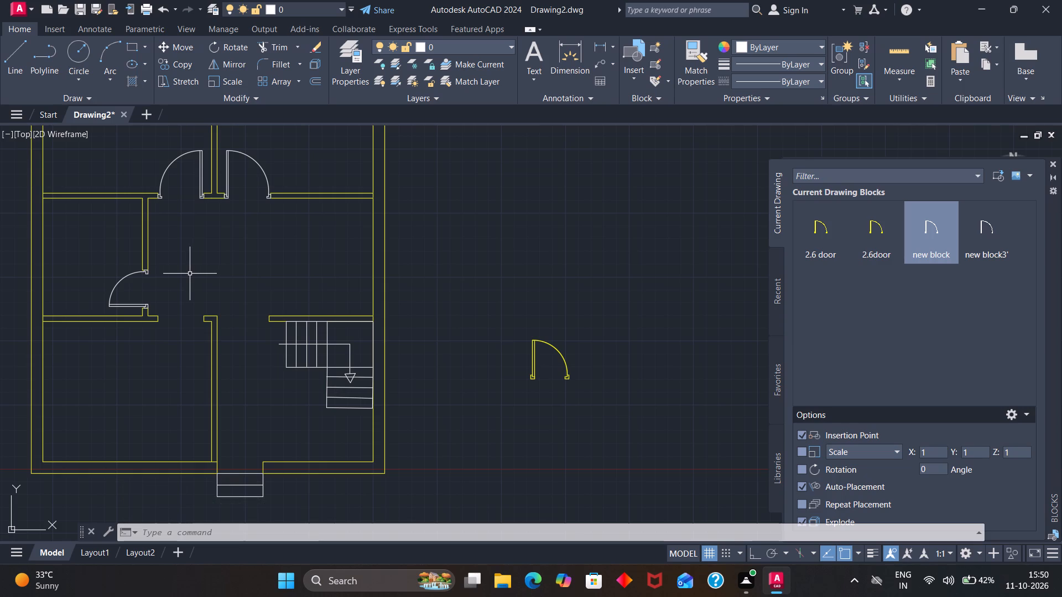
click(200, 193)
key(m)
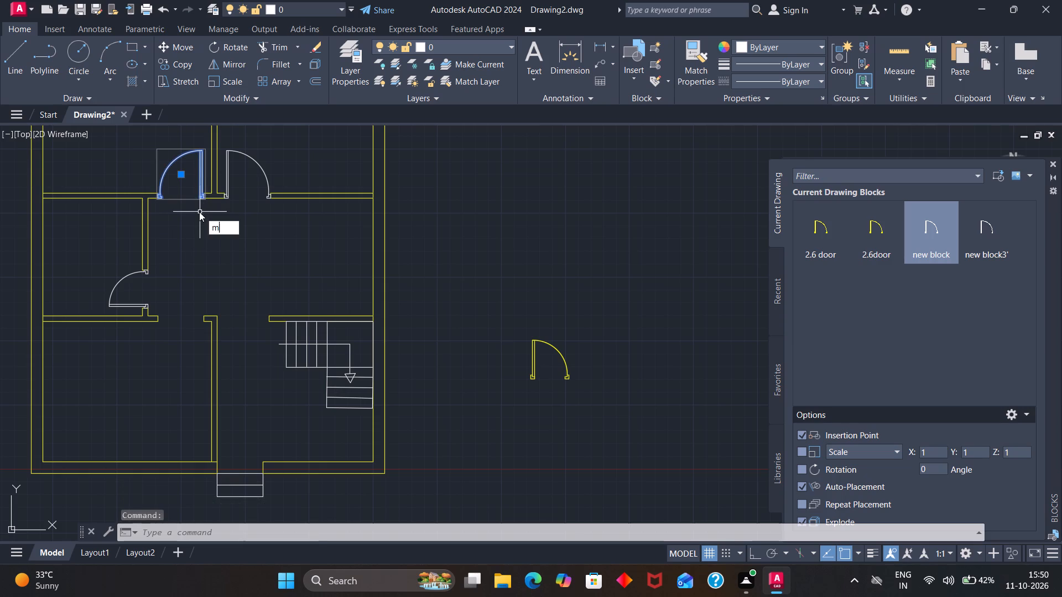
key(i)
key(Return)
click(203, 200)
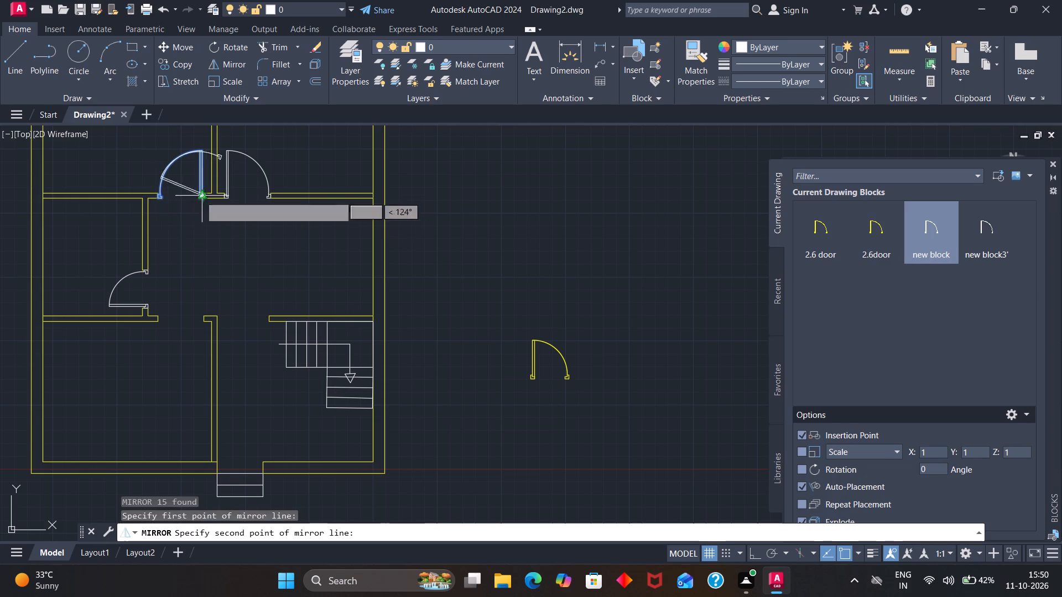
click(192, 202)
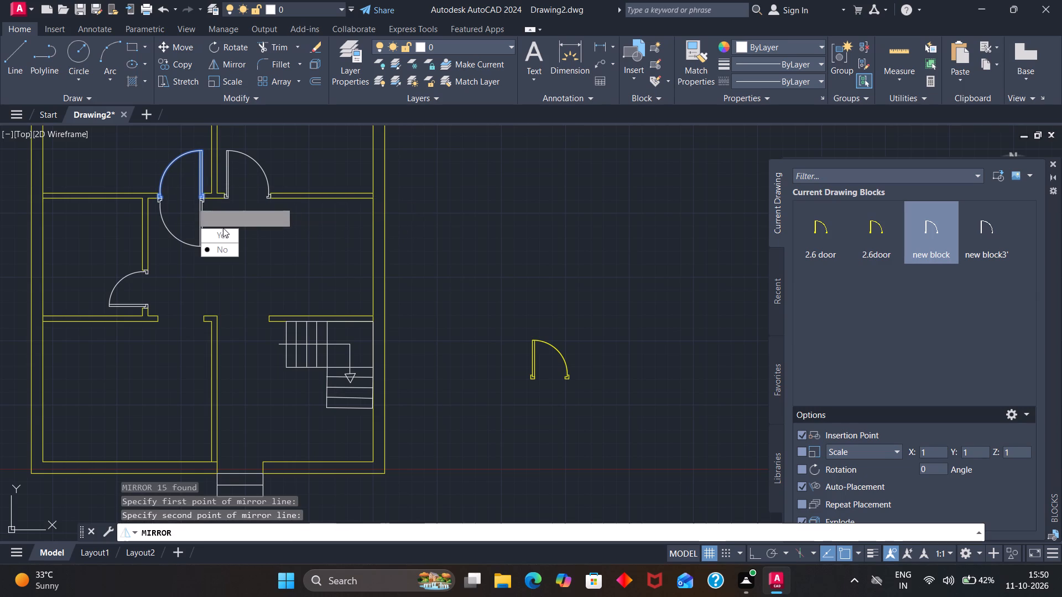
drag(221, 249, 192, 202)
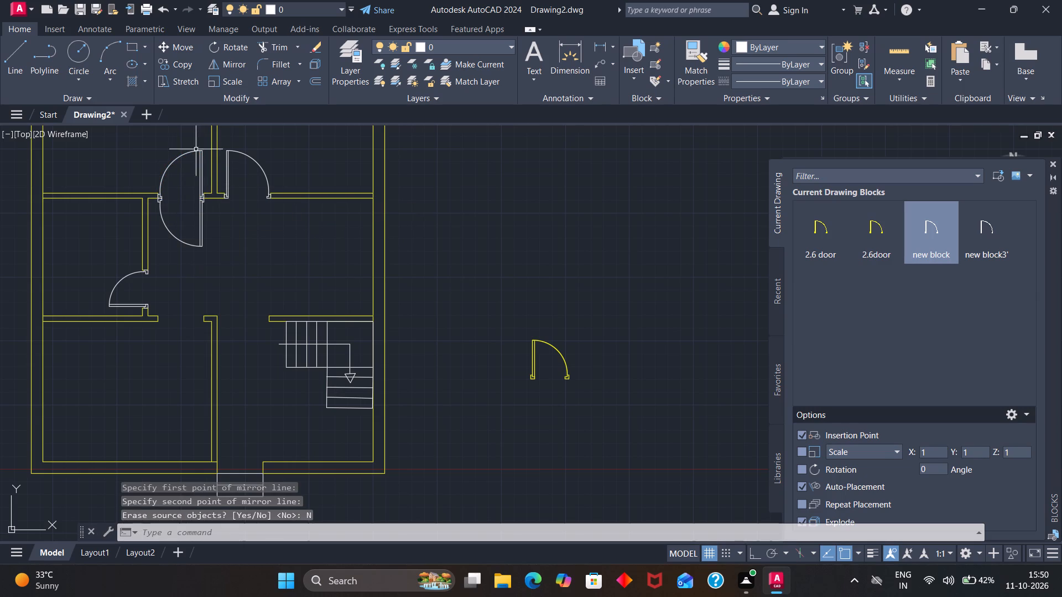
Move the mirrored door by its hinge-side top corner into the lower-left room's doorway, against the wall stub beside the central partition.
click(201, 208)
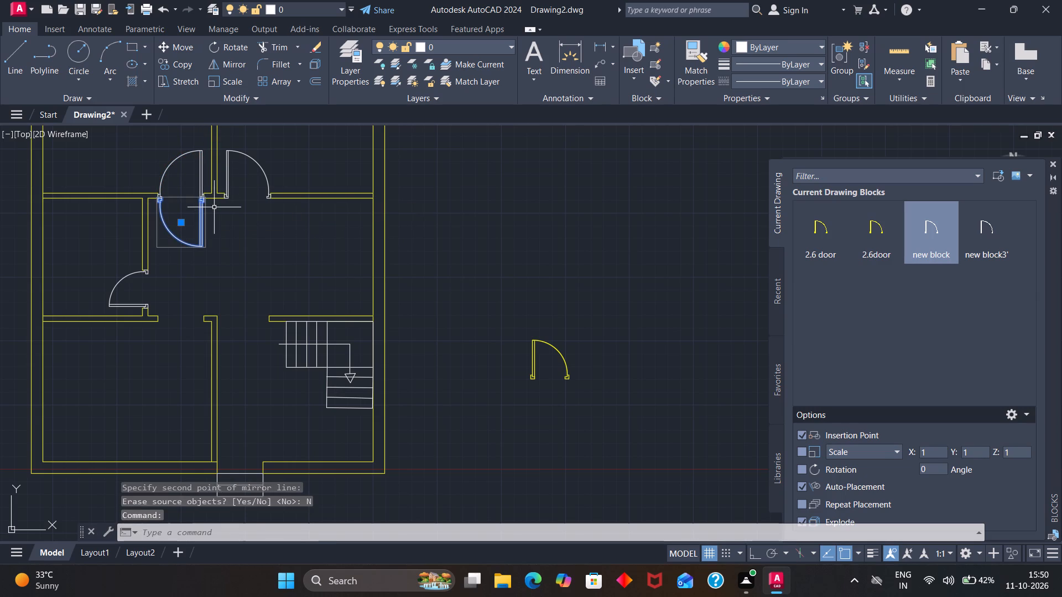
key(m)
key(Return)
scroll(202, 192, up, 2)
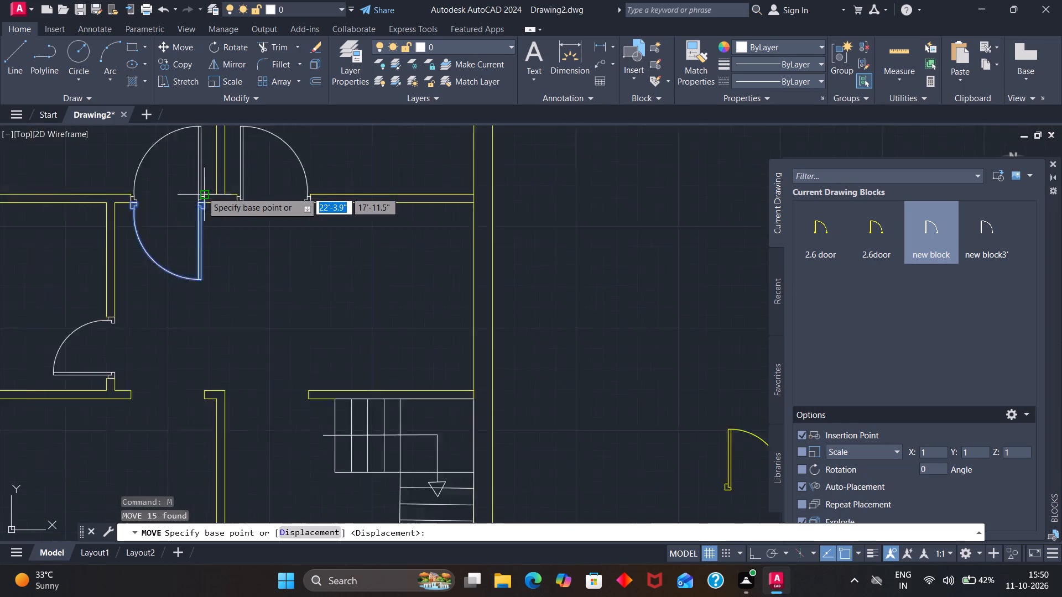
click(204, 208)
scroll(191, 268, down, 4)
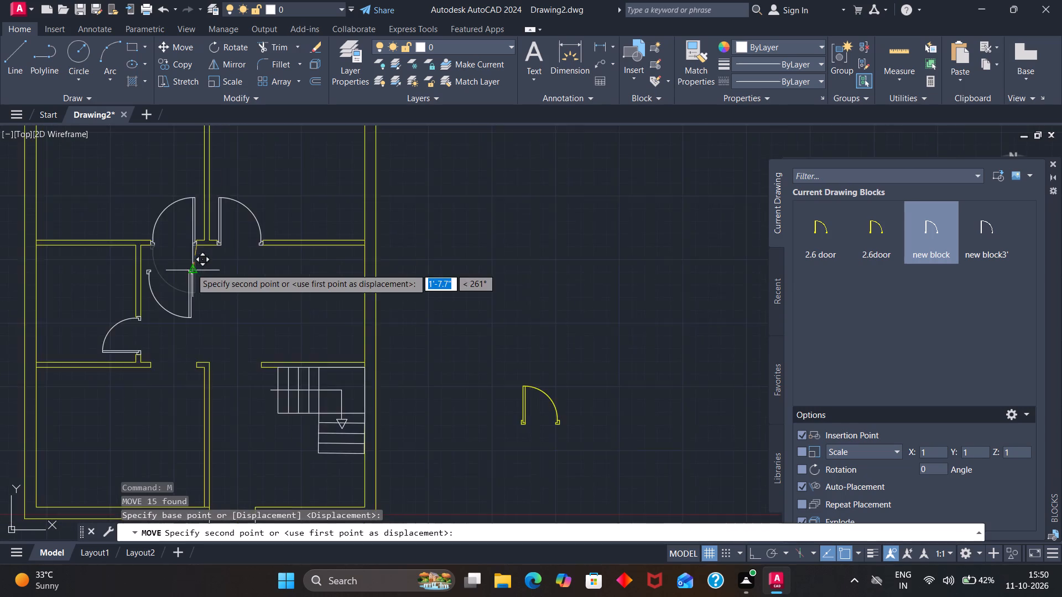
scroll(191, 268, down, 2)
scroll(191, 308, up, 3)
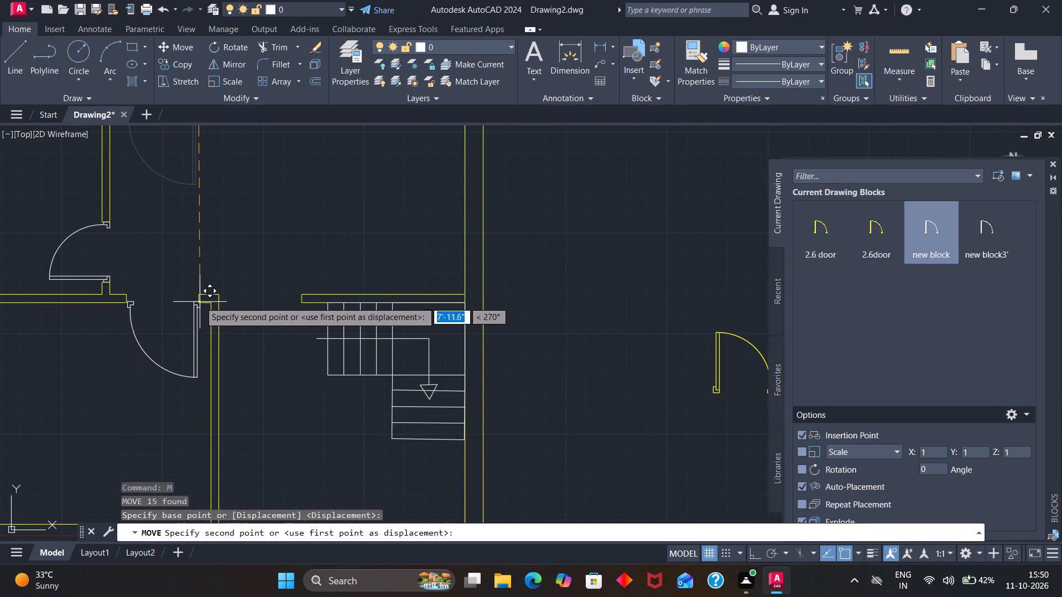
scroll(200, 293, up, 3)
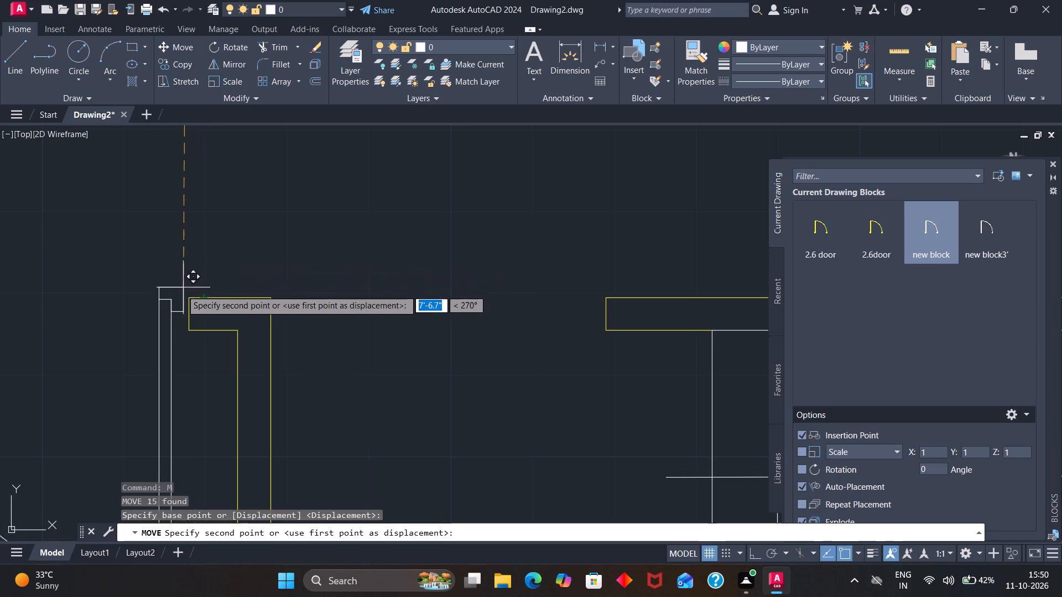
click(185, 299)
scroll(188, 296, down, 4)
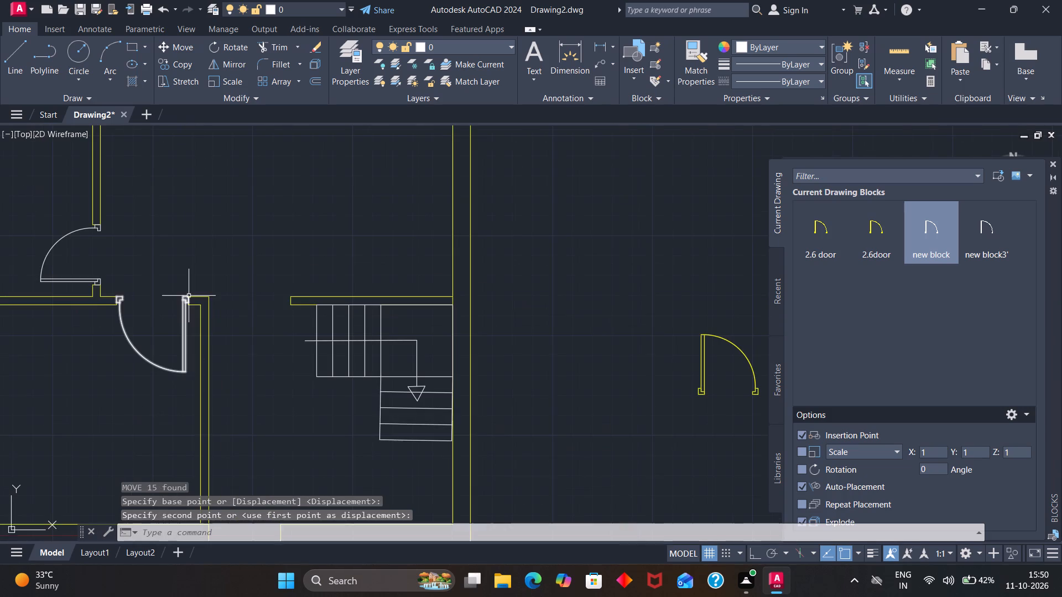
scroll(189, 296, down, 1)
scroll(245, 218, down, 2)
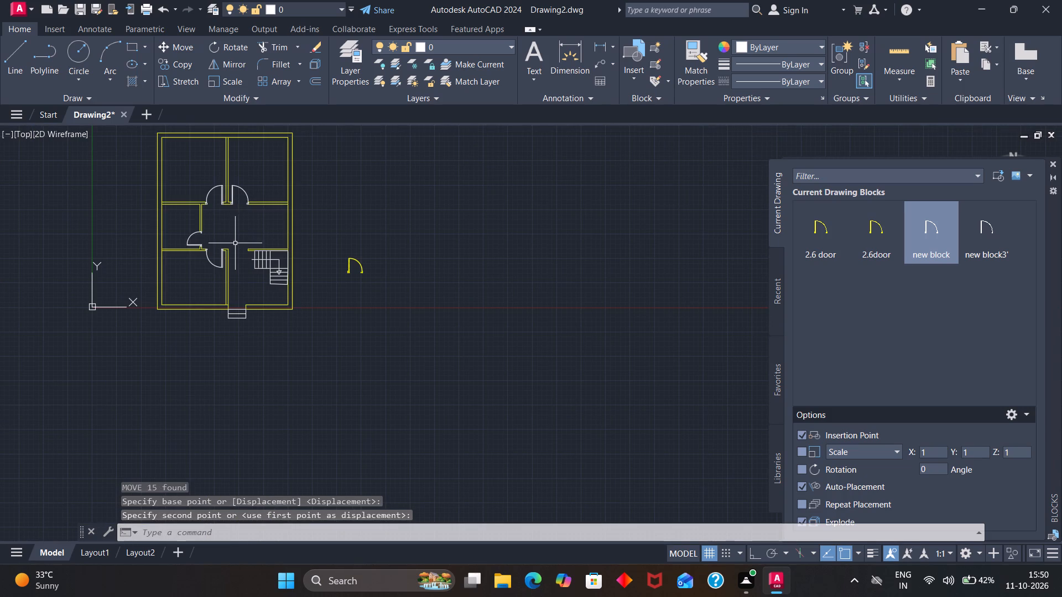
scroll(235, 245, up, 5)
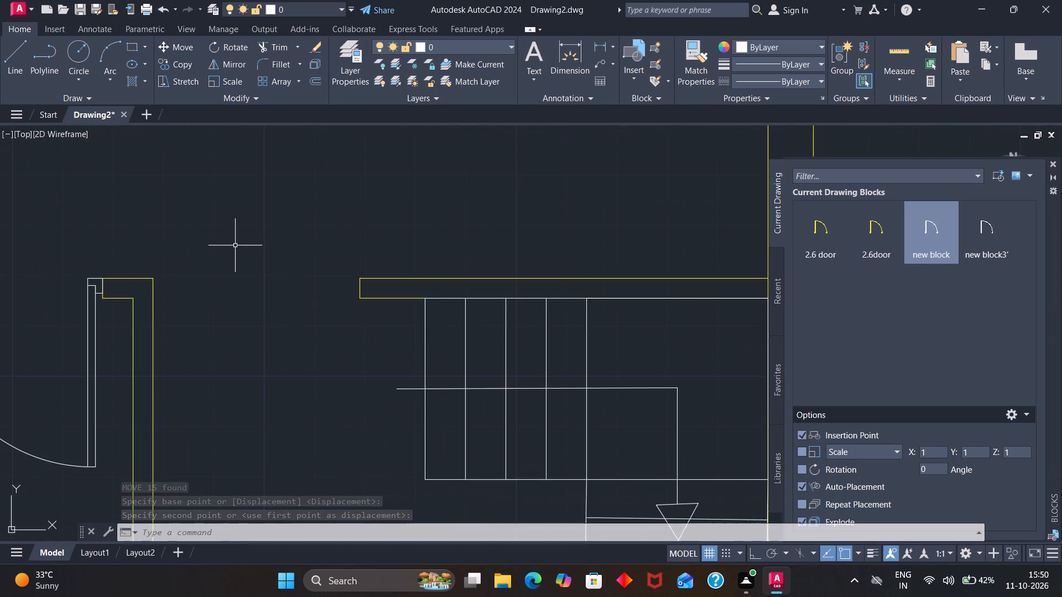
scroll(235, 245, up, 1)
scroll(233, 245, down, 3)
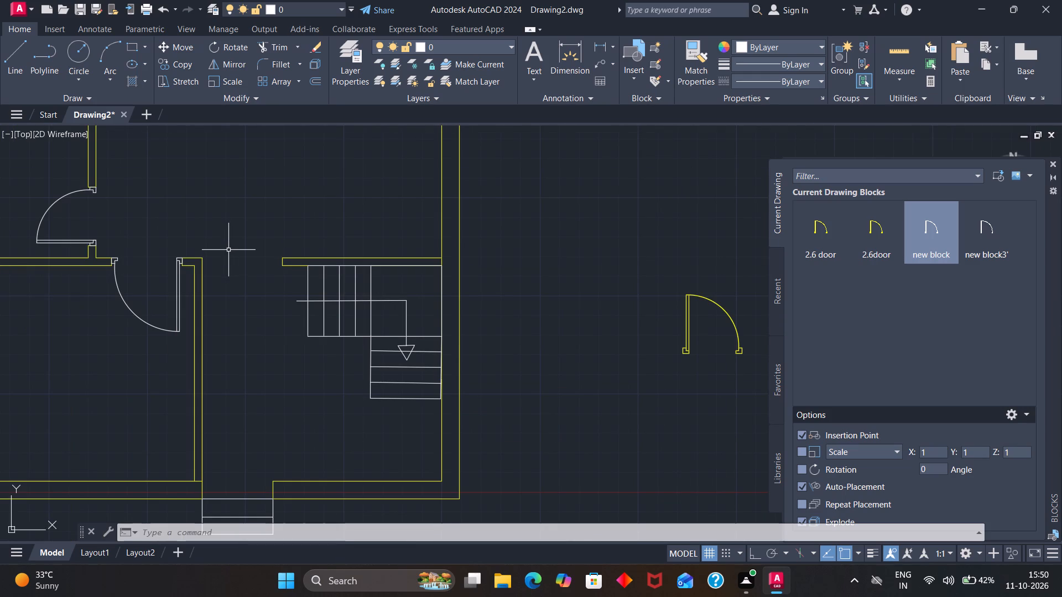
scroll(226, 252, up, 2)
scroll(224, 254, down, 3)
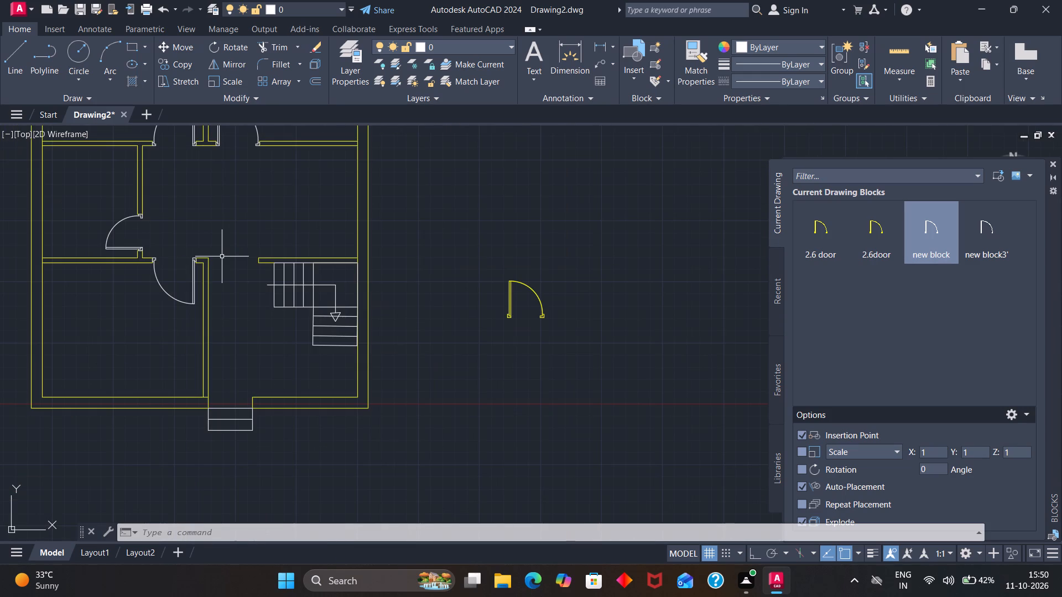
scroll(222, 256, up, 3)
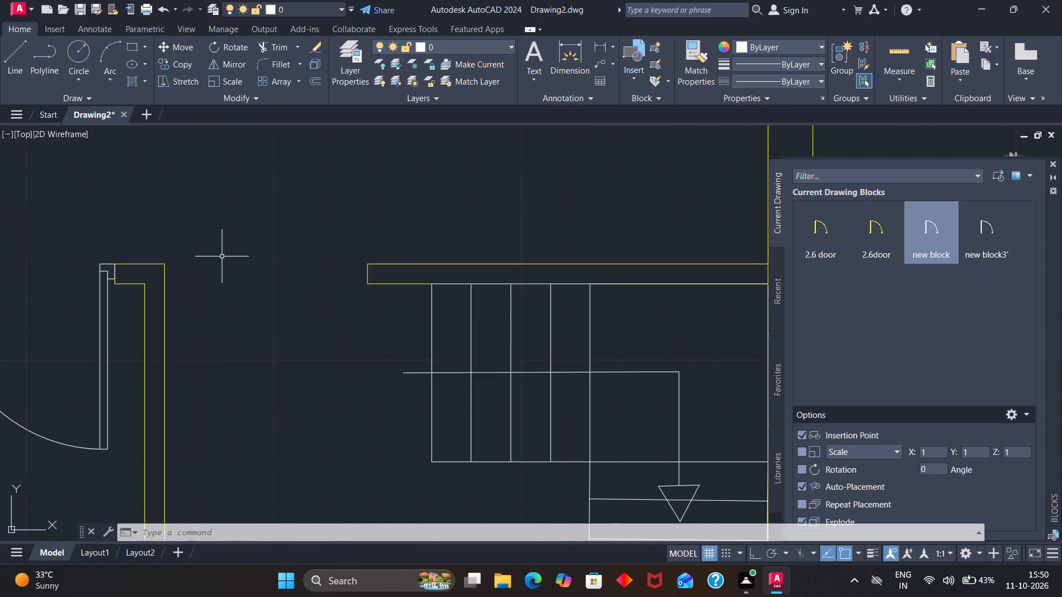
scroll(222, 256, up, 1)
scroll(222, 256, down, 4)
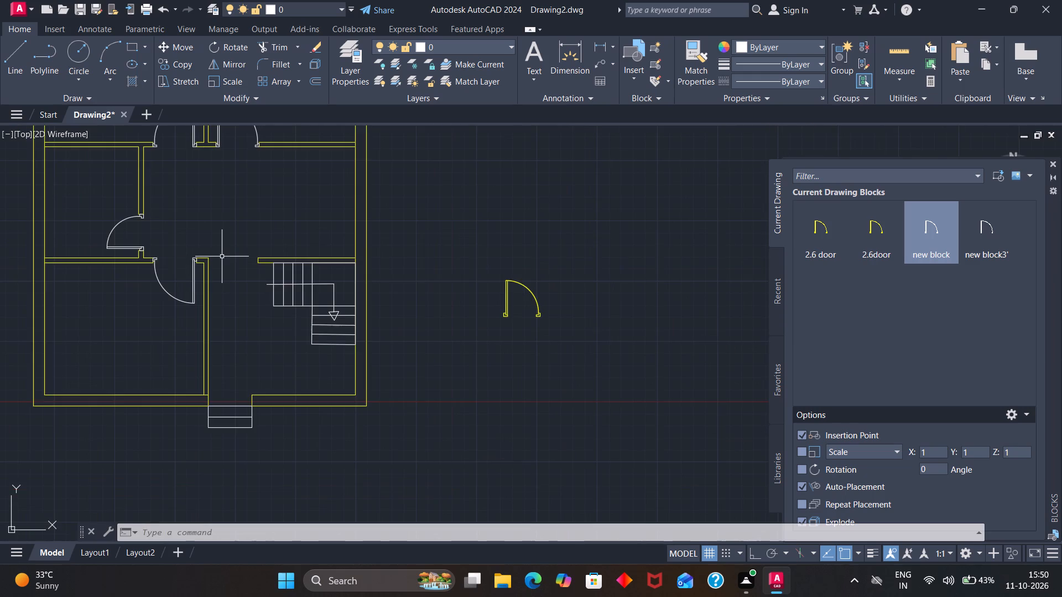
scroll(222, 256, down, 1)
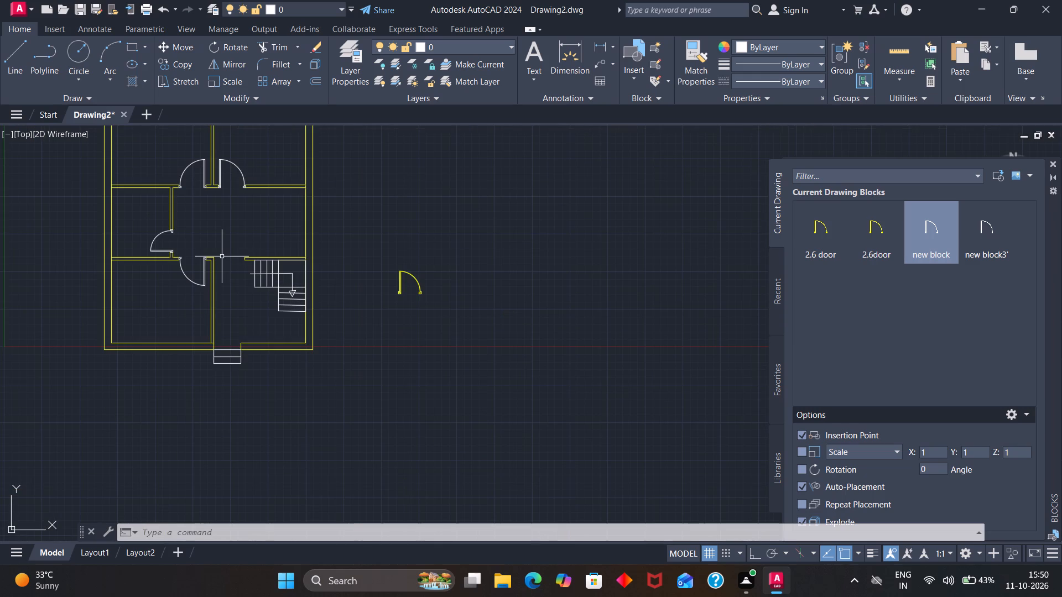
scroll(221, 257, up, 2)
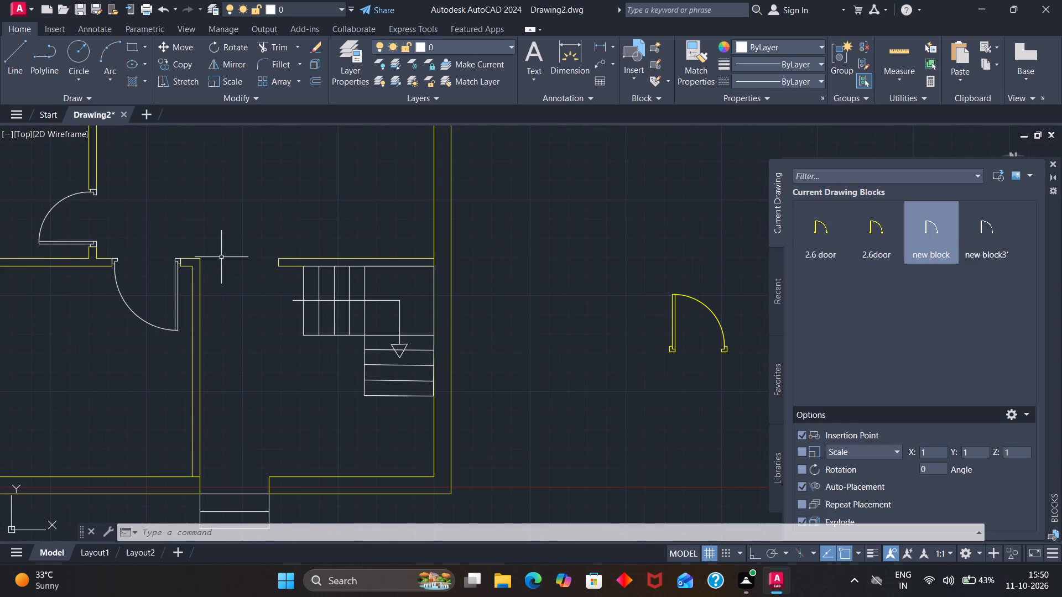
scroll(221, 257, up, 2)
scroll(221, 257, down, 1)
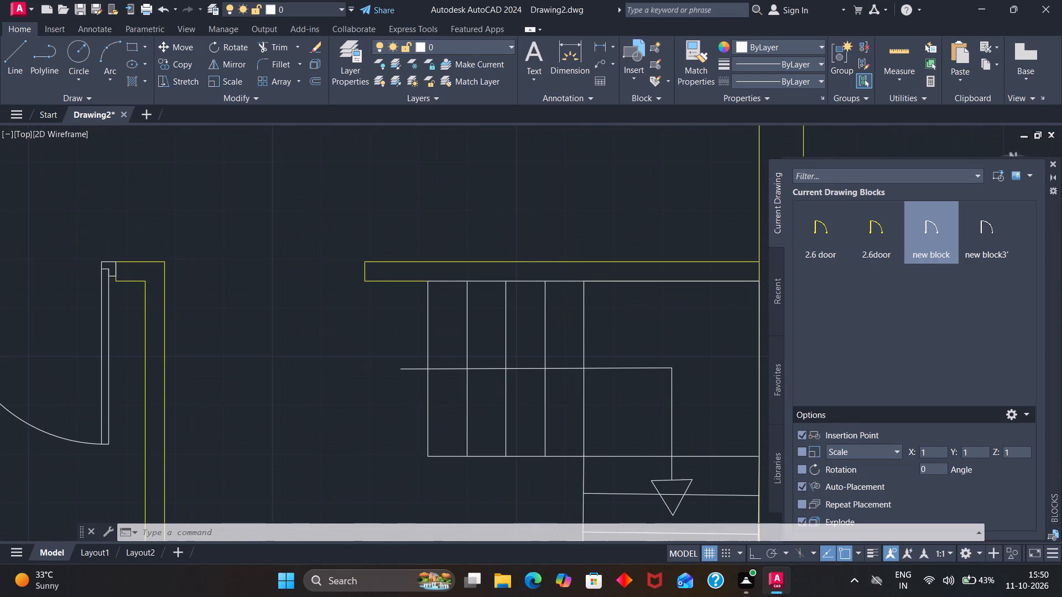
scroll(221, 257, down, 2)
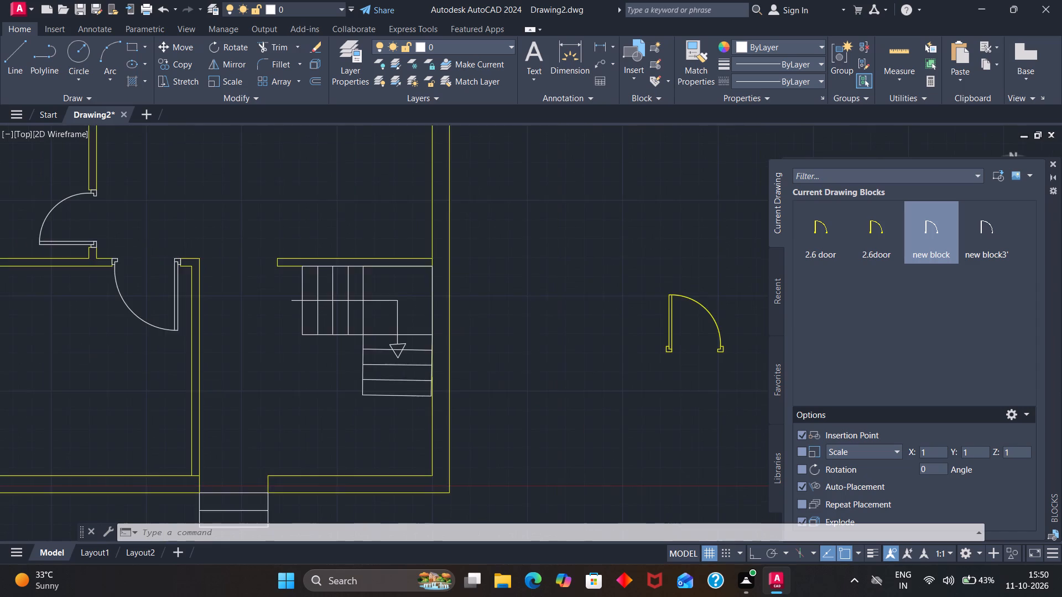
Delete the spare door block lying outside the floor plan, beside the staircase side of the building.
scroll(221, 257, down, 4)
scroll(221, 257, up, 6)
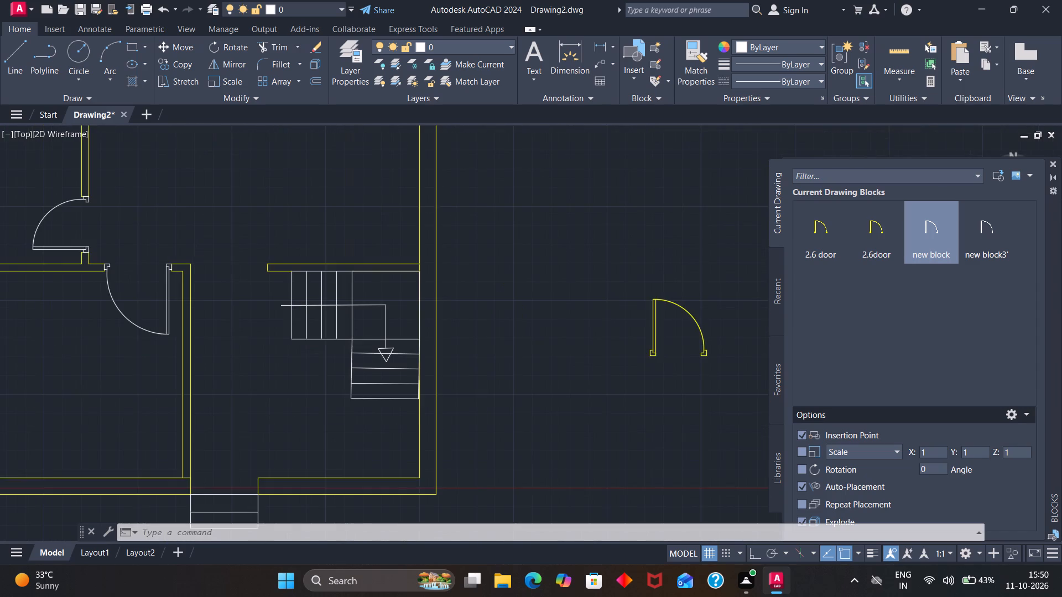
scroll(221, 257, down, 5)
scroll(221, 257, up, 1)
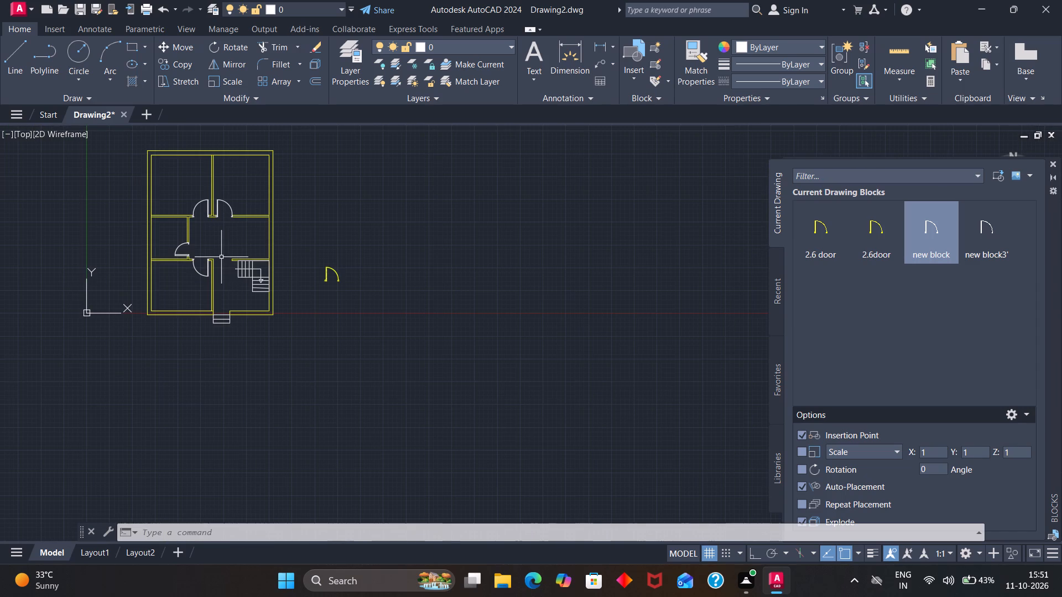
scroll(221, 257, up, 3)
scroll(221, 257, down, 2)
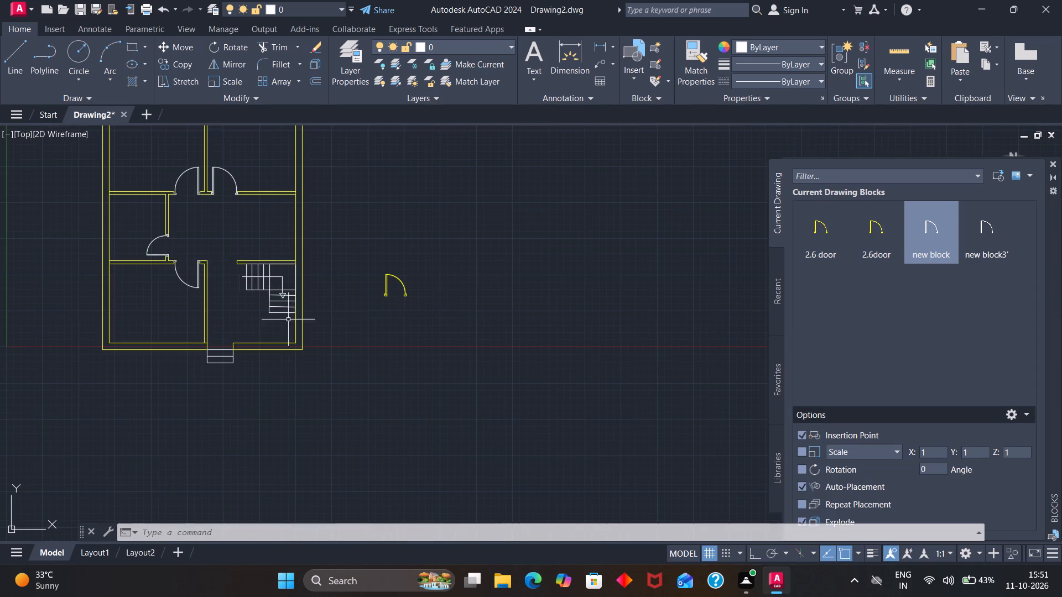
drag(392, 326, 434, 290)
drag(401, 261, 378, 317)
drag(375, 315, 357, 284)
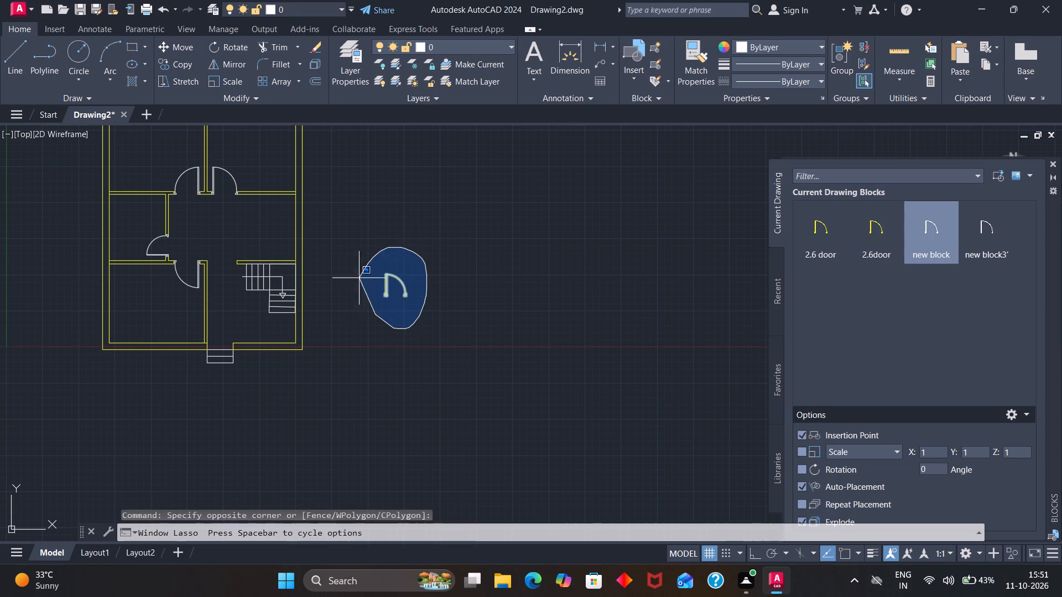
drag(357, 284, 355, 338)
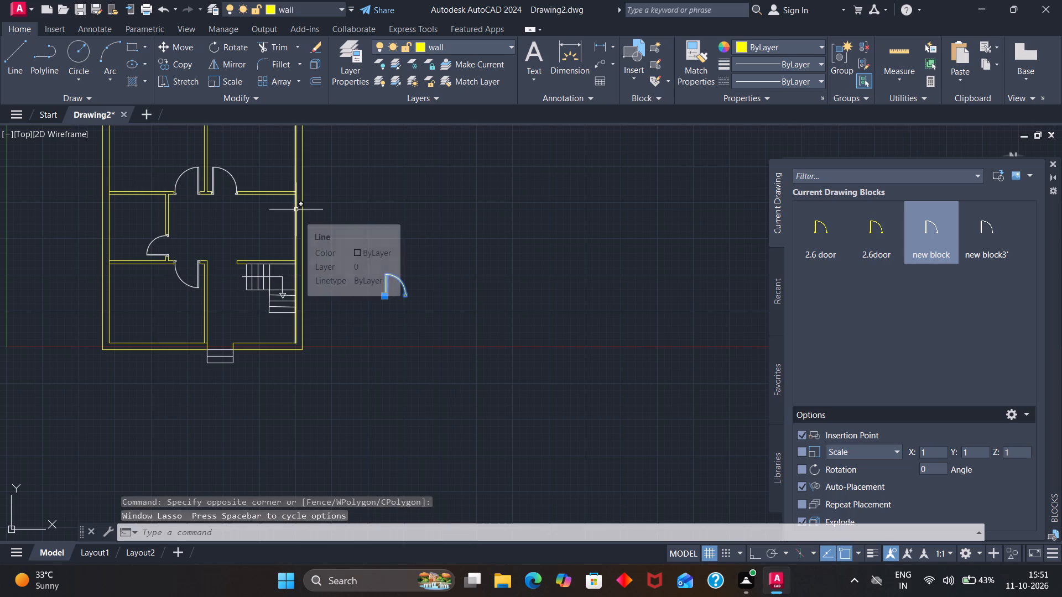
key(Delete)
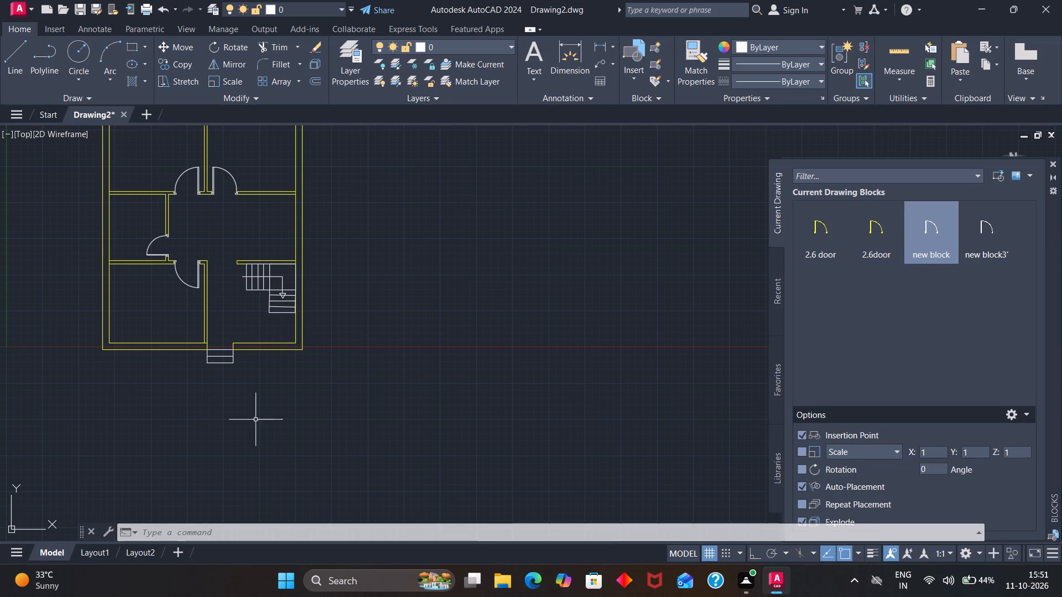
Insert the bed drawing file from the door folder, with its top-left corner at the upper-left room's outer inside corner.
scroll(236, 410, down, 1)
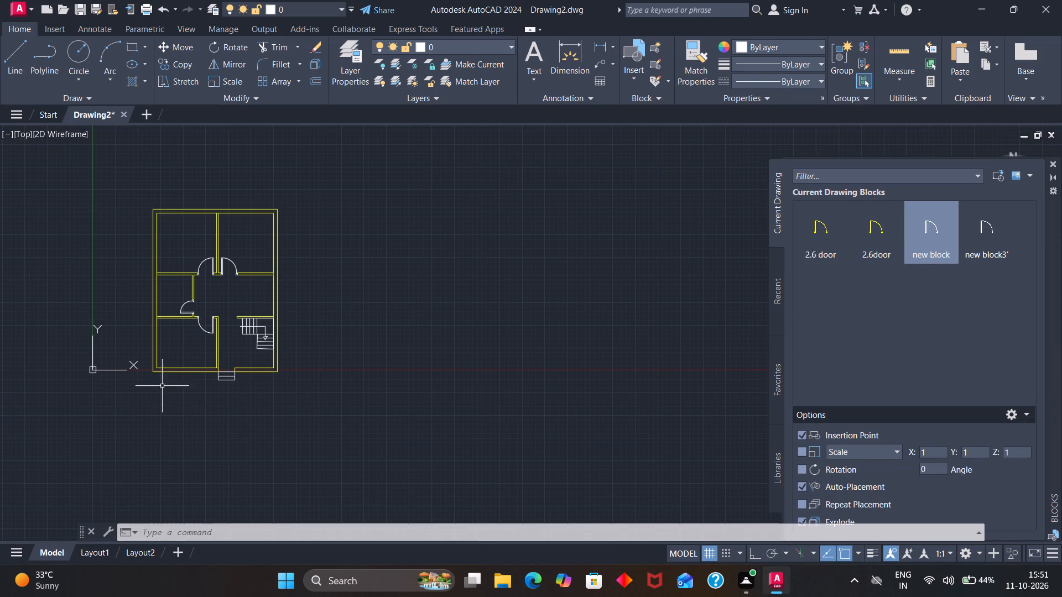
scroll(162, 386, up, 2)
scroll(162, 386, down, 2)
scroll(114, 263, up, 2)
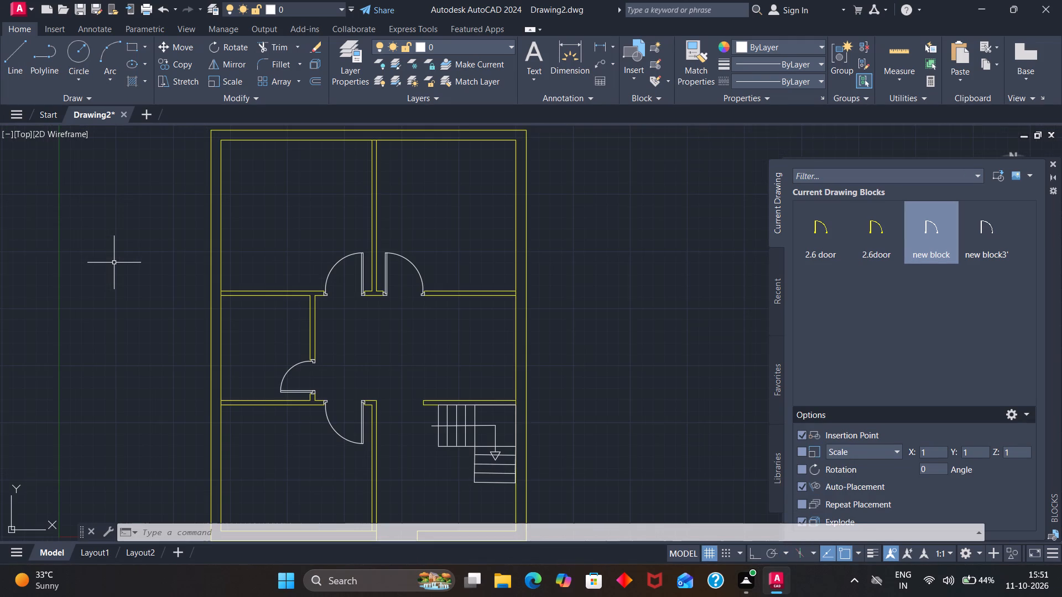
scroll(114, 263, down, 1)
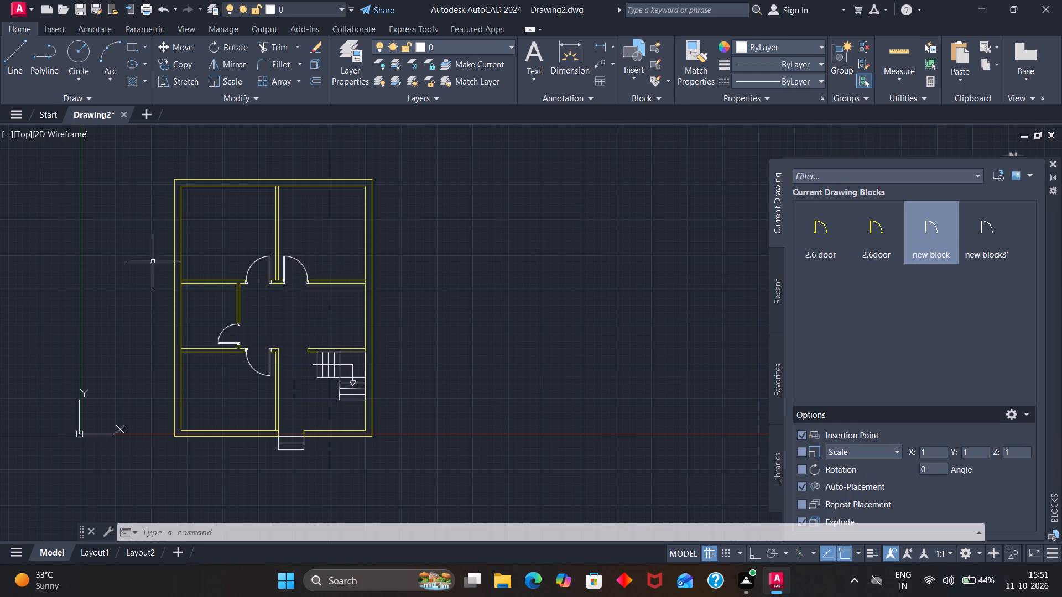
key(i)
key(Return)
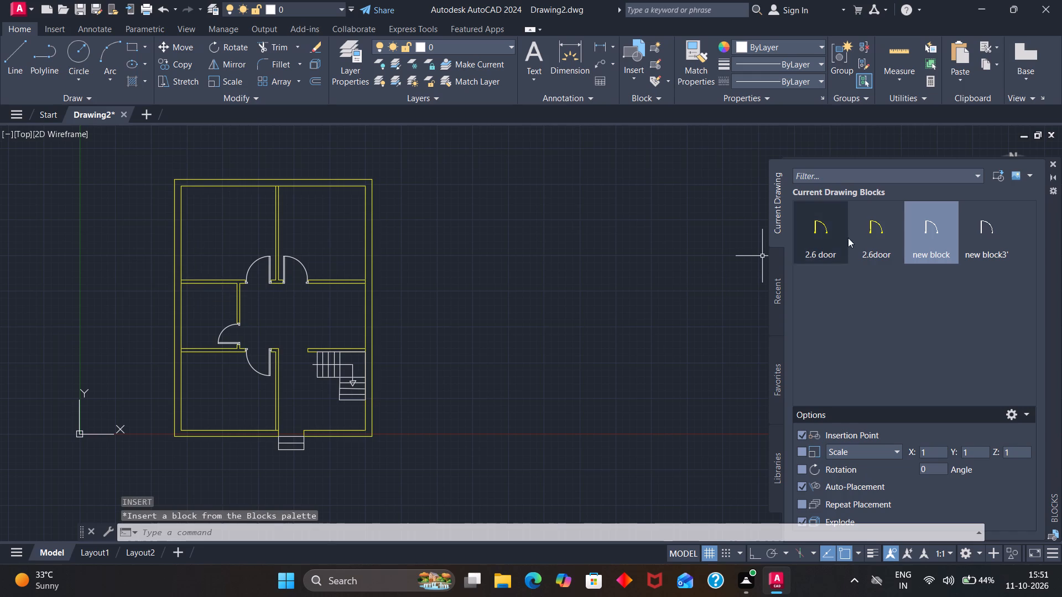
click(996, 171)
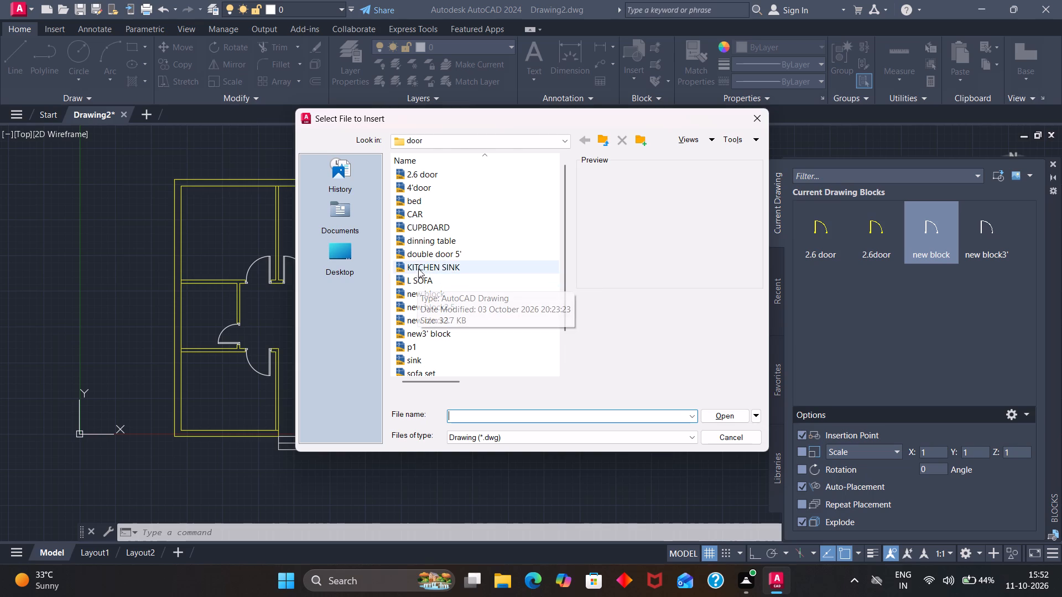
scroll(420, 261, down, 2)
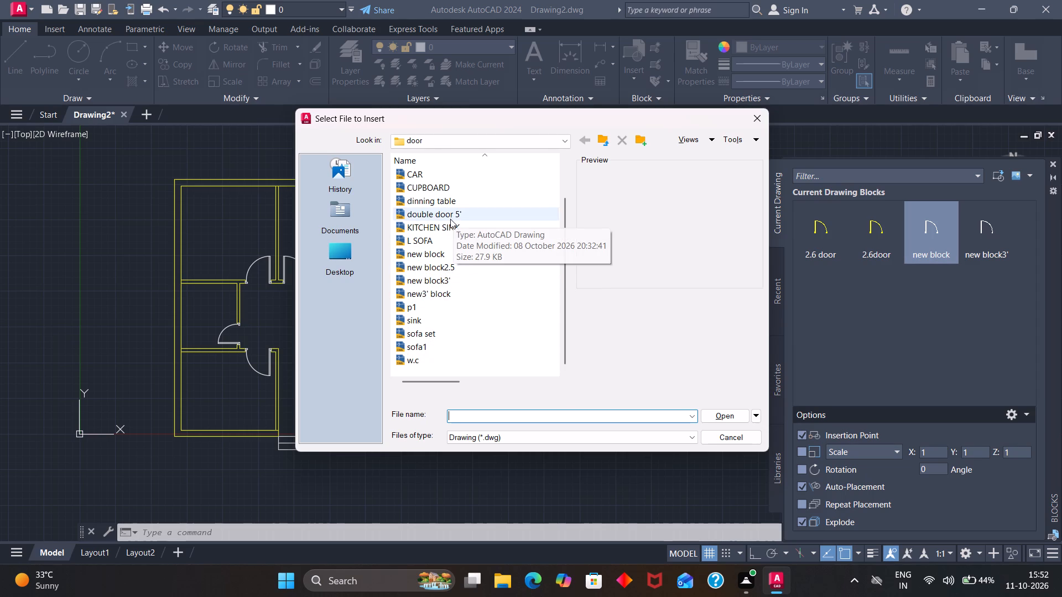
scroll(446, 222, up, 4)
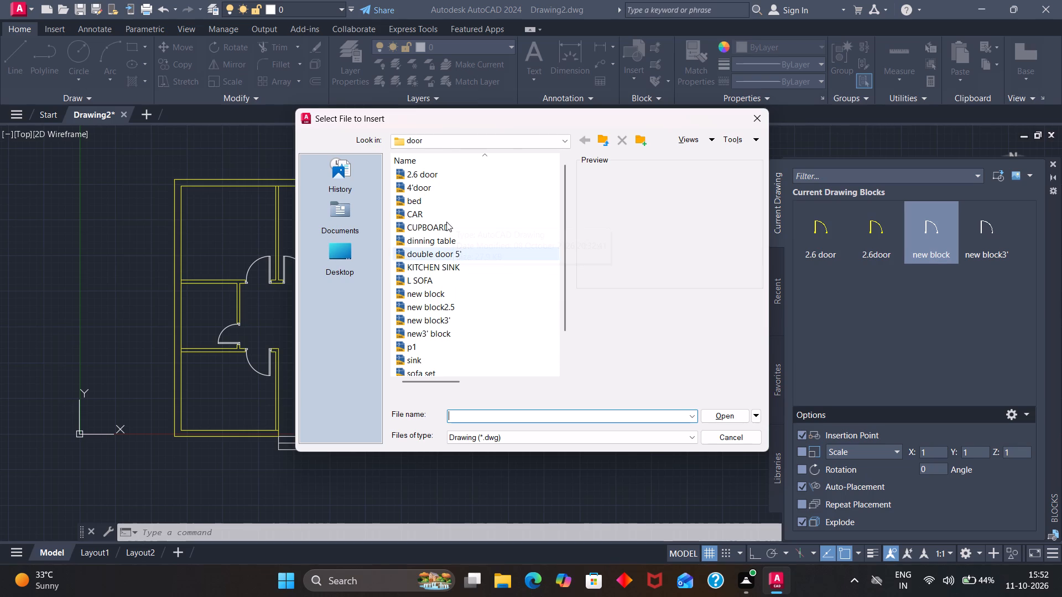
scroll(446, 222, down, 2)
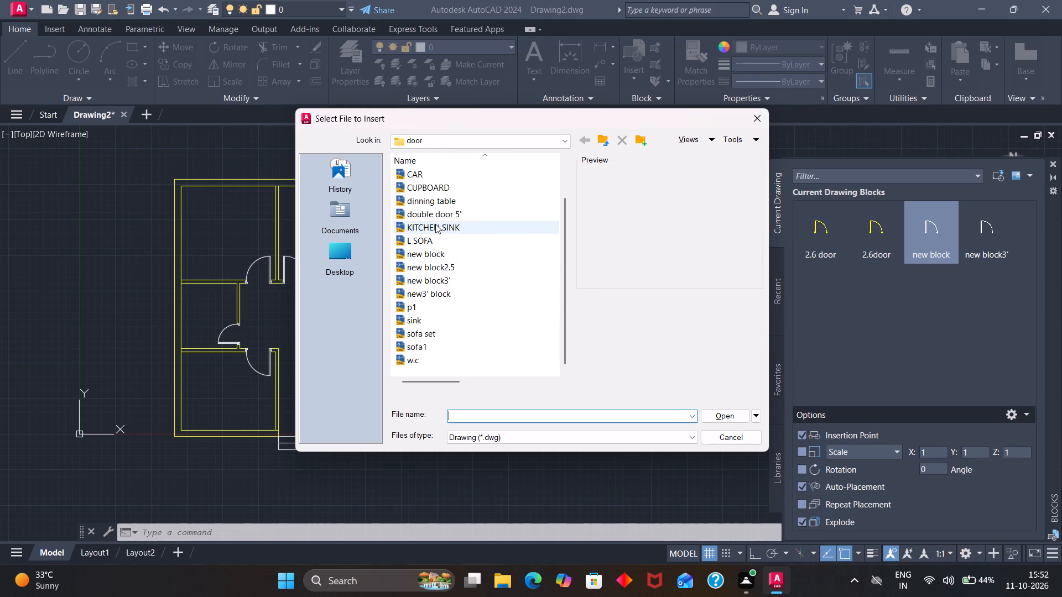
scroll(435, 224, up, 3)
click(426, 202)
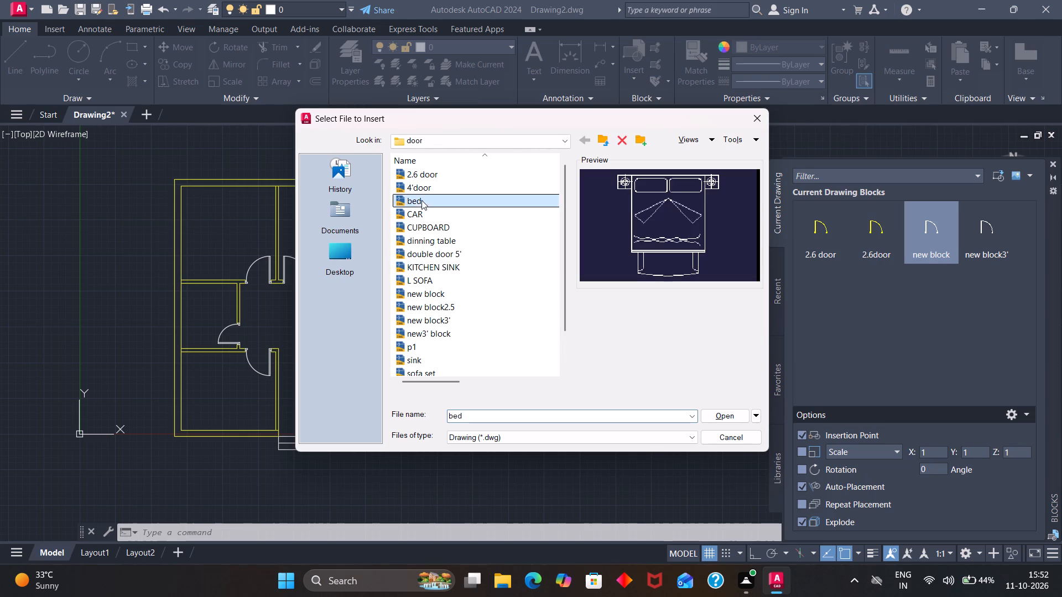
click(715, 410)
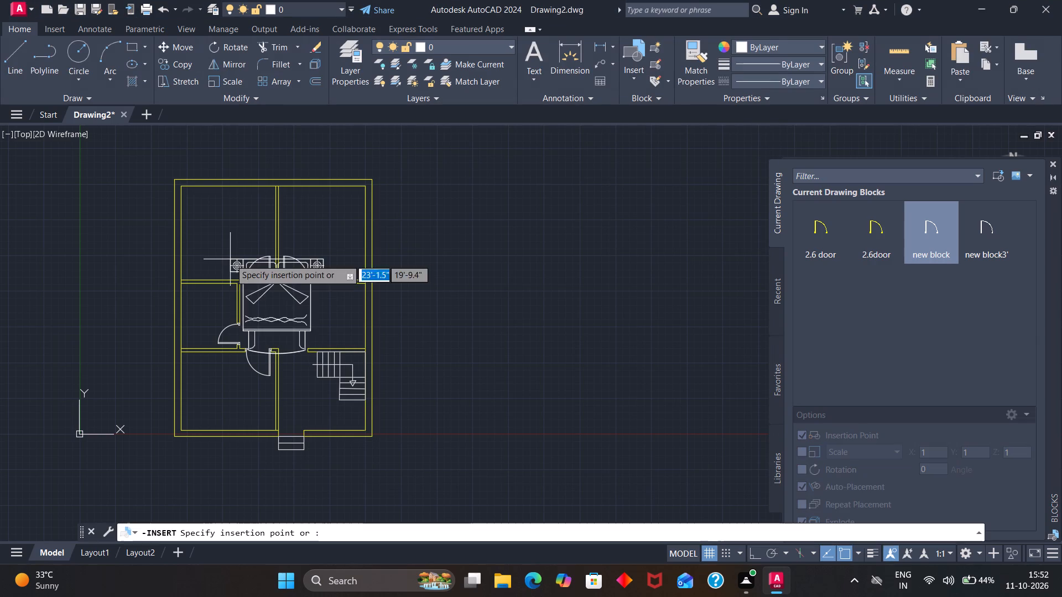
scroll(175, 190, up, 1)
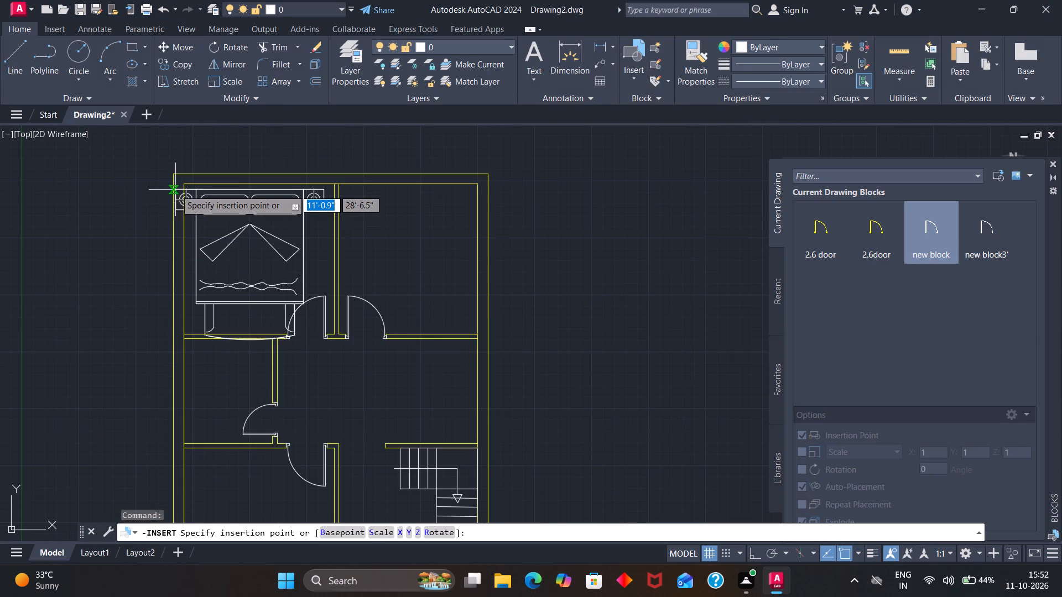
scroll(178, 201, up, 2)
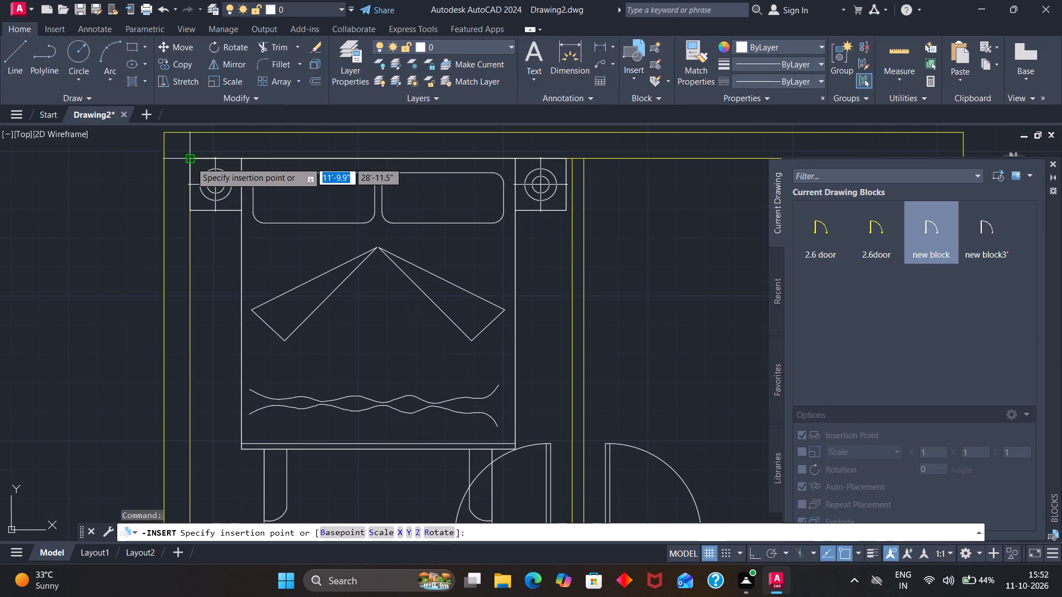
click(191, 162)
Scale the bed down freehand to roughly three-fifths size about the room's top inside corner at the central partition.
scroll(390, 240, down, 3)
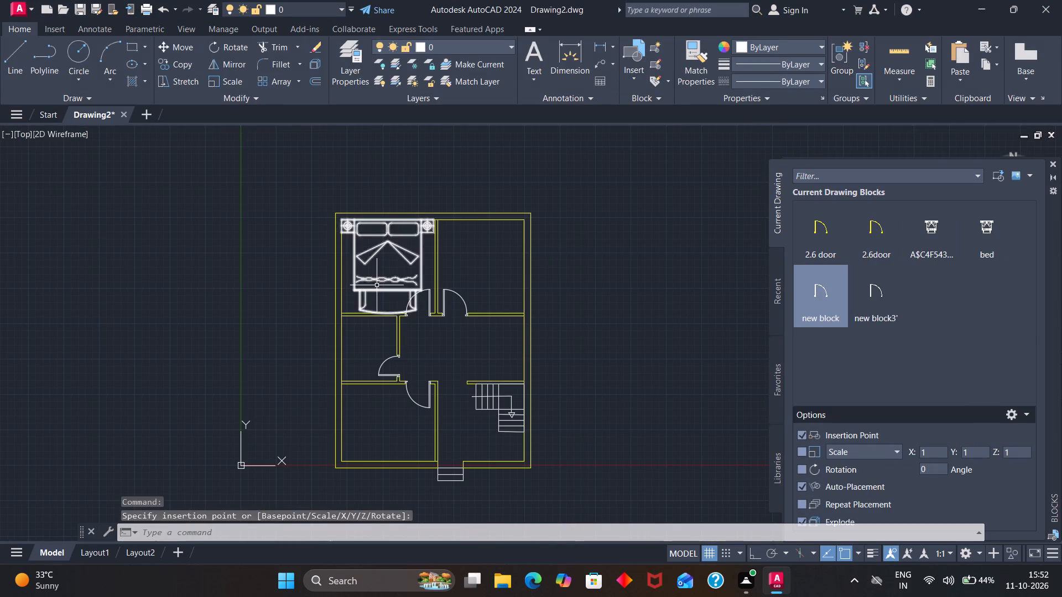
click(372, 290)
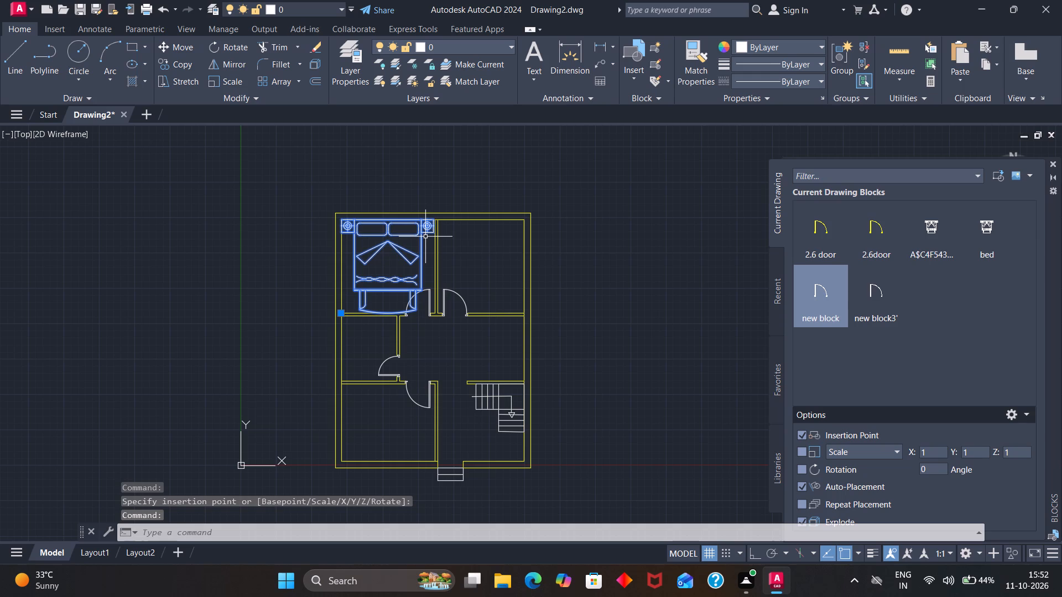
text(sc)
key(Return)
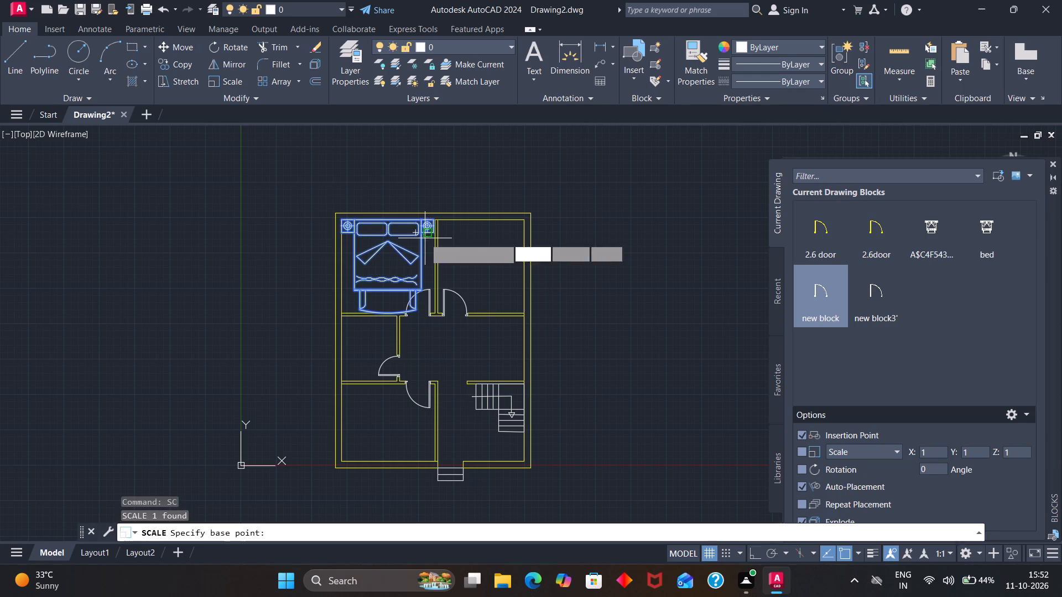
click(437, 221)
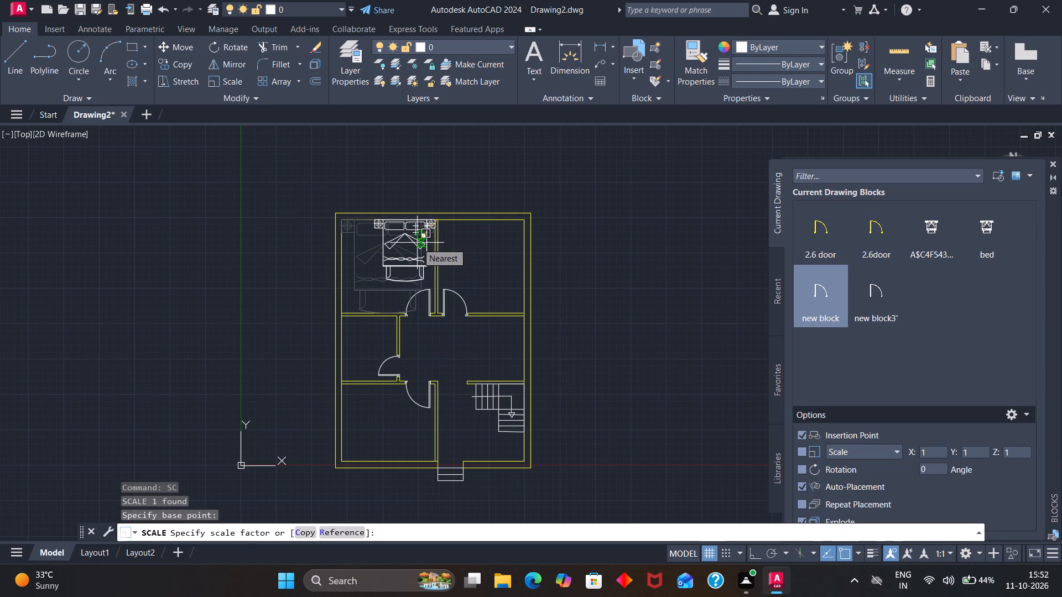
click(417, 243)
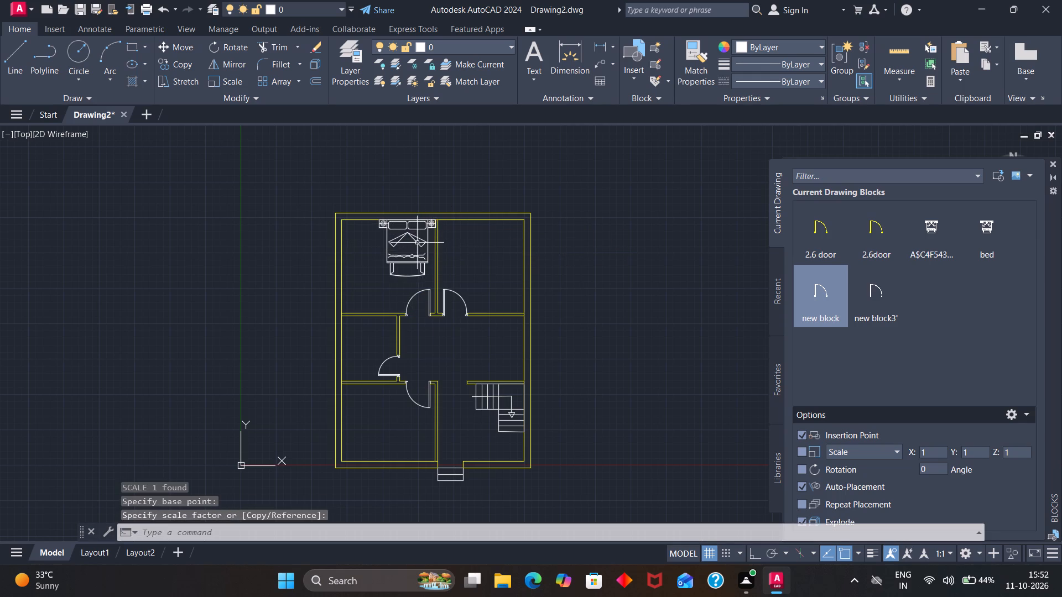
Move the scaled bed by its top-left corner to the upper-left room's outer inside corner, against the exterior walls.
click(386, 224)
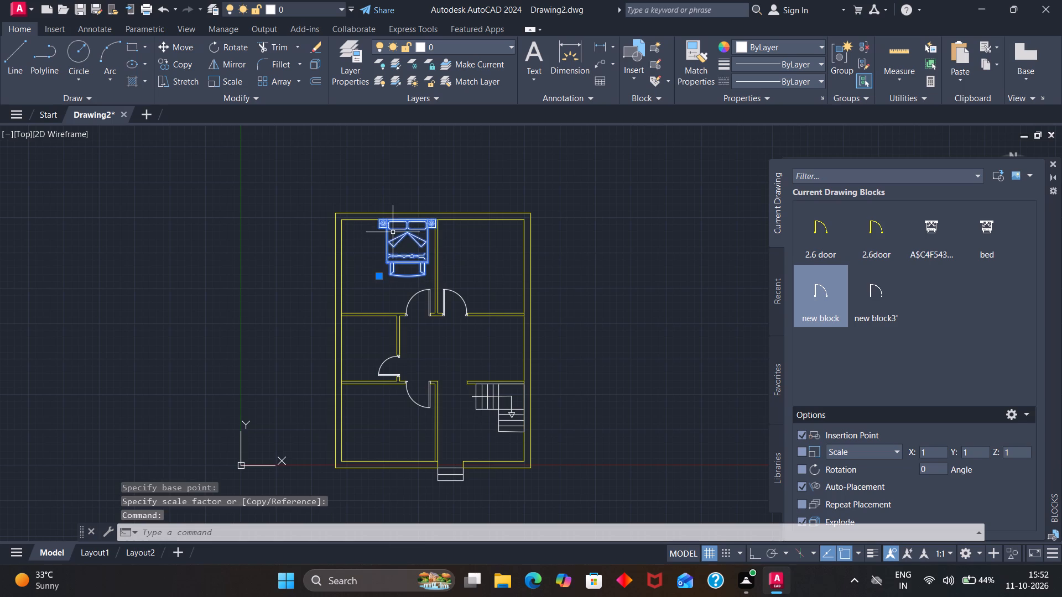
key(m)
key(Return)
click(376, 218)
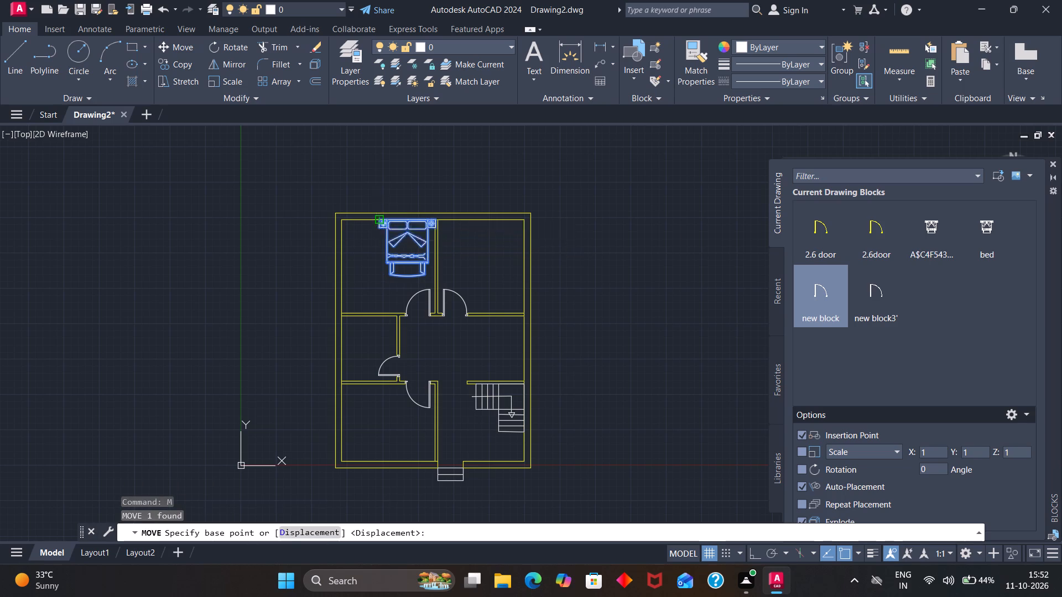
click(340, 224)
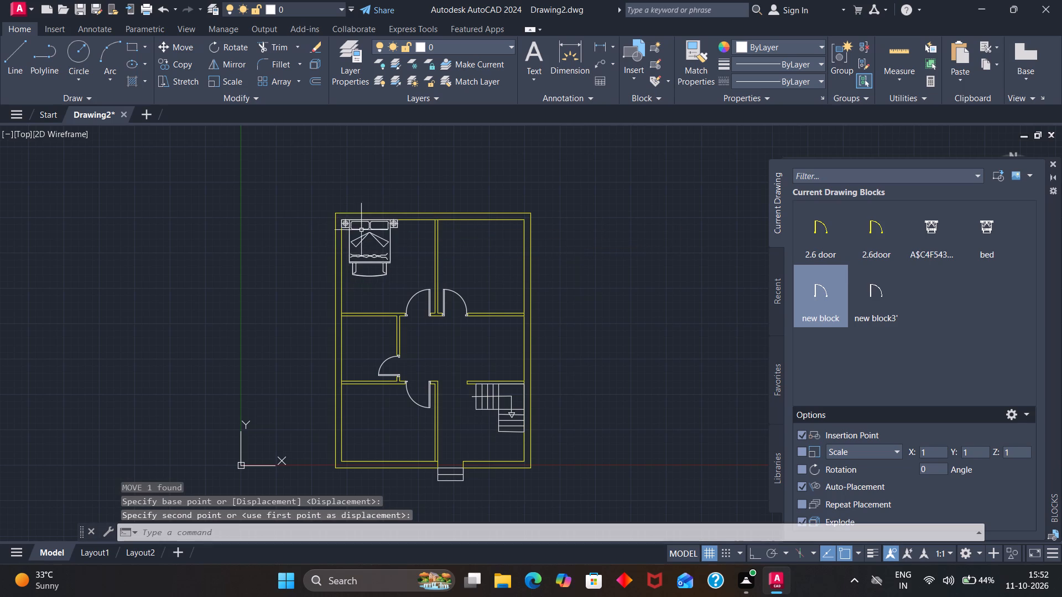
Copy the bed by its top-right nightstand corner to the upper-right room's top-right inside corner.
click(376, 233)
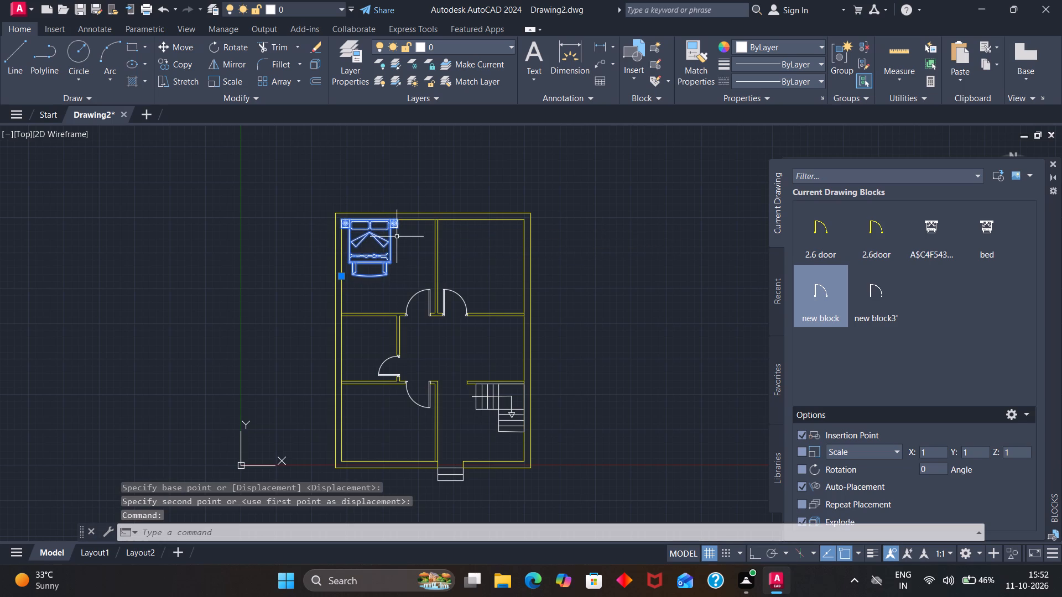
text(co)
key(Return)
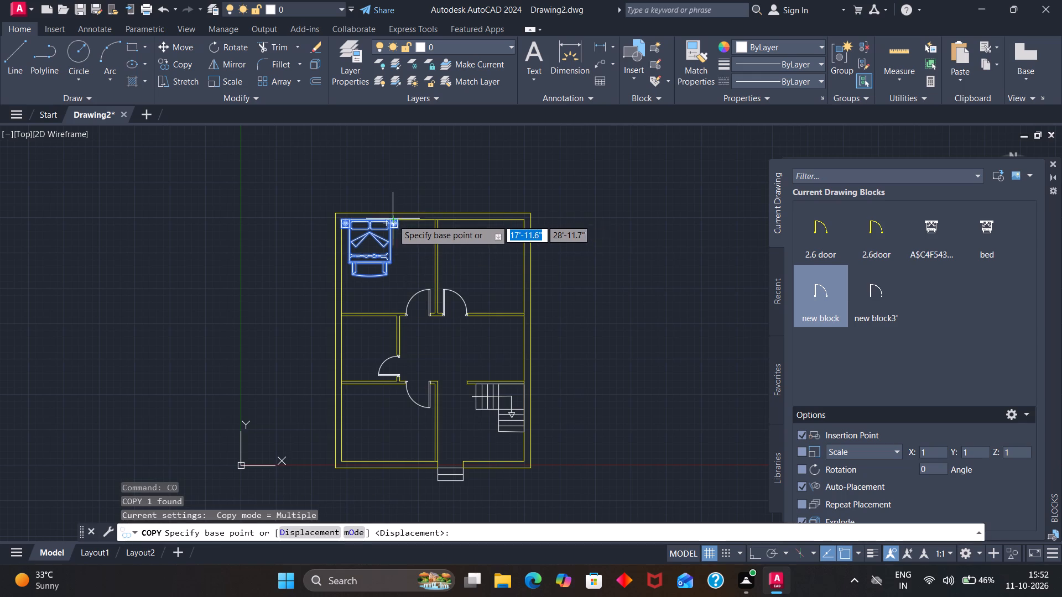
scroll(397, 219, up, 4)
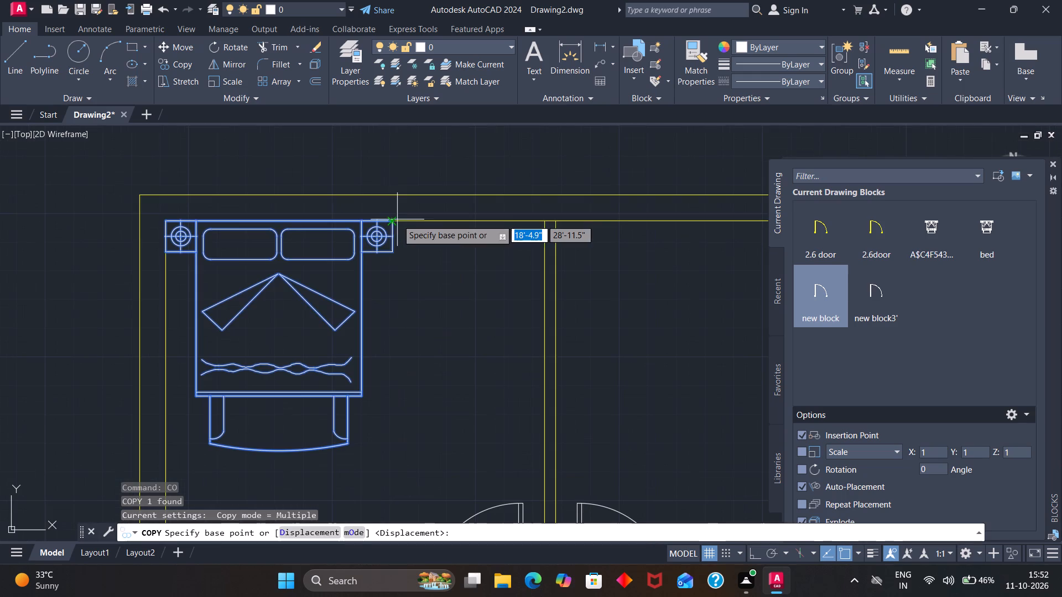
click(391, 221)
scroll(515, 263, down, 3)
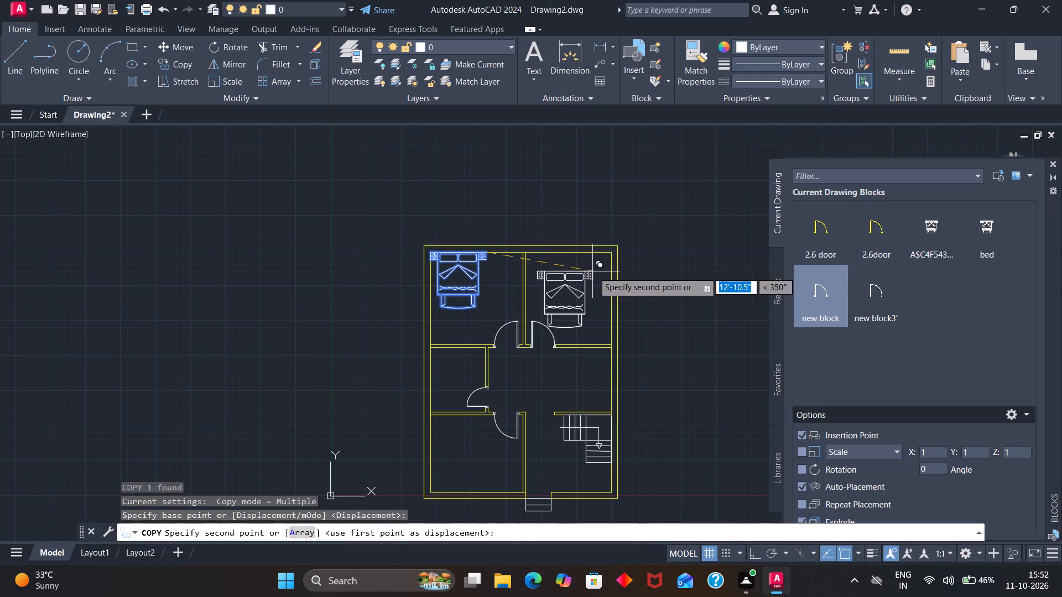
scroll(609, 260, up, 3)
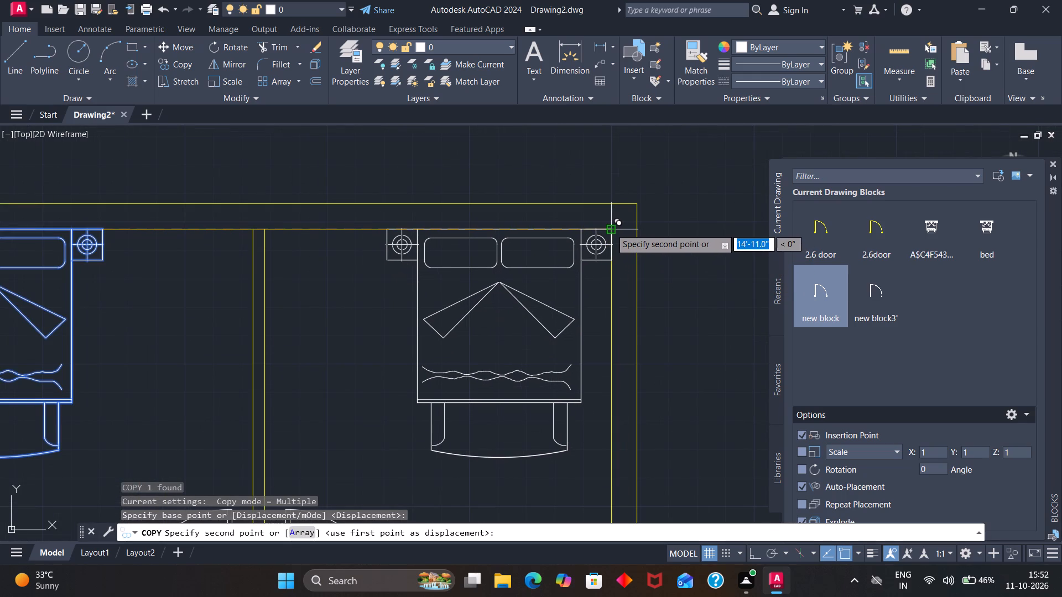
click(611, 228)
scroll(611, 228, down, 3)
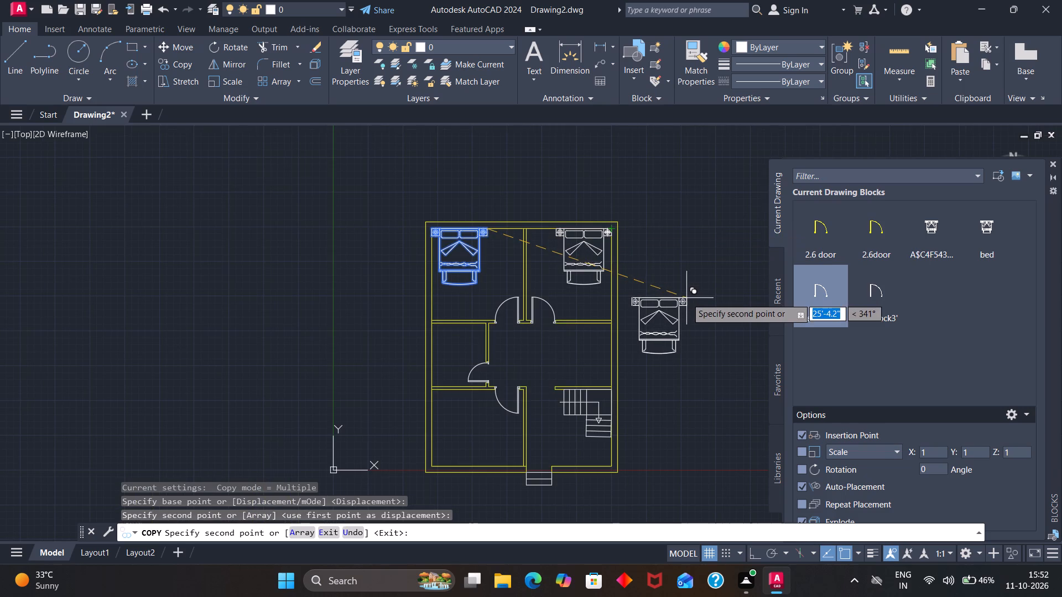
key(Escape)
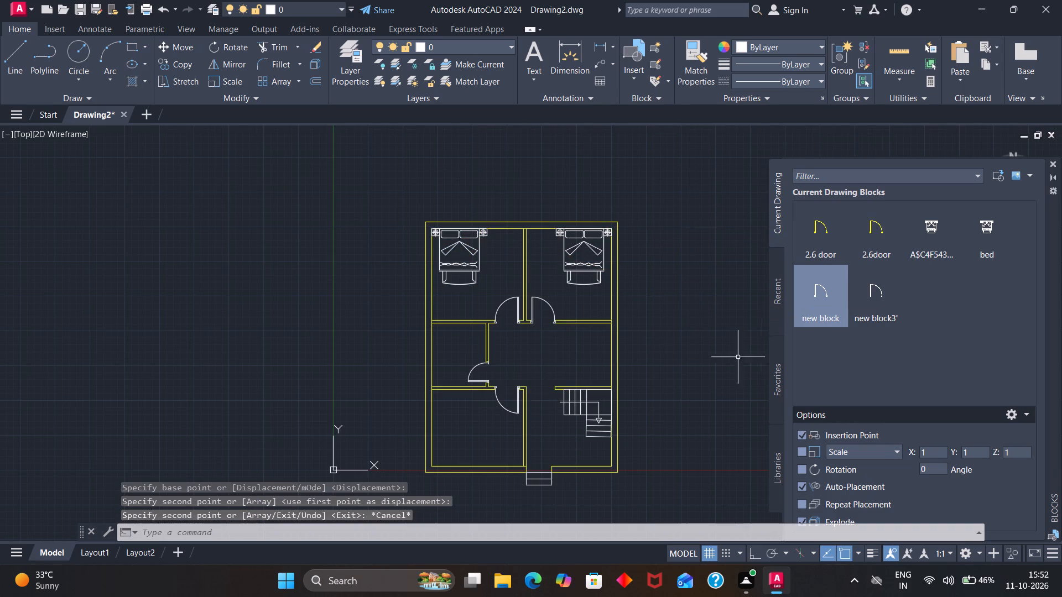
Insert the recently used CUPBOARD block in the upper-right room, its top-left corner where the central partition meets the top wall.
click(775, 226)
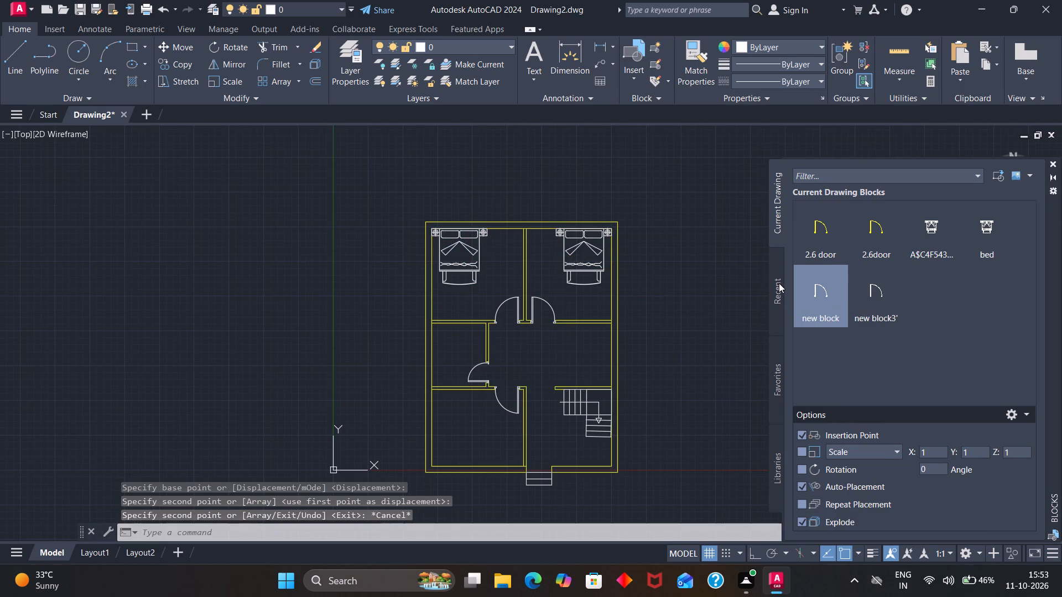
click(778, 284)
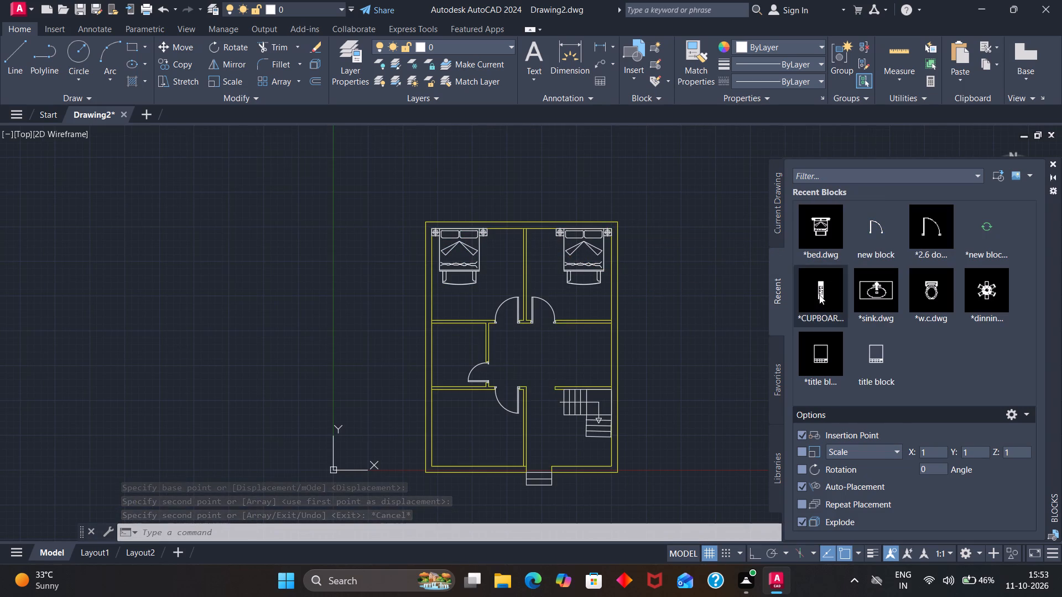
click(819, 295)
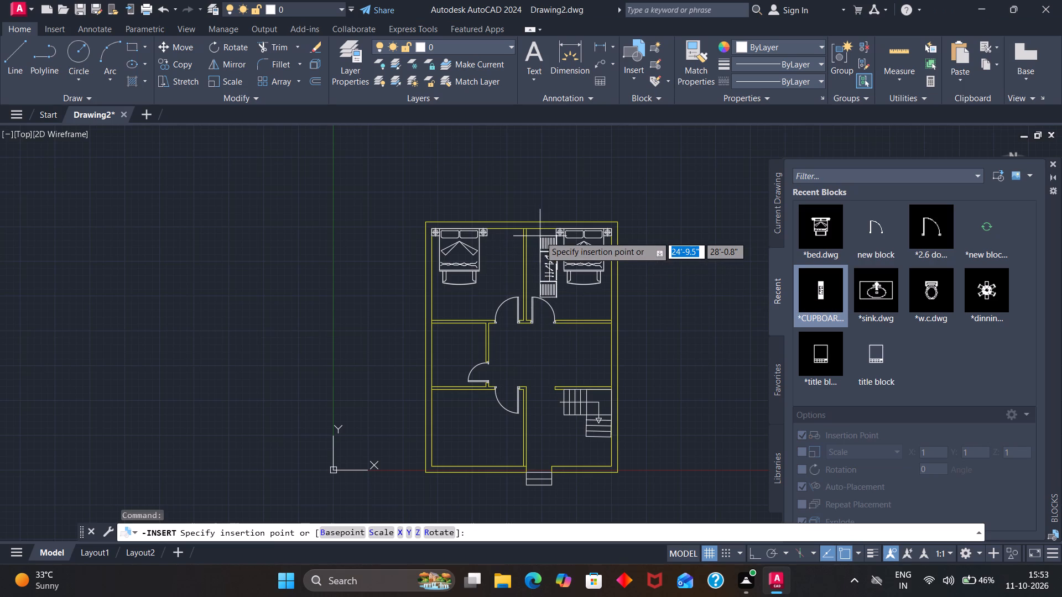
scroll(536, 234, up, 3)
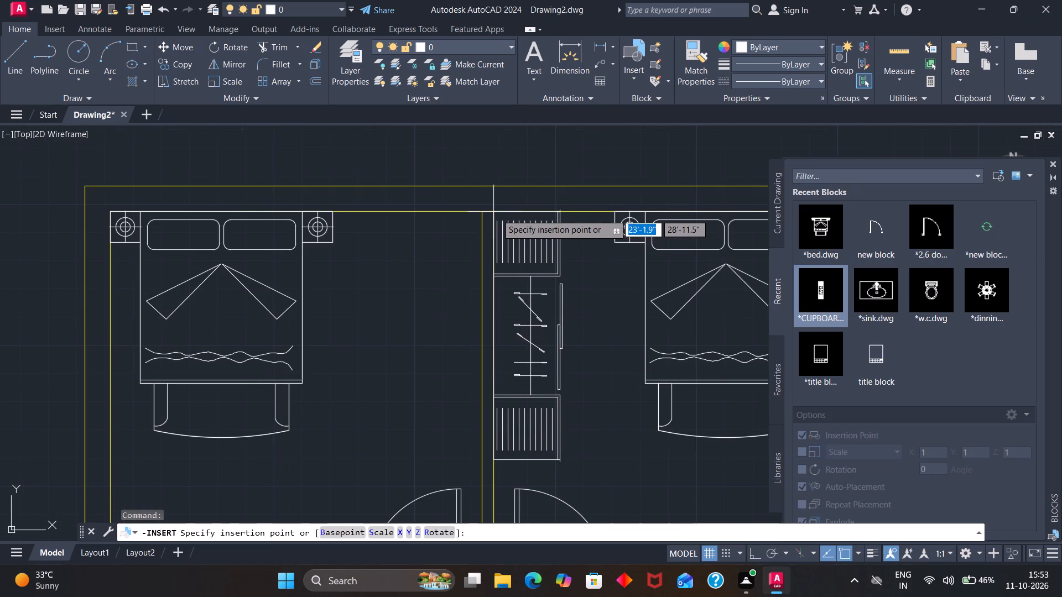
click(495, 214)
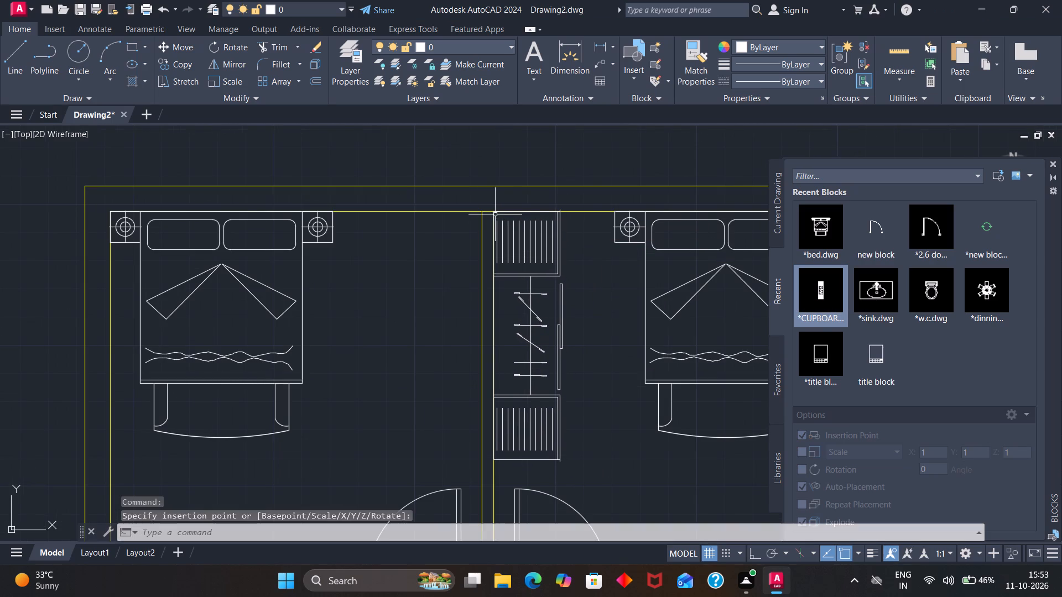
Select the cupboard in the upper-right room.
click(560, 272)
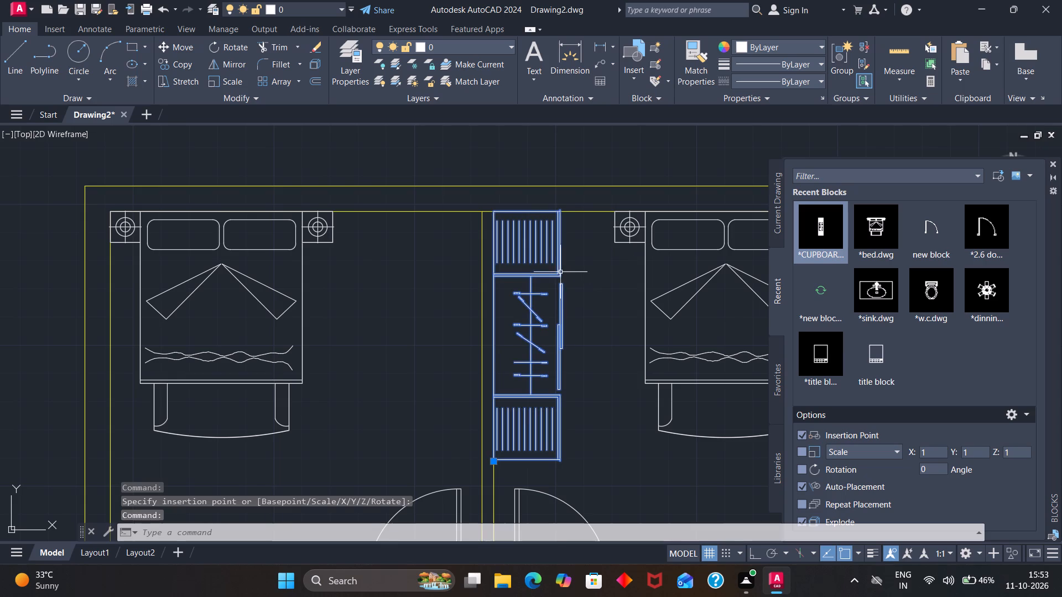
Mirror the selected cupboard about the central partition's right face, keeping the original.
text(mi)
key(Return)
click(494, 213)
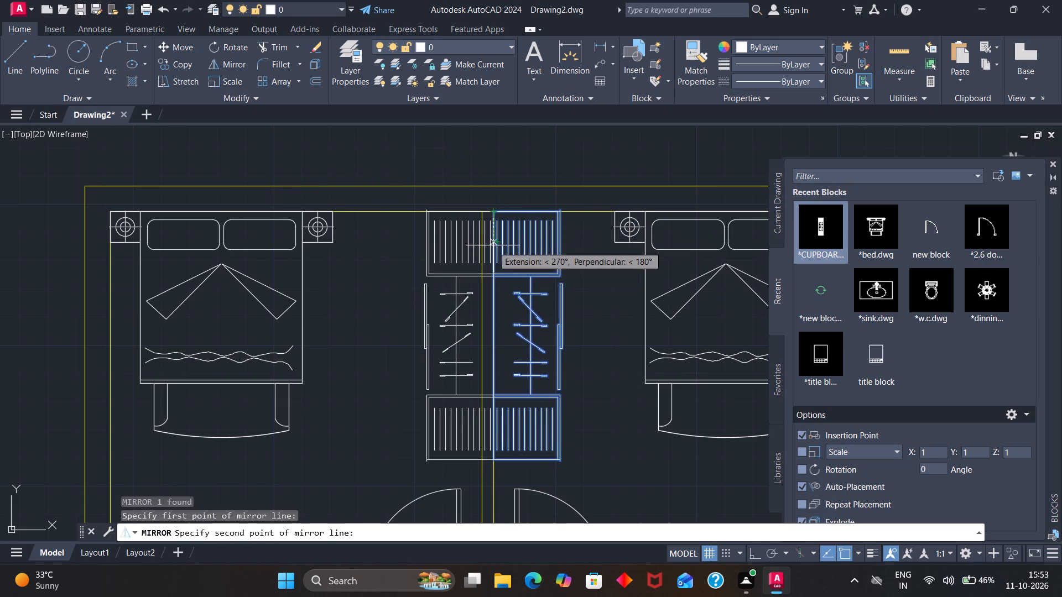
click(493, 247)
drag(514, 296, 493, 247)
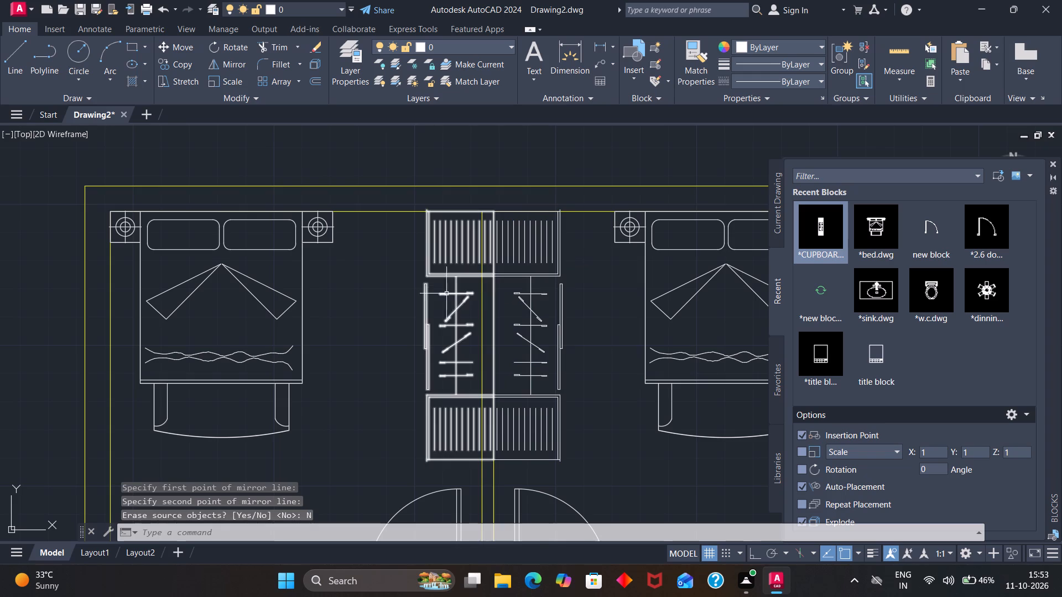
Move the mirrored cupboard 4" left by its top-right corner so it sits against the partition's left face.
click(480, 213)
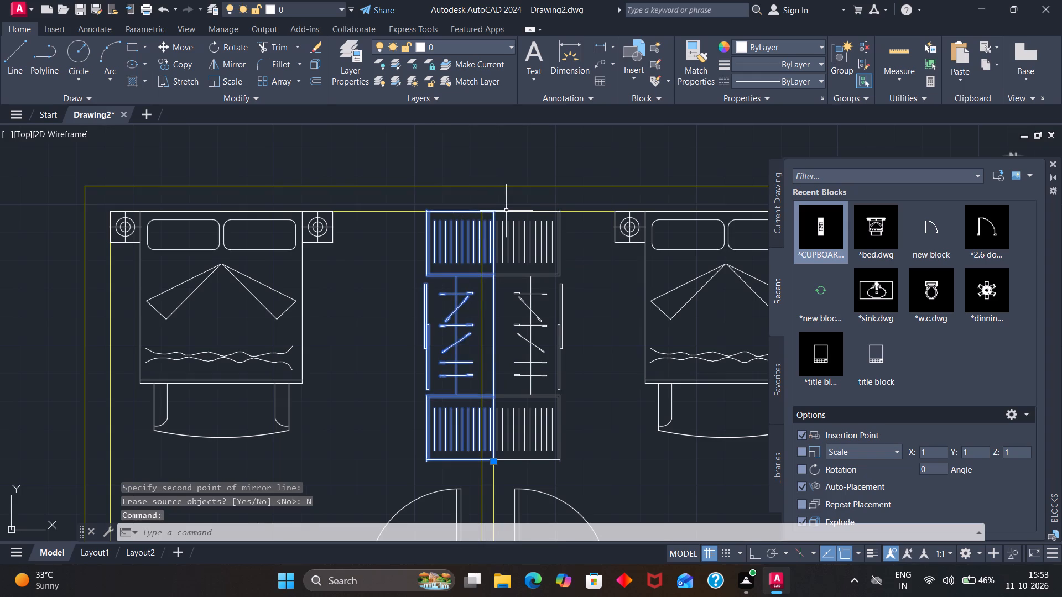
key(m)
key(Return)
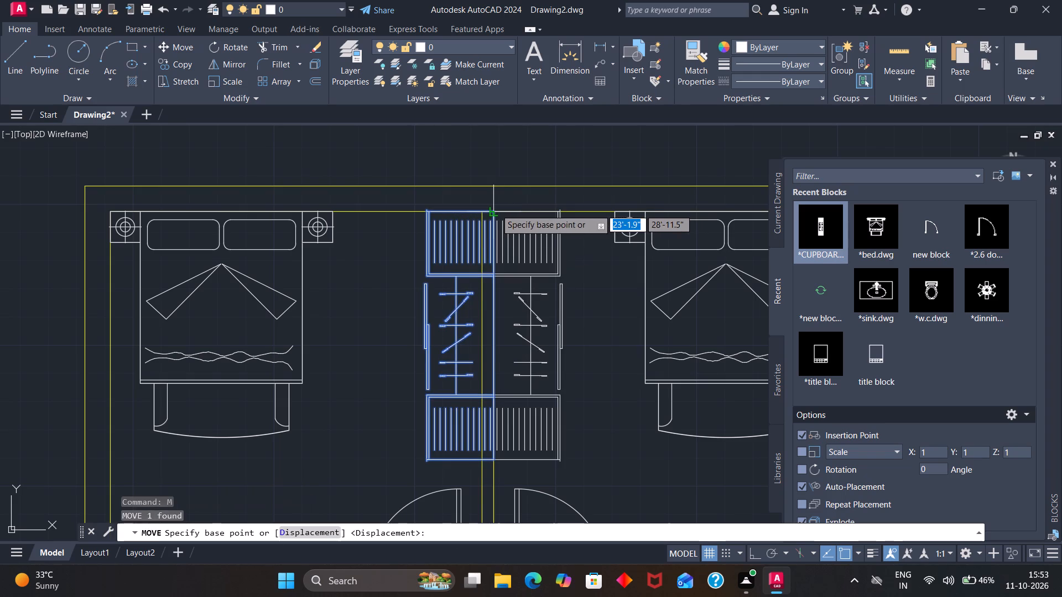
click(496, 209)
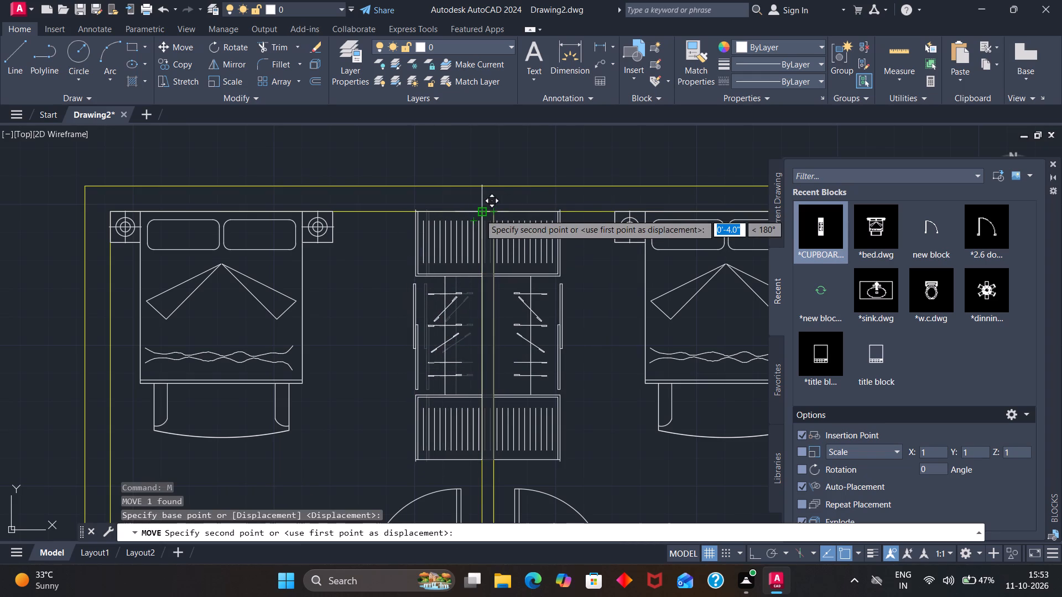
click(480, 214)
Insert the recently used w.c. block in the bathroom's top-left inside corner.
scroll(480, 214, down, 3)
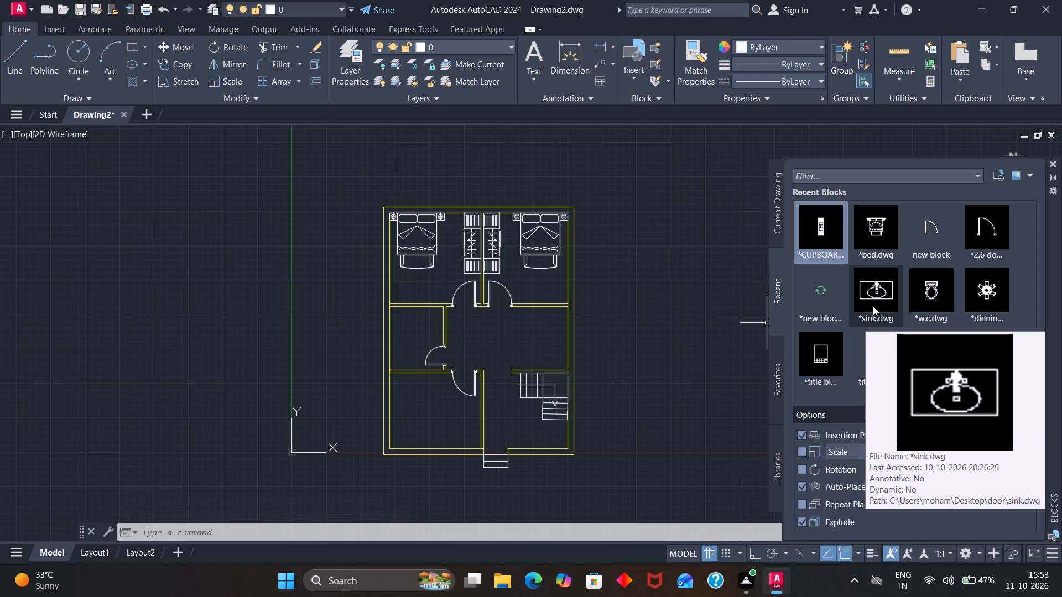
click(934, 286)
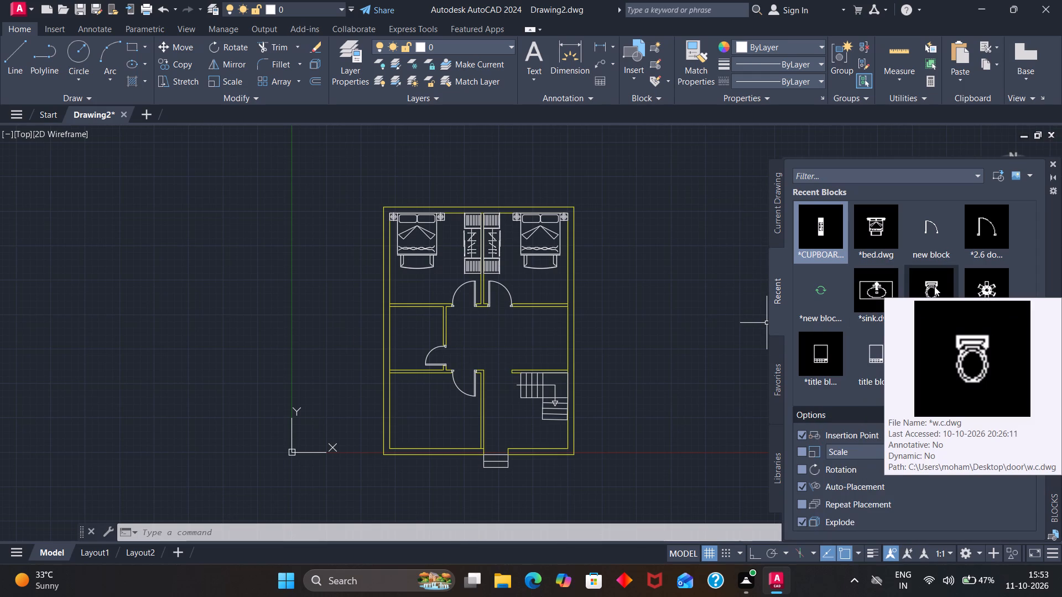
scroll(428, 317, up, 2)
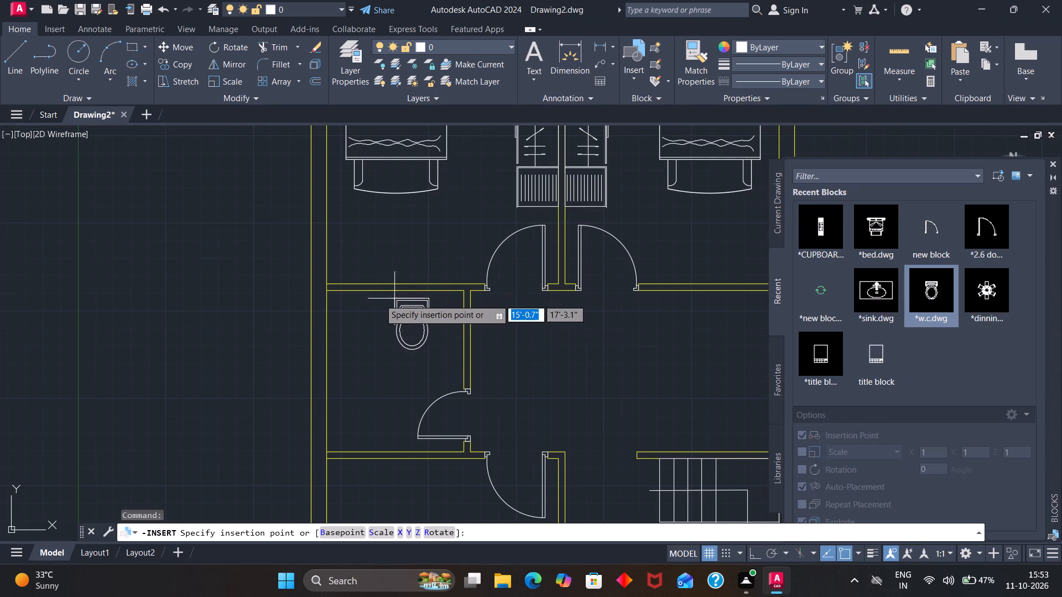
click(327, 294)
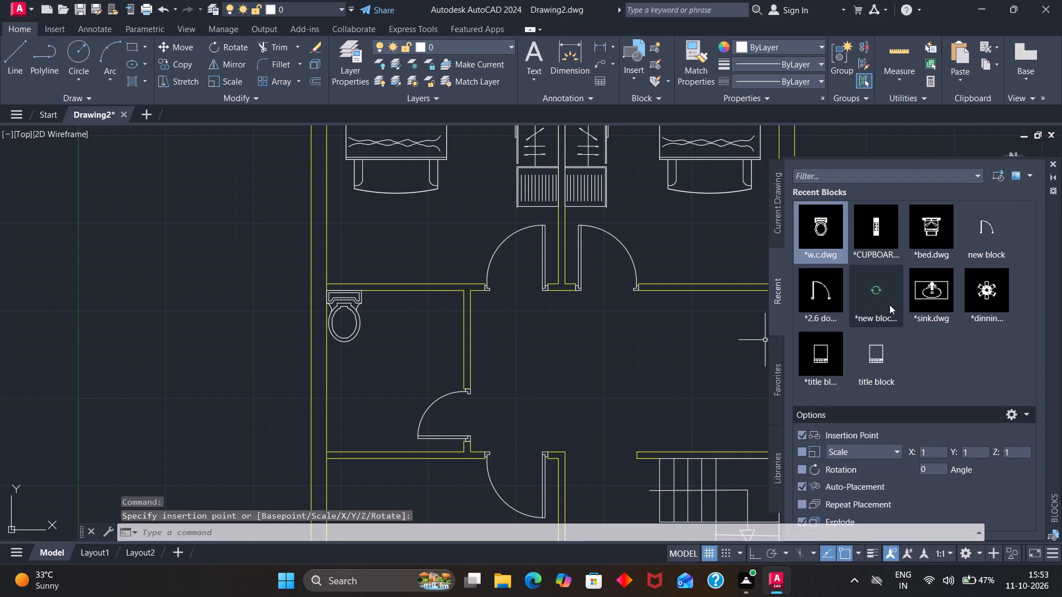
Insert the recently used sink block in the bathroom against the top wall, between the toilet and the right partition.
scroll(878, 301, down, 1)
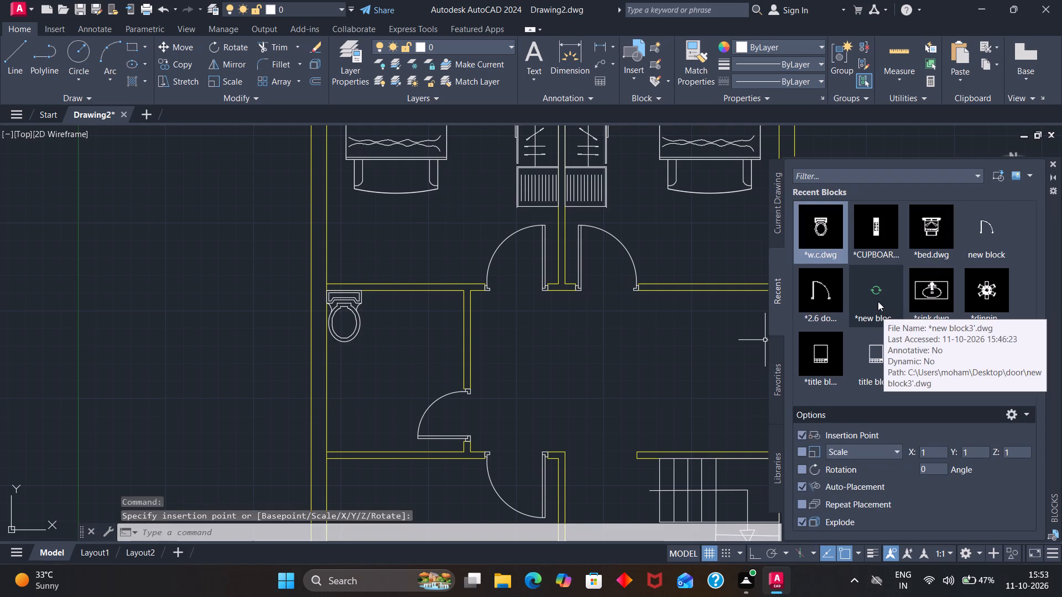
scroll(865, 297, up, 2)
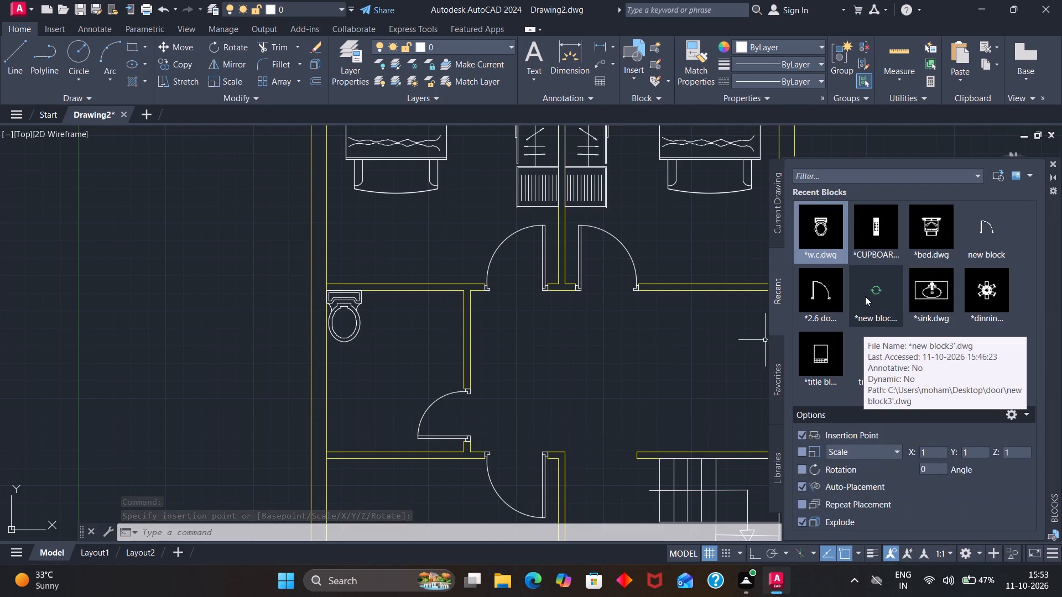
scroll(865, 296, up, 2)
scroll(876, 264, down, 6)
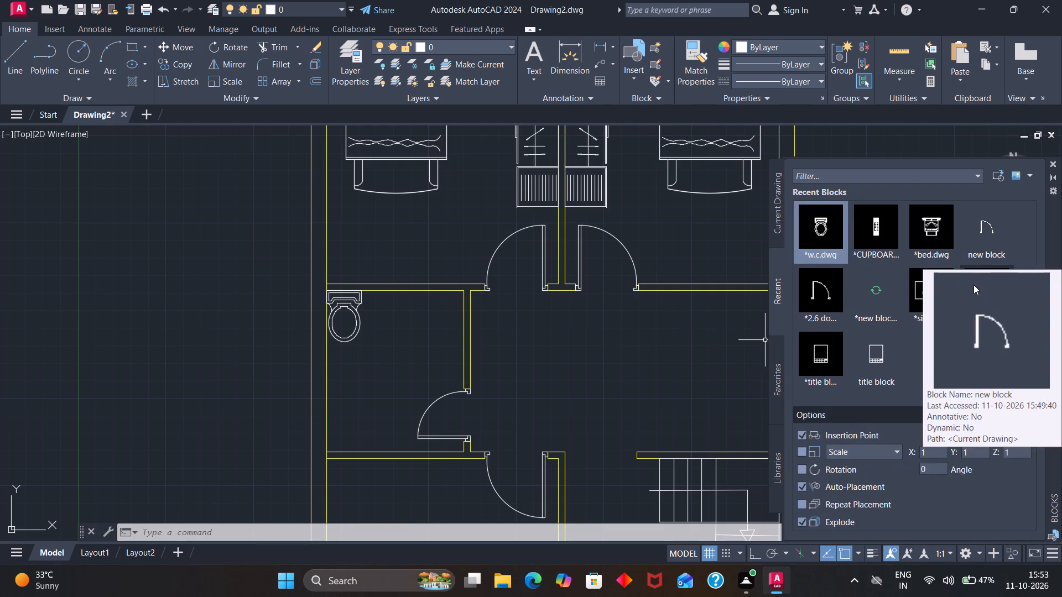
click(938, 284)
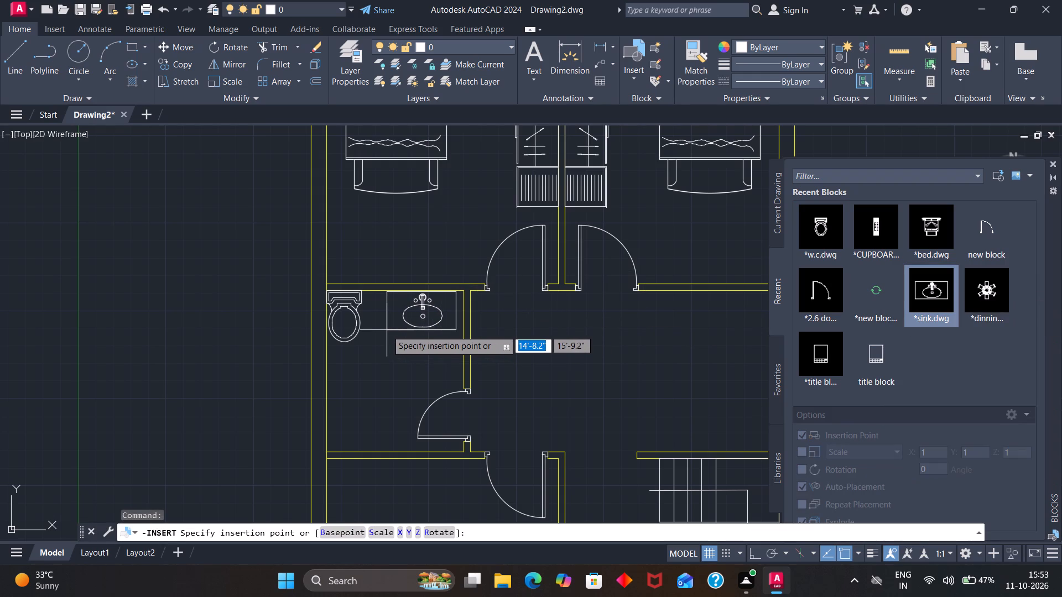
scroll(387, 330, up, 1)
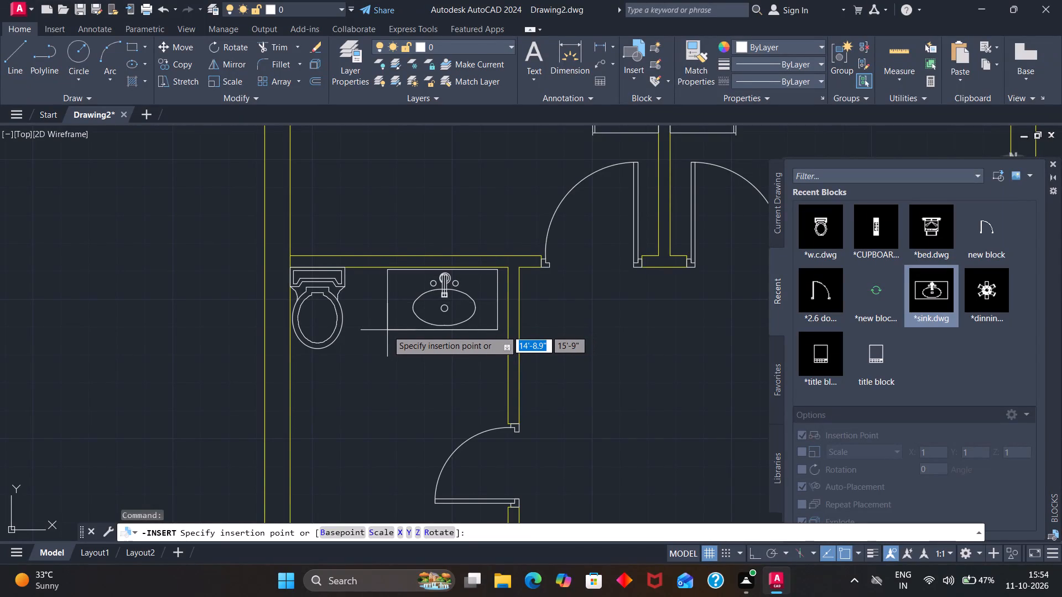
click(388, 328)
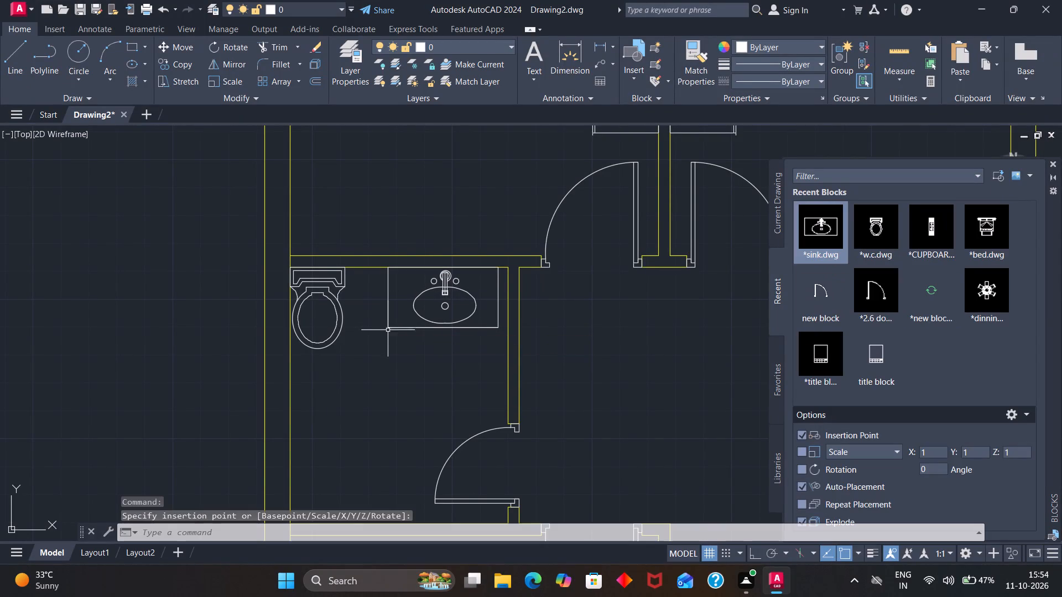
Insert the recently used dining block in the open area above the staircase.
click(982, 298)
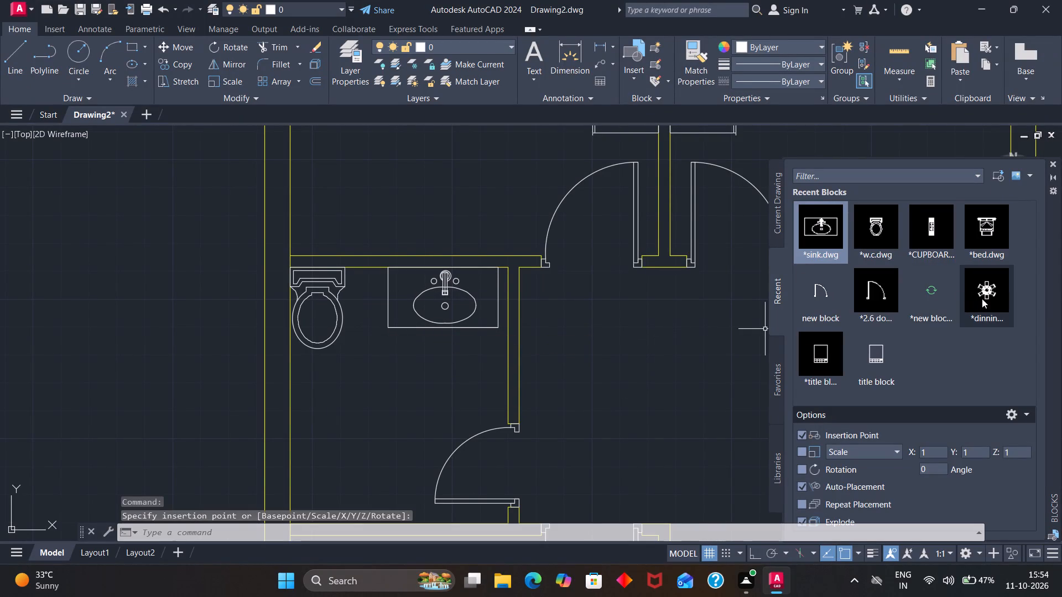
scroll(721, 347, down, 5)
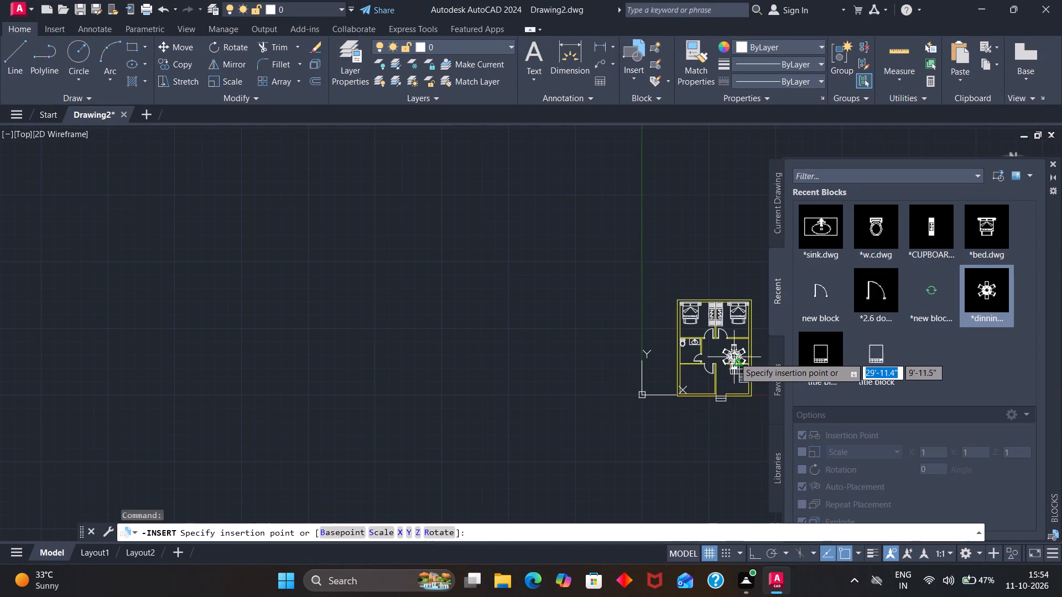
scroll(740, 348, up, 4)
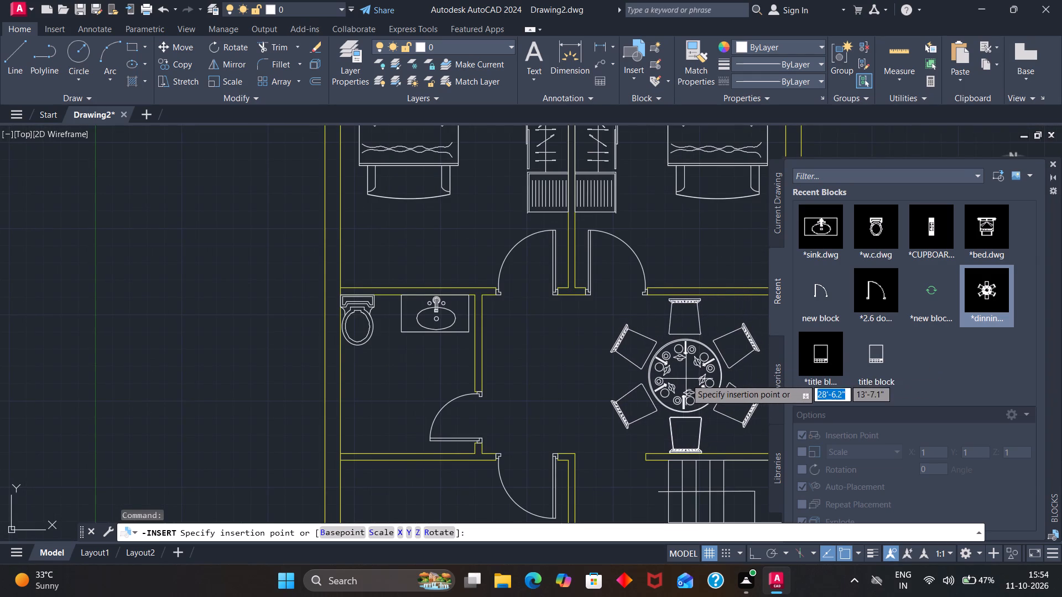
click(686, 379)
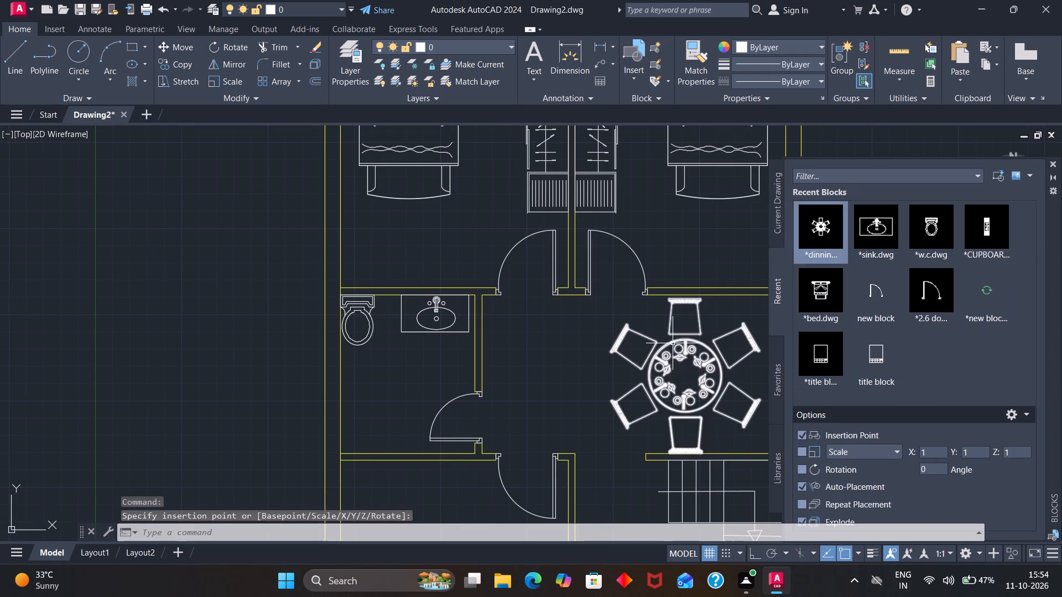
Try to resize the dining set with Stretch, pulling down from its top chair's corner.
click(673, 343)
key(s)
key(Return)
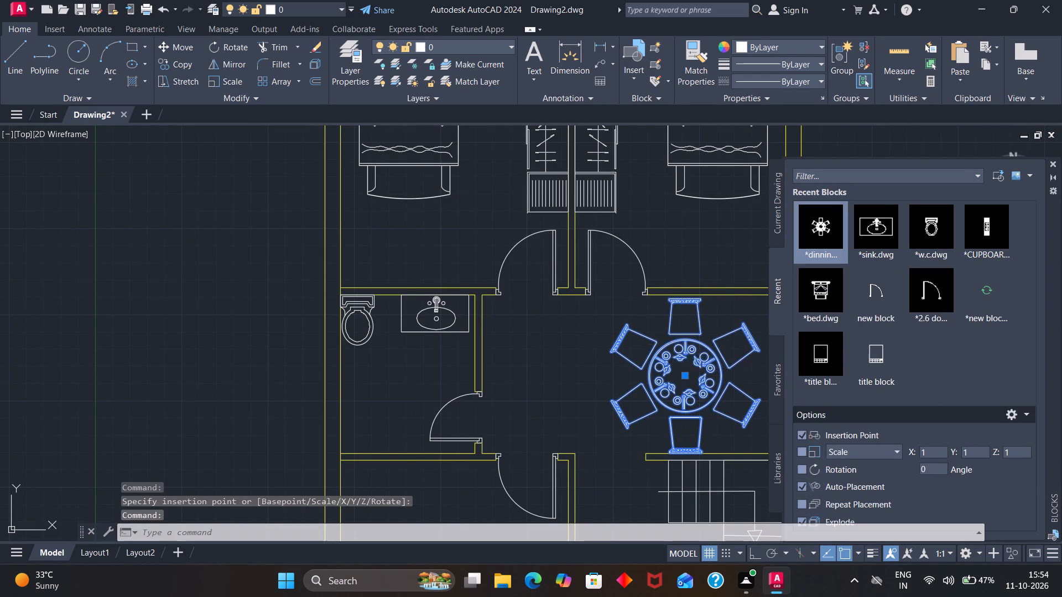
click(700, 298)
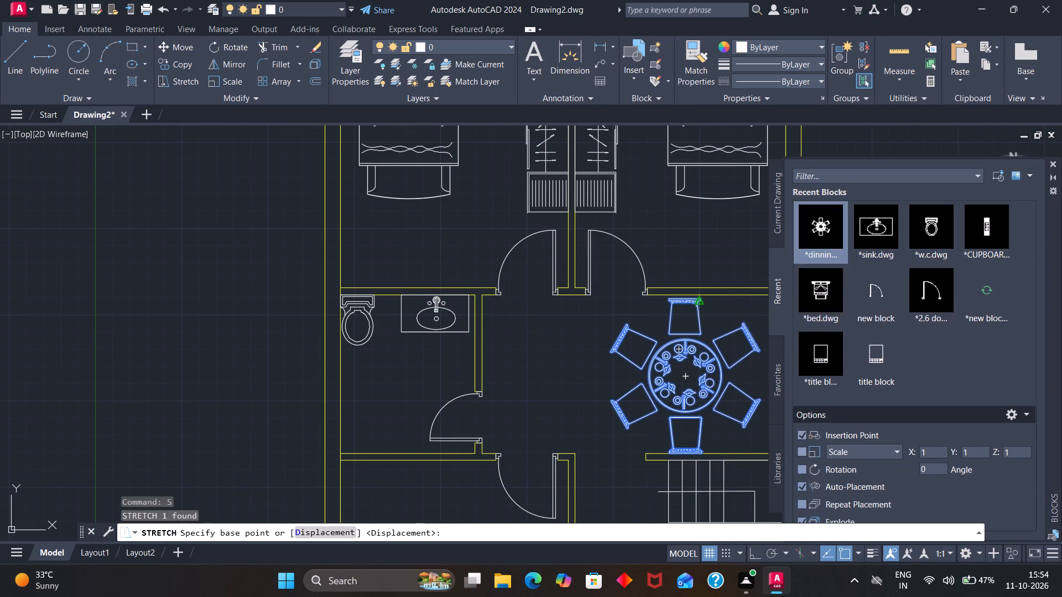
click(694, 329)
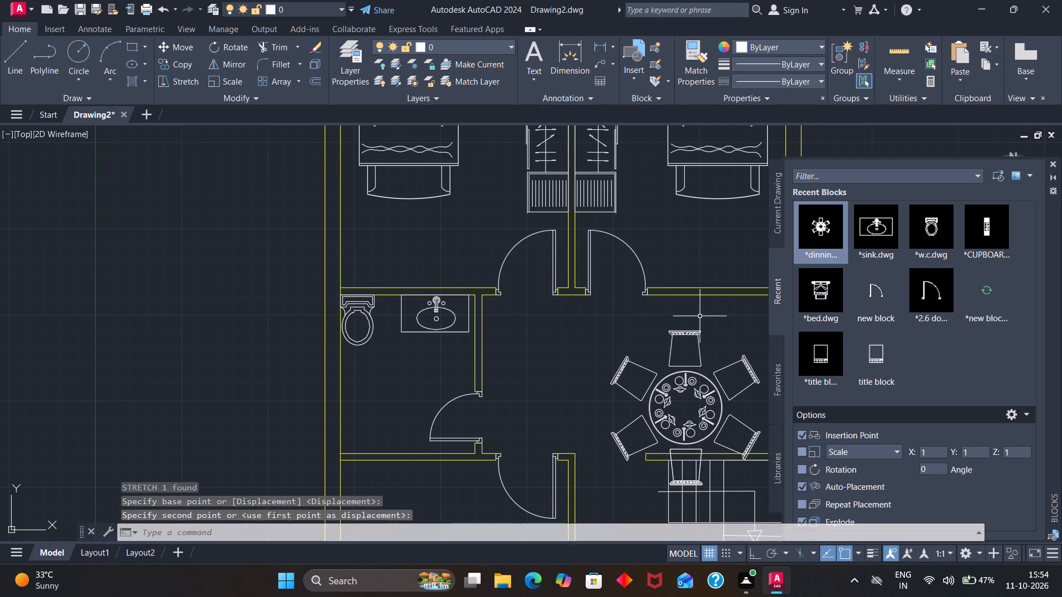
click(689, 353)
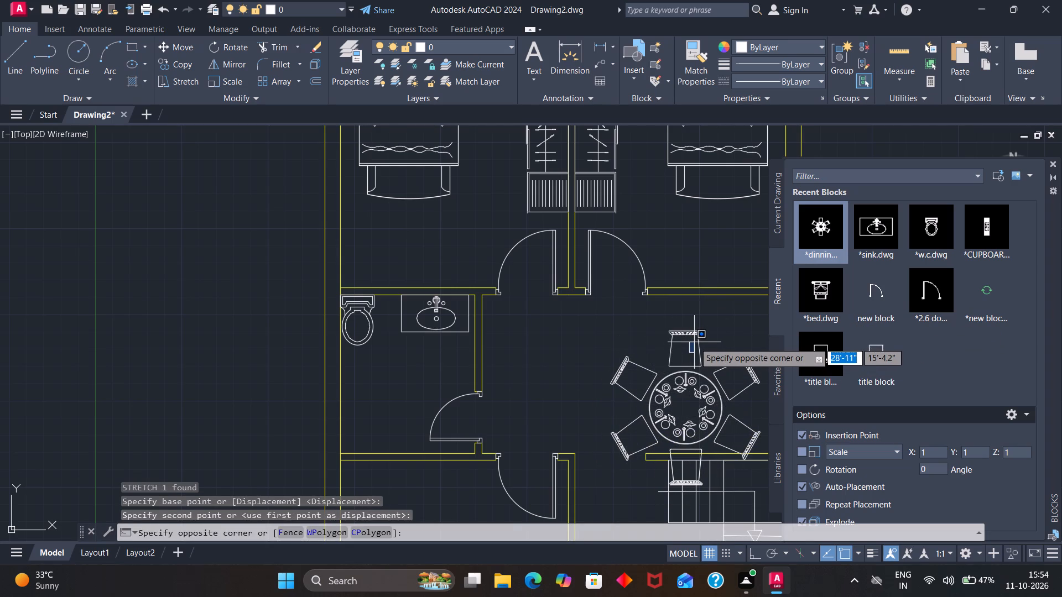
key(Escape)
Scale the dining set down to about half size from its top chair's top-right corner.
text(sc)
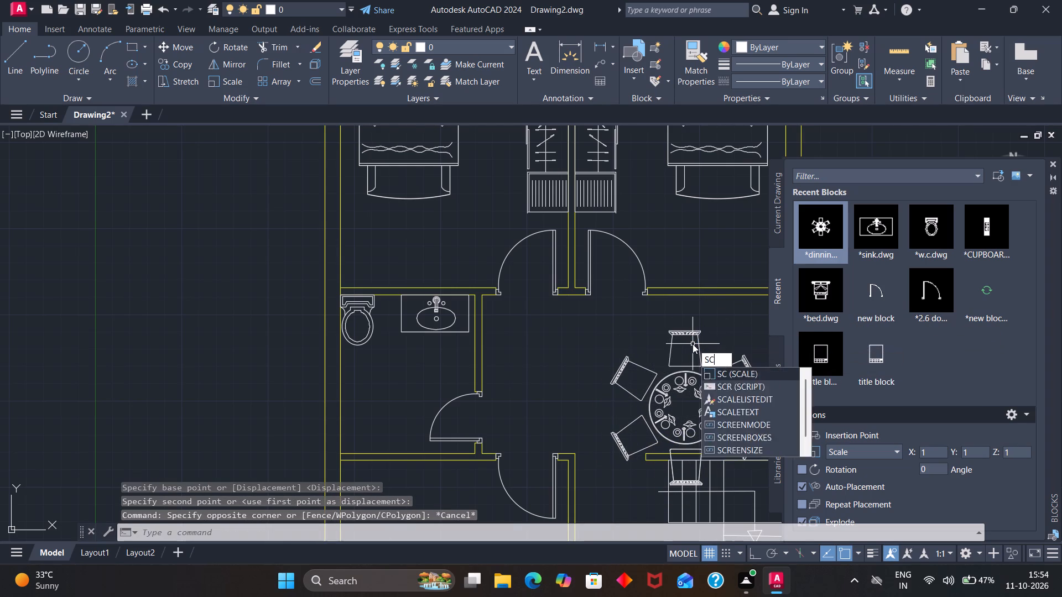
key(Return)
click(689, 331)
key(Return)
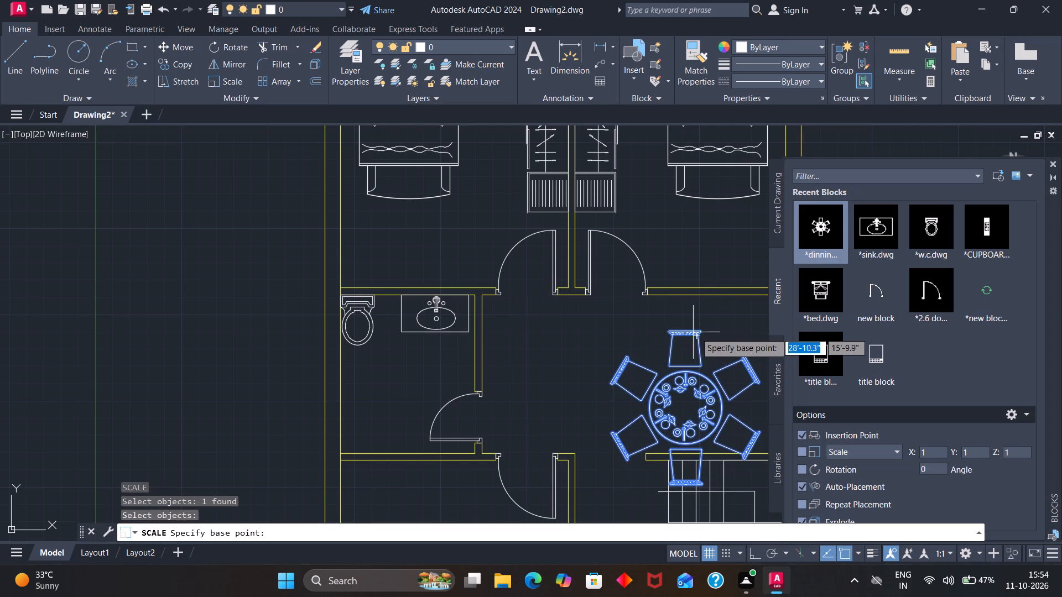
click(700, 332)
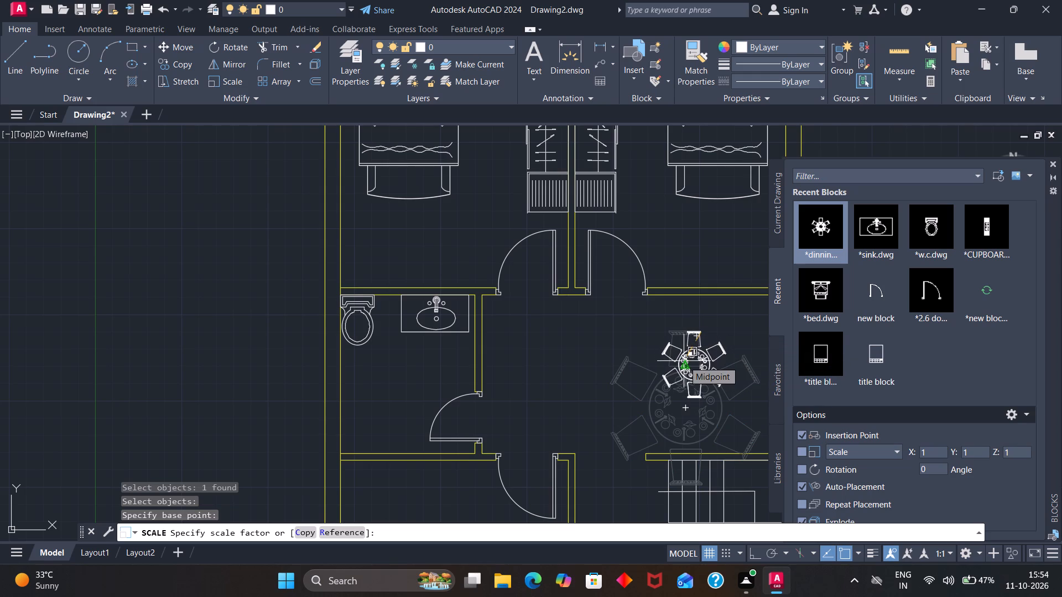
click(684, 361)
Move the reduced dining set about 1'-9" horizontally to the right, toward the exterior wall above the staircase.
click(700, 333)
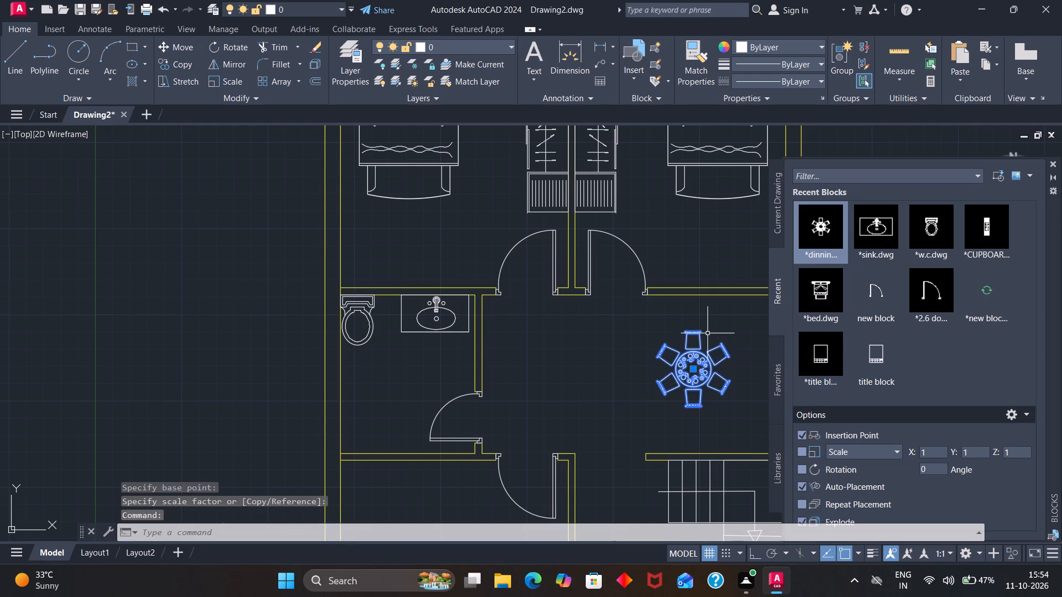
key(m)
key(Return)
click(704, 332)
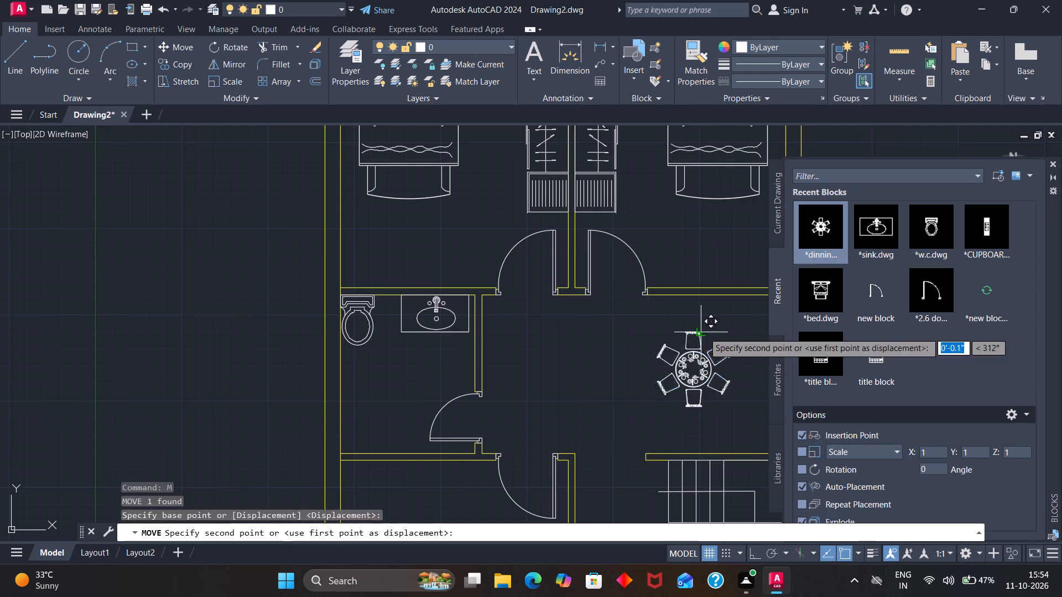
scroll(719, 342, down, 2)
scroll(725, 341, up, 1)
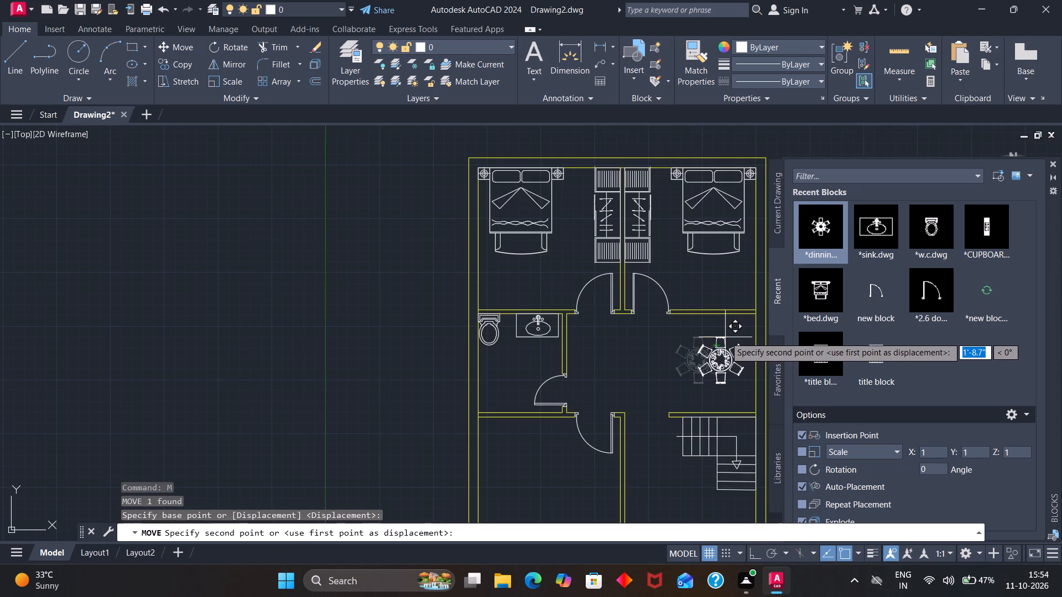
click(724, 334)
Draw a rectangle about 2'-10" by 3.6" on the bedroom side of the wall shared with the bathroom.
scroll(695, 358, down, 1)
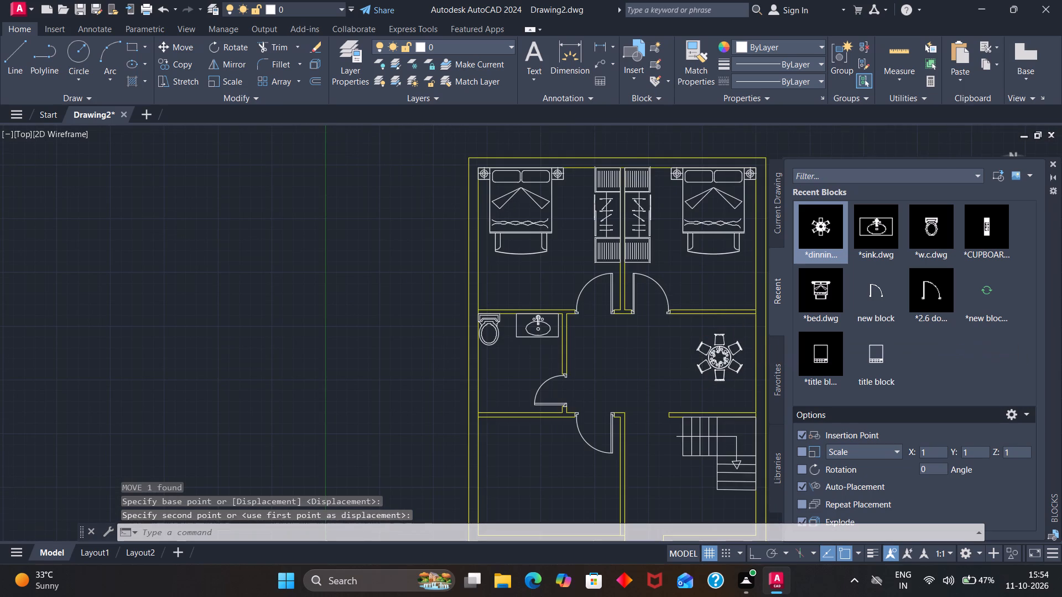
scroll(573, 315, up, 2)
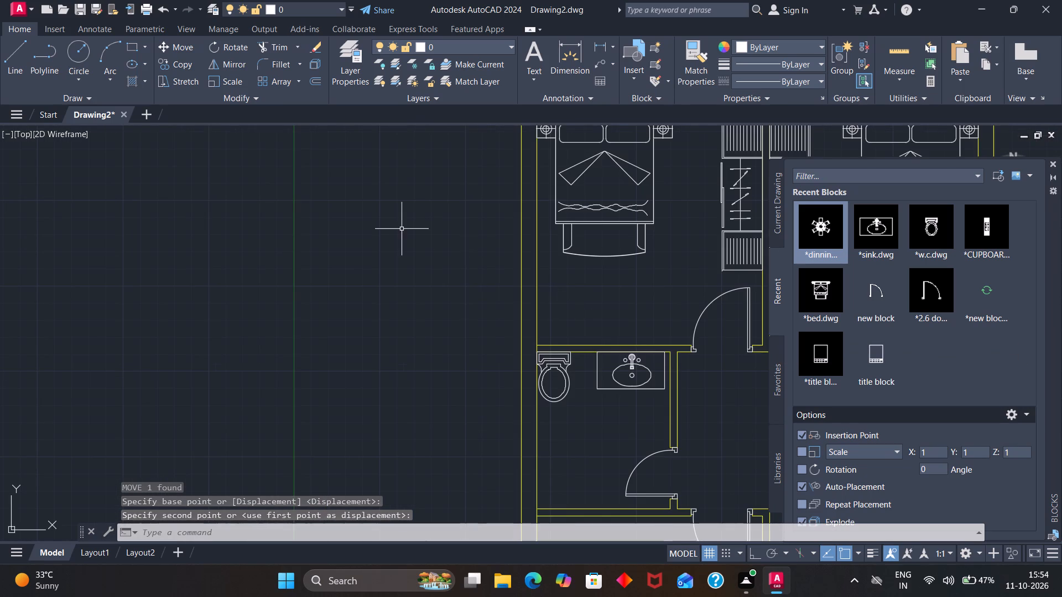
click(129, 55)
click(129, 49)
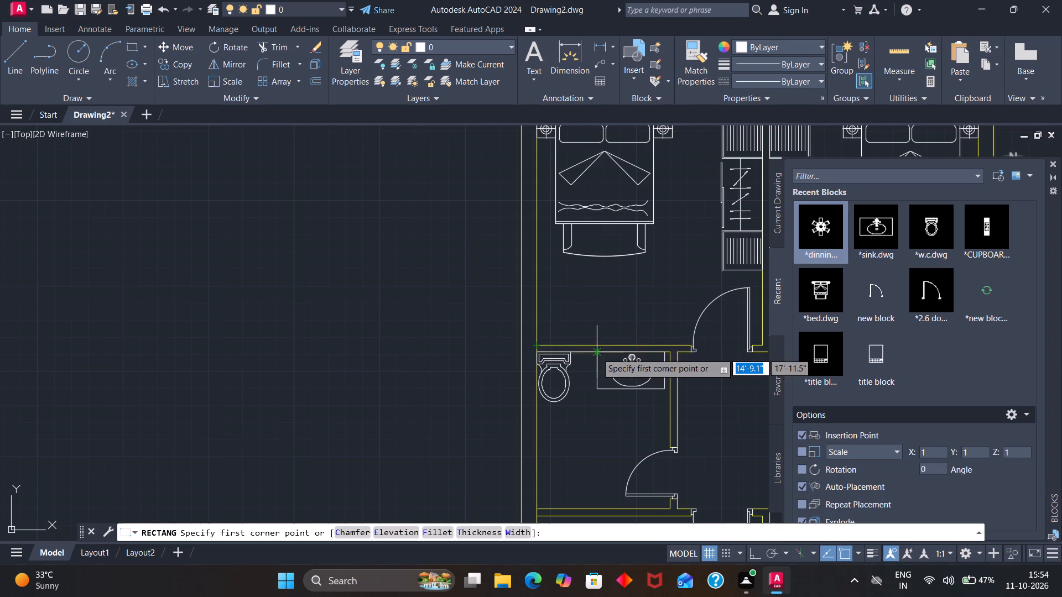
scroll(559, 346, up, 3)
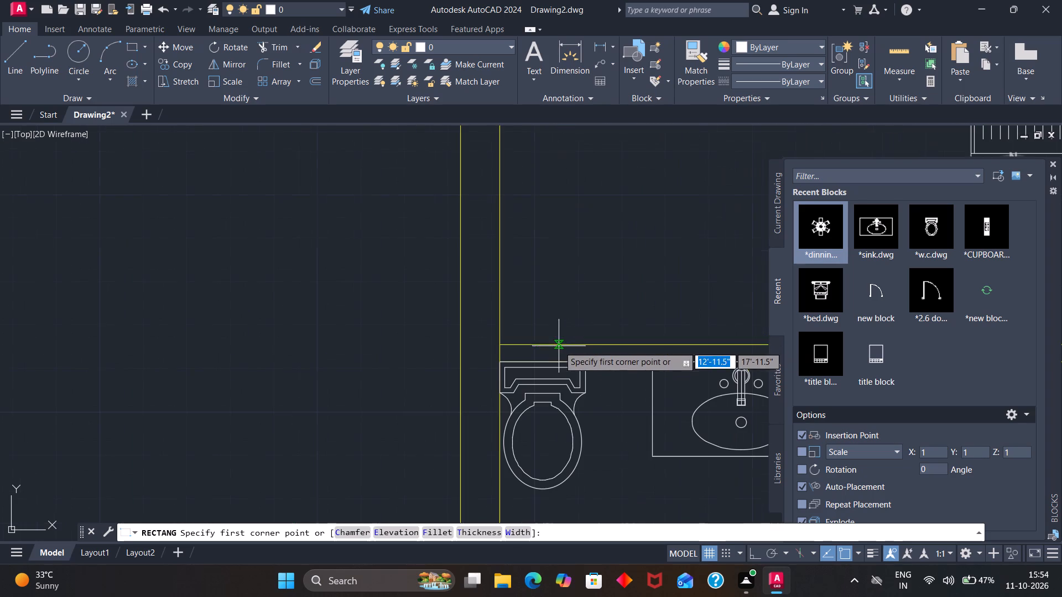
click(560, 344)
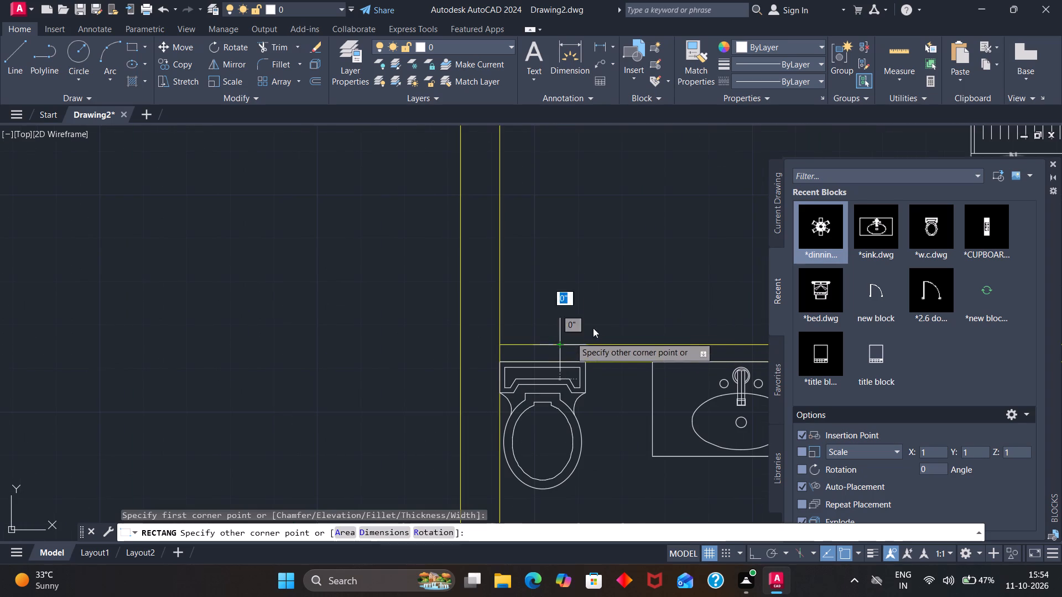
click(709, 329)
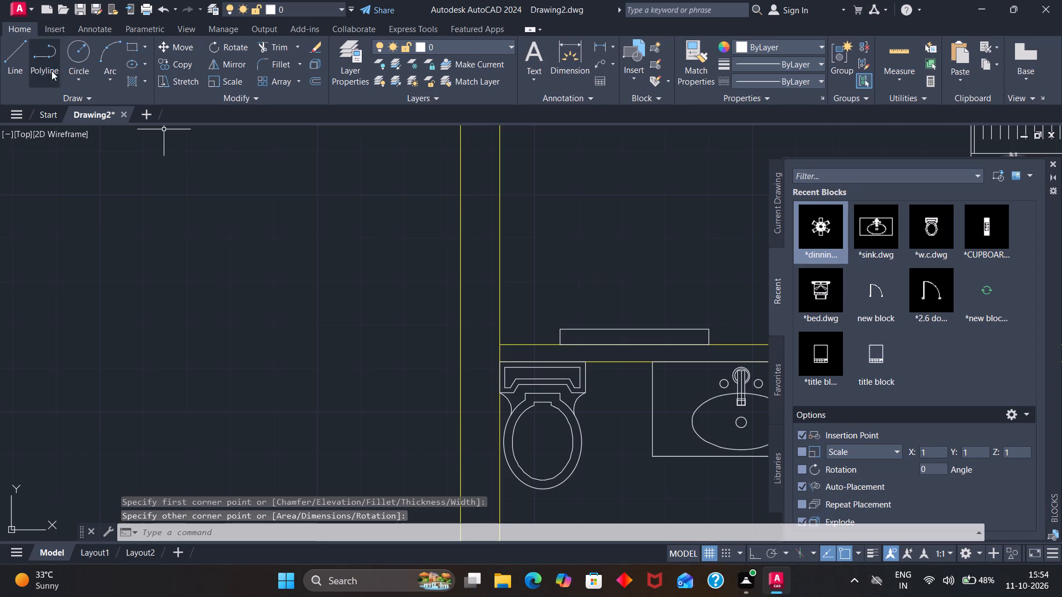
Draw a three-point arc between the thin rectangle's two upper corners, bowing down through the rectangle's centre.
click(105, 60)
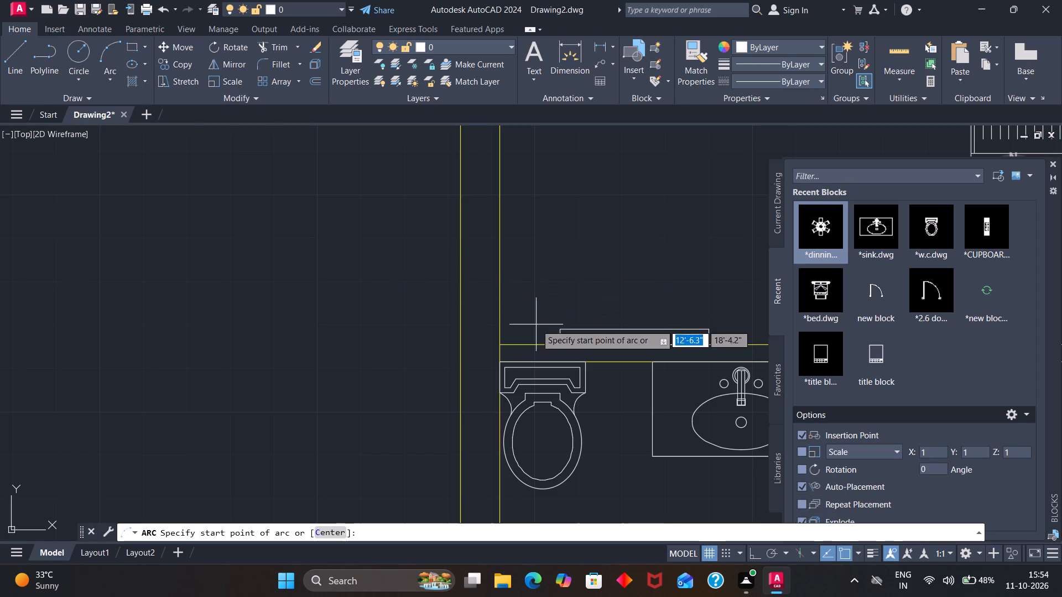
scroll(569, 336, up, 3)
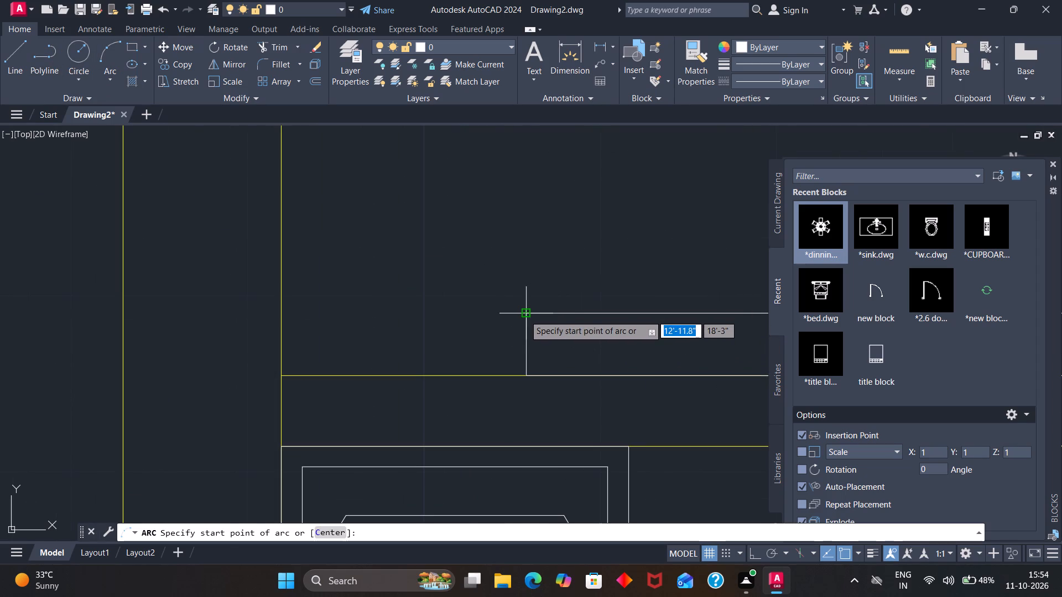
click(524, 315)
scroll(640, 360, down, 3)
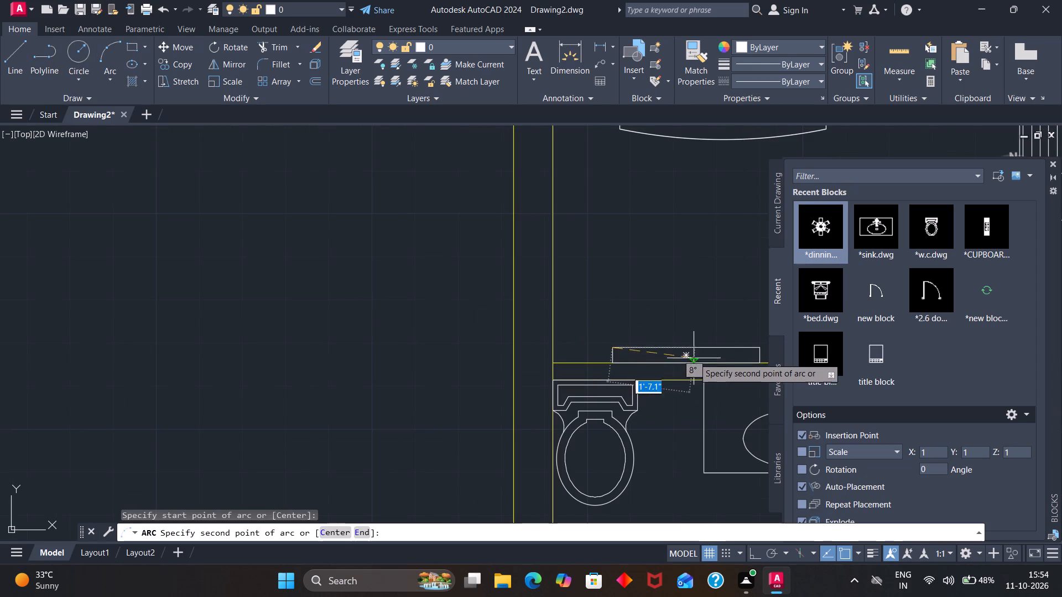
click(688, 352)
scroll(761, 359, up, 2)
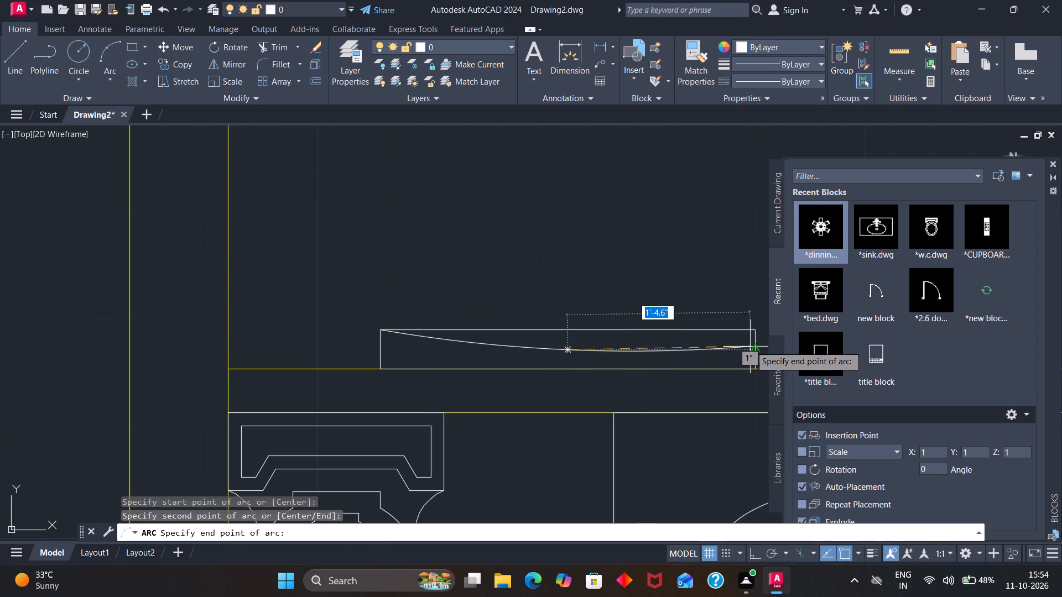
click(754, 335)
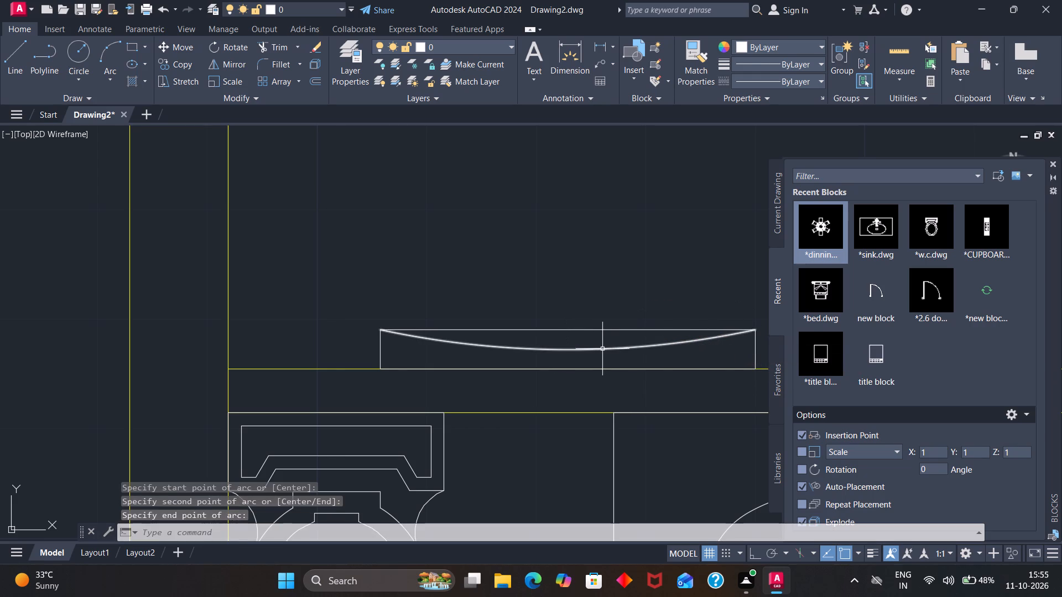
Inspect the new arc's quick properties.
click(599, 349)
right_click(571, 353)
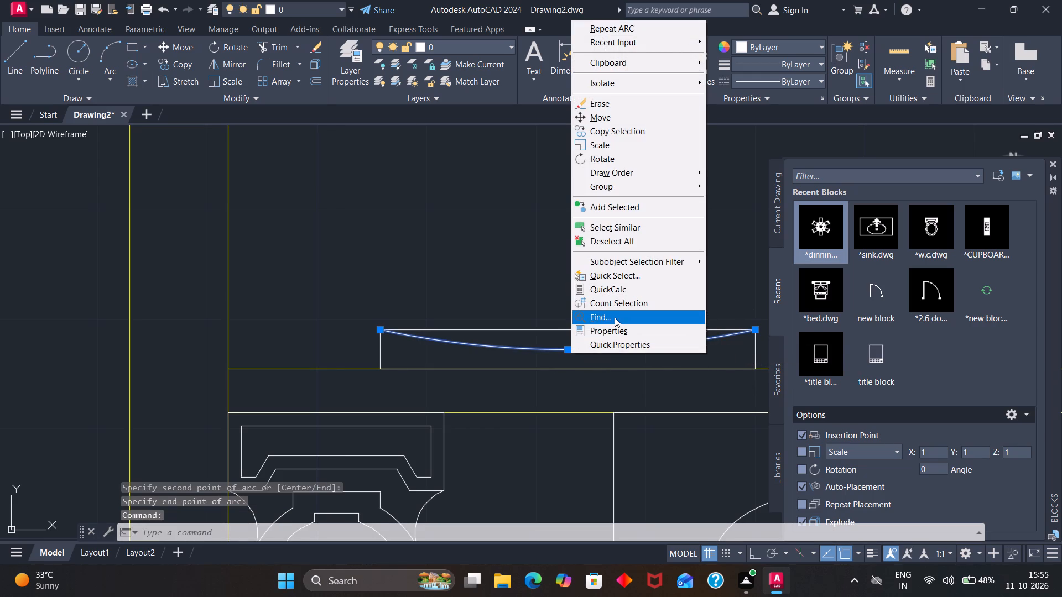
click(616, 343)
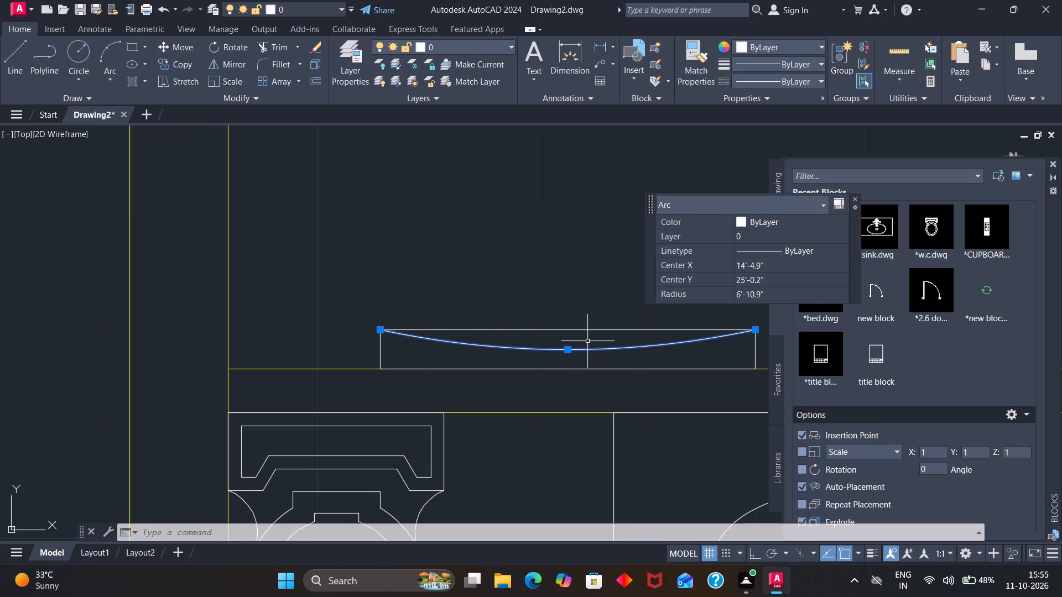
key(Escape)
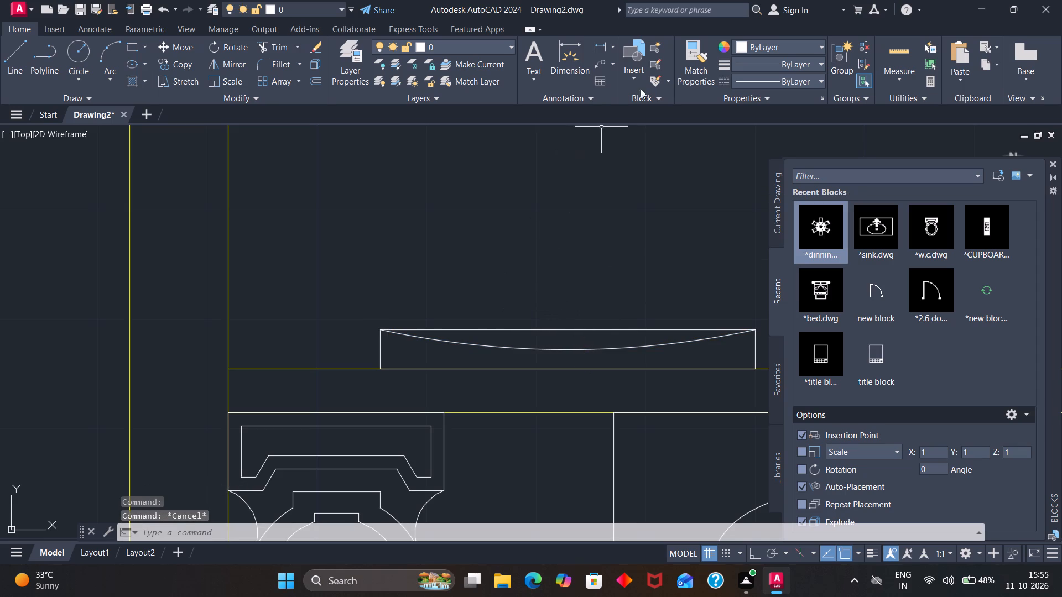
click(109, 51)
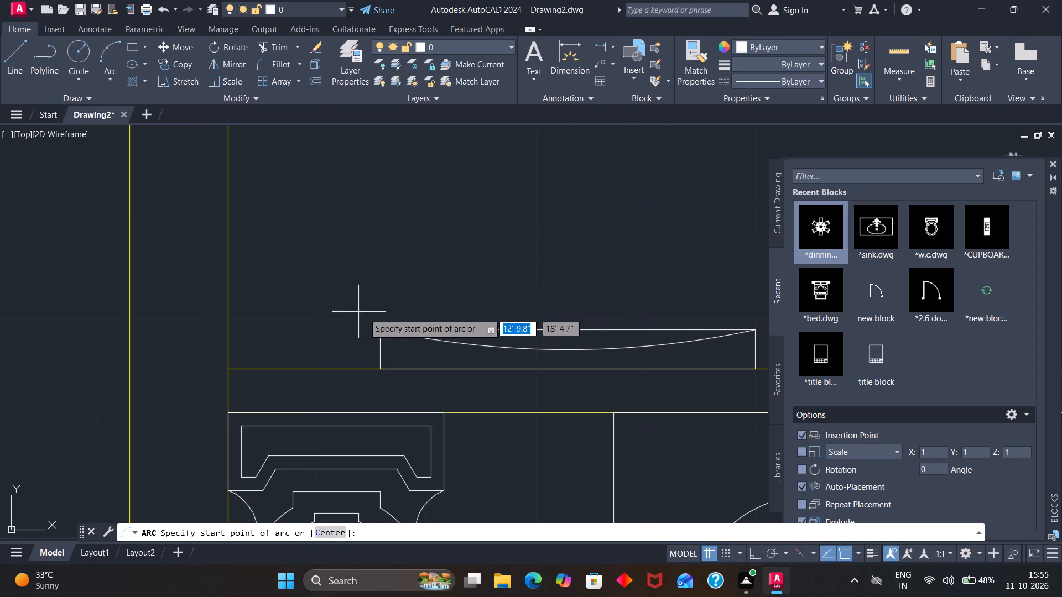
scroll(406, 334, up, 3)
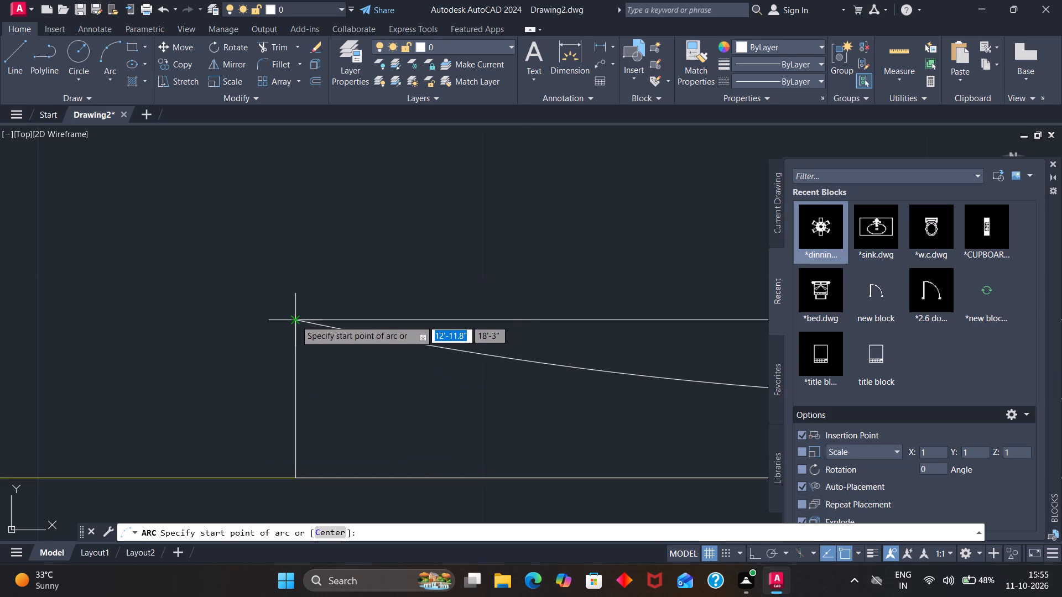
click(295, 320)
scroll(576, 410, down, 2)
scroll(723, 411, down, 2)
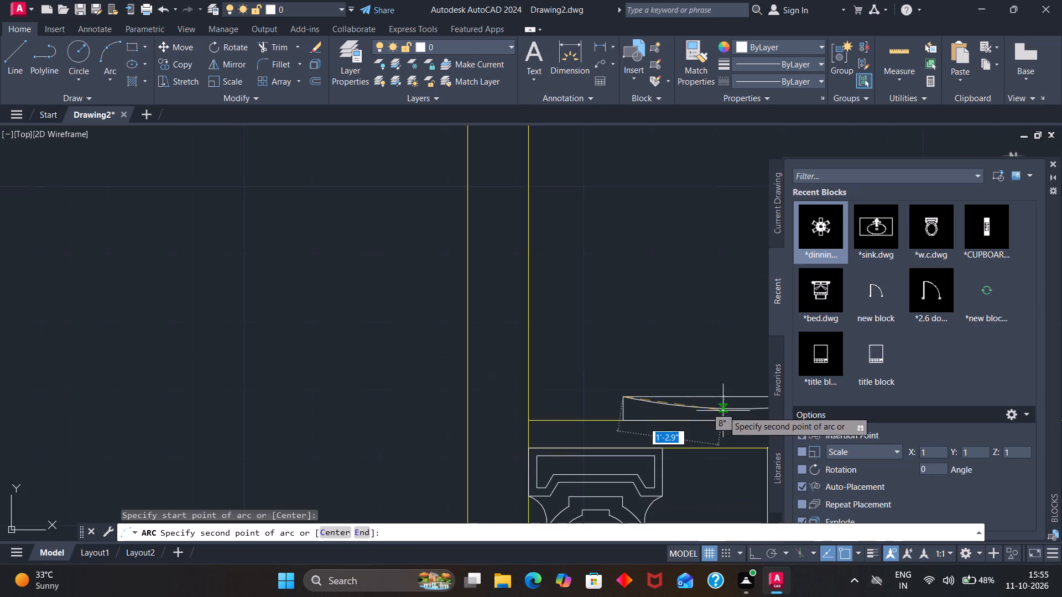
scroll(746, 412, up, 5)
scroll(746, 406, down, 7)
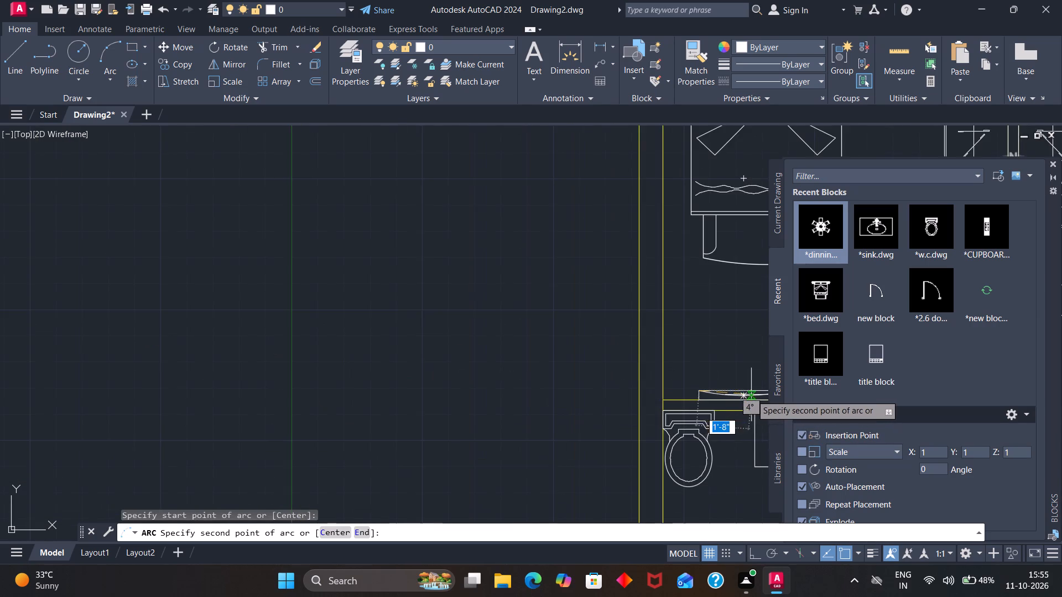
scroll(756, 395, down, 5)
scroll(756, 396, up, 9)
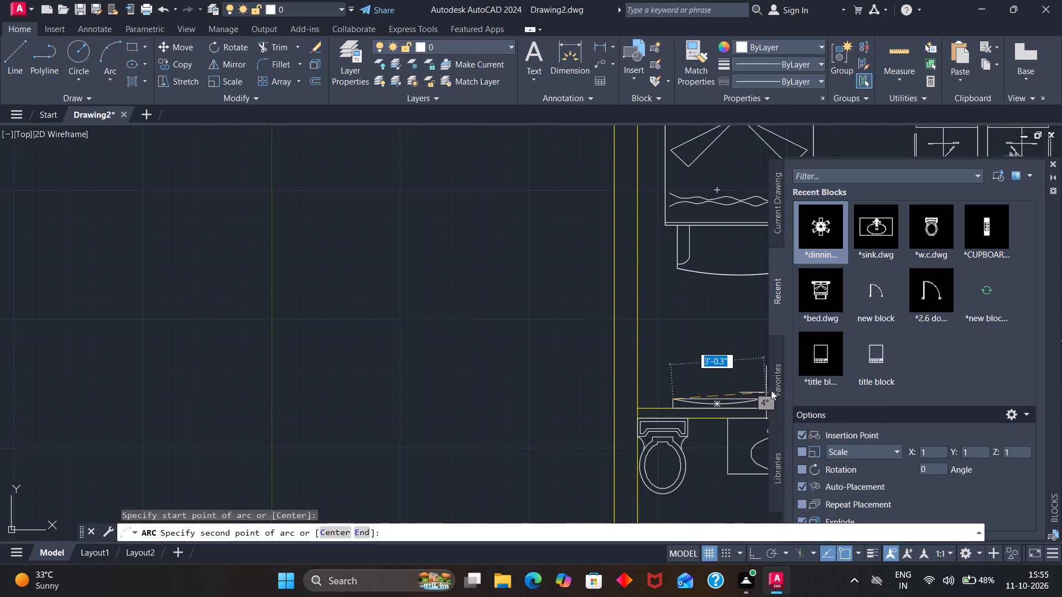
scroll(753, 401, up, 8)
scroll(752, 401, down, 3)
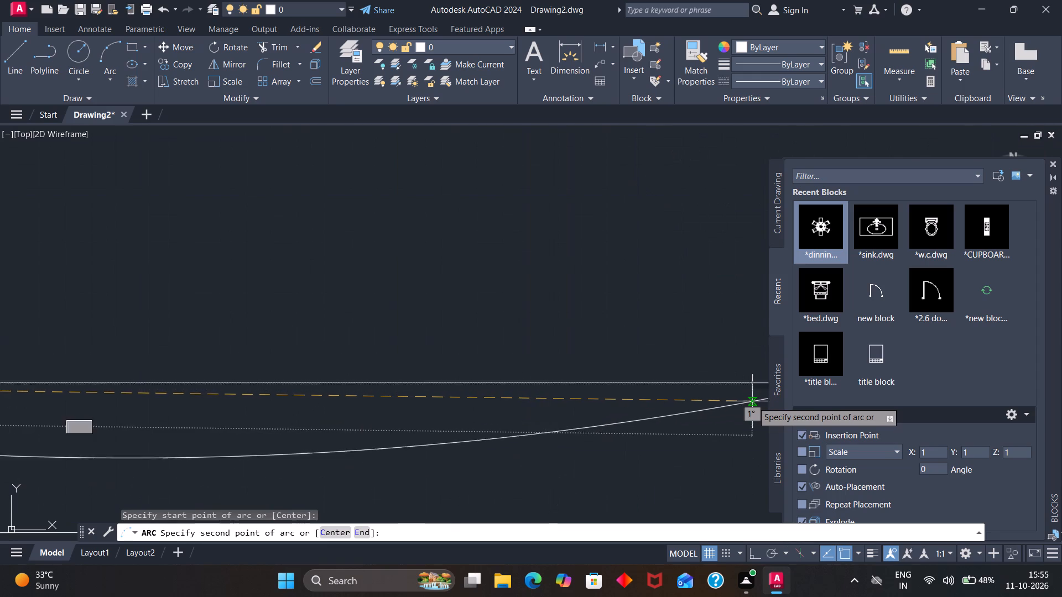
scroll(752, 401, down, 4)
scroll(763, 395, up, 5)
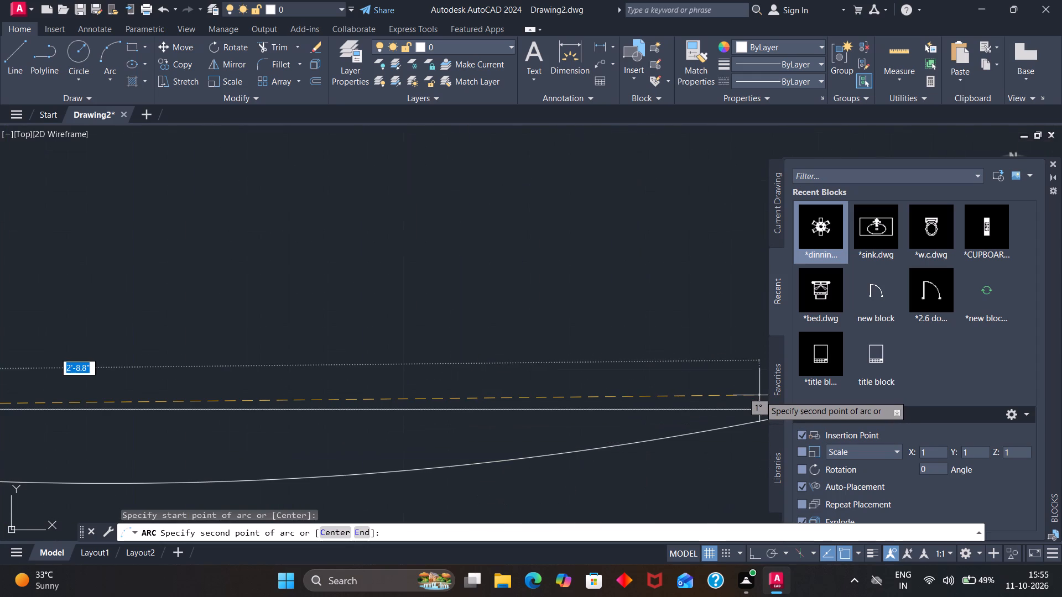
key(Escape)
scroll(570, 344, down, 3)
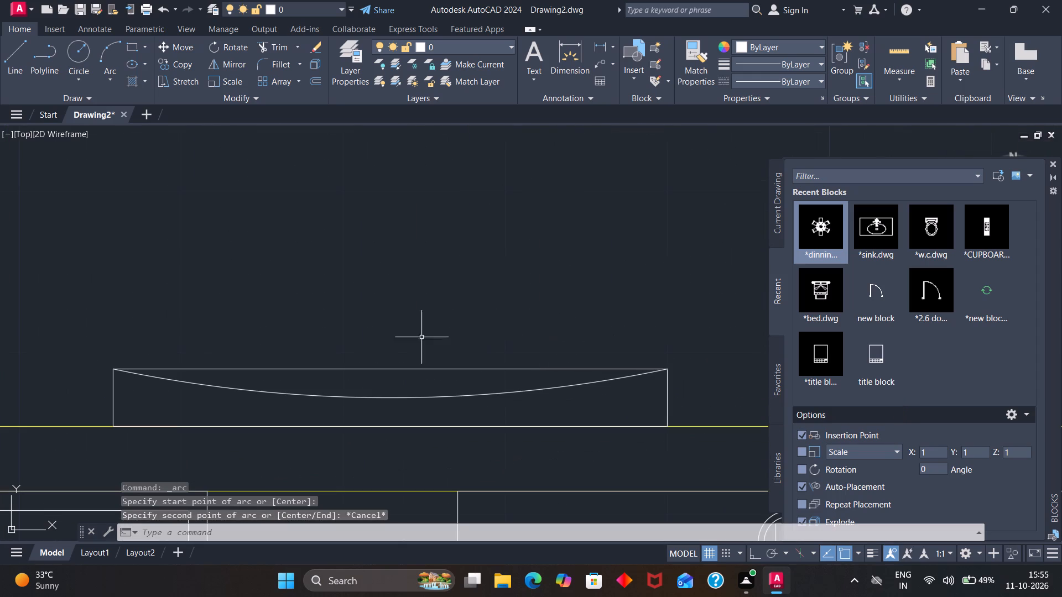
Stretch the arc's midpoint down to the midpoint of the rectangle's bottom edge.
click(379, 399)
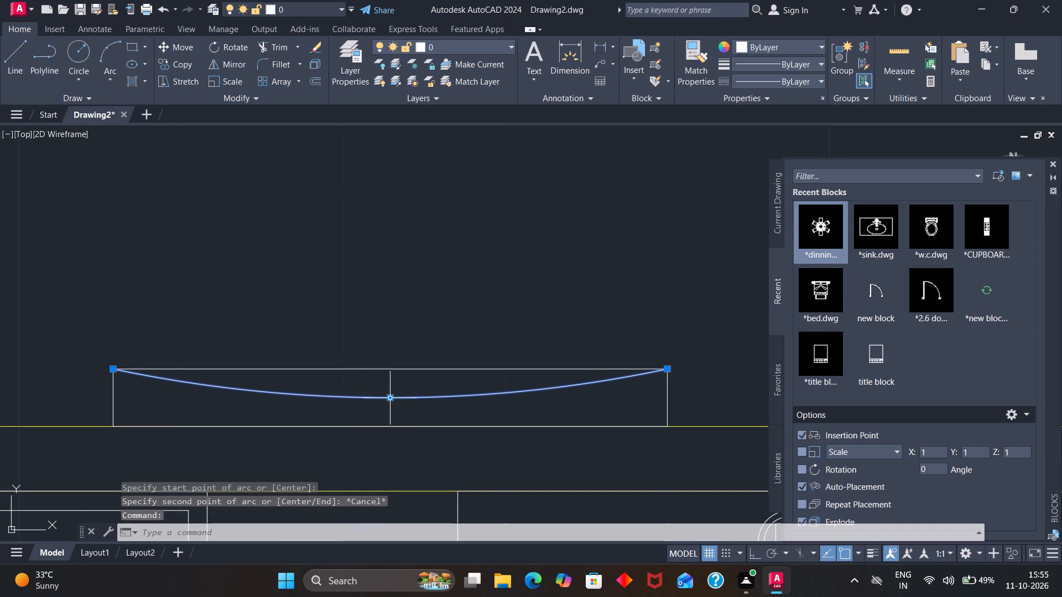
click(390, 398)
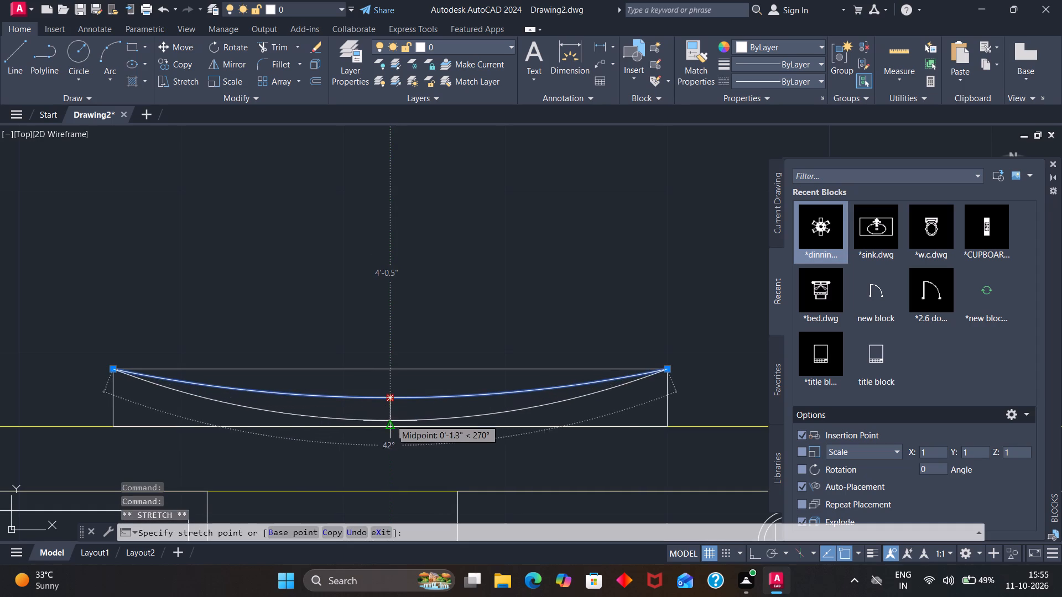
click(390, 426)
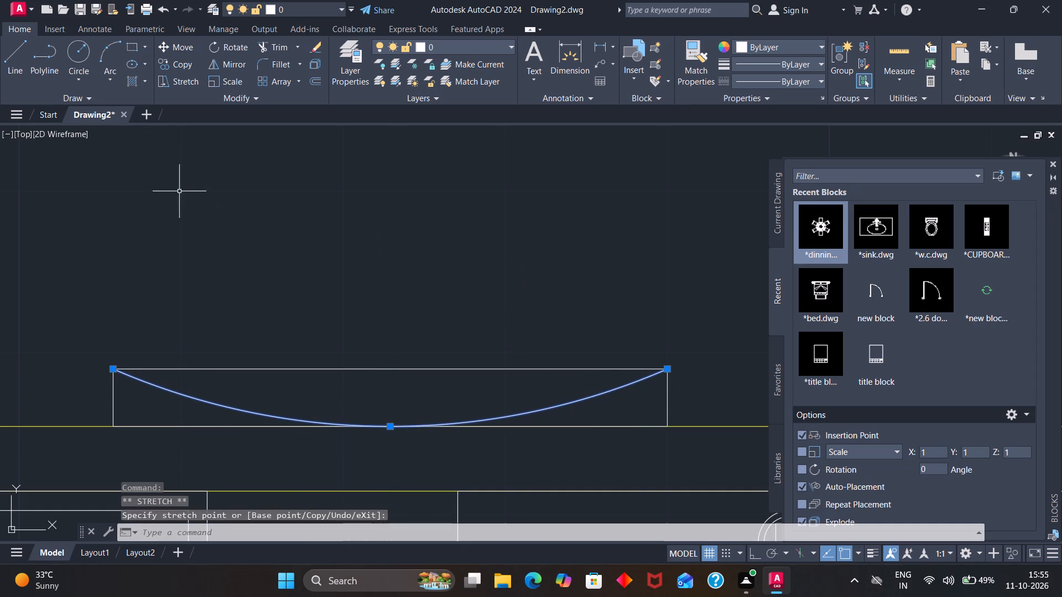
Draw a second, shallower arc between the rectangle's upper corners, passing through the rectangle's centre.
click(107, 69)
click(114, 49)
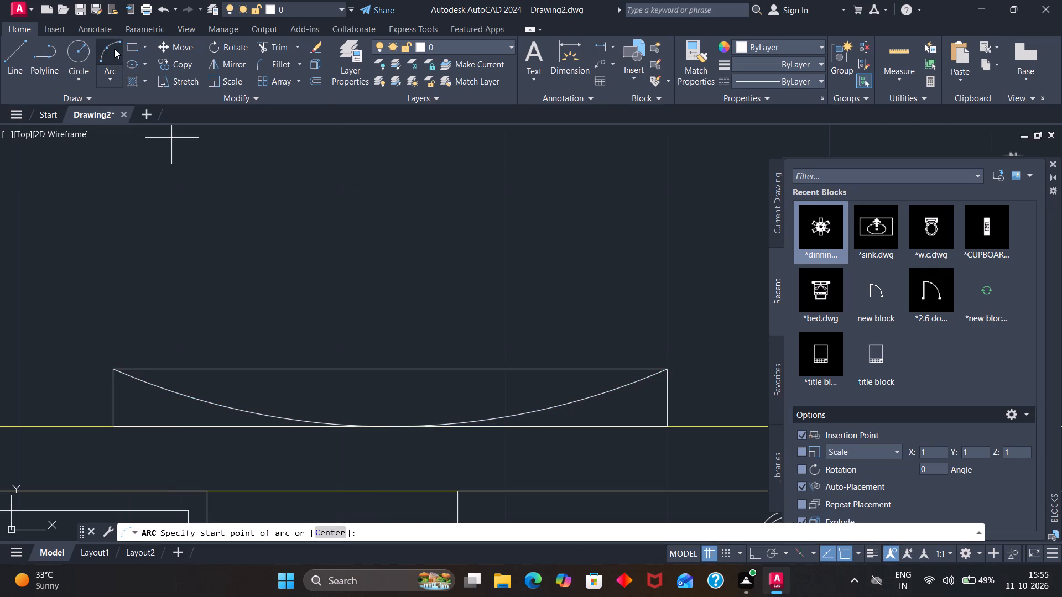
click(117, 369)
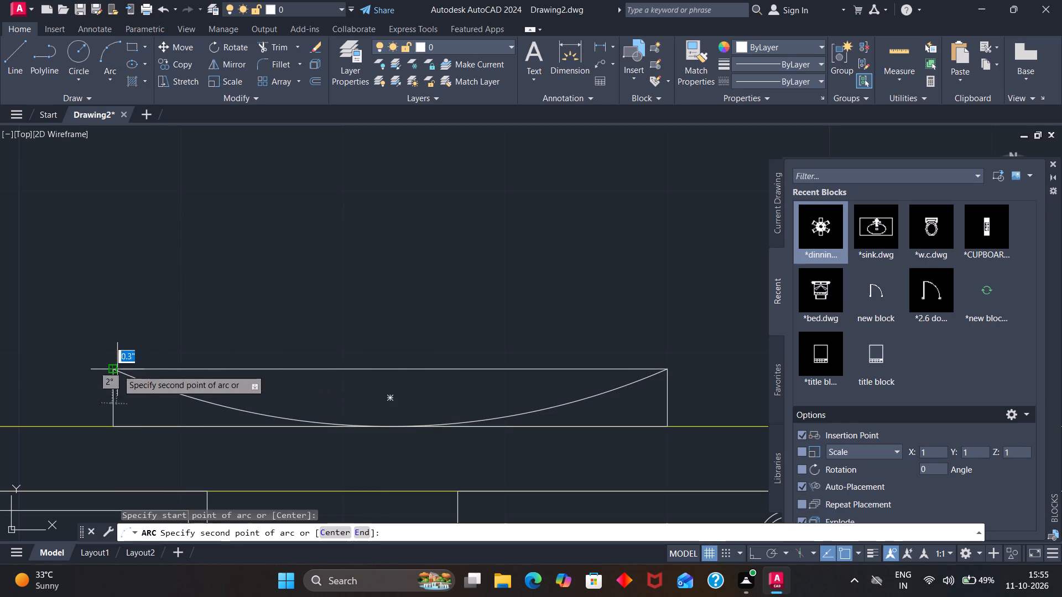
click(396, 397)
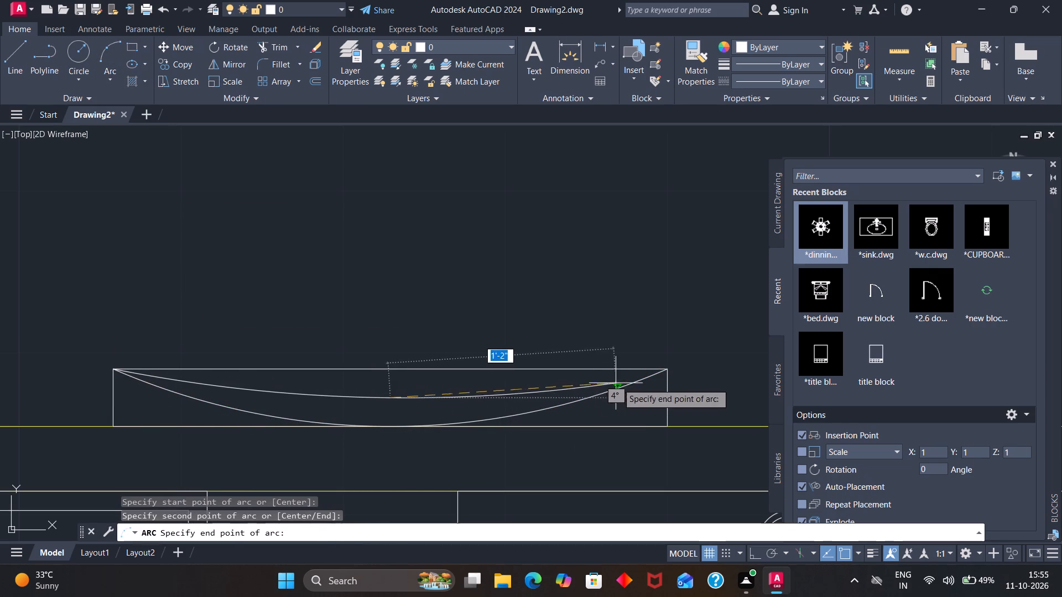
click(664, 370)
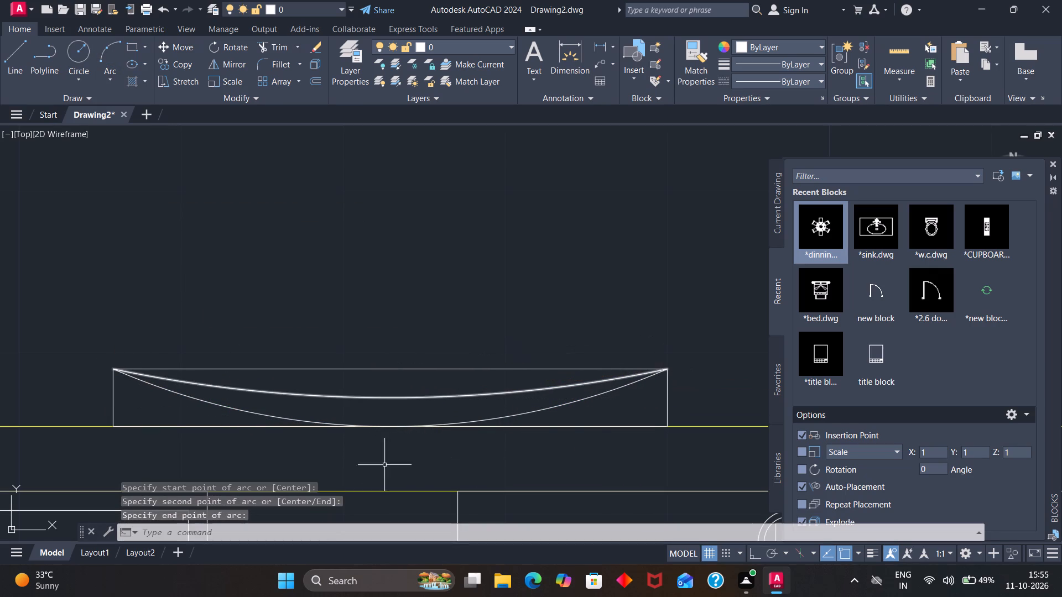
Group the thin rectangle and its two arcs into one object.
scroll(345, 390, down, 5)
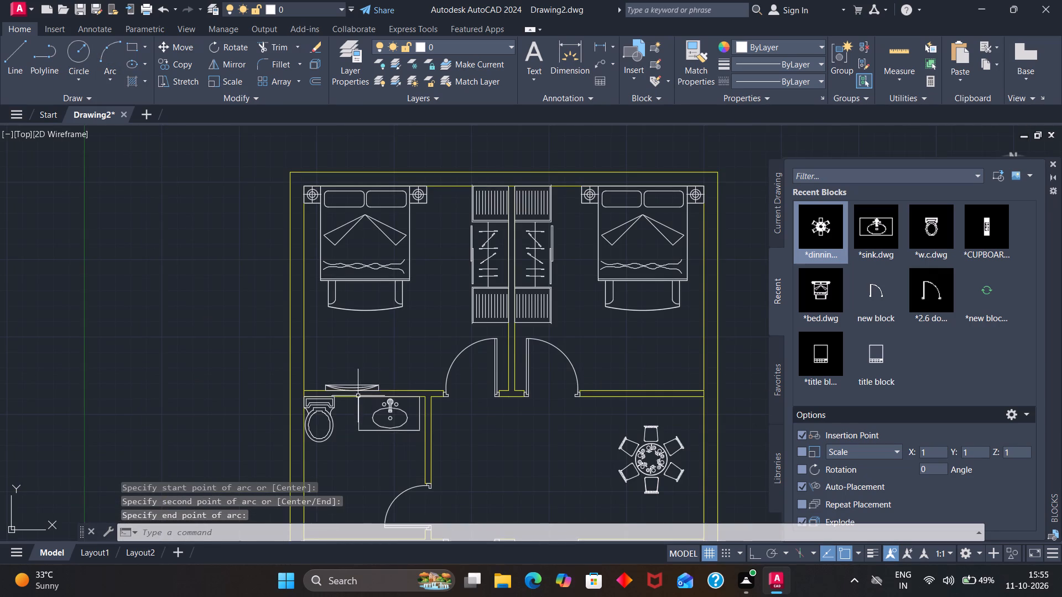
scroll(358, 393, up, 3)
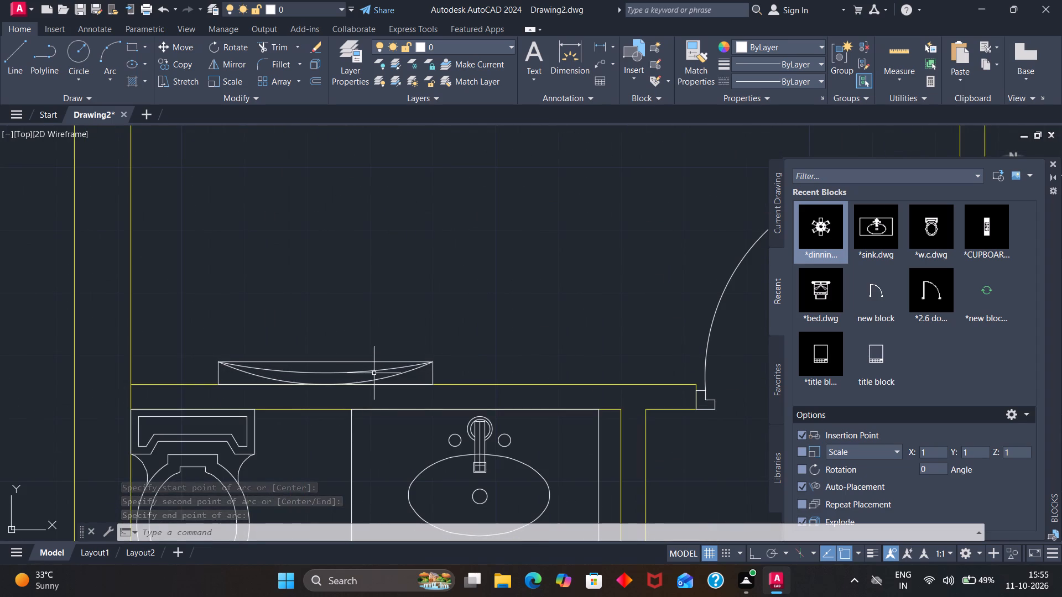
click(374, 370)
click(379, 360)
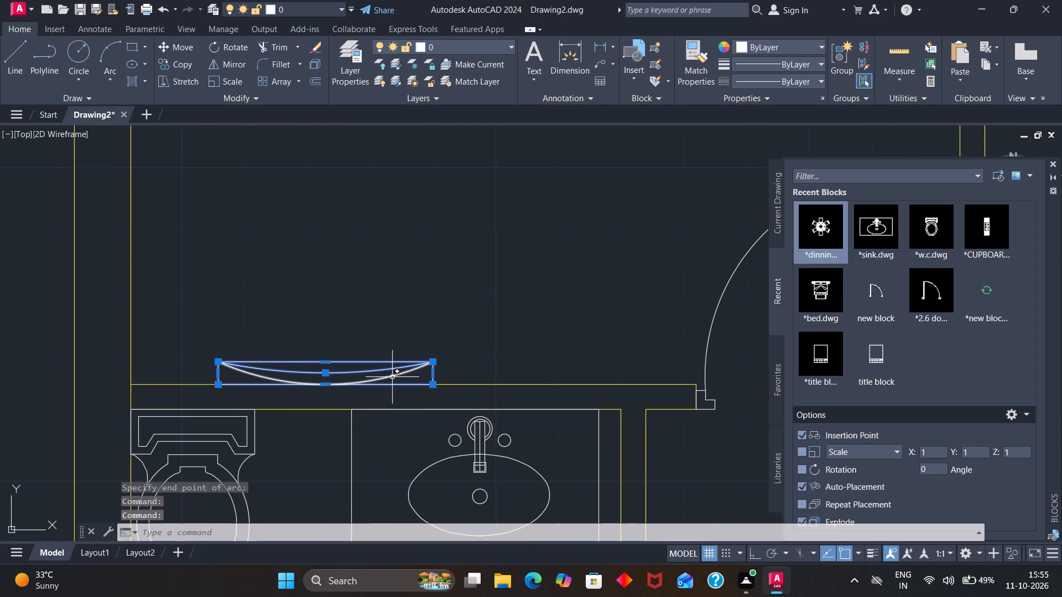
click(392, 376)
key(g)
key(Return)
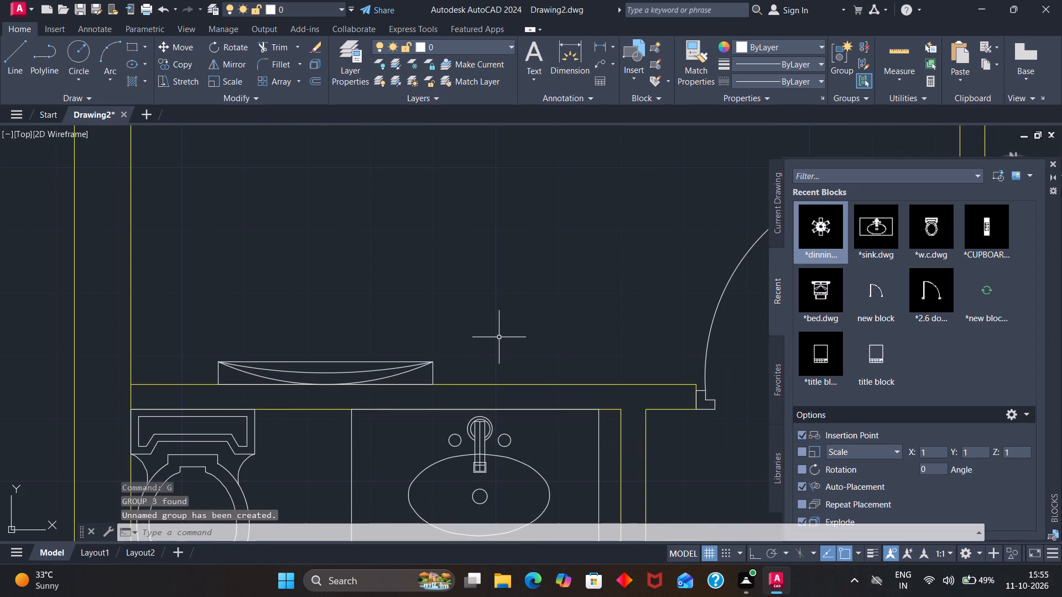
Move the grouped thin fixture about 16' horizontally, onto the lower wall of the right-hand bedroom beside its door.
click(433, 382)
key(m)
key(Return)
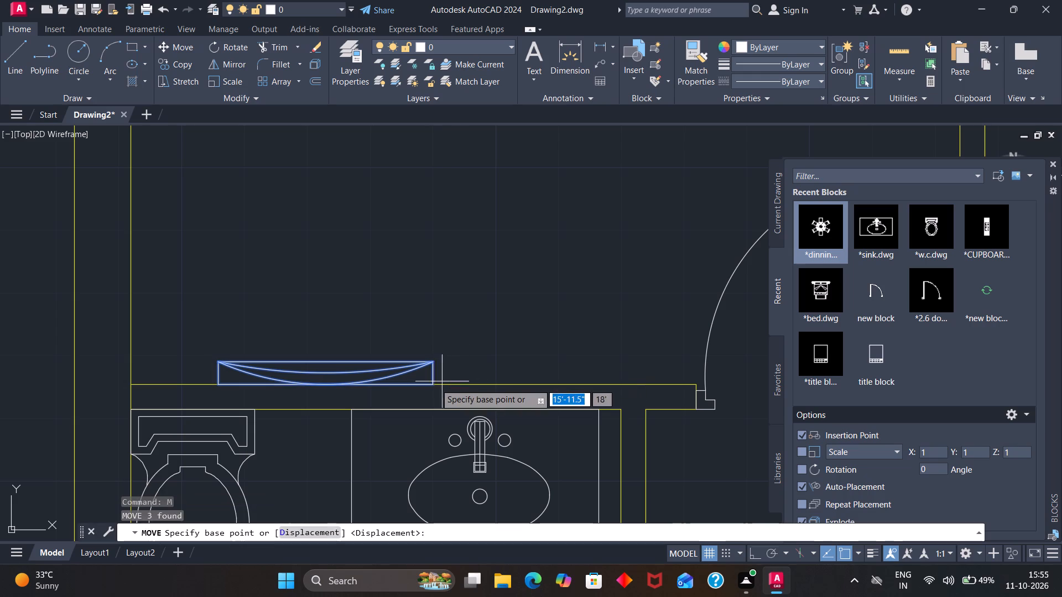
click(430, 384)
scroll(494, 361, down, 3)
scroll(583, 375, down, 2)
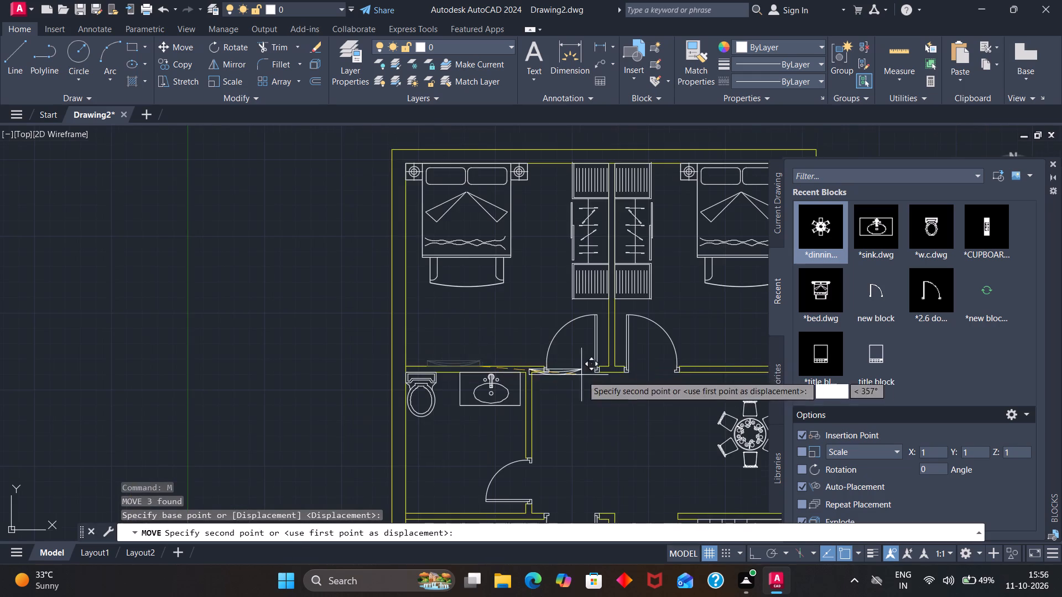
scroll(650, 368, up, 3)
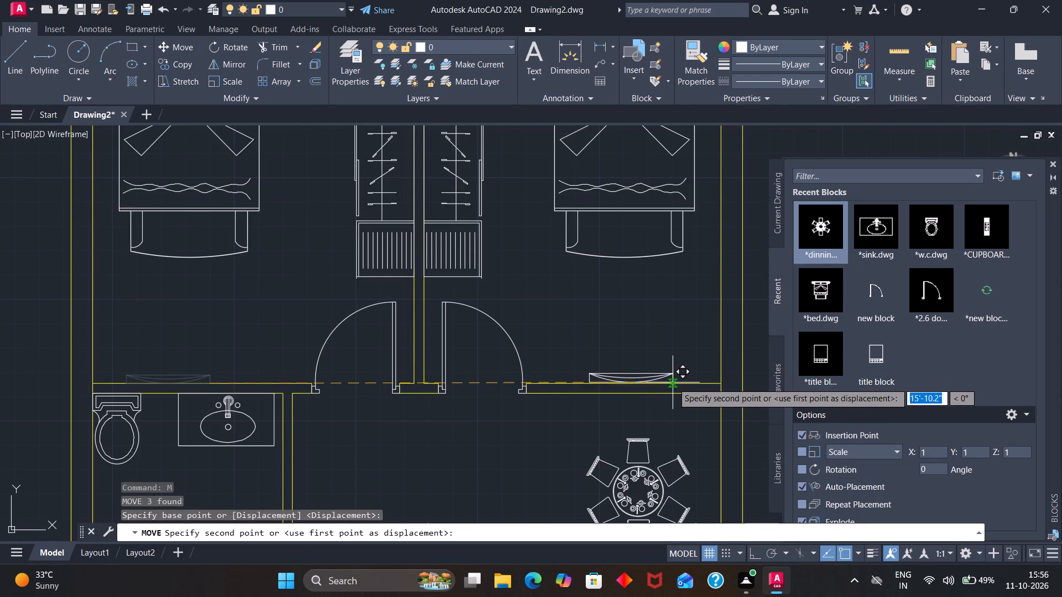
scroll(672, 383, up, 2)
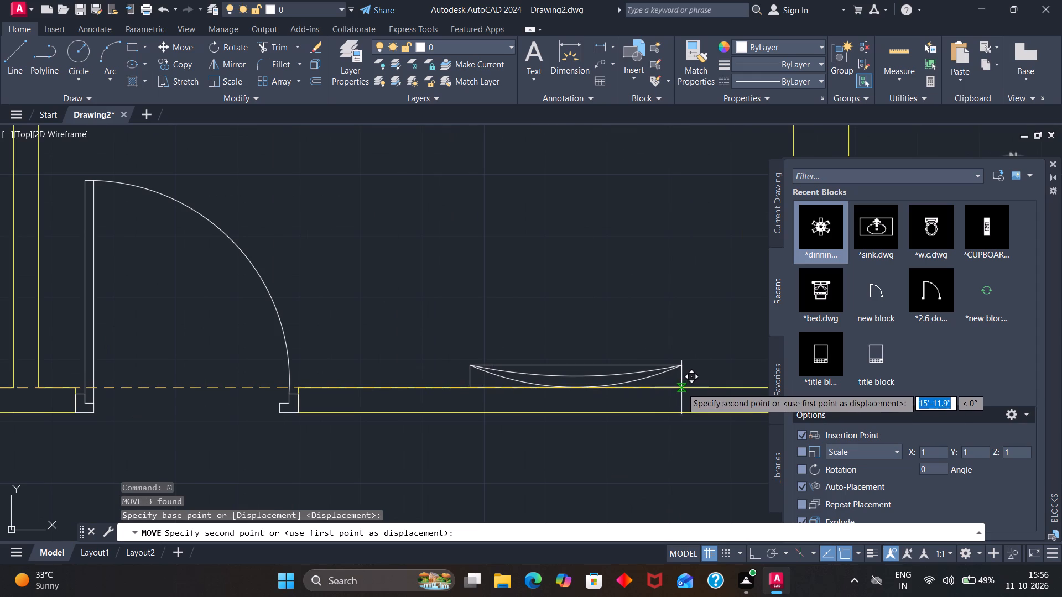
click(681, 387)
Draw a counter rectangle about 2' wide along the full left wall of the lower-left room.
scroll(648, 374, down, 5)
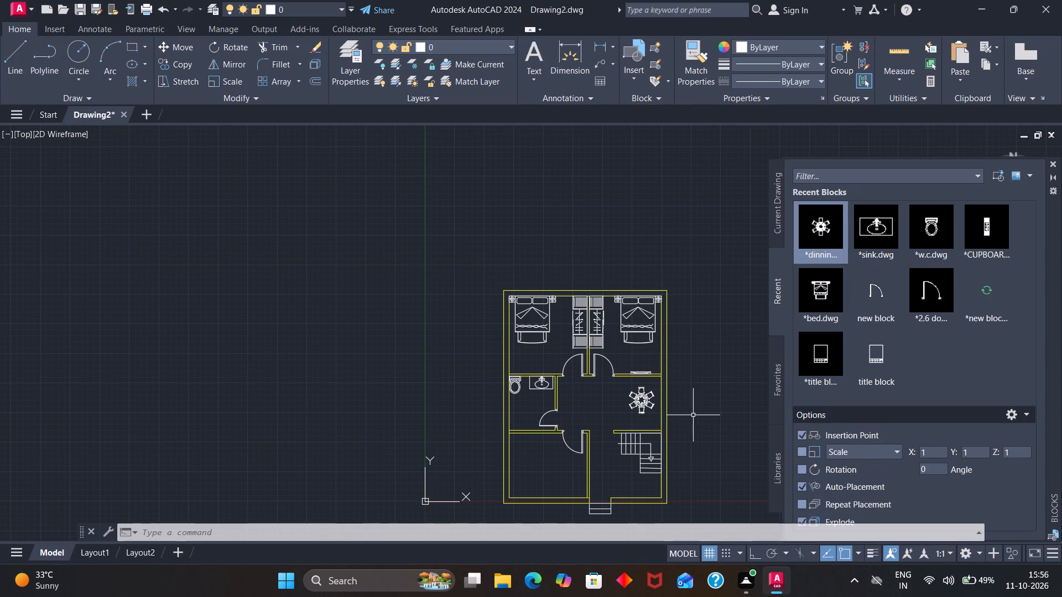
scroll(696, 416, down, 1)
scroll(698, 451, up, 3)
scroll(615, 484, down, 2)
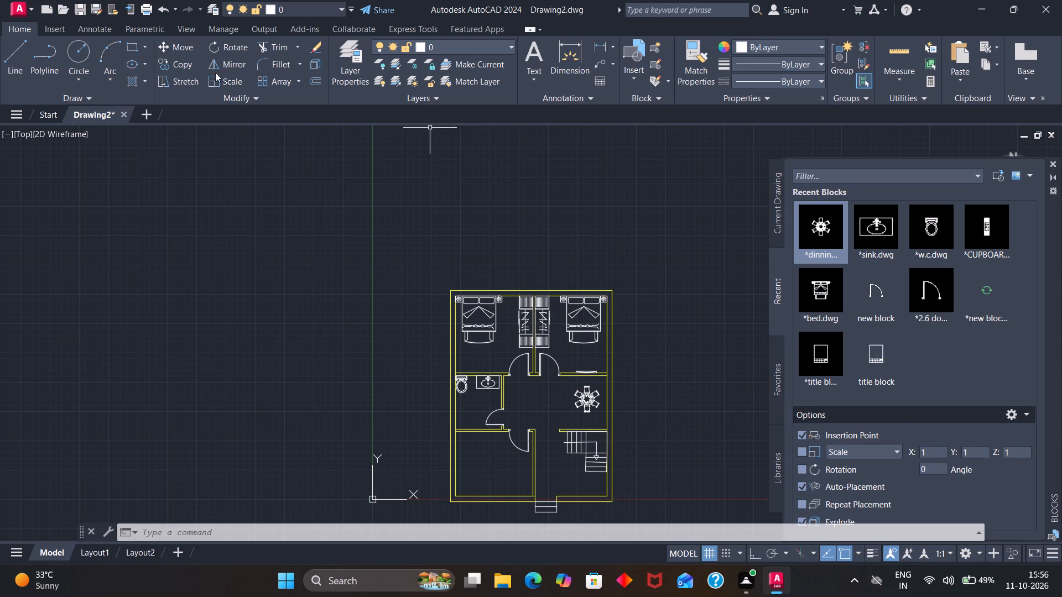
click(132, 46)
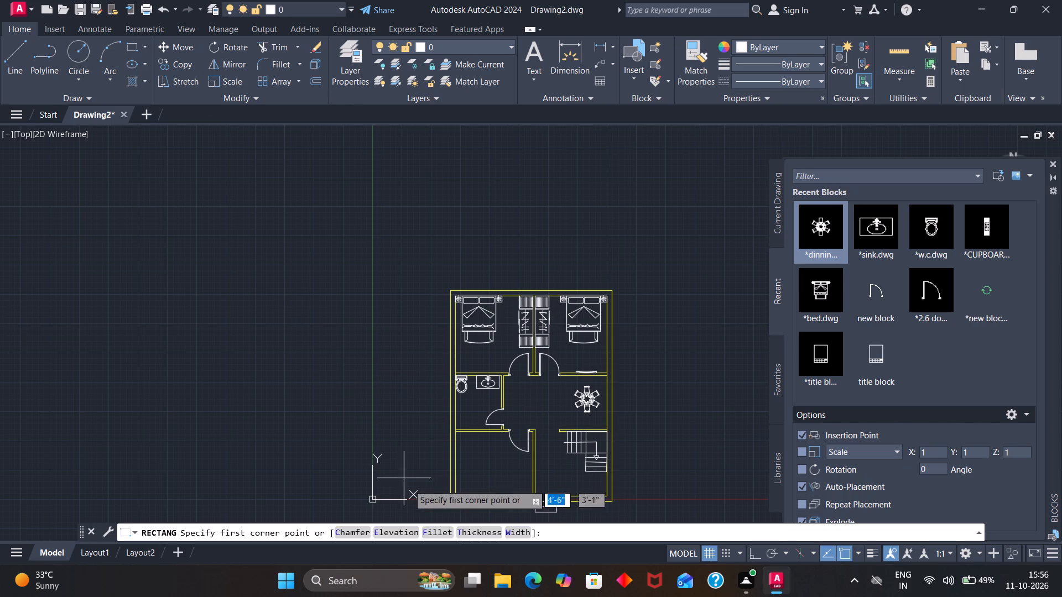
scroll(462, 511, down, 1)
scroll(464, 510, up, 3)
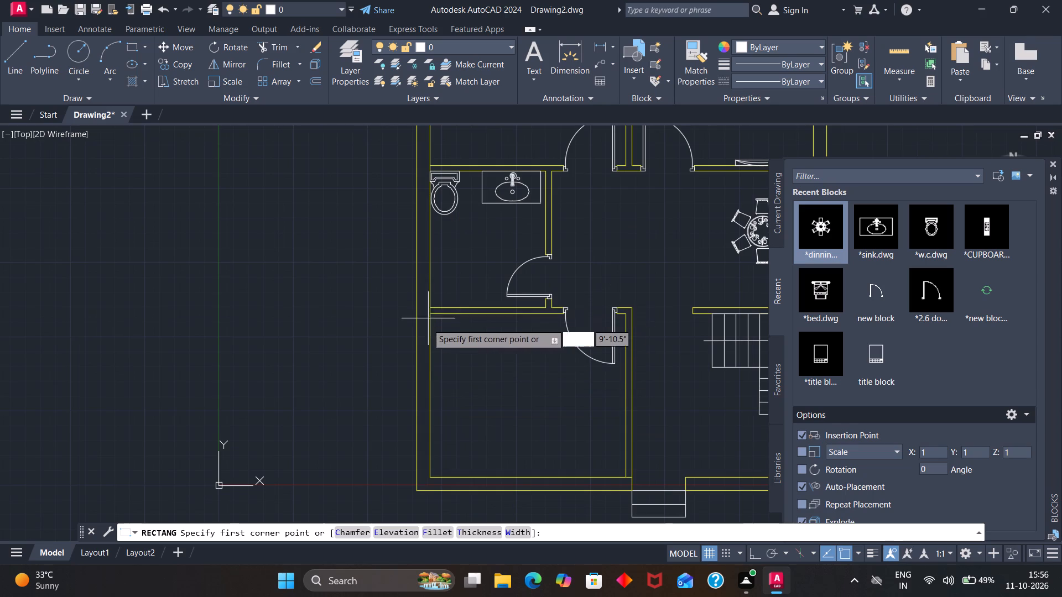
click(429, 314)
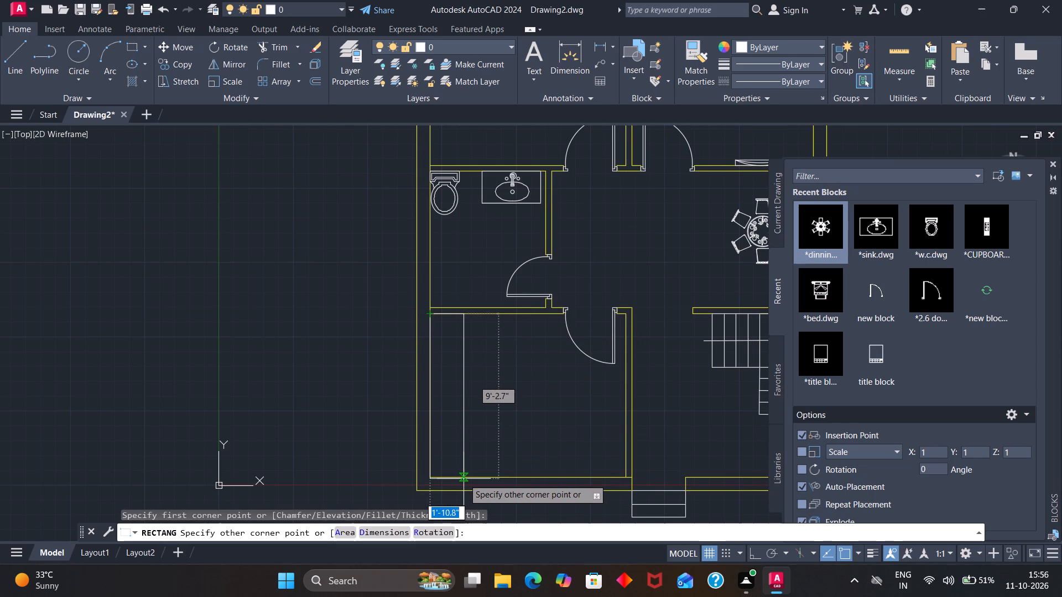
click(465, 478)
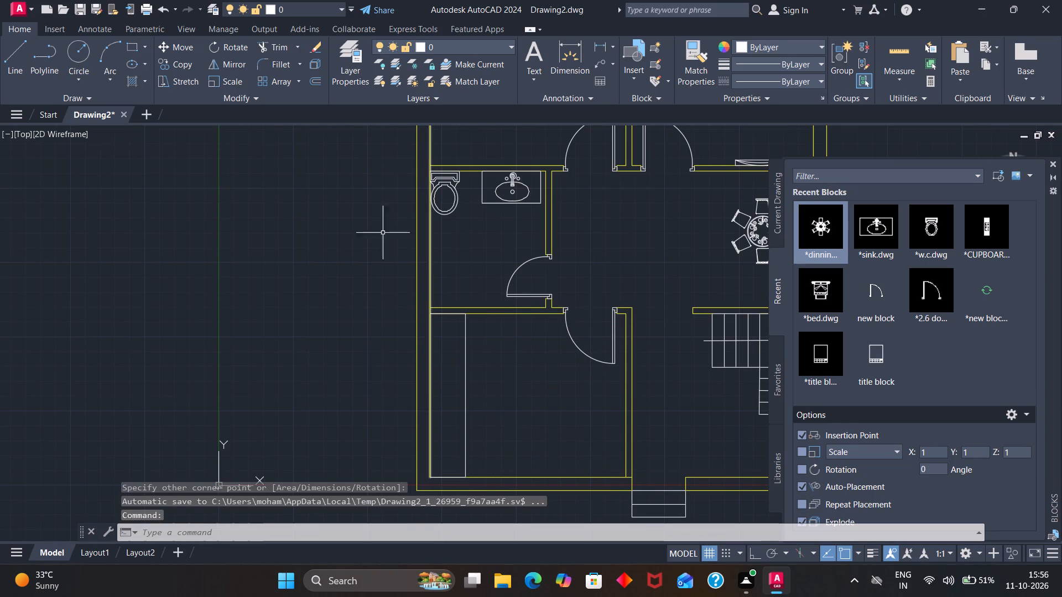
Draw a second counter rectangle about 2' deep and 11'-1" long along the lower-left room's bottom wall.
click(127, 44)
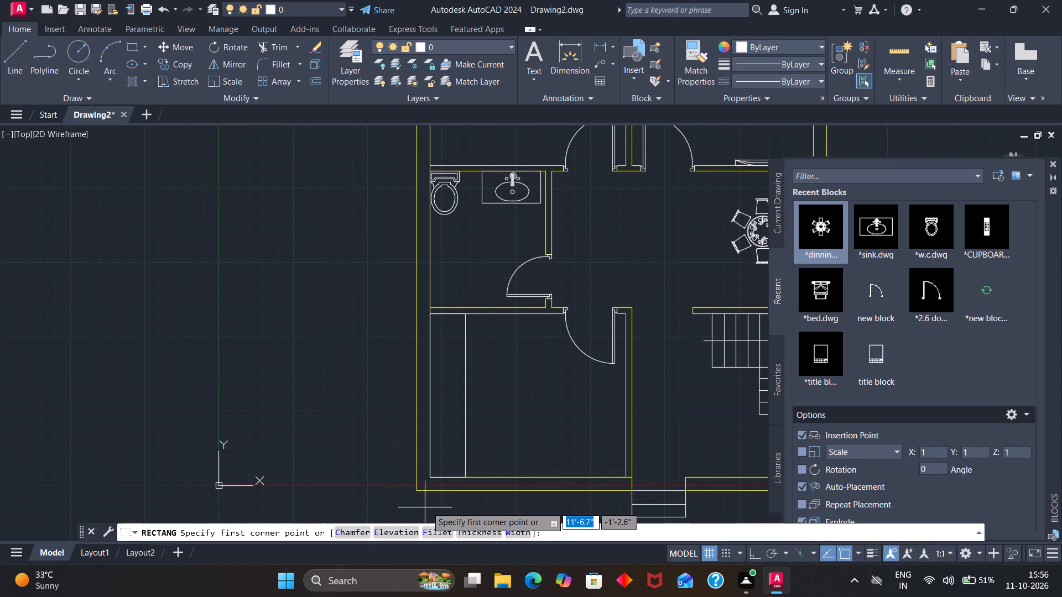
click(433, 475)
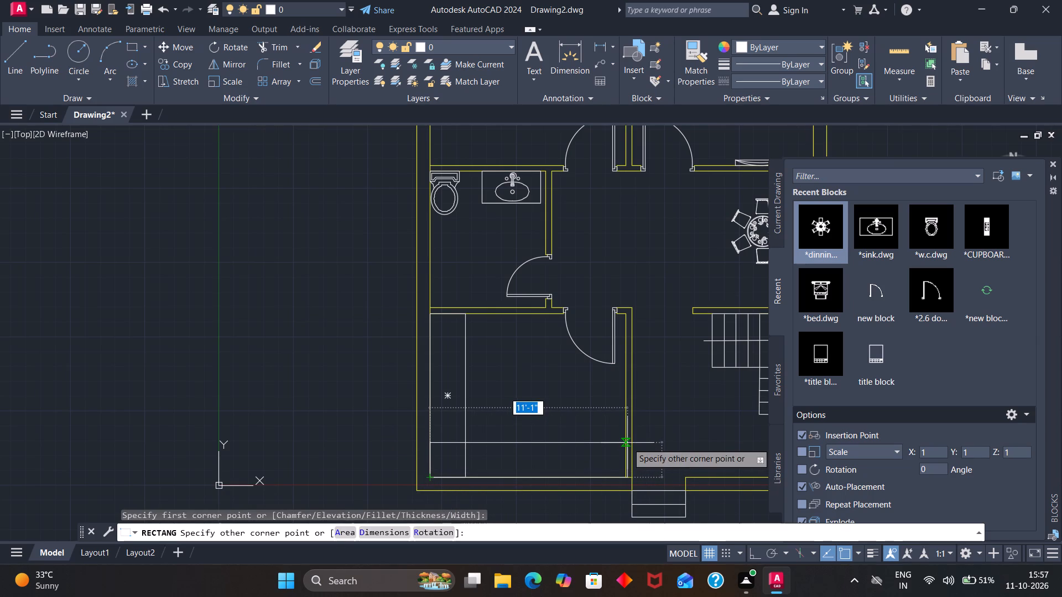
click(627, 443)
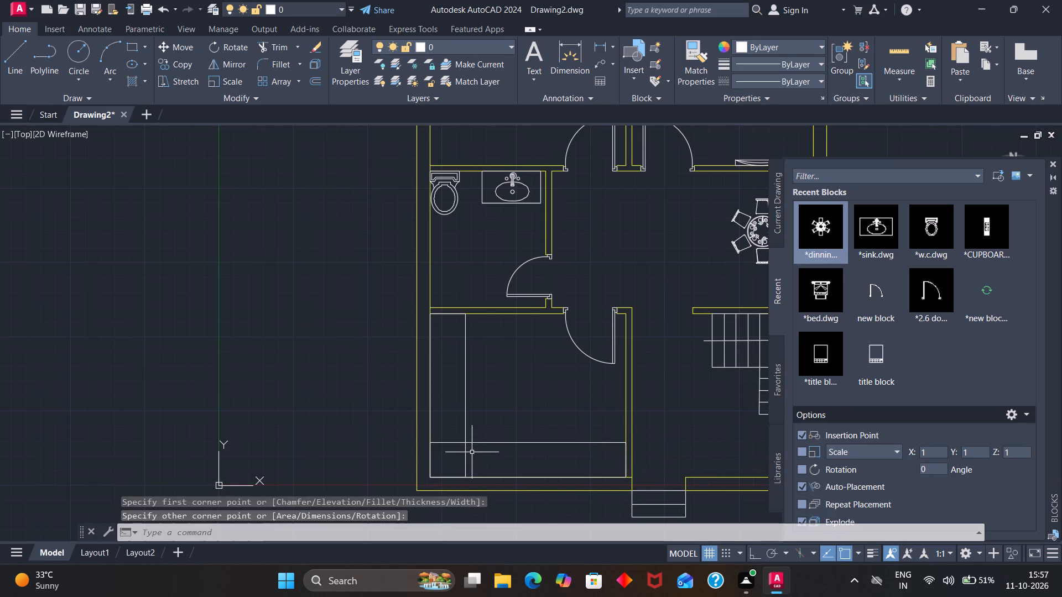
Explode the two counter rectangles and trim their overlapping inner lines at the corner to form an L-shaped counter.
click(476, 442)
click(465, 436)
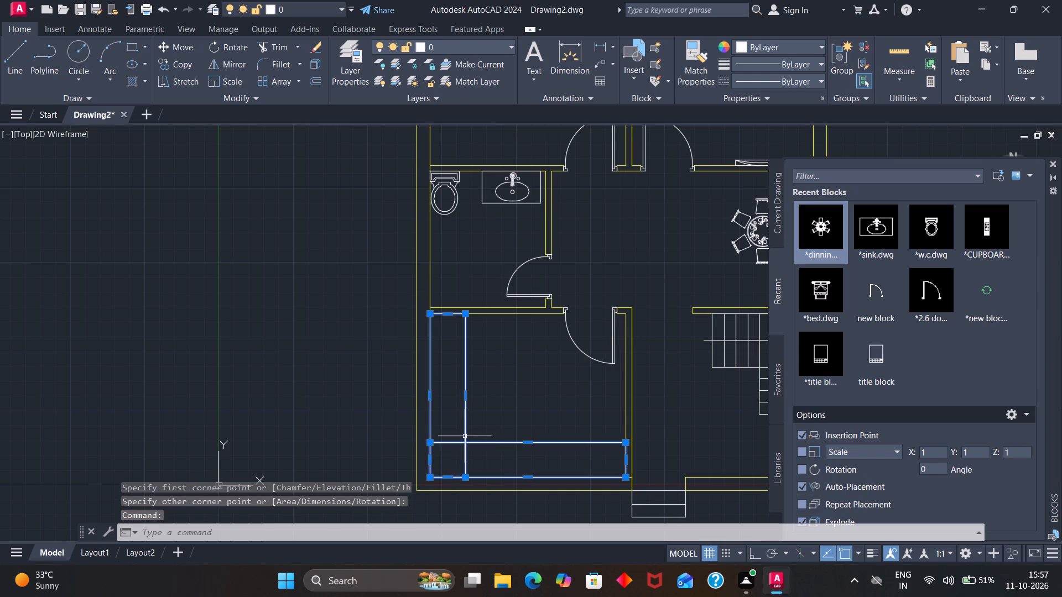
key(x)
key(Return)
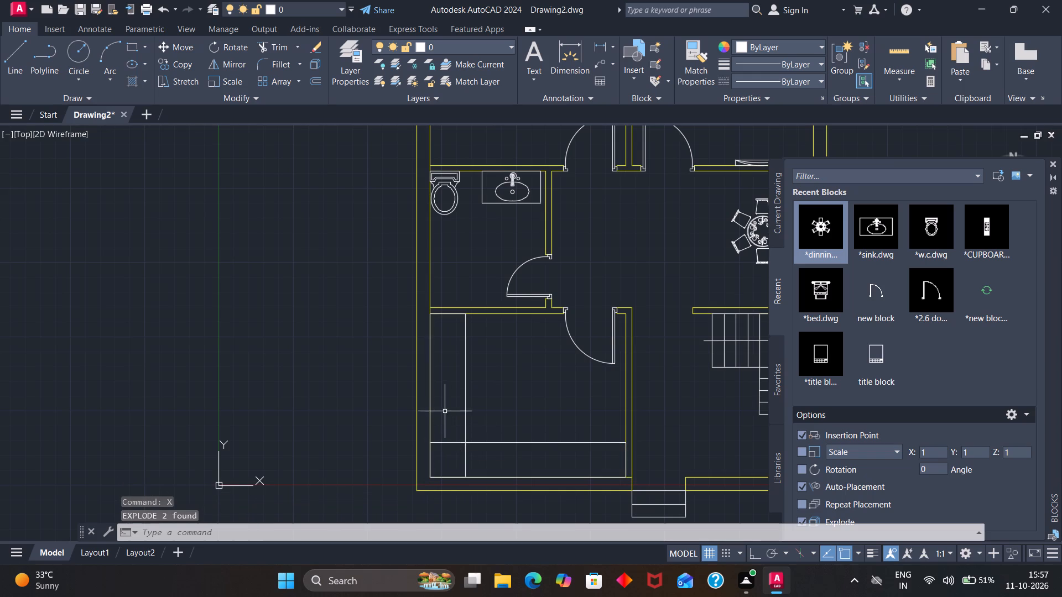
click(286, 45)
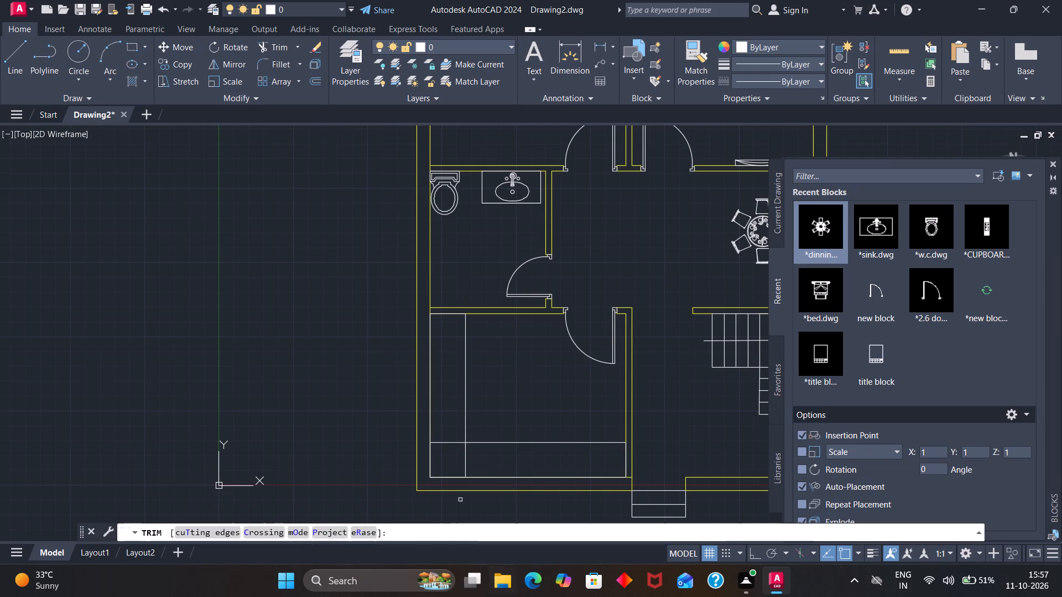
drag(446, 430, 471, 459)
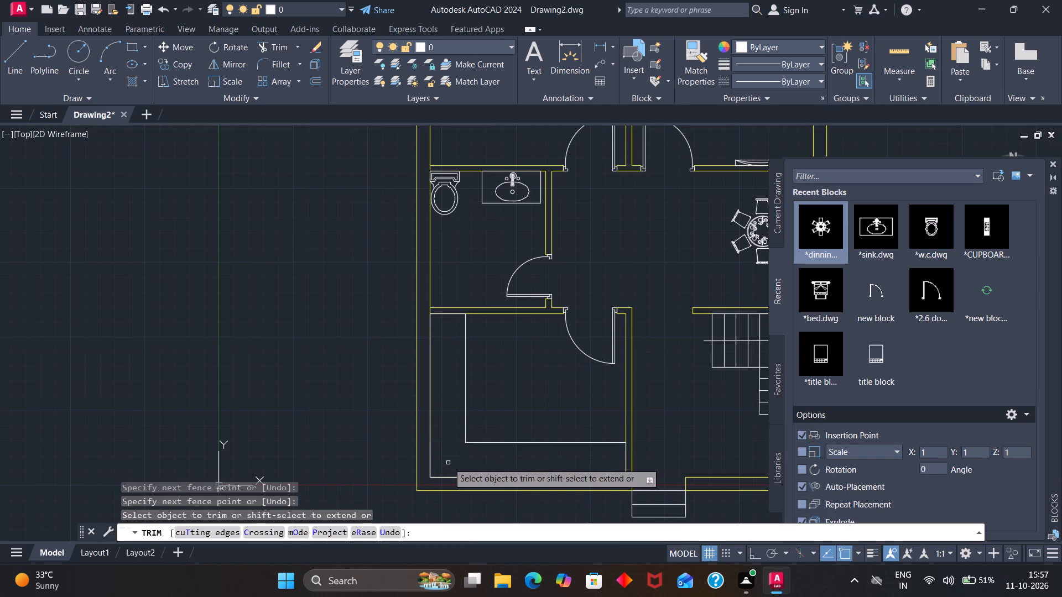
scroll(447, 436, down, 1)
scroll(451, 420, up, 2)
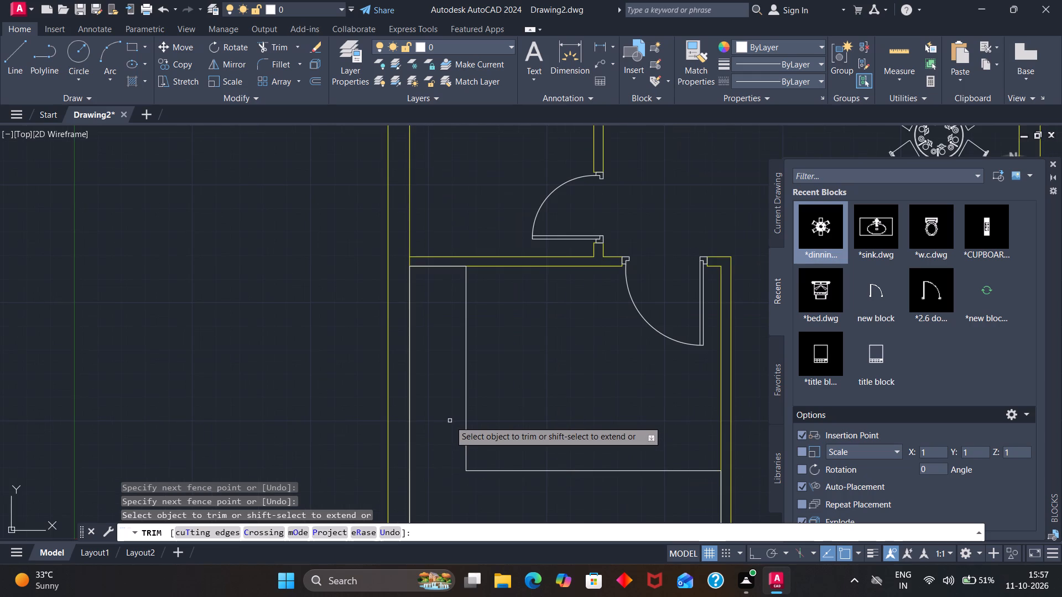
scroll(443, 404, down, 1)
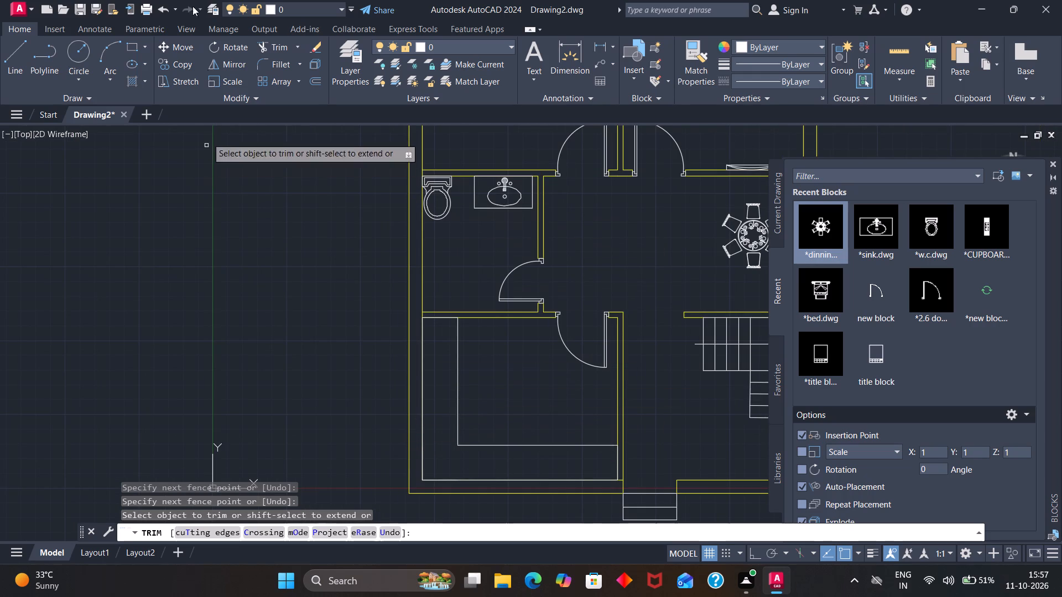
Draw a stove rectangle about 10.5" by 3'-6" on the upper part of the counter's vertical leg.
click(77, 54)
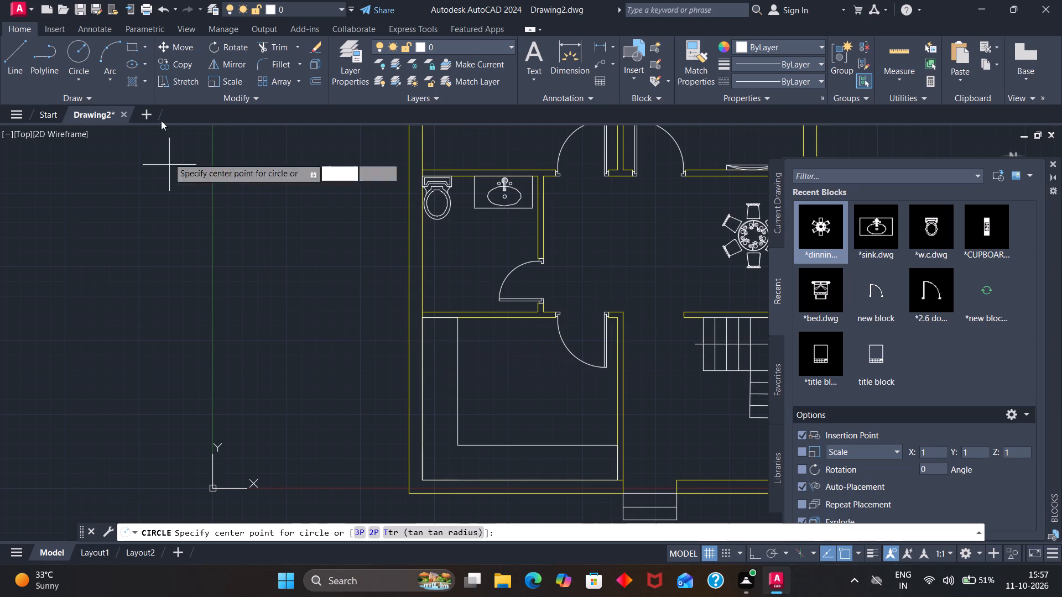
click(128, 49)
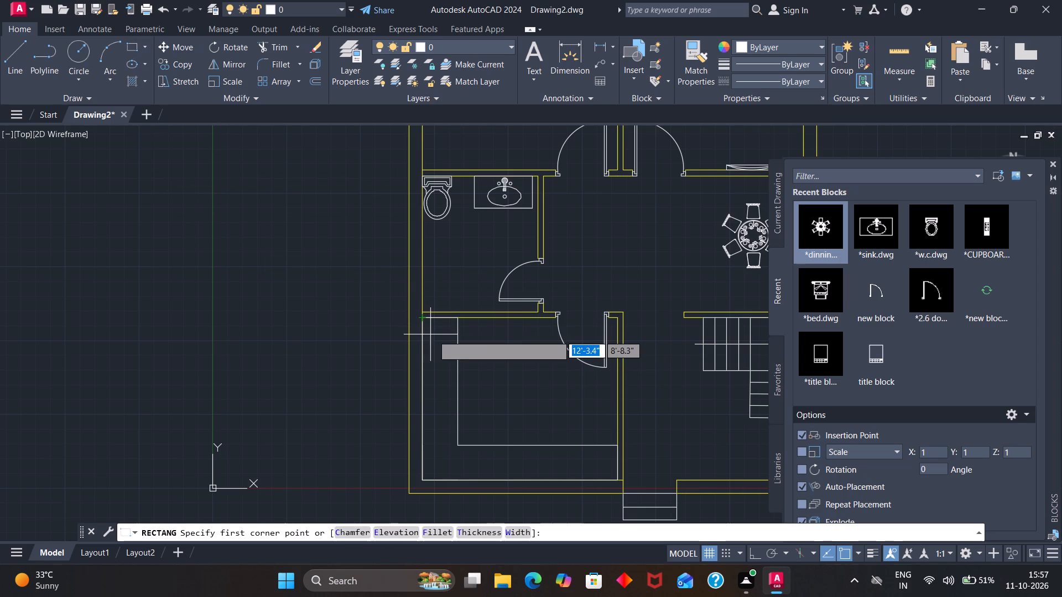
click(430, 332)
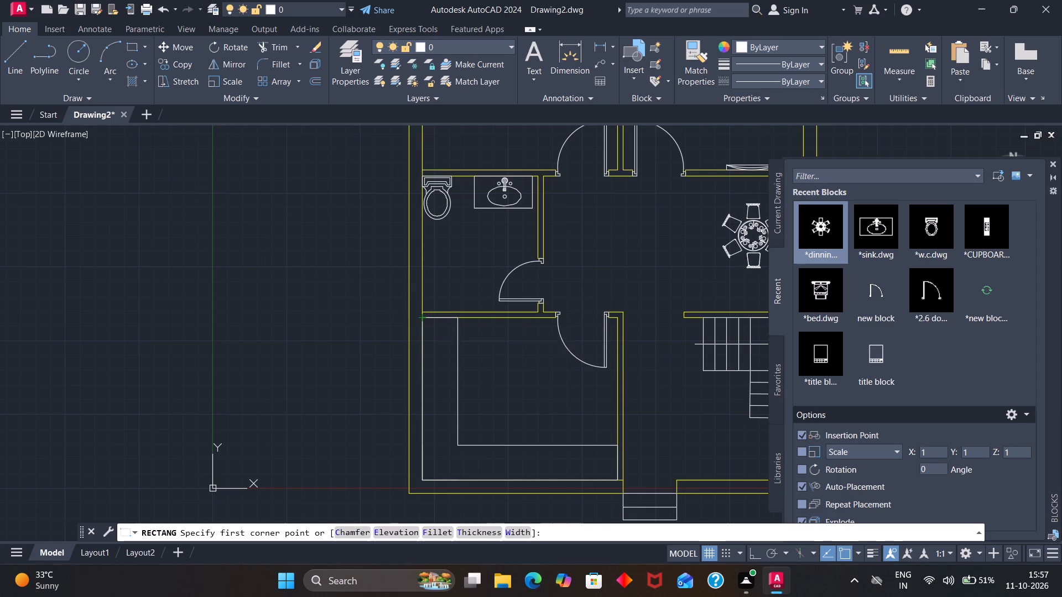
click(445, 394)
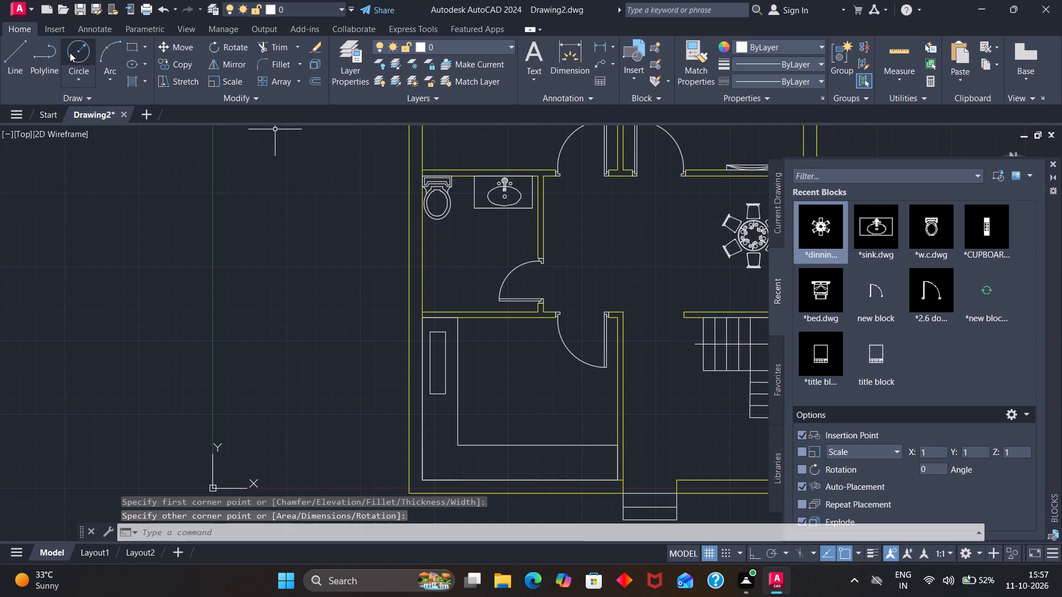
Draw a burner circle with a radius of about 3" near the upper end of the stove rectangle.
click(71, 55)
scroll(445, 343, up, 2)
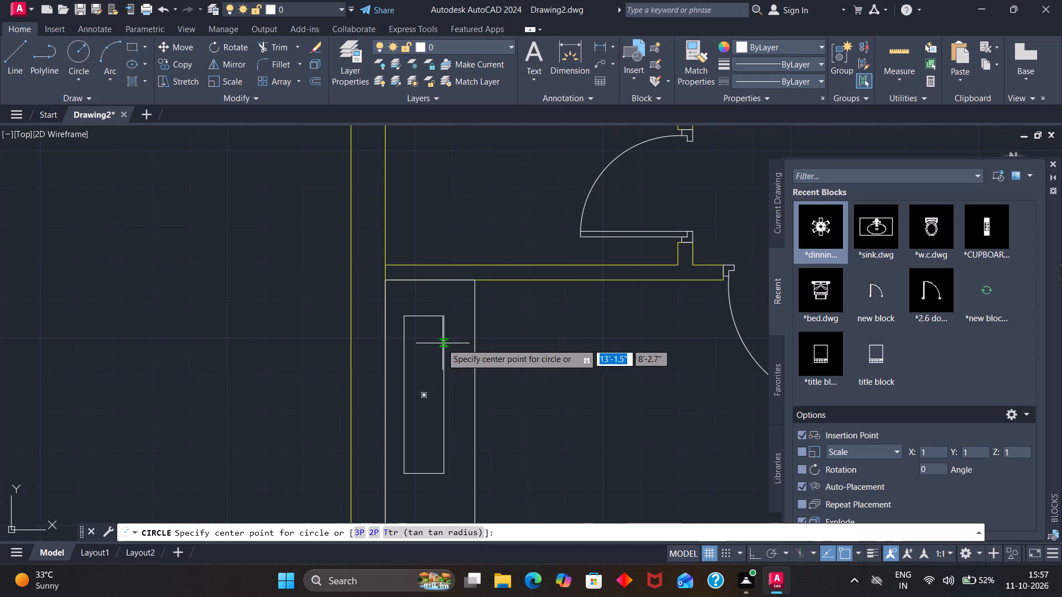
click(421, 341)
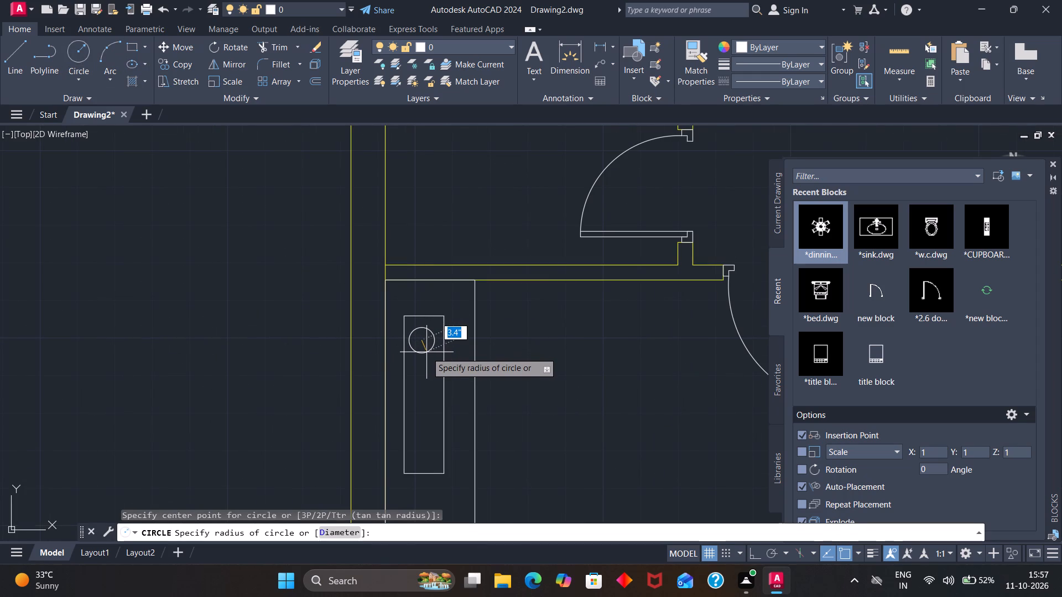
click(426, 350)
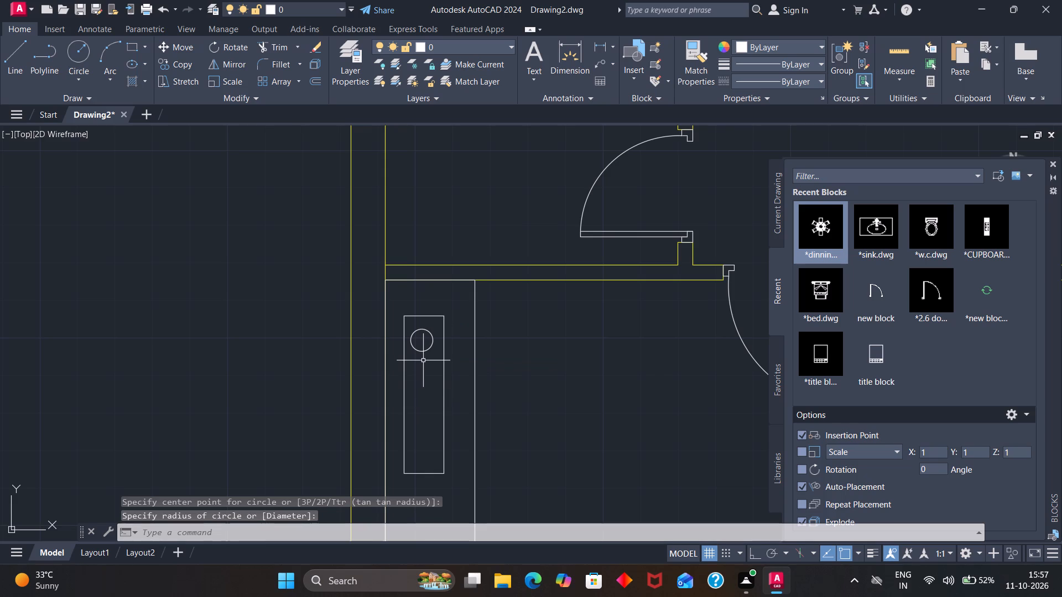
Copy the burner circle twice down the stove rectangle, about 1' apart, to make a column of three burners.
click(423, 352)
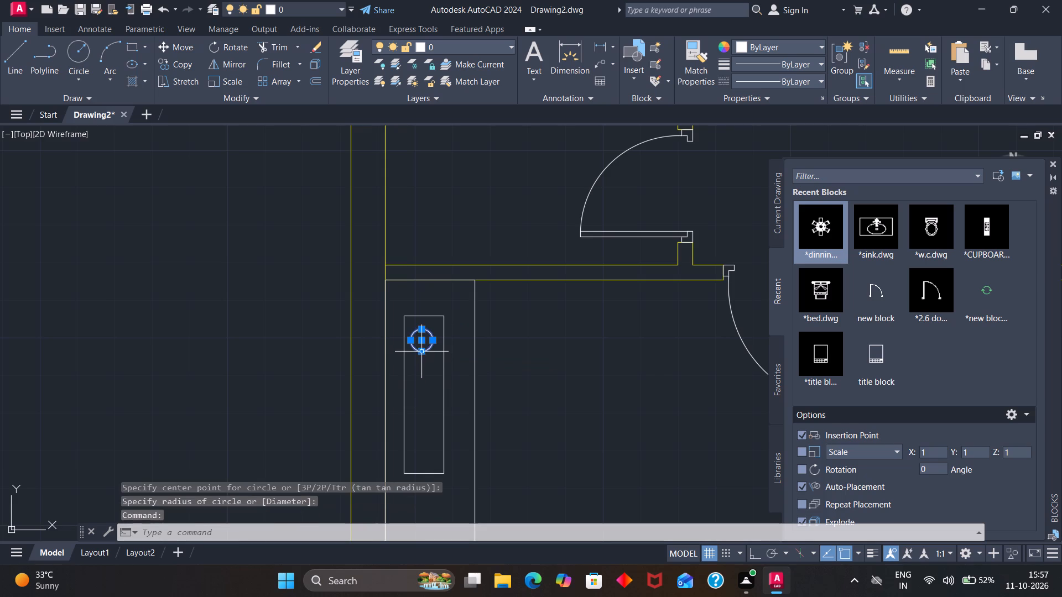
key(c)
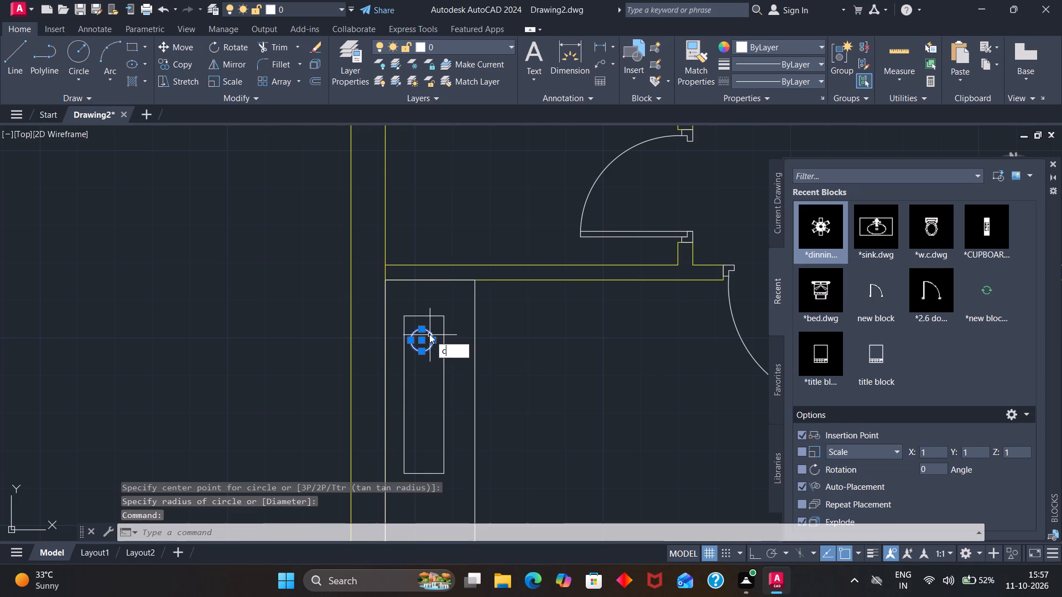
key(o)
key(Return)
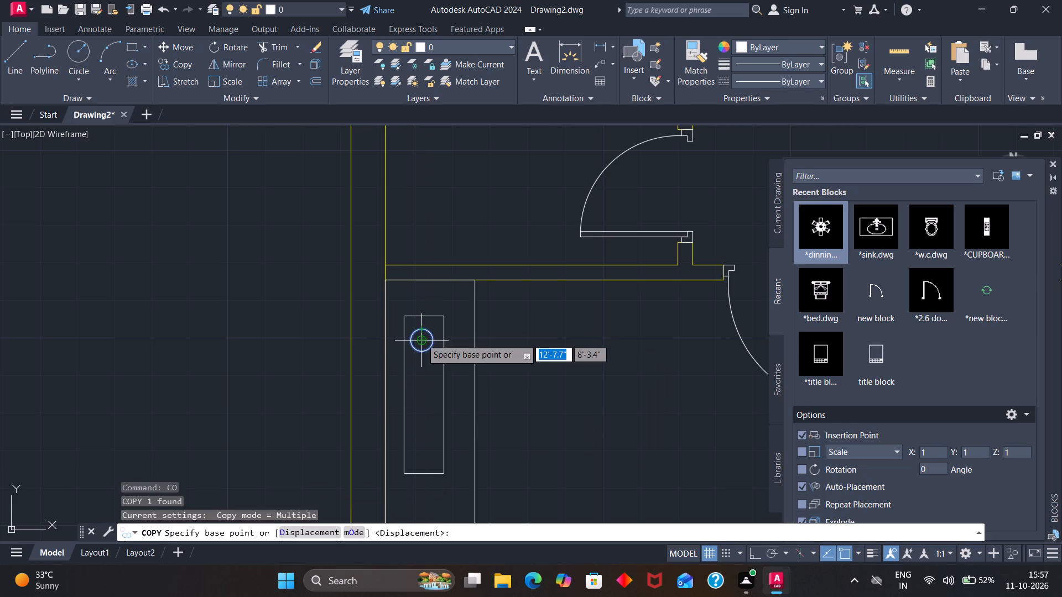
click(421, 339)
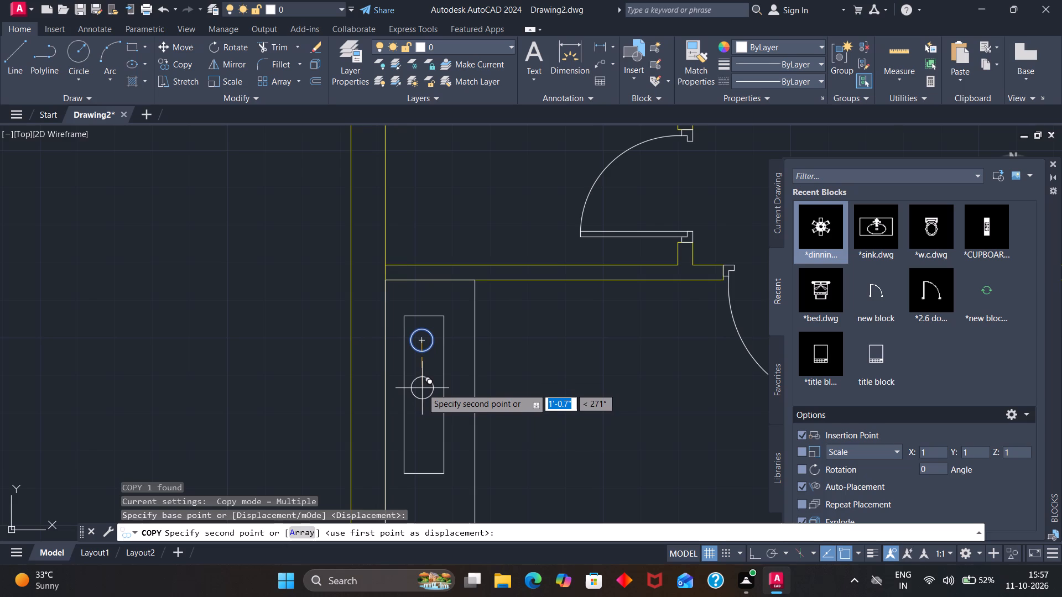
click(422, 389)
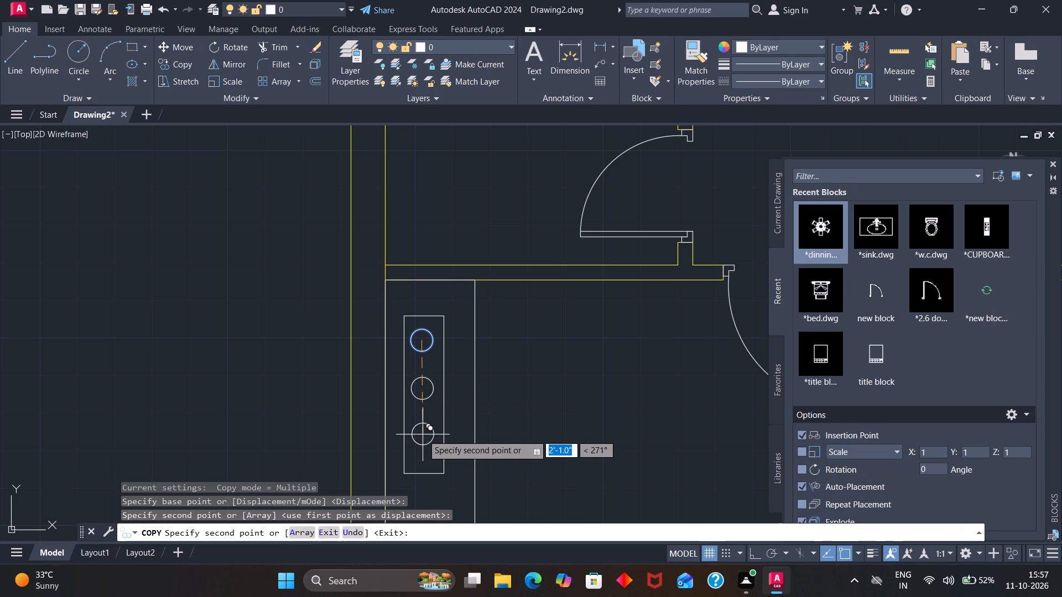
click(421, 434)
key(Escape)
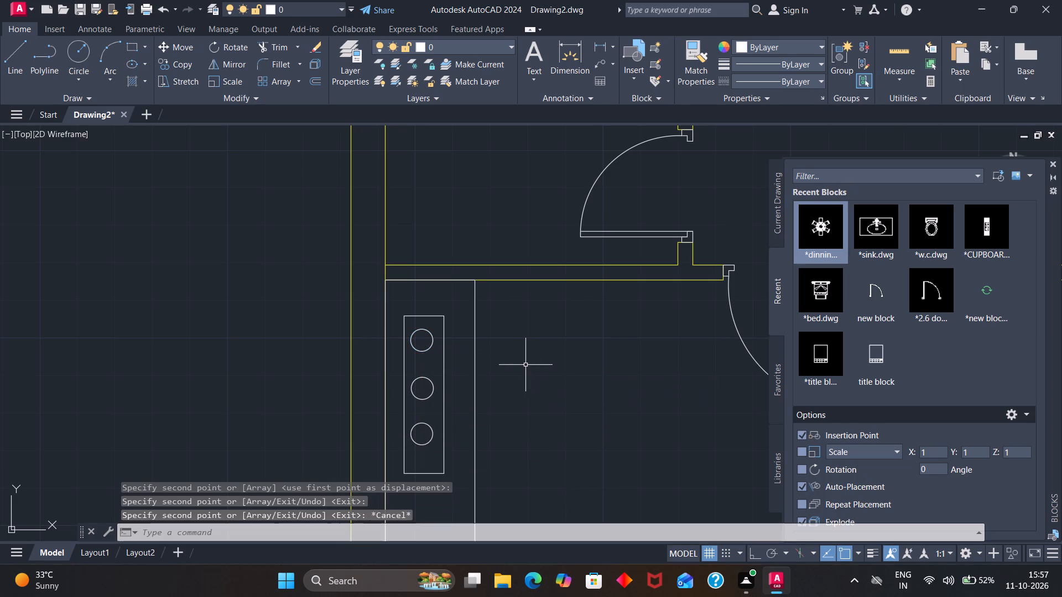
Draw a rectangle spanning the full width of the counter's vertical leg, just below the stove.
scroll(511, 366, down, 2)
scroll(485, 427, up, 1)
scroll(485, 427, down, 1)
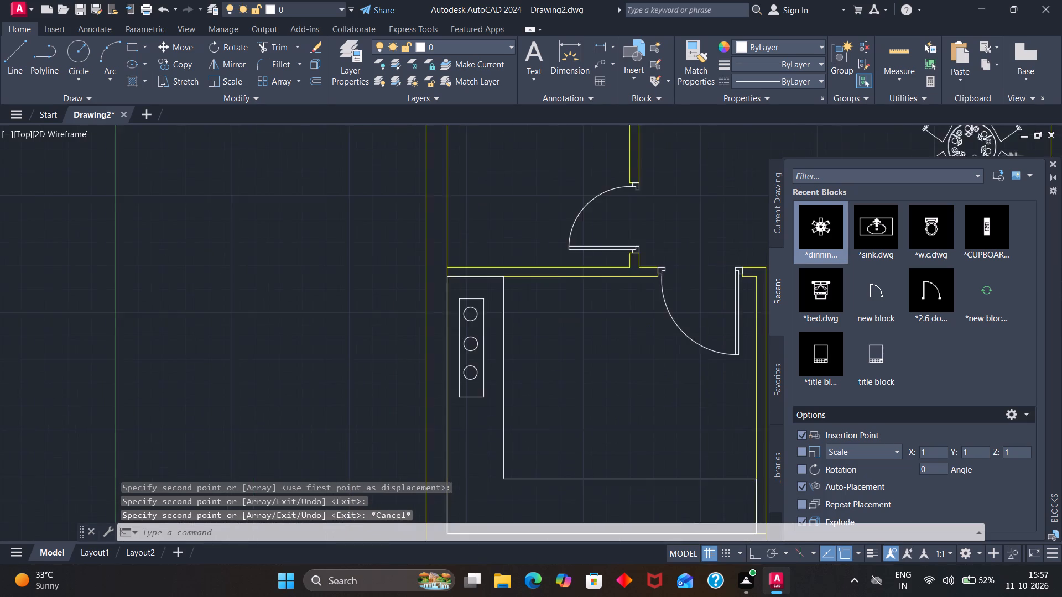
scroll(482, 462, up, 1)
scroll(482, 462, down, 1)
scroll(490, 478, up, 1)
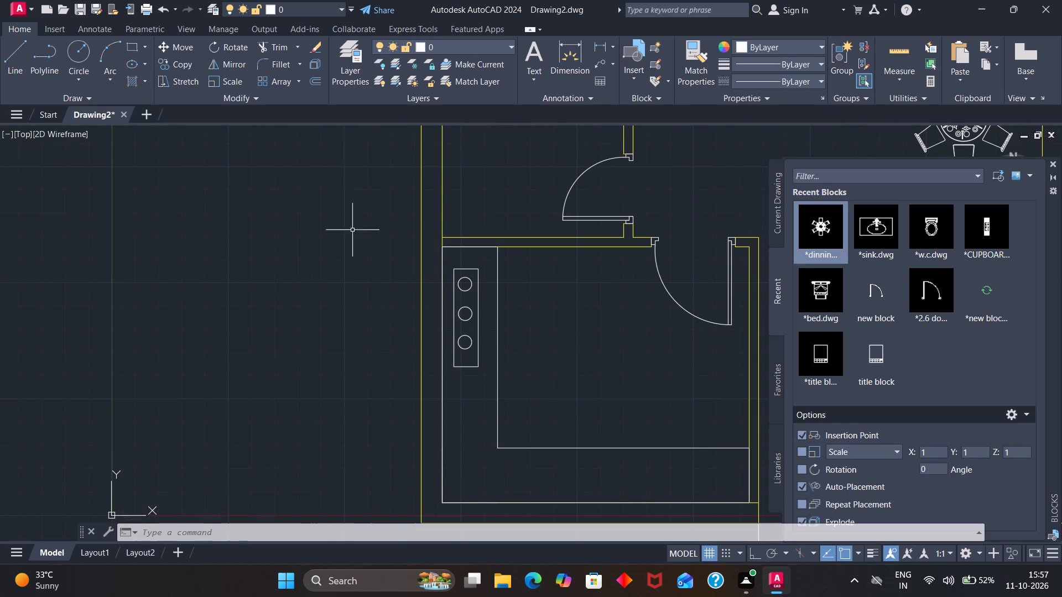
click(129, 48)
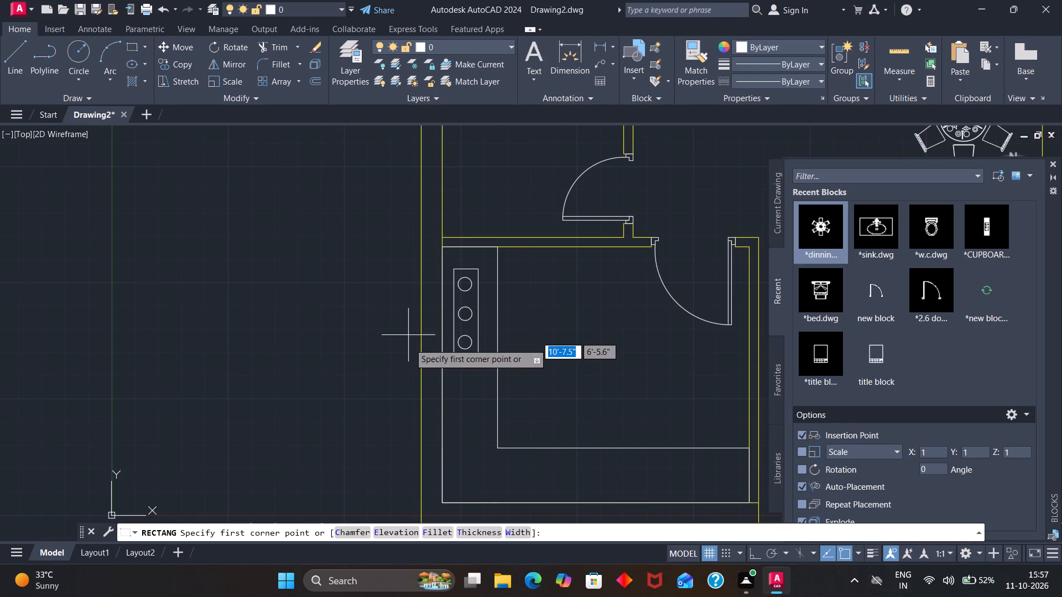
click(443, 382)
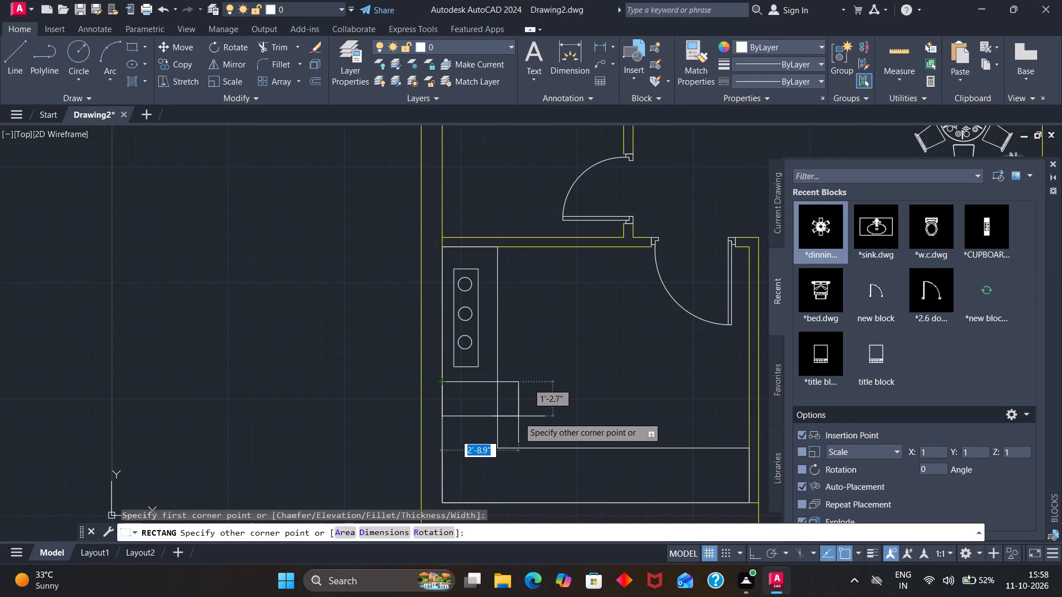
click(498, 425)
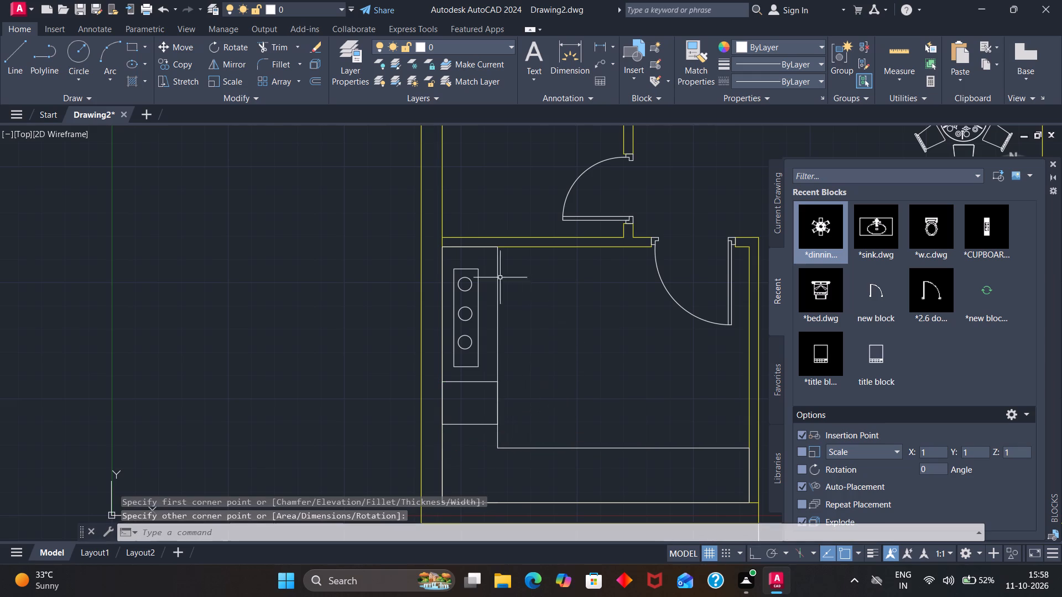
Draw a horizontal line across the middle of the new rectangle, between the midpoints of its two short sides.
click(14, 50)
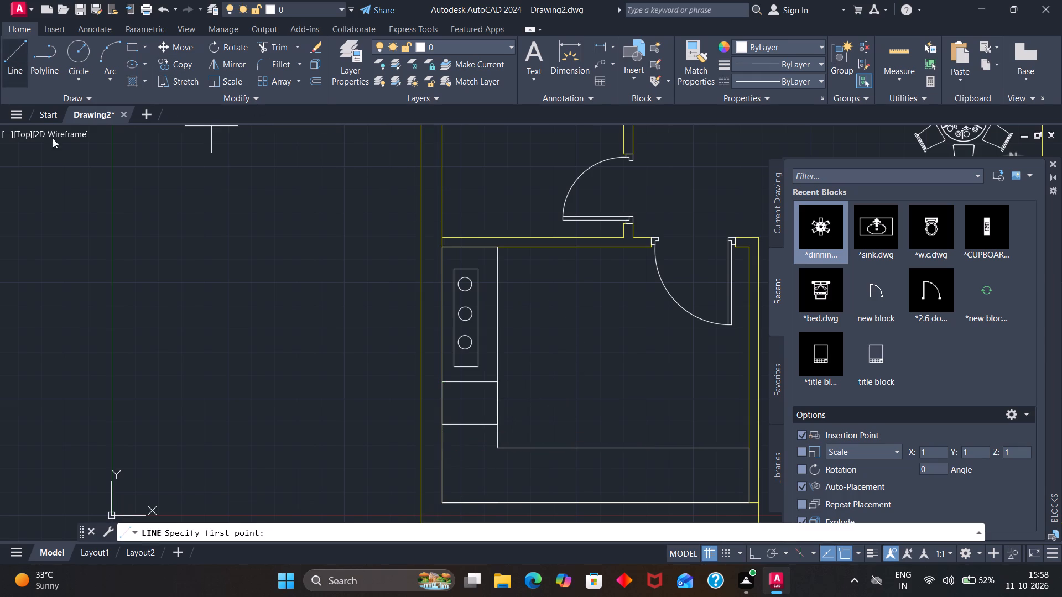
click(442, 403)
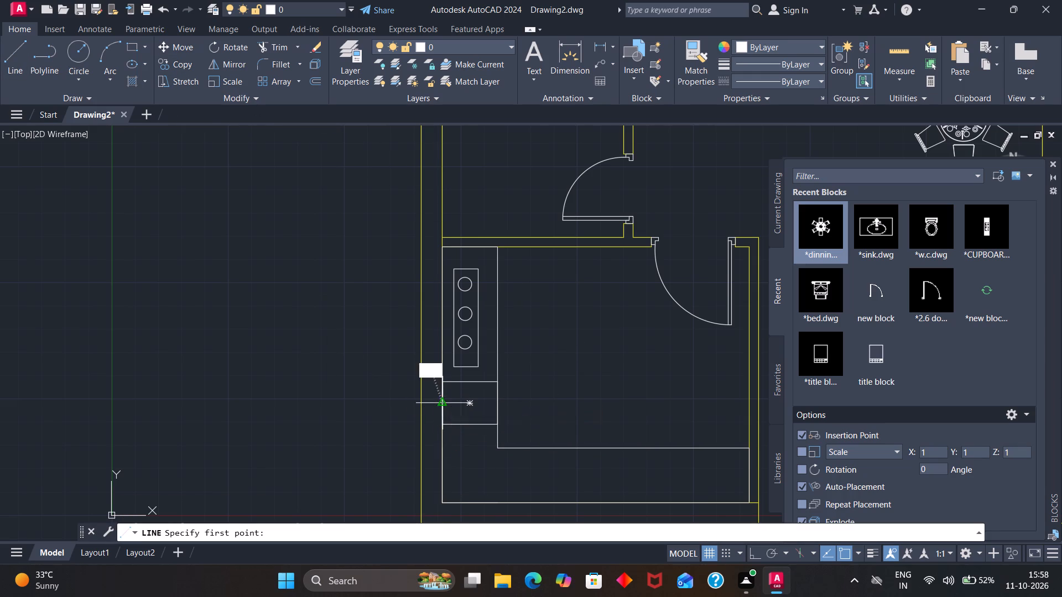
click(497, 404)
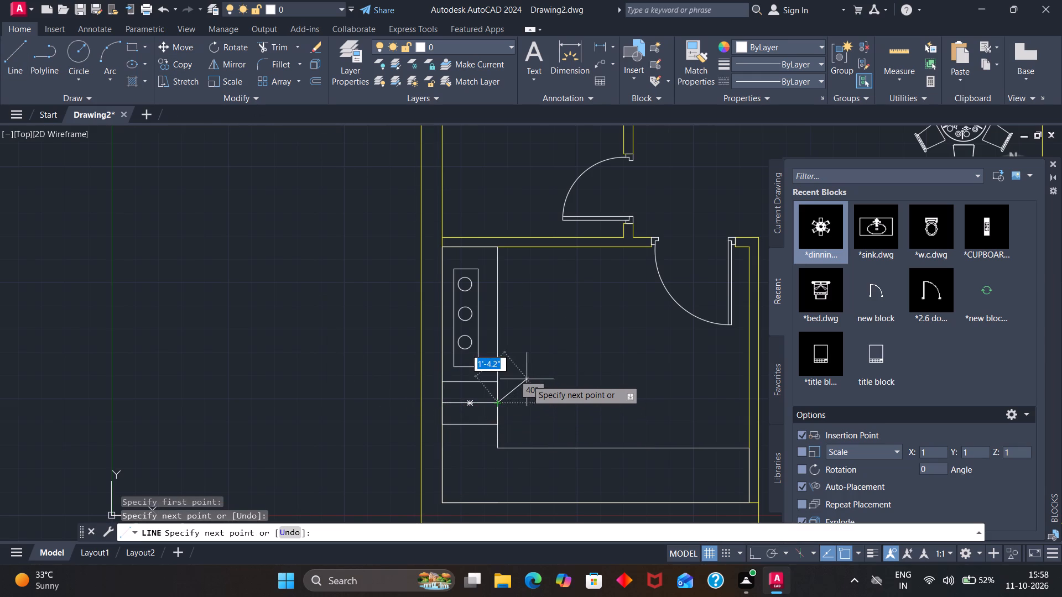
key(Escape)
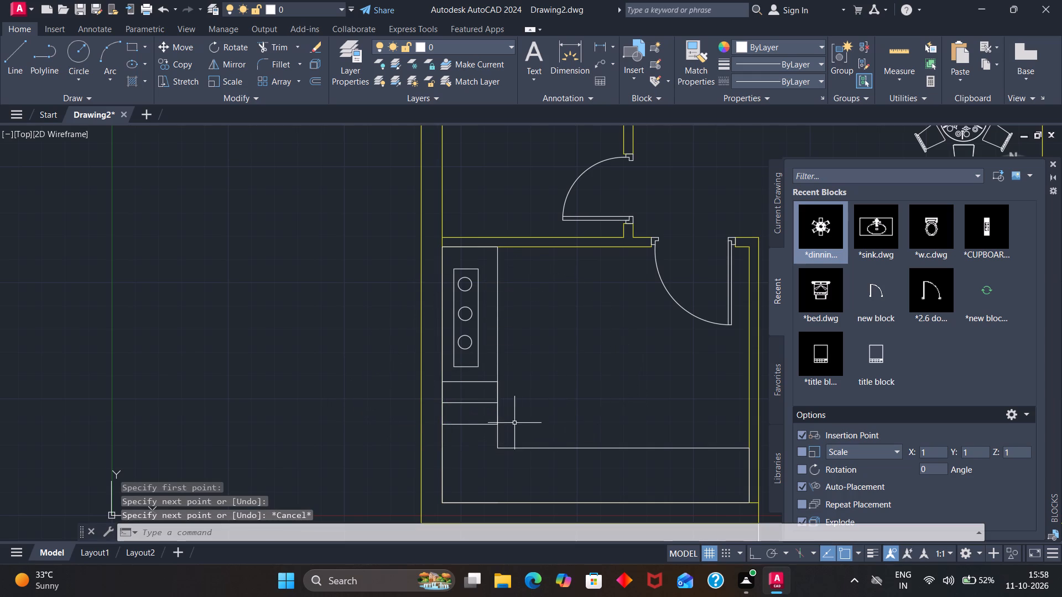
Insert the sink.dwg block in the open kitchen floor just above the counter's horizontal leg.
scroll(503, 439, down, 1)
scroll(486, 483, up, 1)
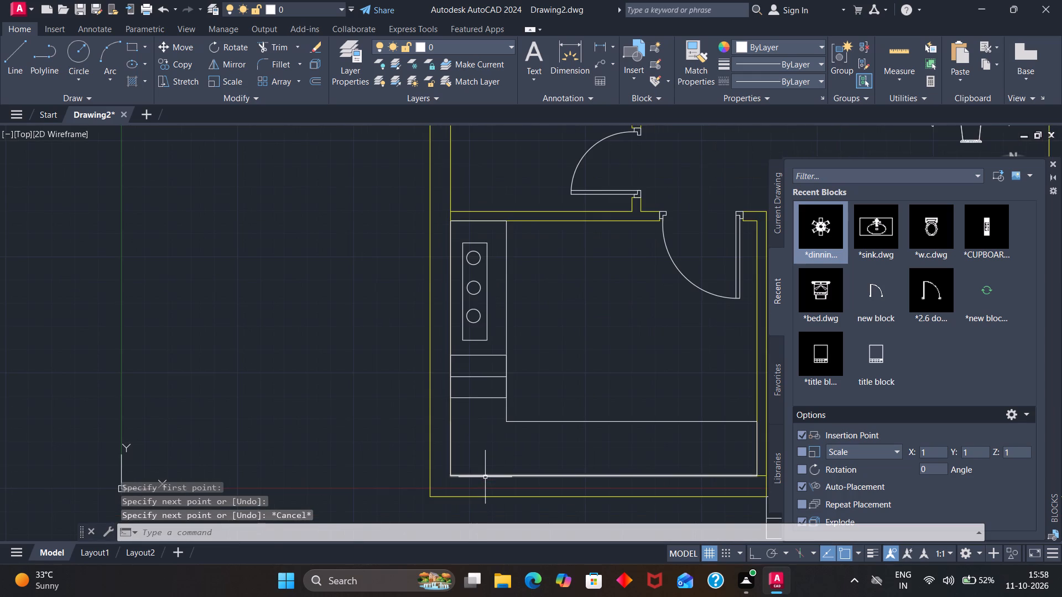
scroll(485, 477, up, 1)
scroll(469, 450, down, 2)
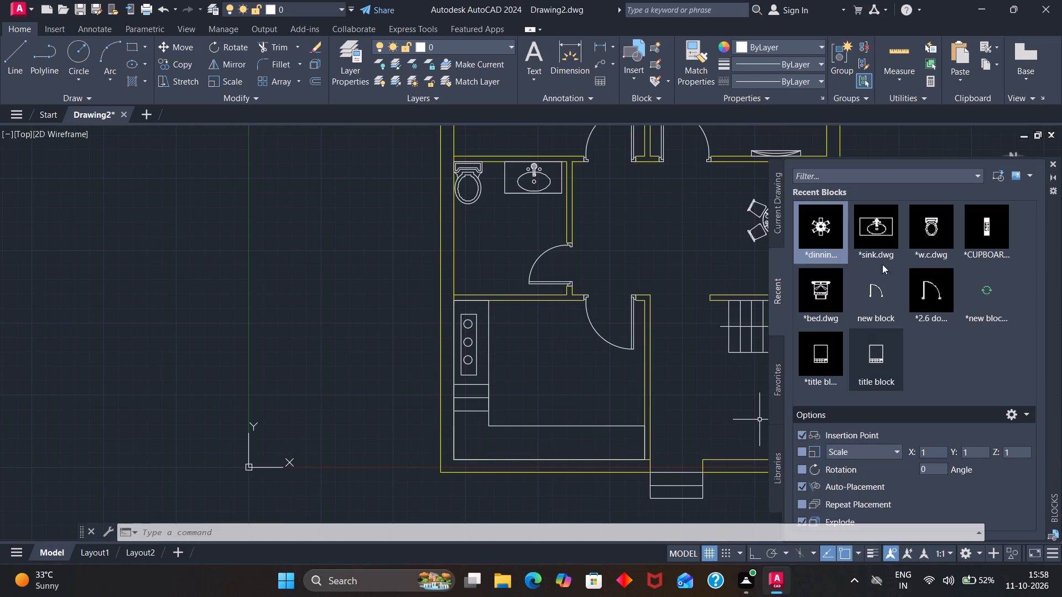
scroll(882, 240, down, 2)
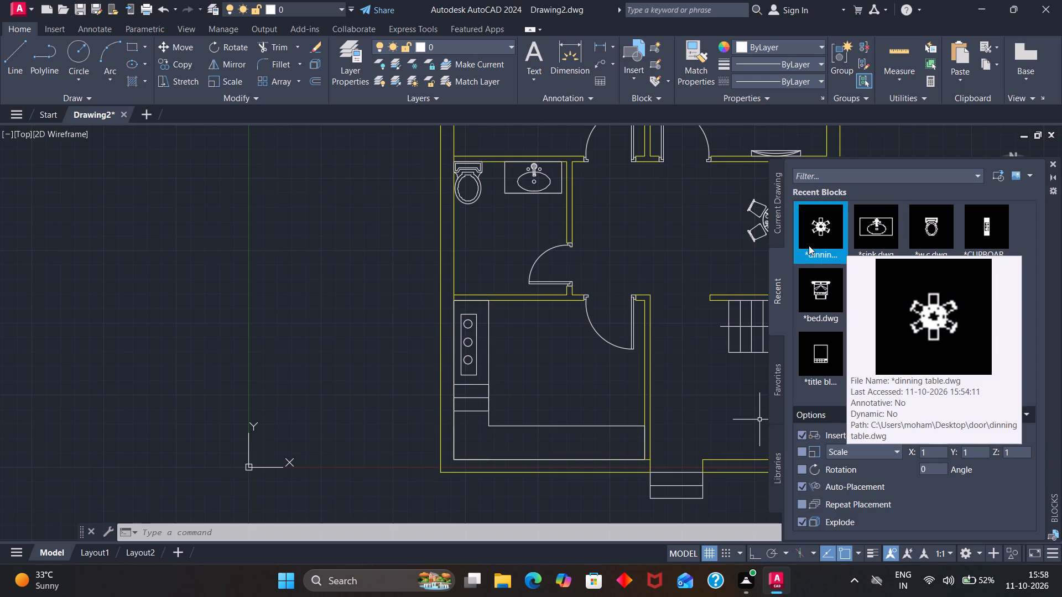
scroll(831, 268, up, 2)
scroll(831, 270, down, 3)
click(873, 227)
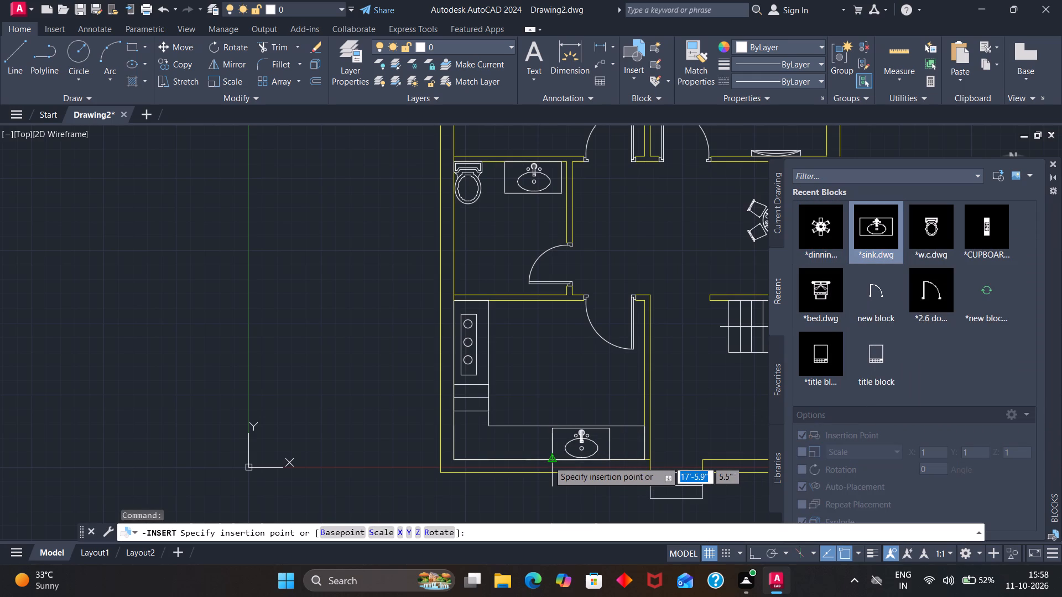
click(536, 401)
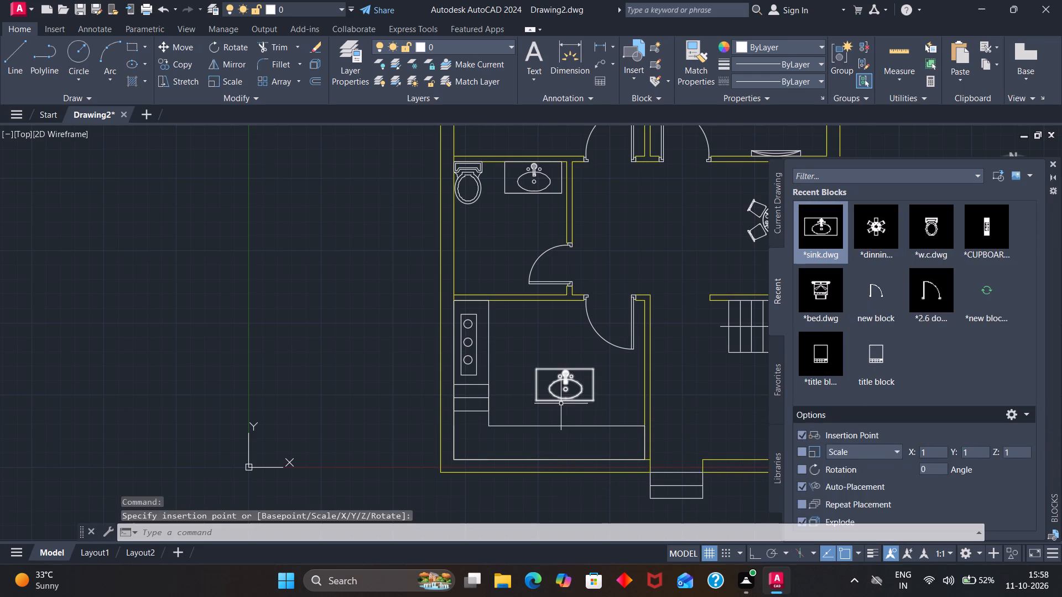
Mirror the kitchen sink about a horizontal line near its upper edge, keeping the source, and erase the original sink.
click(561, 401)
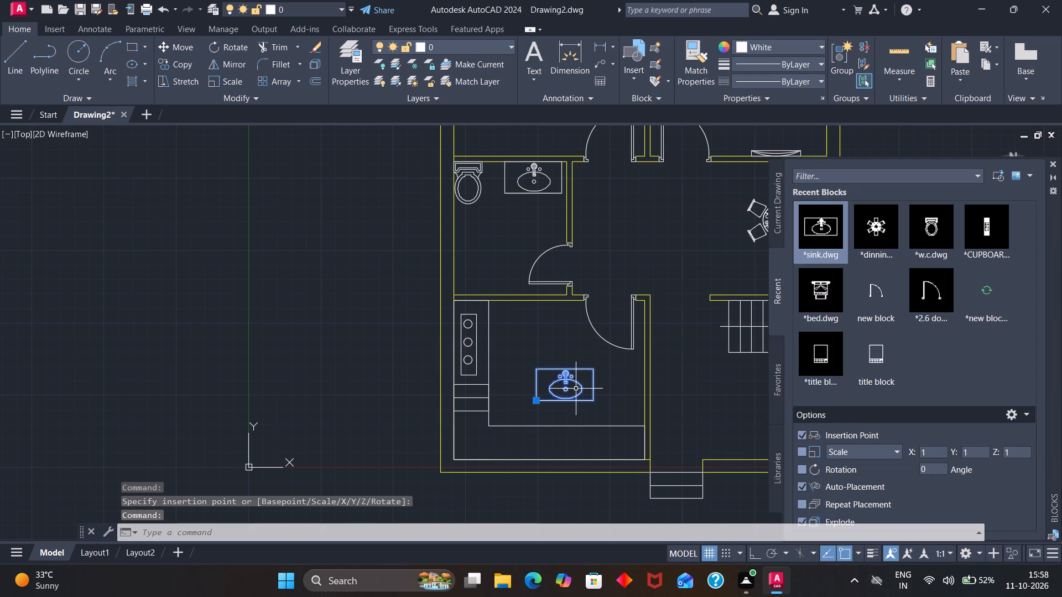
text(mi)
key(Return)
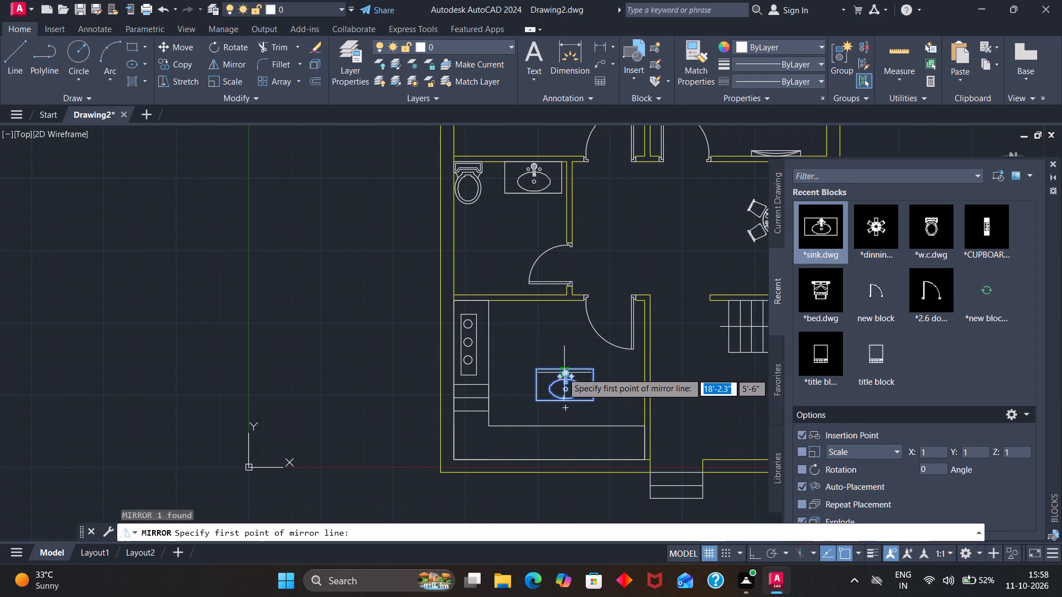
click(564, 369)
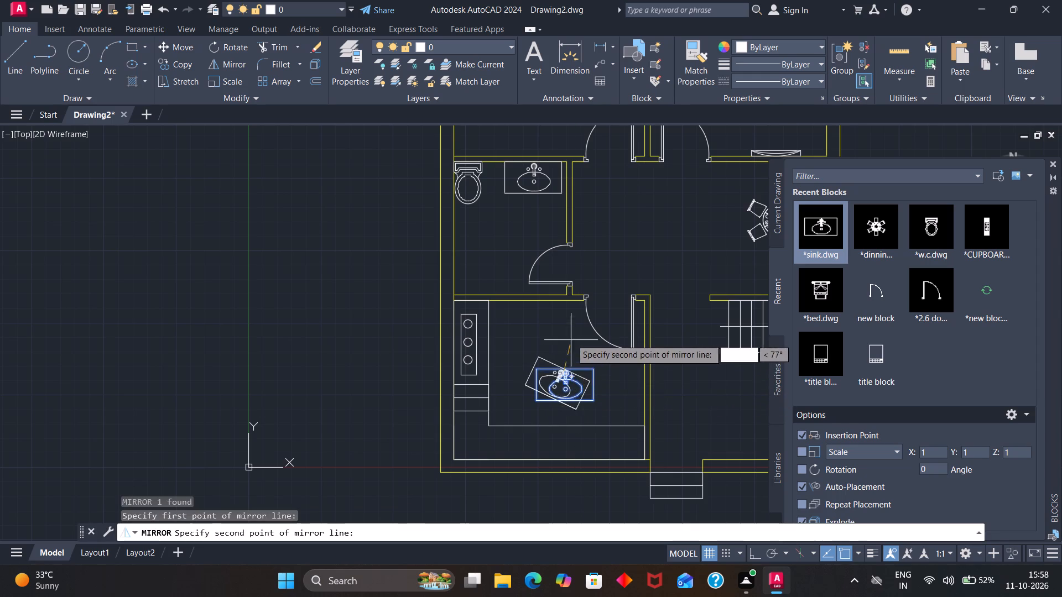
click(592, 371)
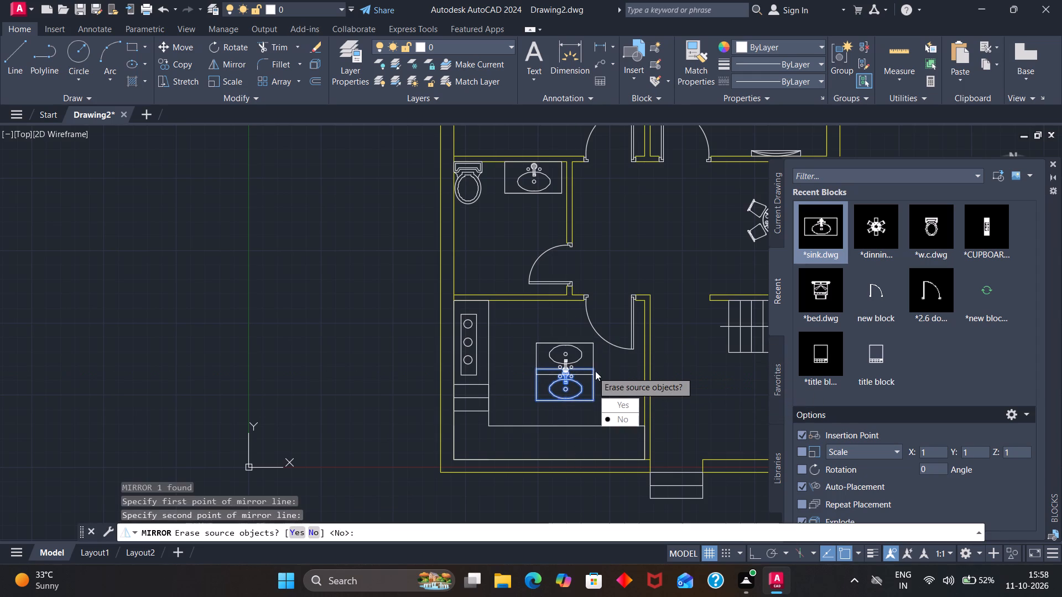
drag(613, 418, 592, 371)
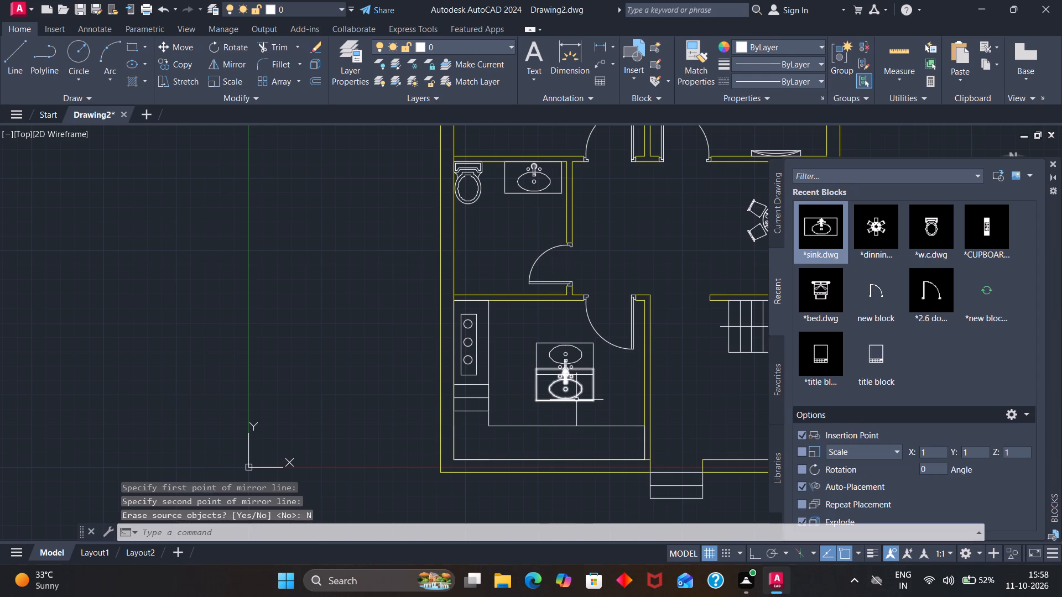
click(576, 401)
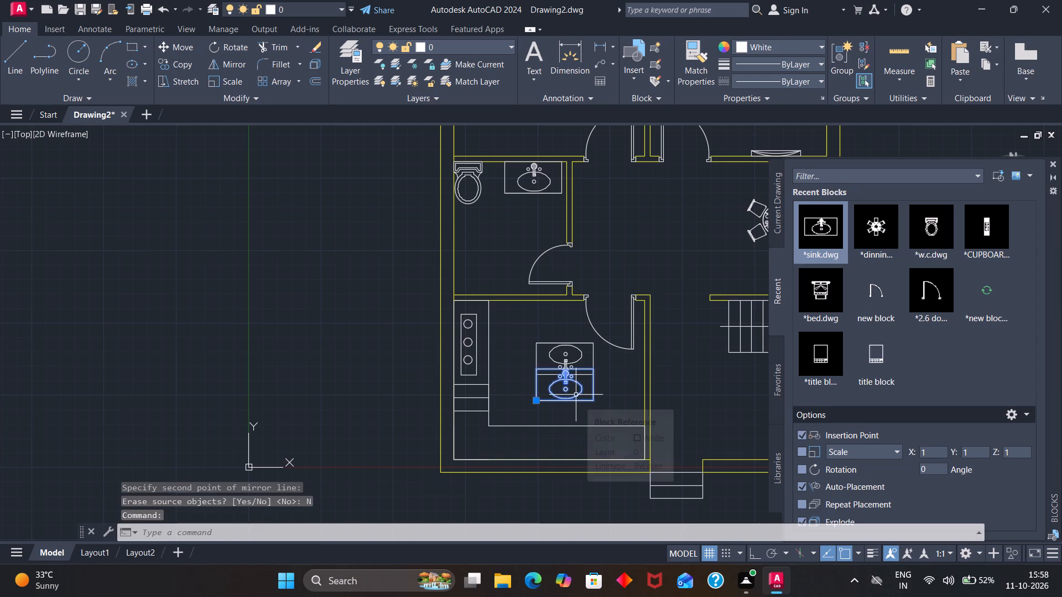
key(Delete)
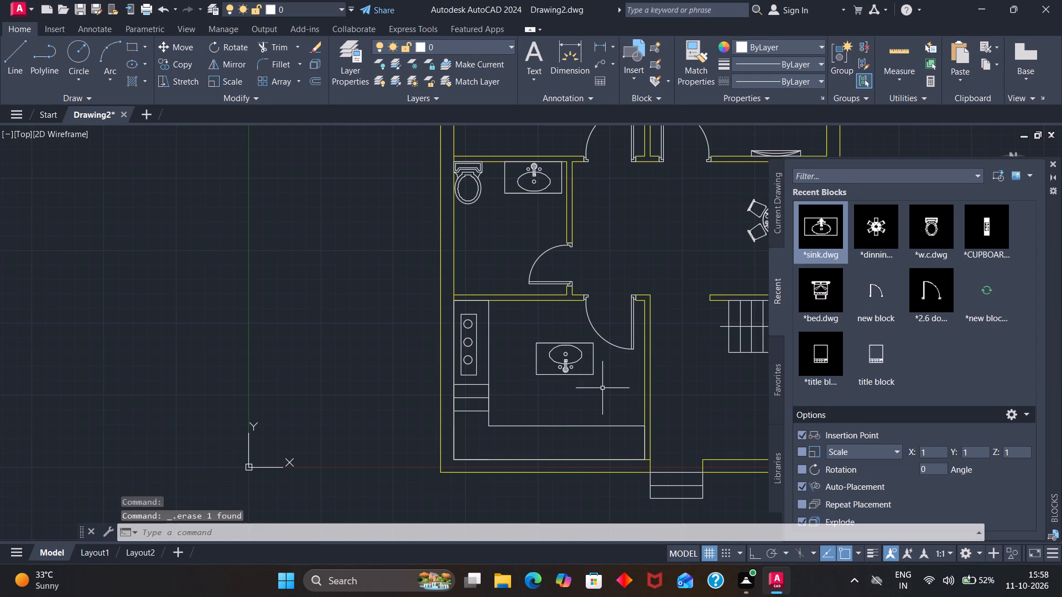
Move the mirrored sink about 5' straight down onto the counter's horizontal leg.
click(589, 374)
key(m)
key(Return)
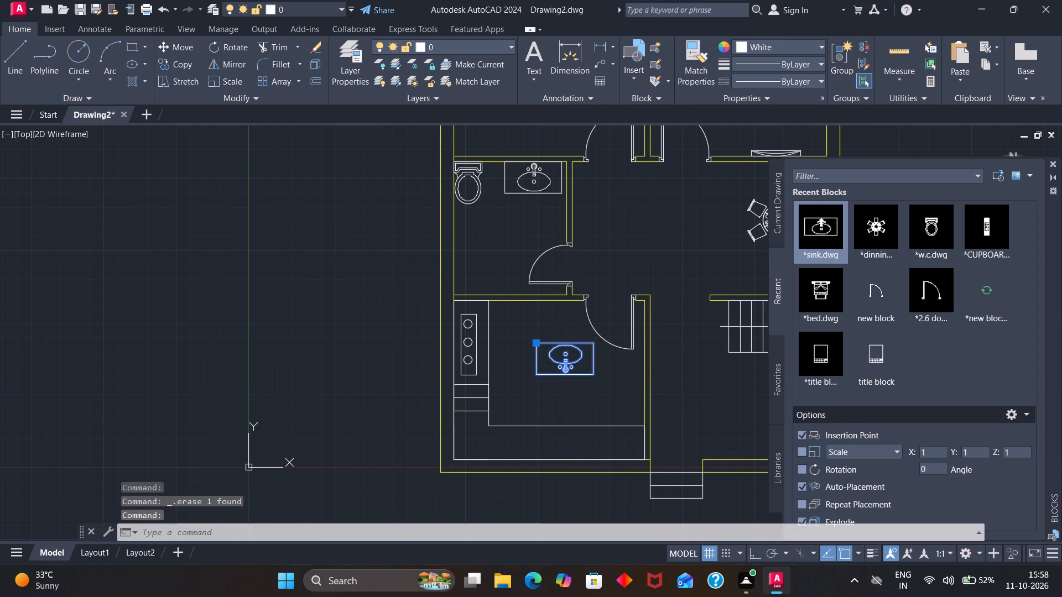
click(592, 373)
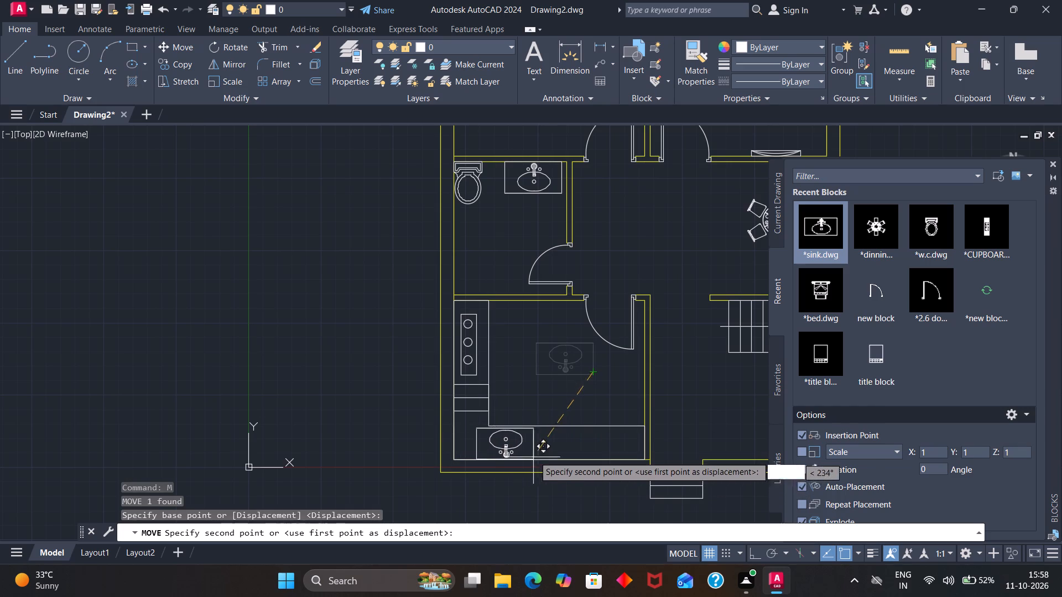
click(591, 454)
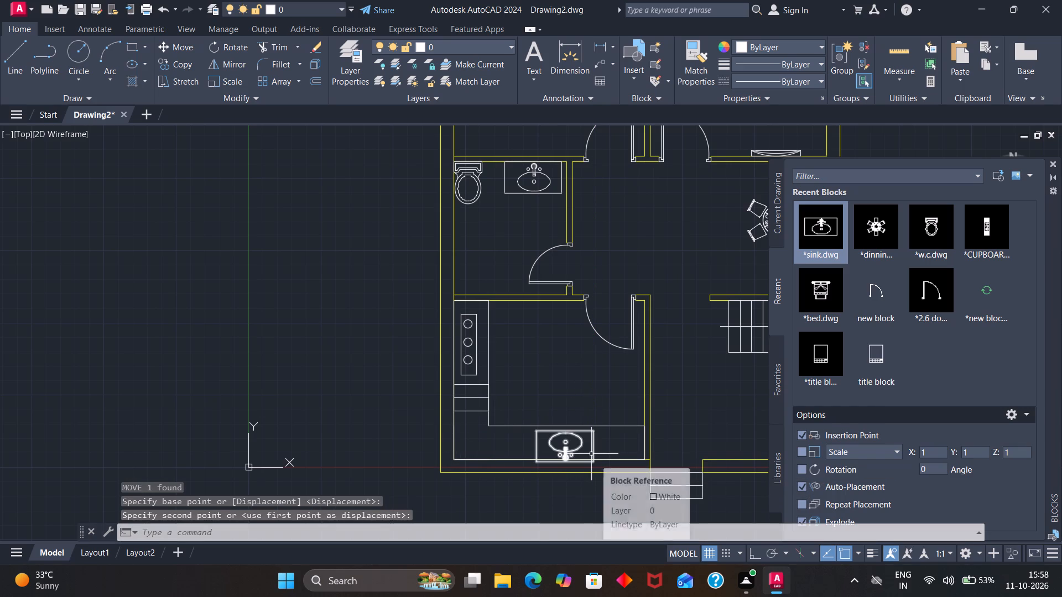
Nudge the sink upward so its bottom edge lines up with the counter's back line along the lower wall.
key(Return)
click(590, 461)
key(Return)
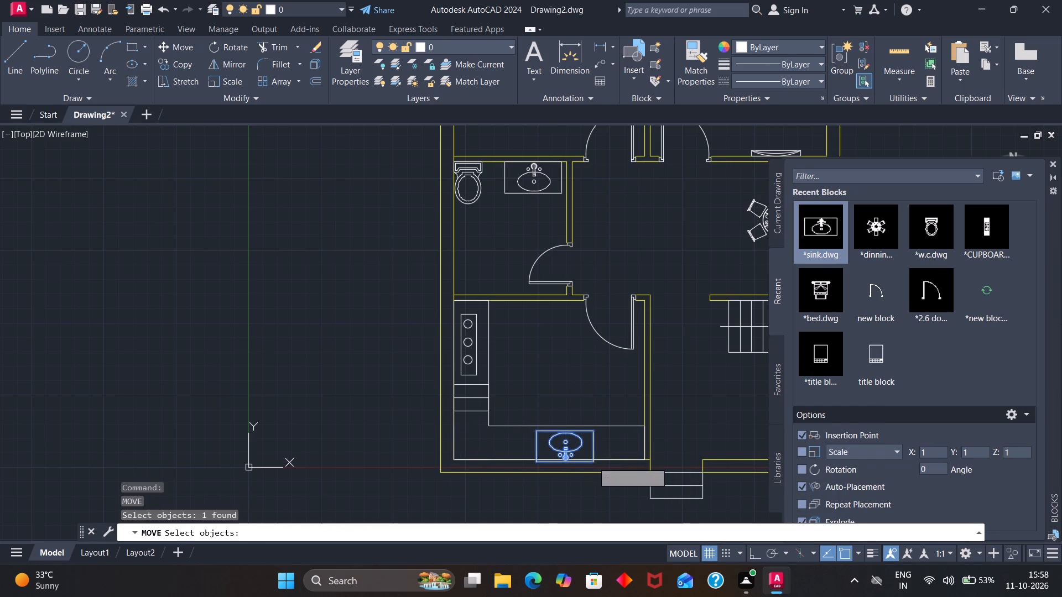
click(592, 462)
click(592, 455)
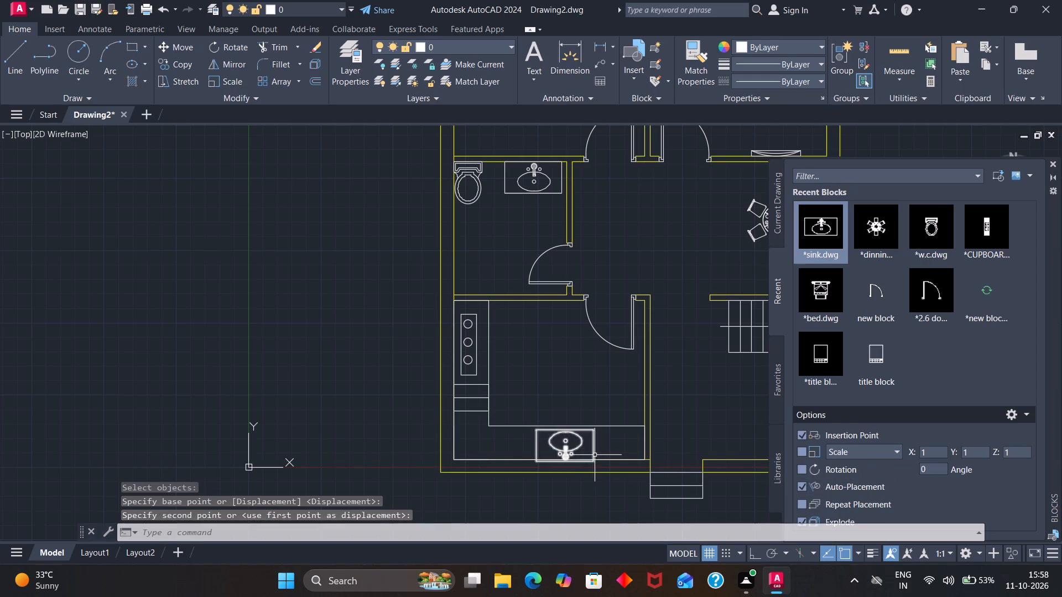
scroll(614, 457, down, 2)
scroll(599, 478, up, 5)
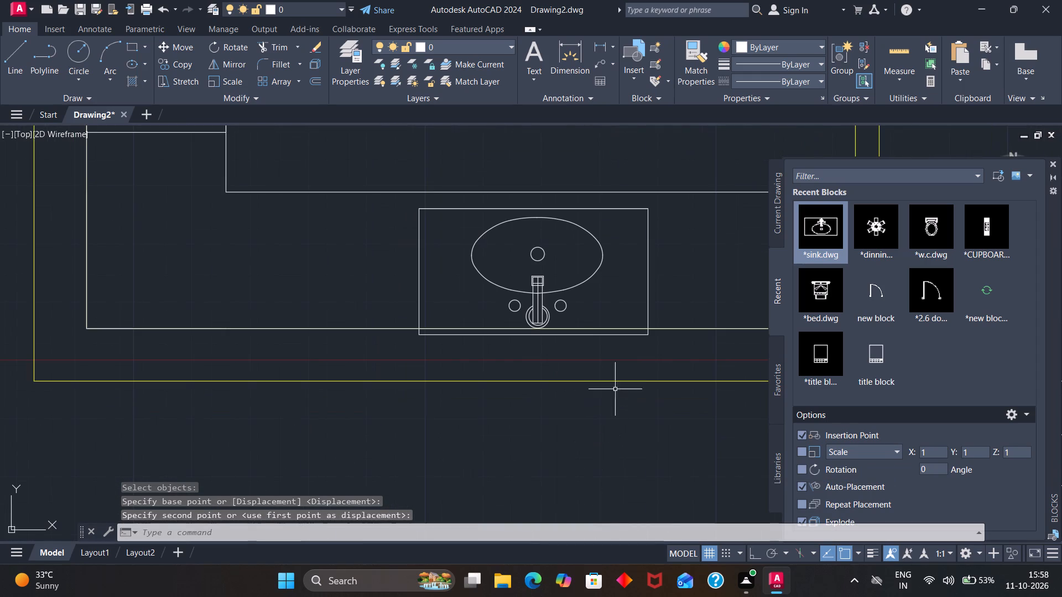
key(Return)
click(642, 336)
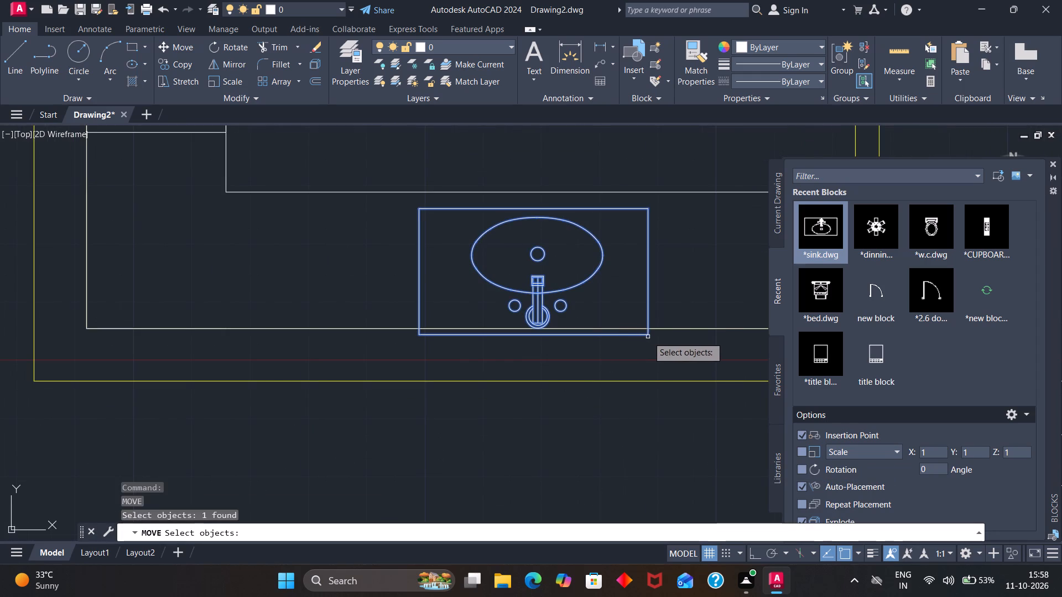
key(Return)
click(648, 336)
click(648, 328)
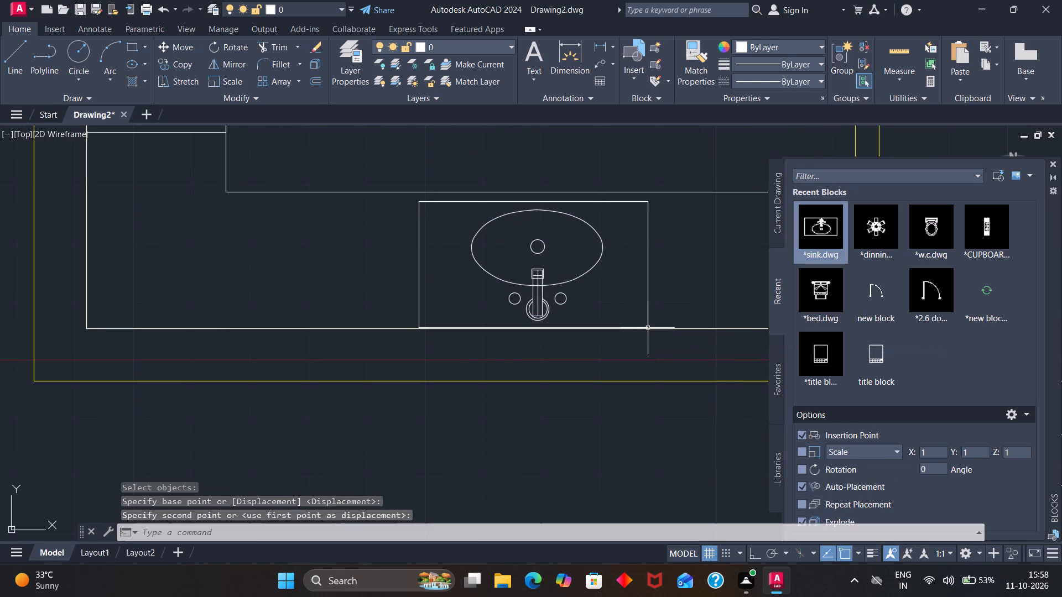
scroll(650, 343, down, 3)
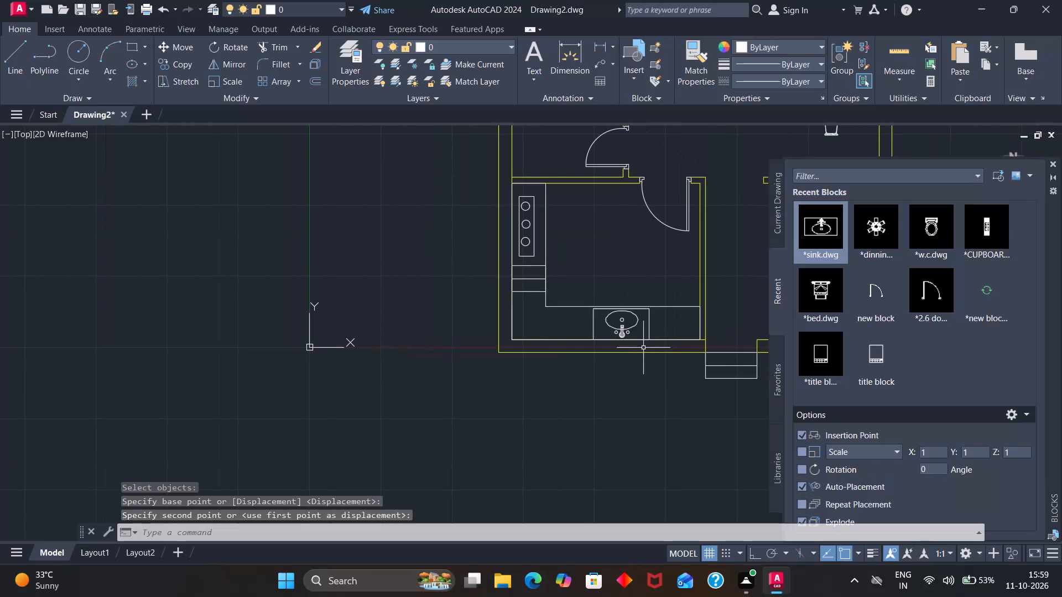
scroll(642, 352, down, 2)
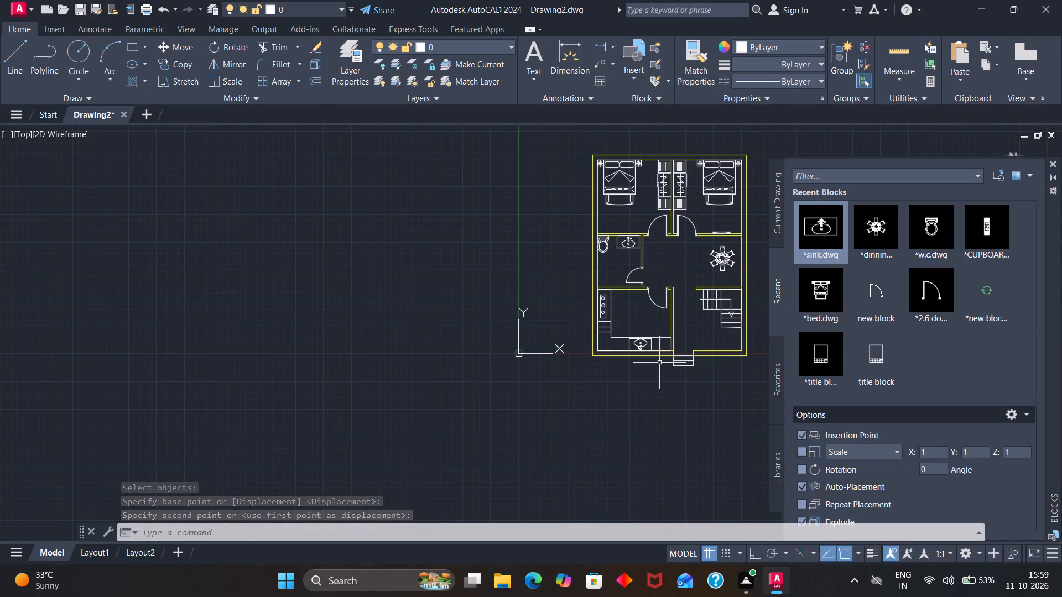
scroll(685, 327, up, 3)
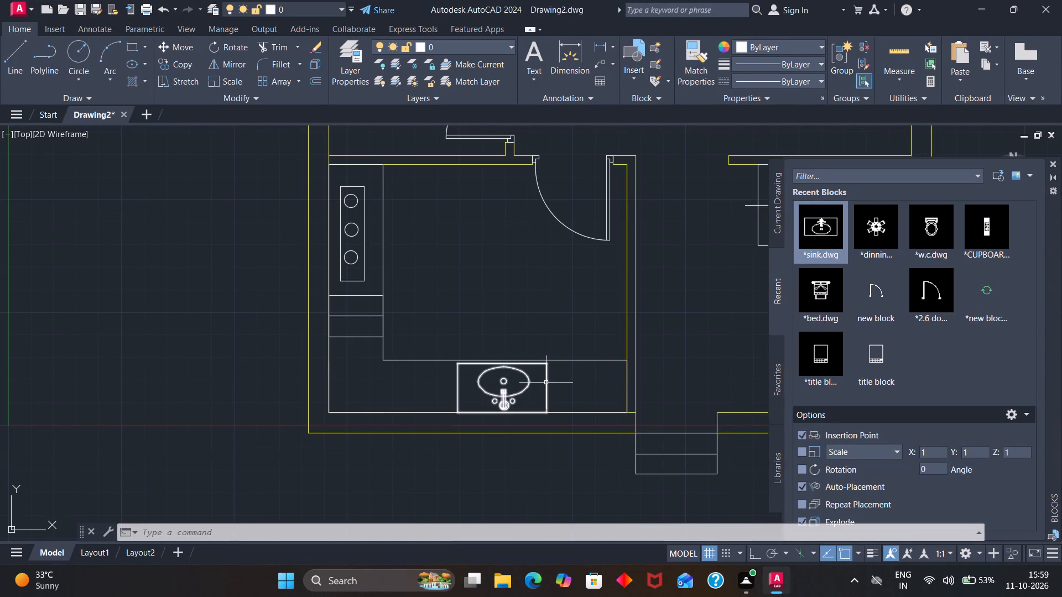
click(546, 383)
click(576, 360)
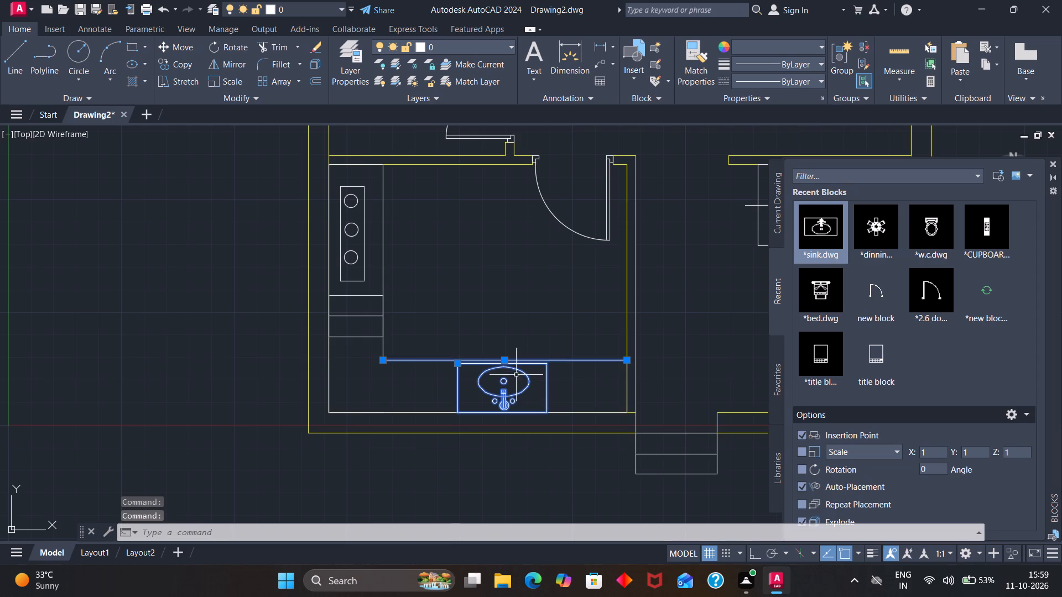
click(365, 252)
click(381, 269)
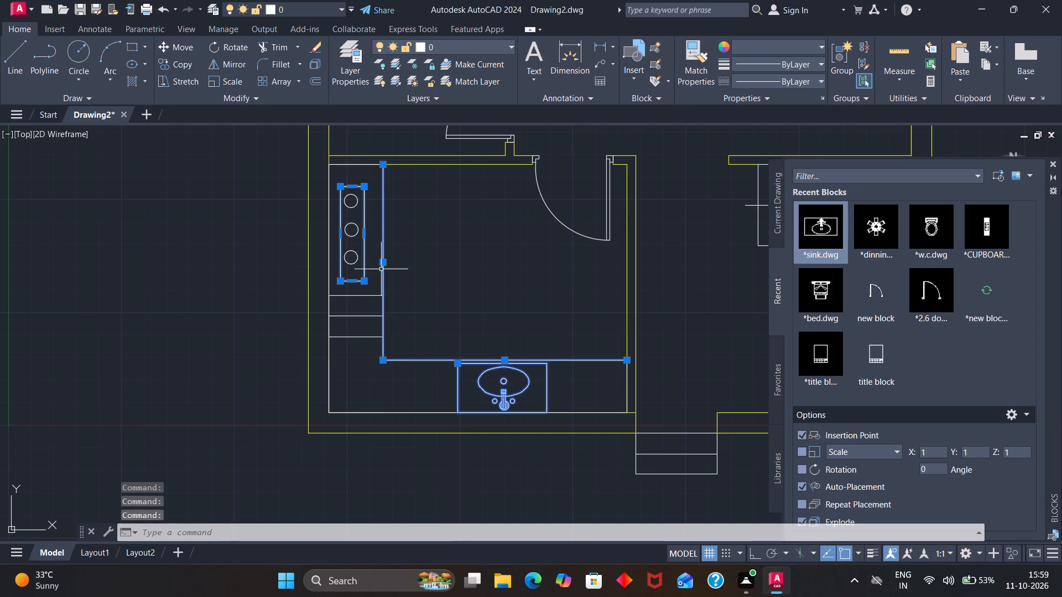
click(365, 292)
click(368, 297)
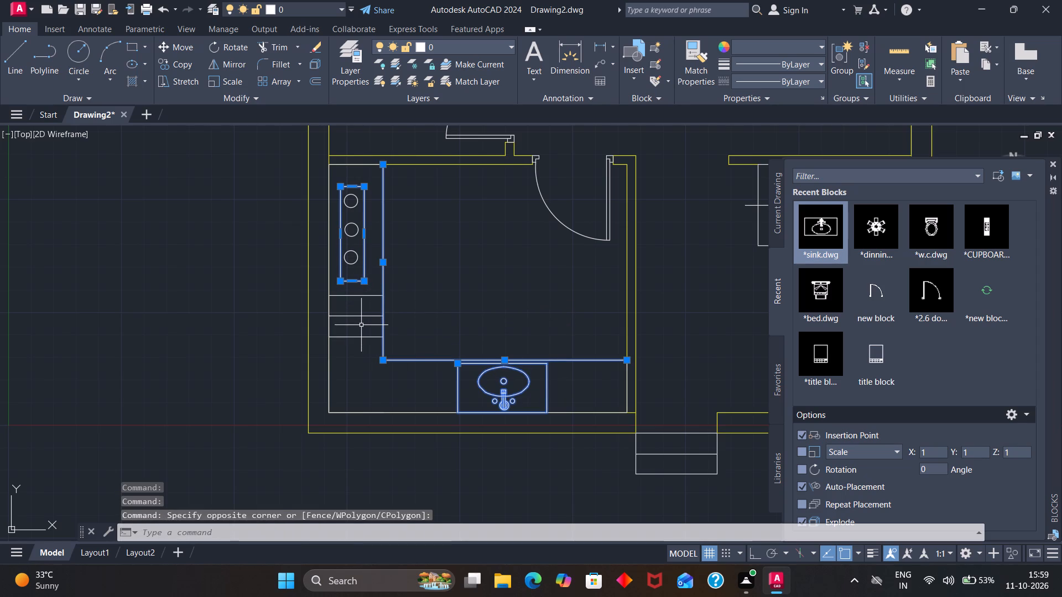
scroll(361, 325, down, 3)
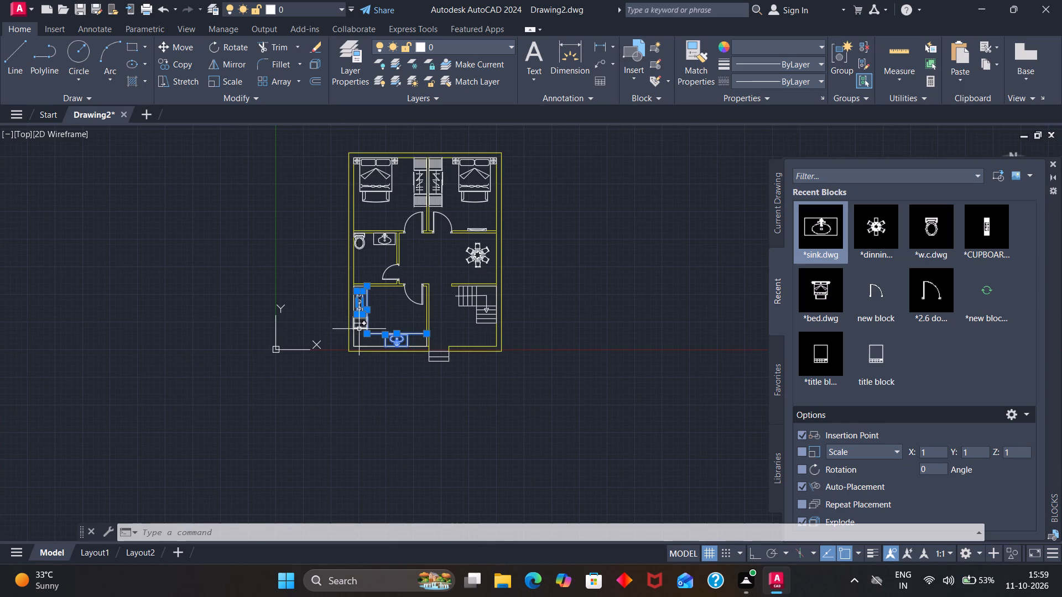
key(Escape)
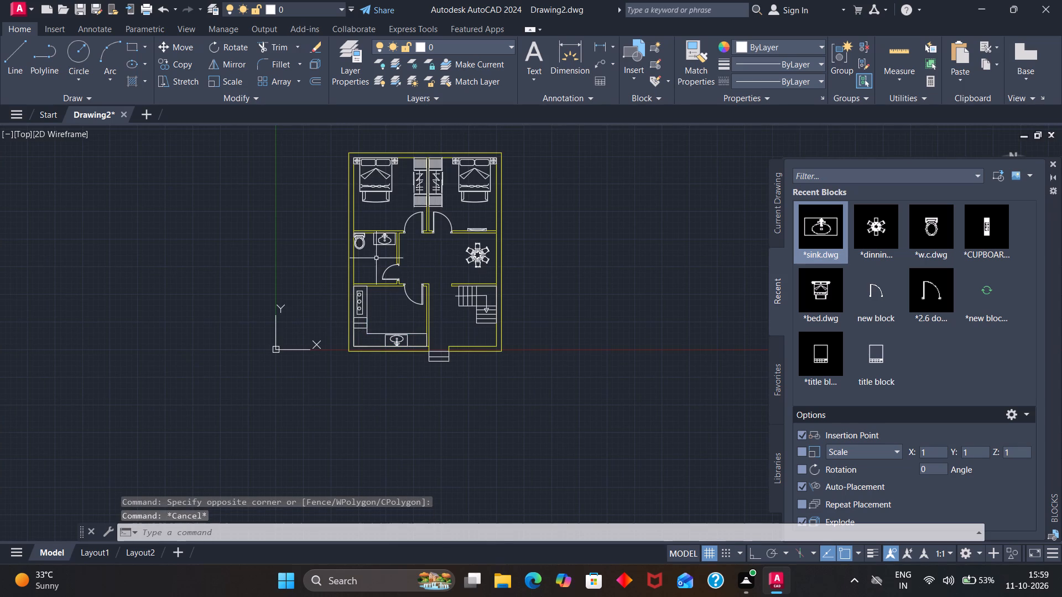
Draw a thin vertical rectangle about 2'-2" tall against the outer wall, starting at the bathroom's lower-left inner corner.
scroll(368, 265, up, 4)
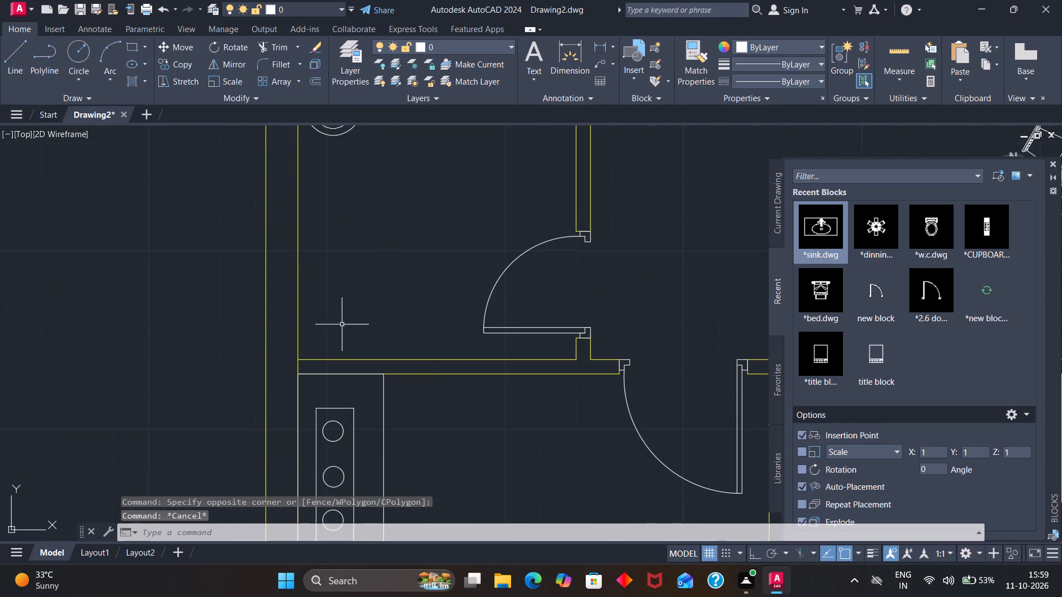
click(133, 42)
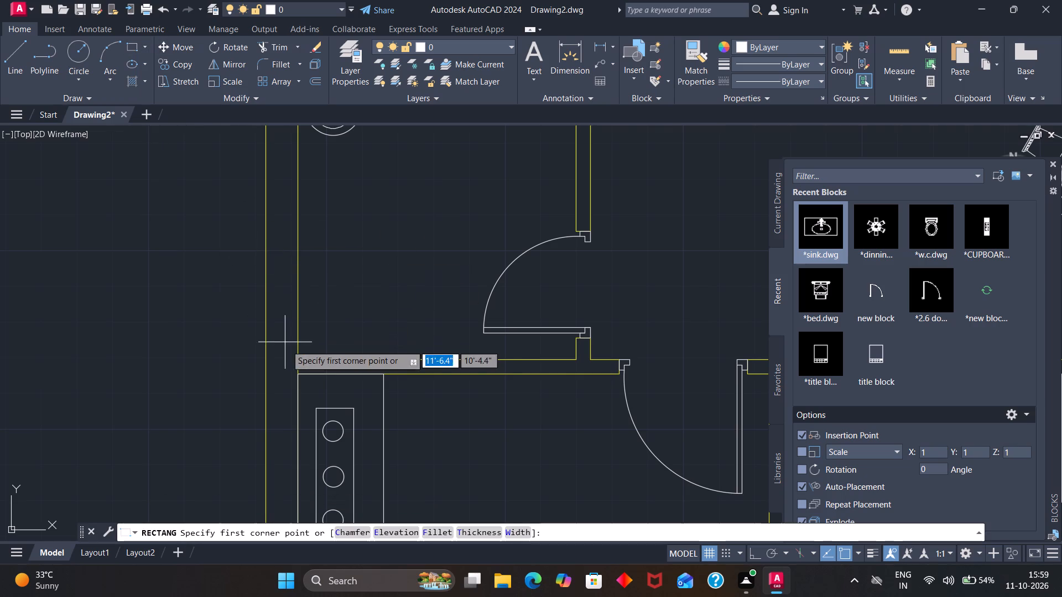
click(298, 357)
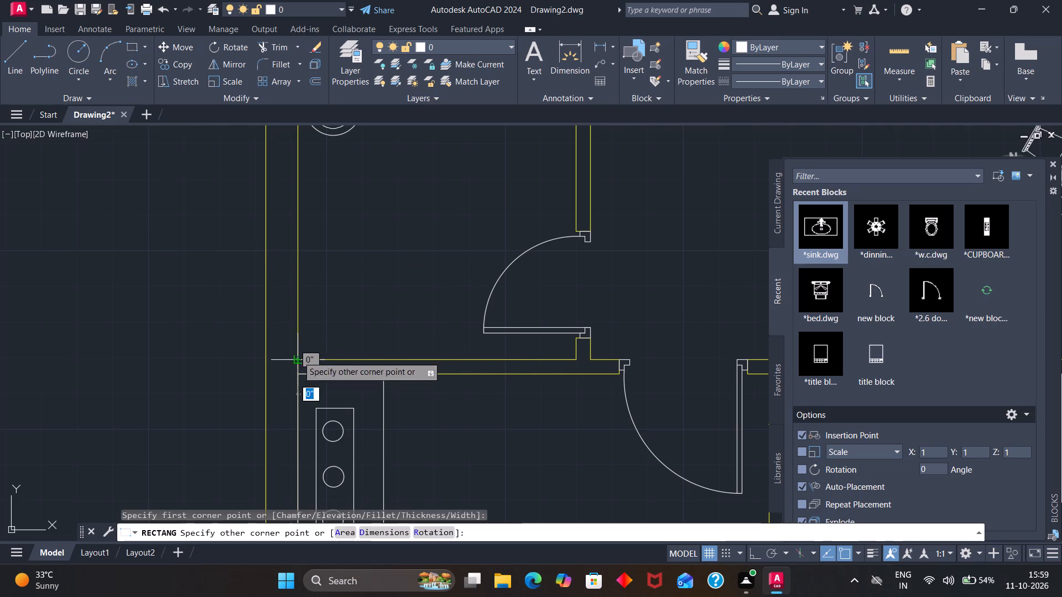
click(305, 265)
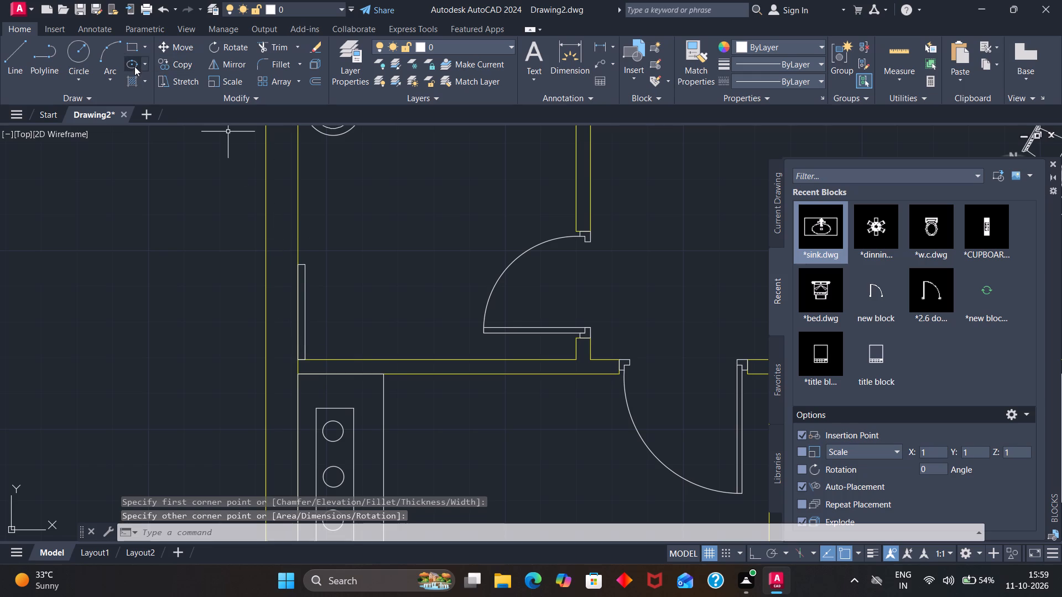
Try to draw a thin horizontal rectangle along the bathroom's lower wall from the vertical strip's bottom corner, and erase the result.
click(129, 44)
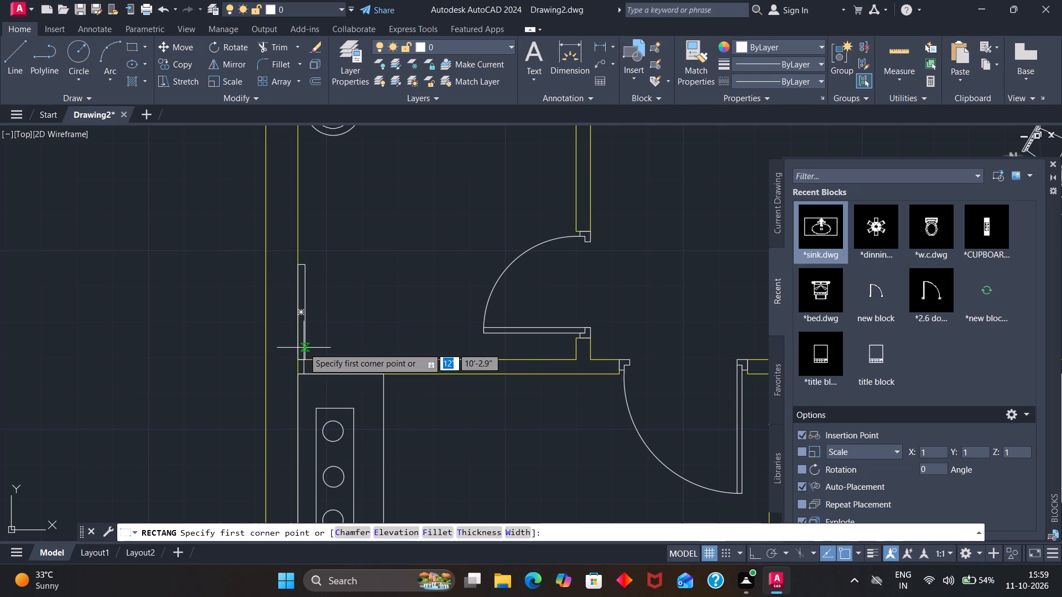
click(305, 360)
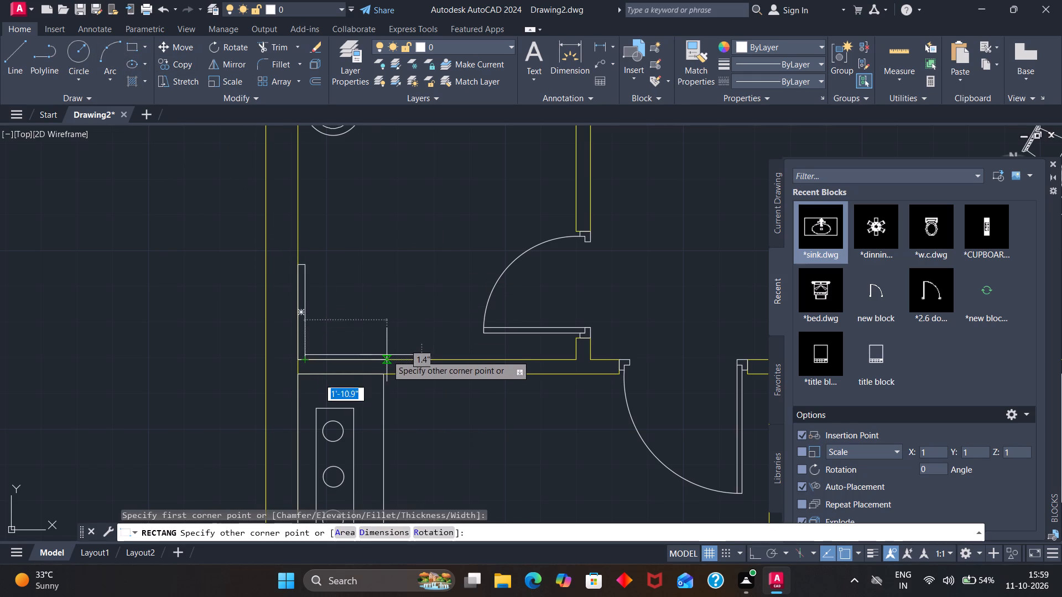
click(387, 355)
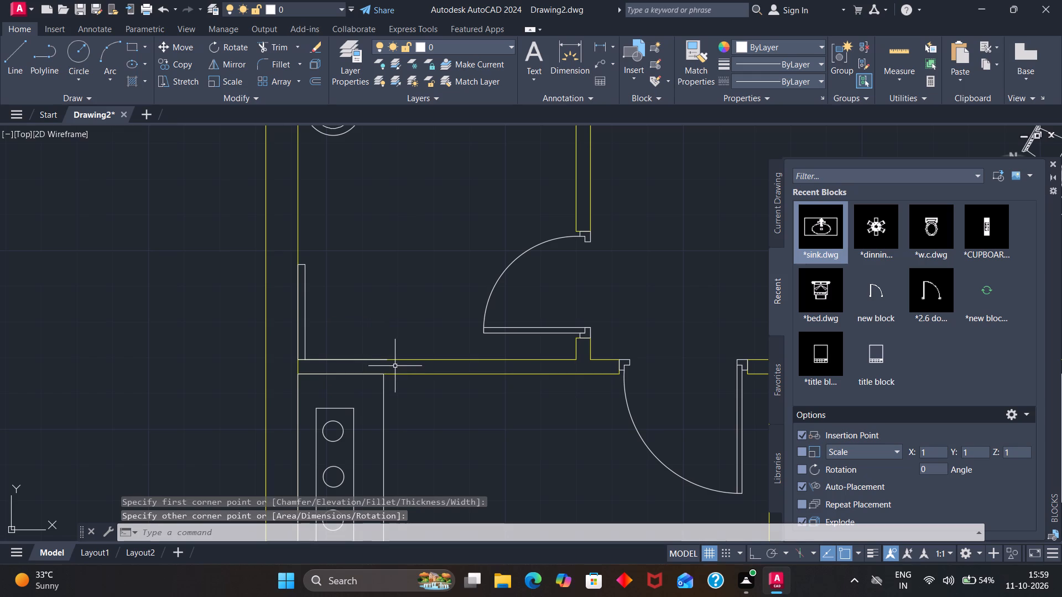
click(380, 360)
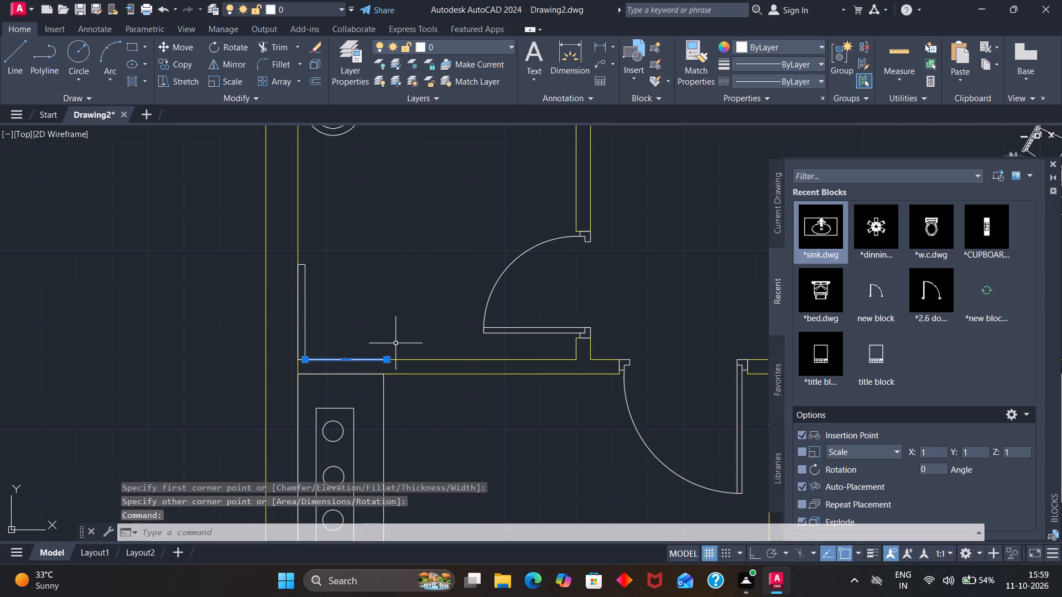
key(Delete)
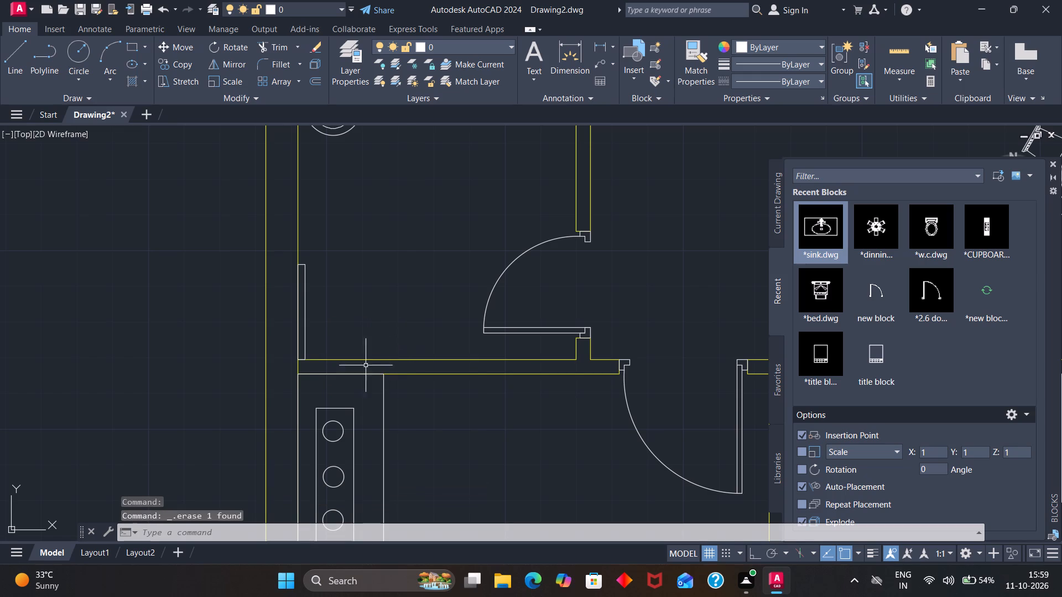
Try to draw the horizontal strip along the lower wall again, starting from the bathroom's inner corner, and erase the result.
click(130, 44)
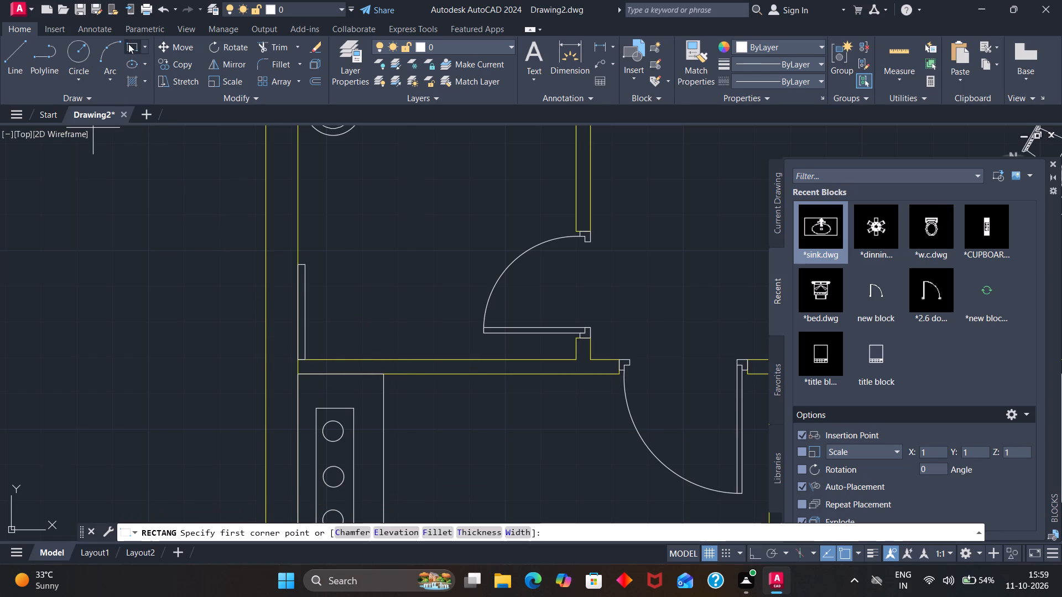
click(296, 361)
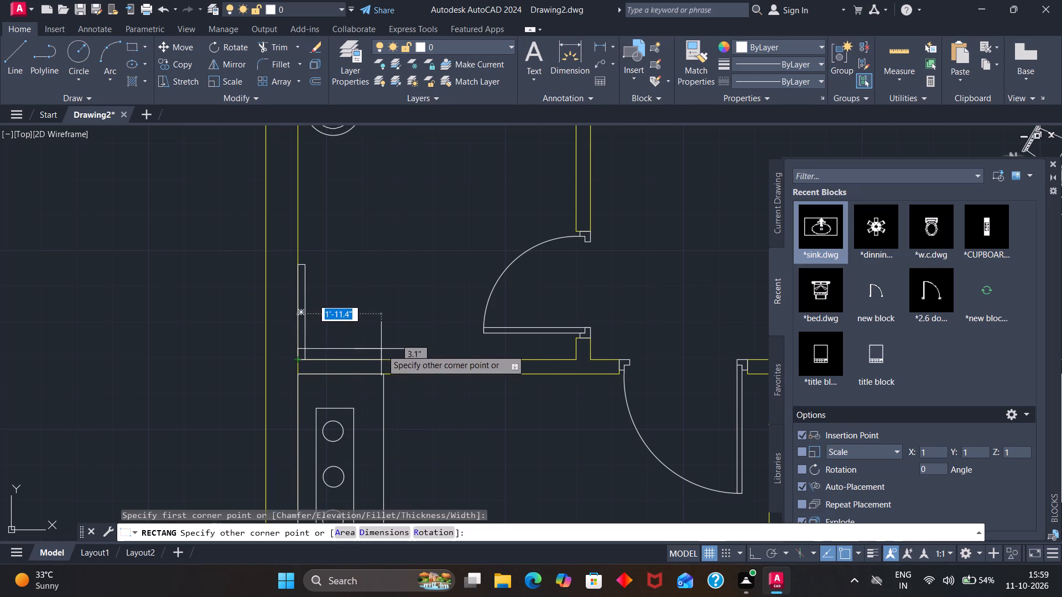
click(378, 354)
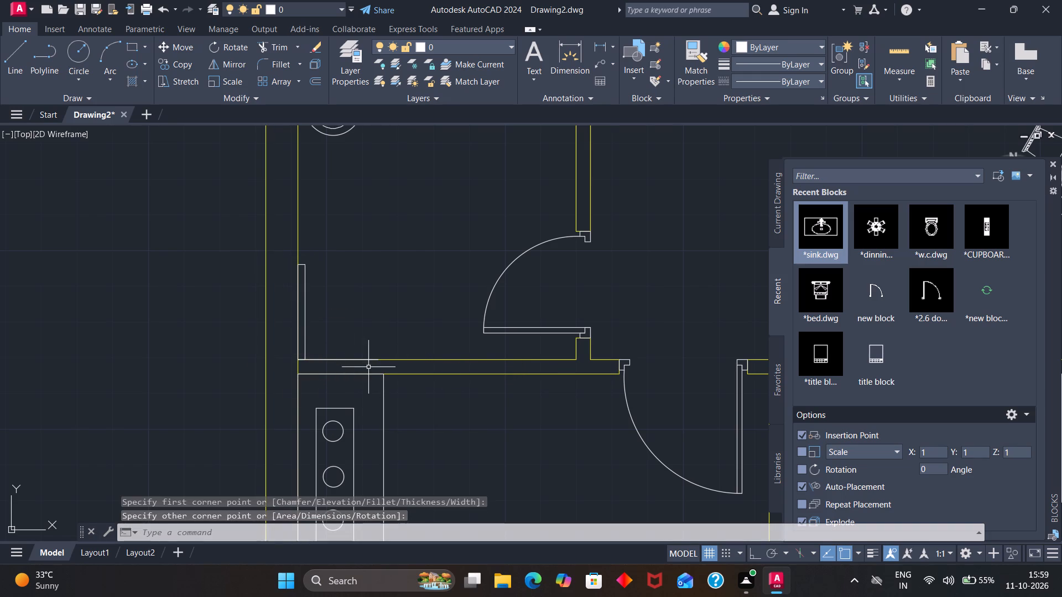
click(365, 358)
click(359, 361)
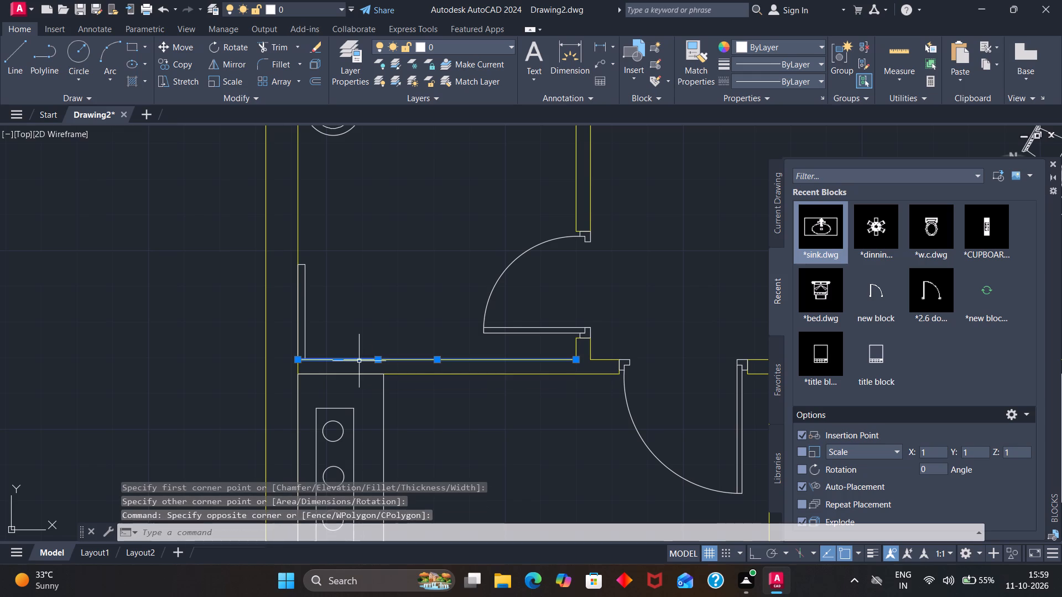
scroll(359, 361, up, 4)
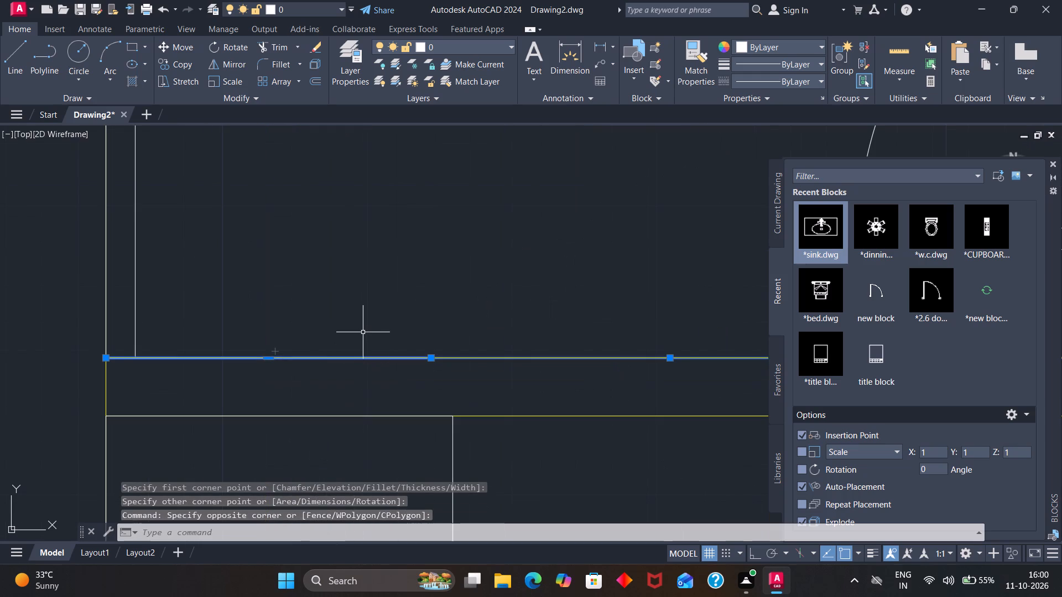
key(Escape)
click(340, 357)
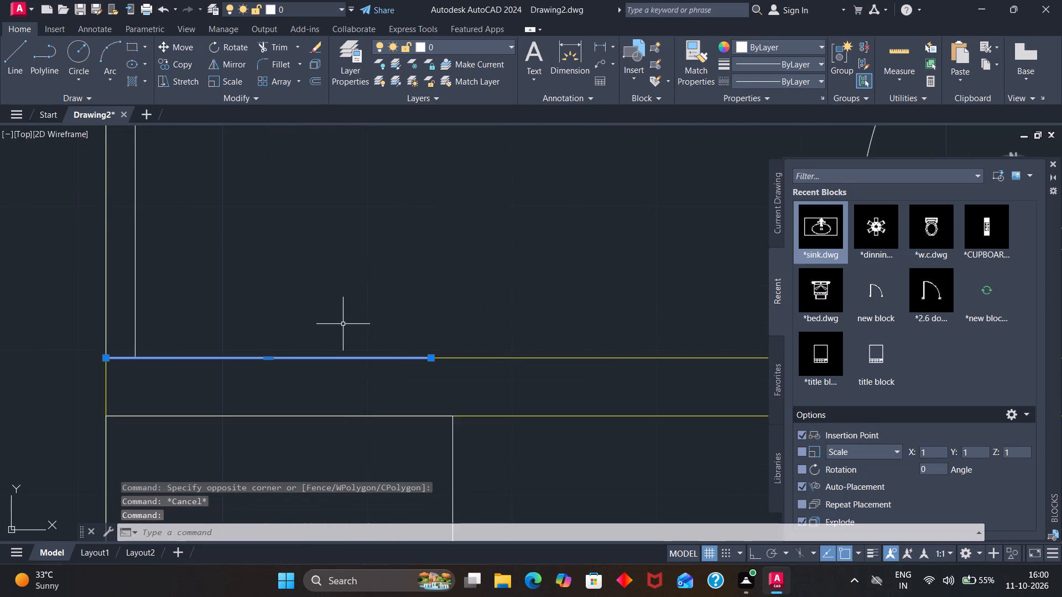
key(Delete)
Draw a thin horizontal rectangle about 1' long along the bathroom's lower wall, starting at the inner corner and overlapping the vertical strip.
click(132, 46)
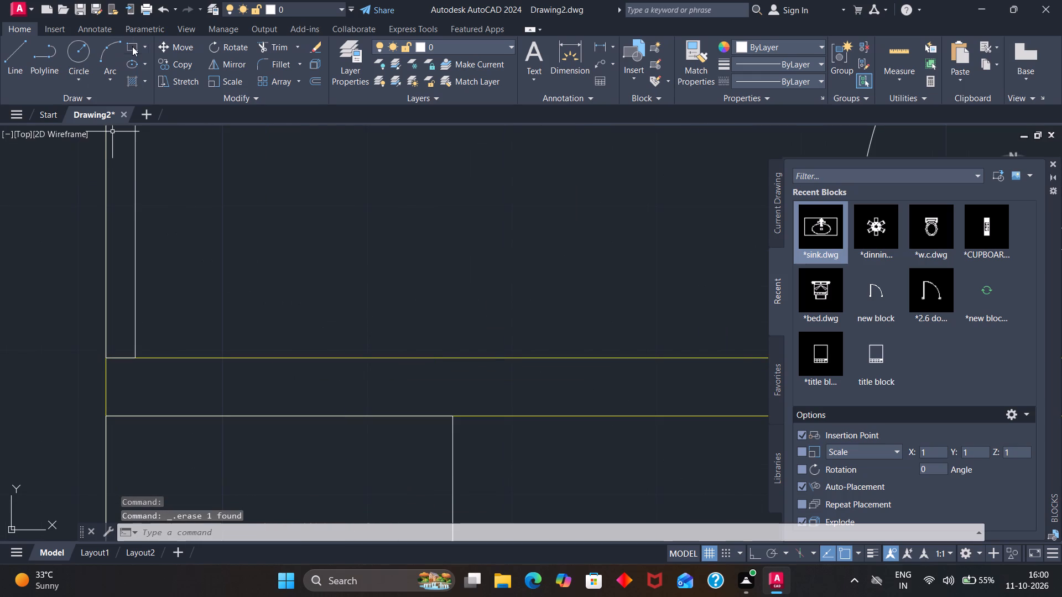
click(105, 355)
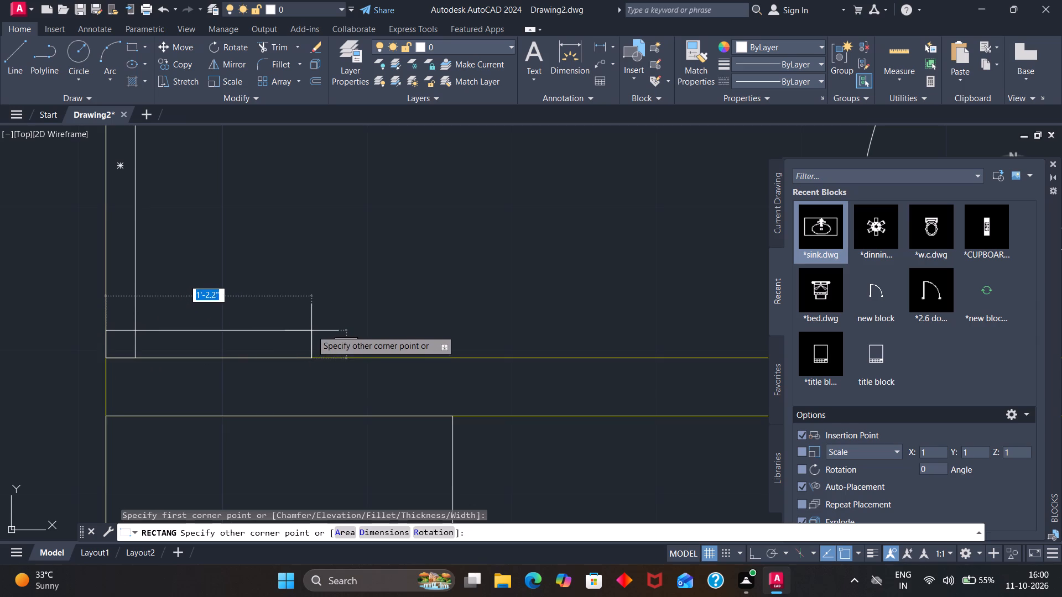
click(290, 334)
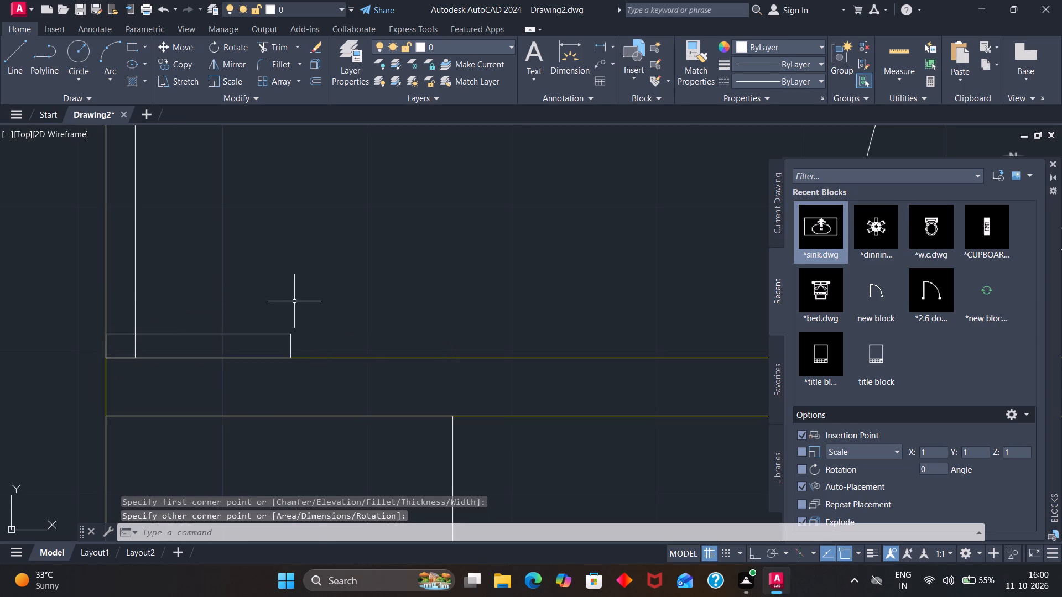
Trim the overlapping edges where the two thin rectangles cross so they form one L-shaped outline in the bathroom corner.
scroll(294, 300, down, 1)
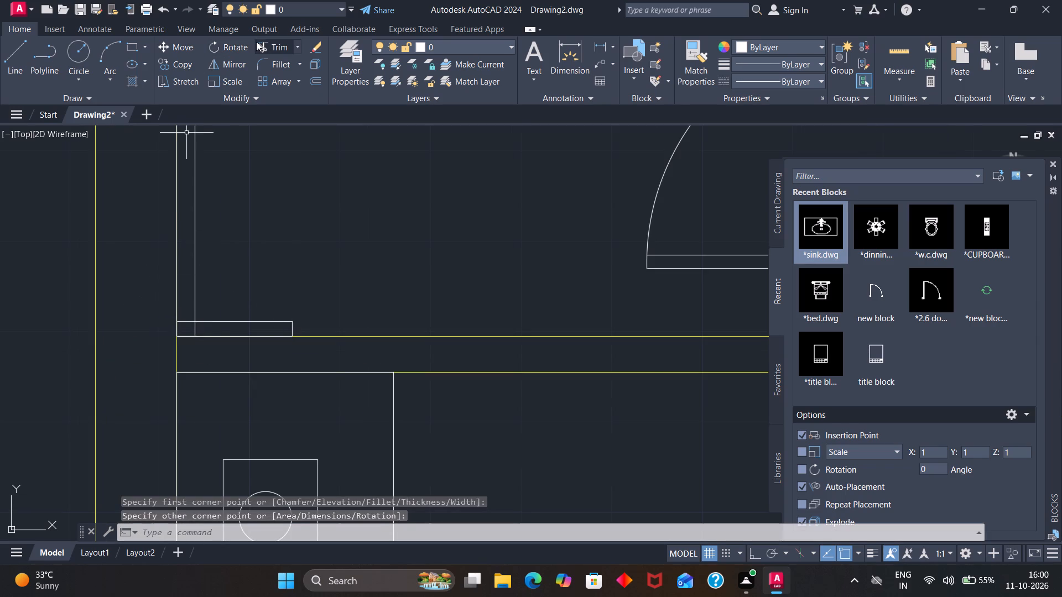
click(256, 41)
click(188, 323)
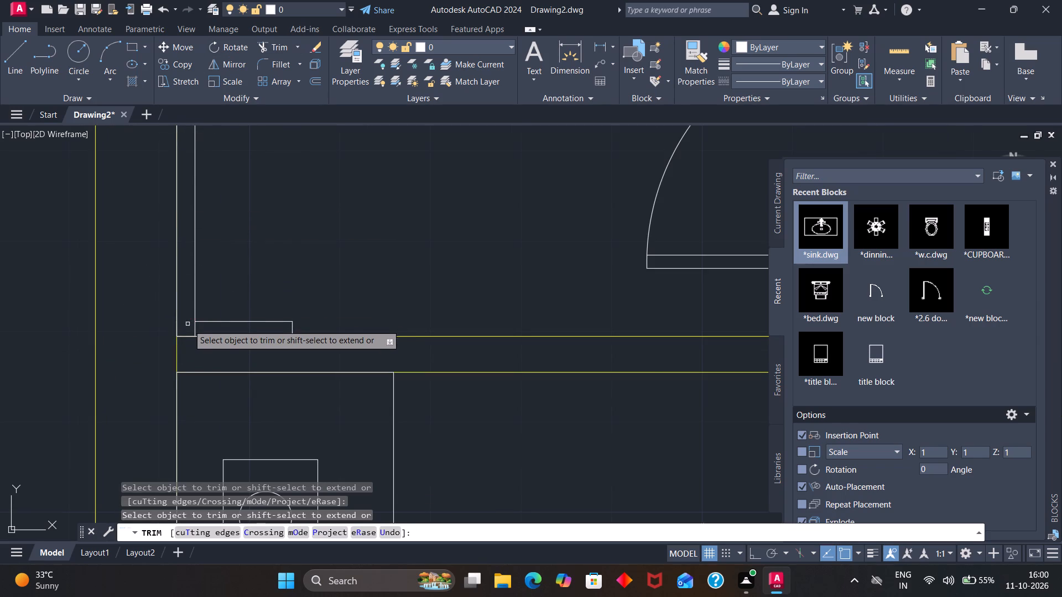
click(196, 328)
Draw a short horizontal line about 2.5" long from the vertical strip's inner edge, near its upper end, into the bathroom.
scroll(199, 319, down, 2)
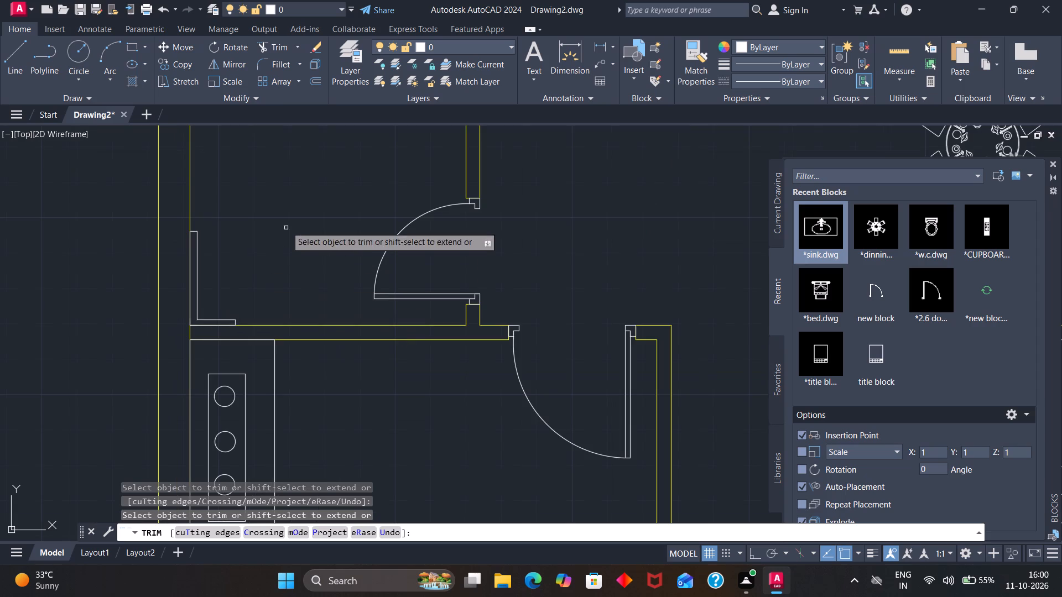
click(15, 45)
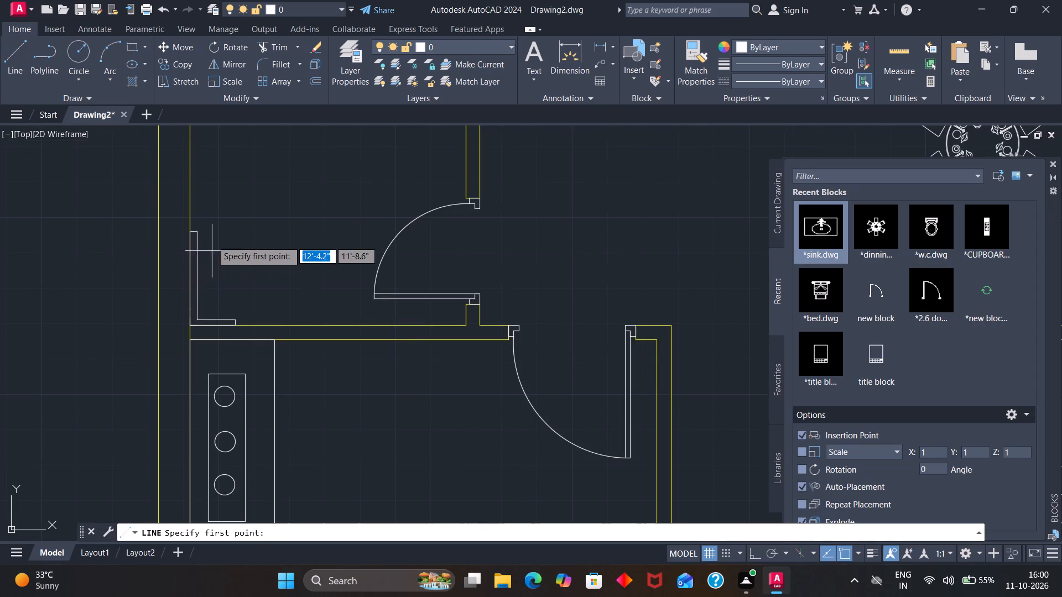
scroll(199, 242, up, 2)
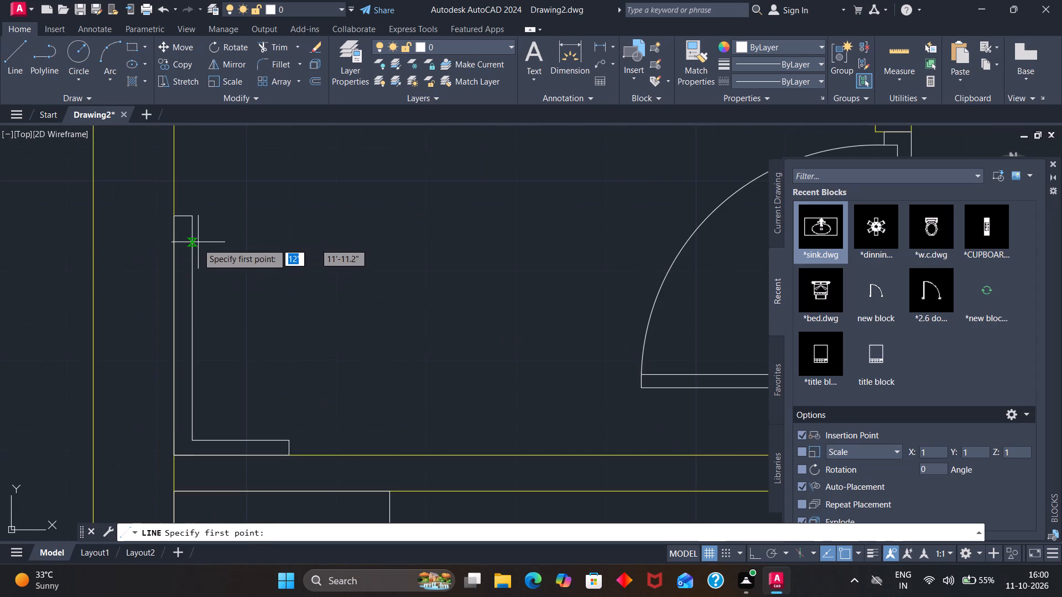
click(191, 246)
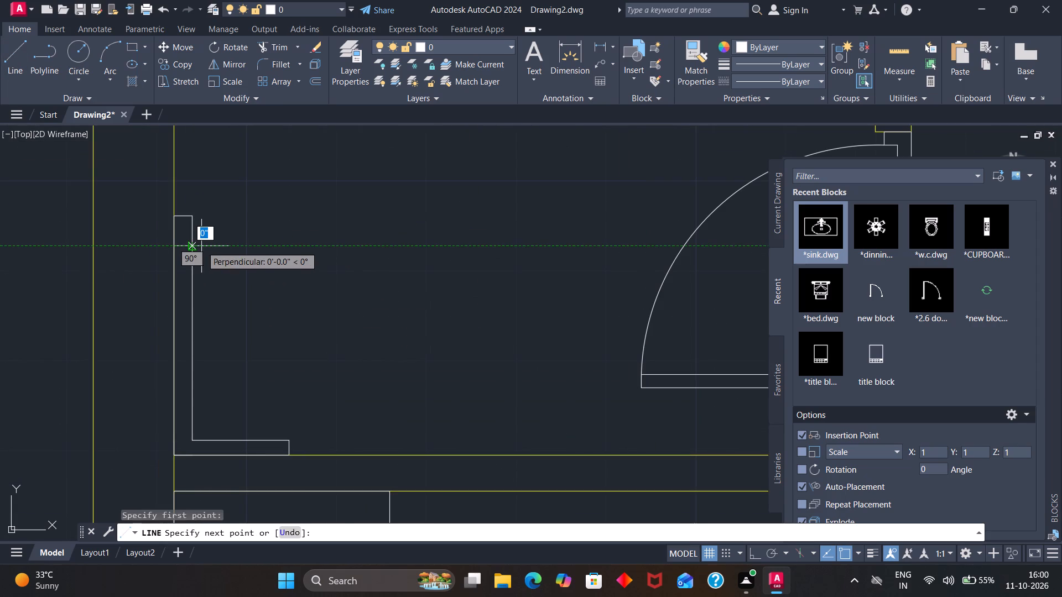
click(201, 246)
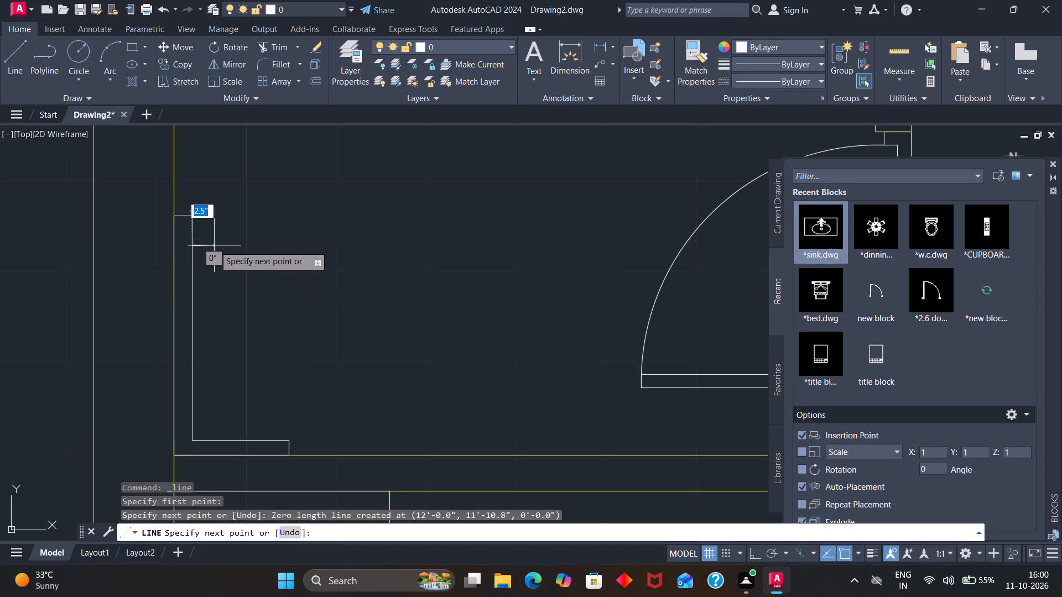
click(214, 245)
key(Escape)
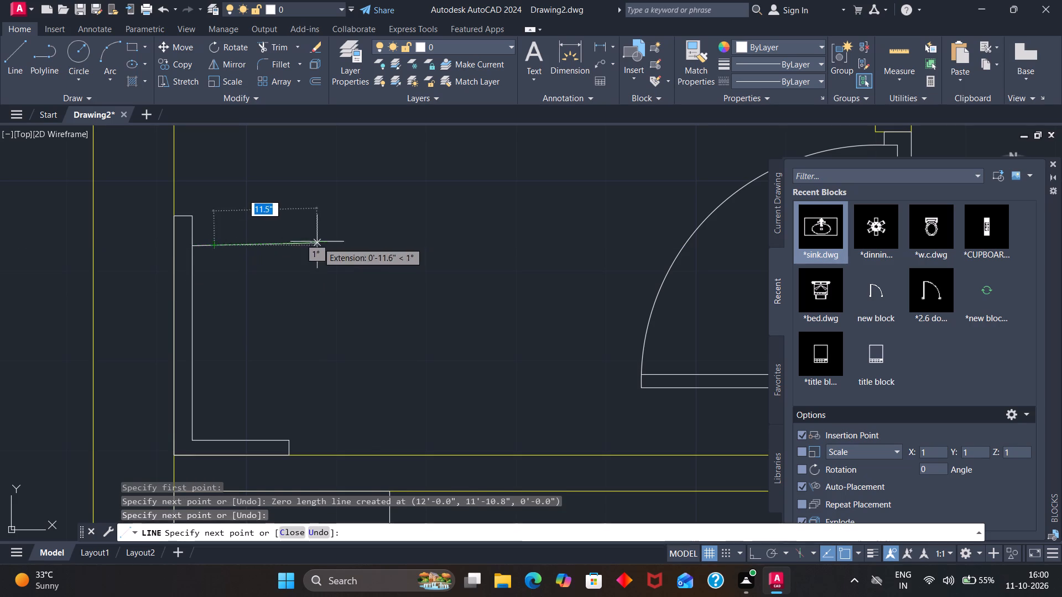
Copy the short horizontal line to four lower points along the vertical strip's inner edge, the lowest about 1'-4.6" below the original.
click(205, 247)
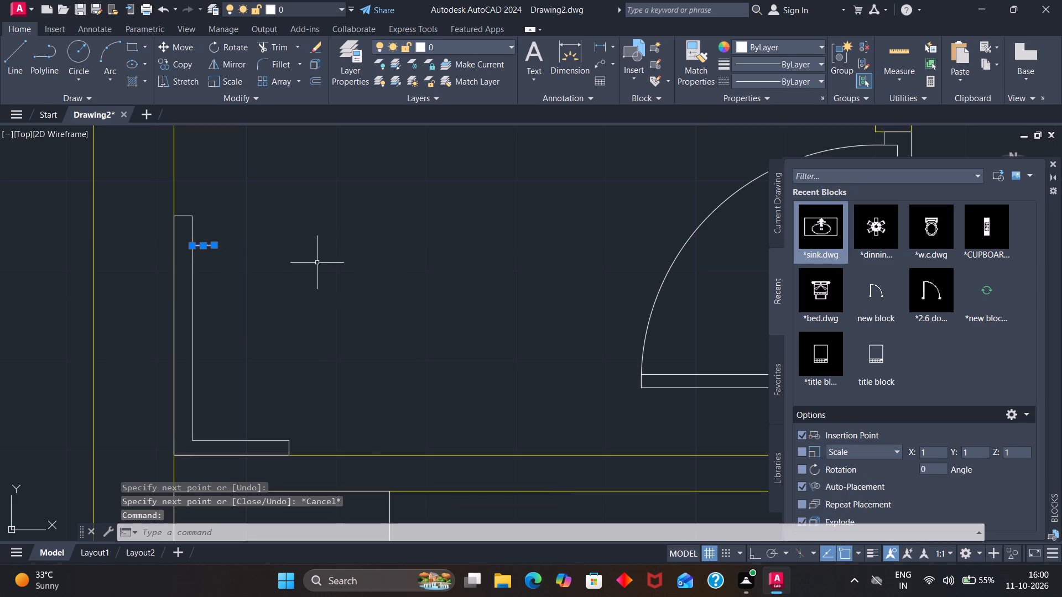
key(c)
key(o)
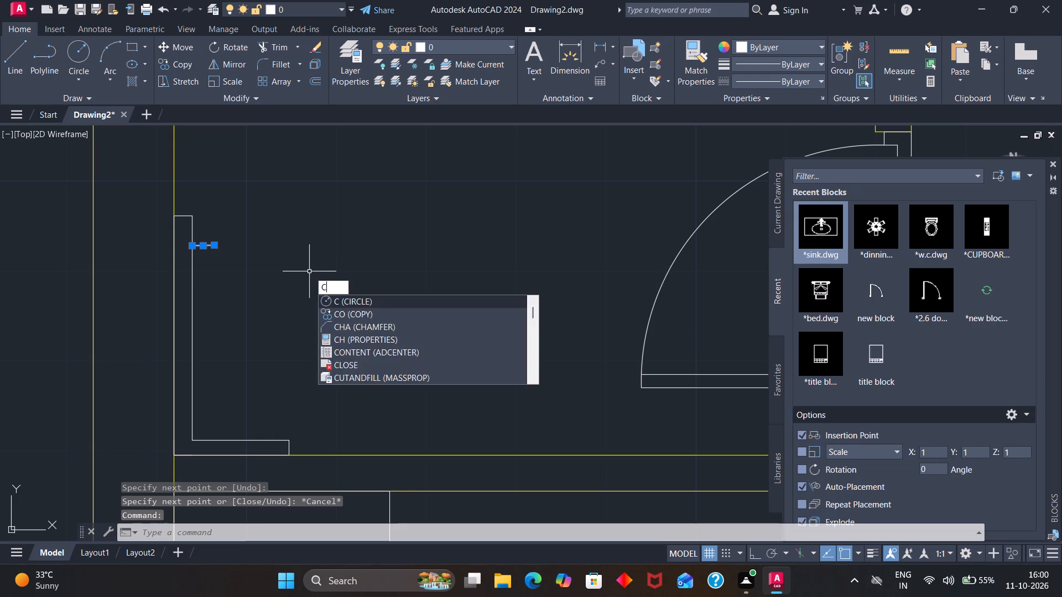
key(Return)
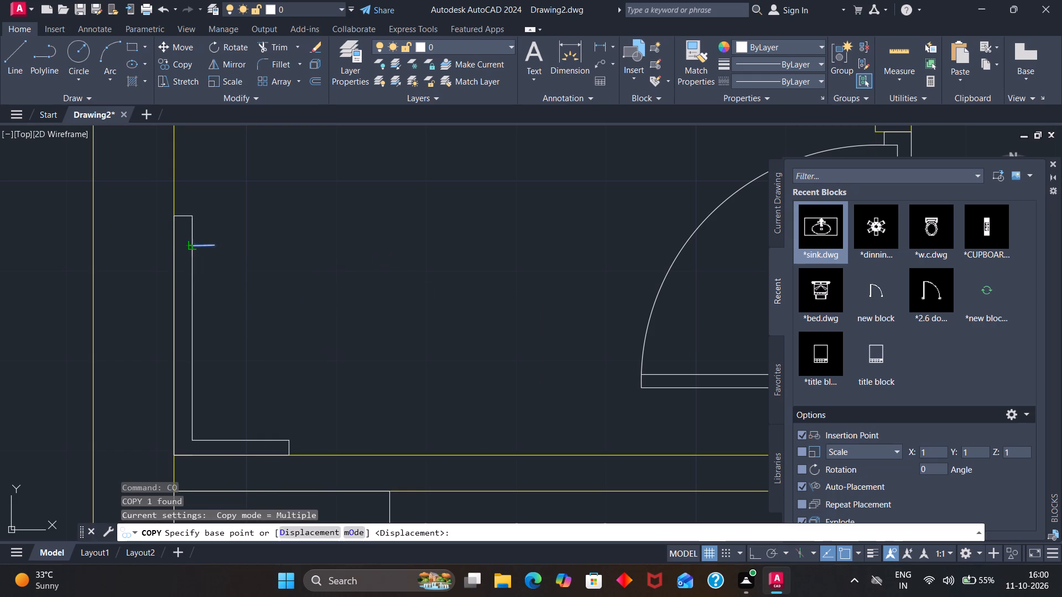
click(193, 243)
click(191, 275)
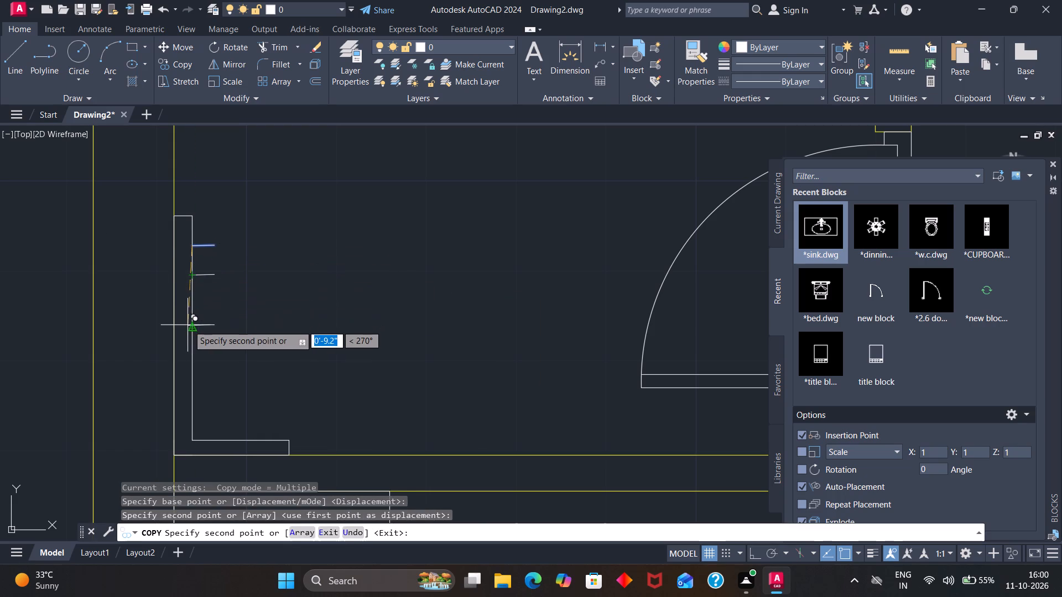
click(191, 326)
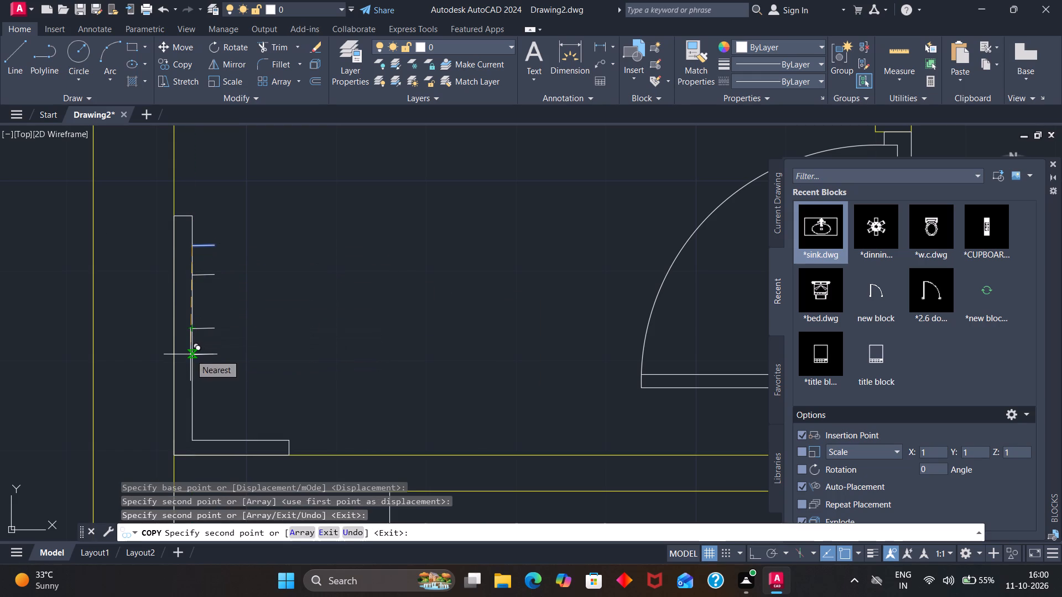
scroll(192, 354, up, 2)
click(189, 354)
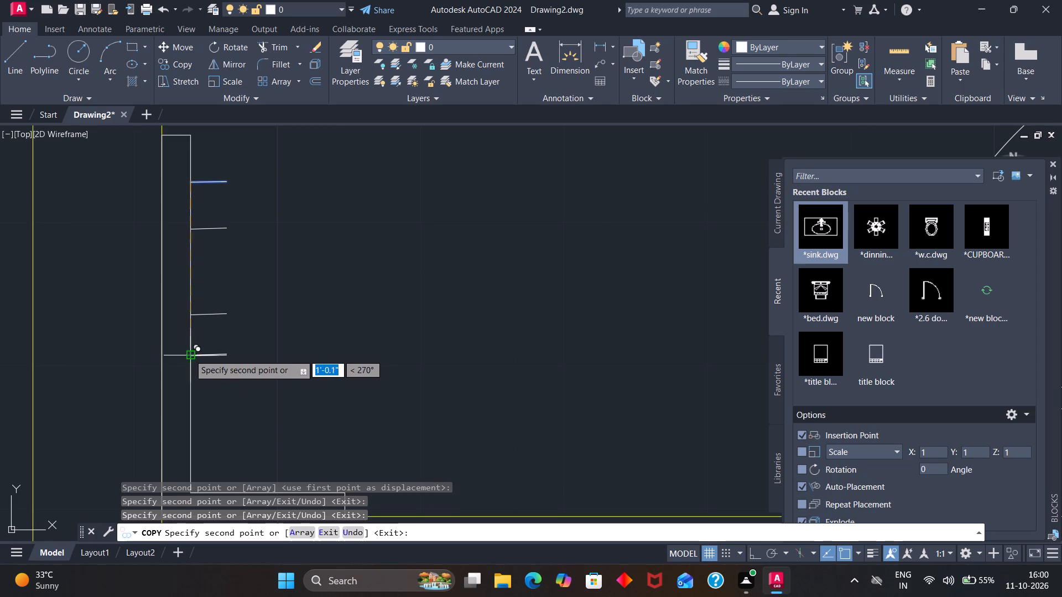
click(190, 419)
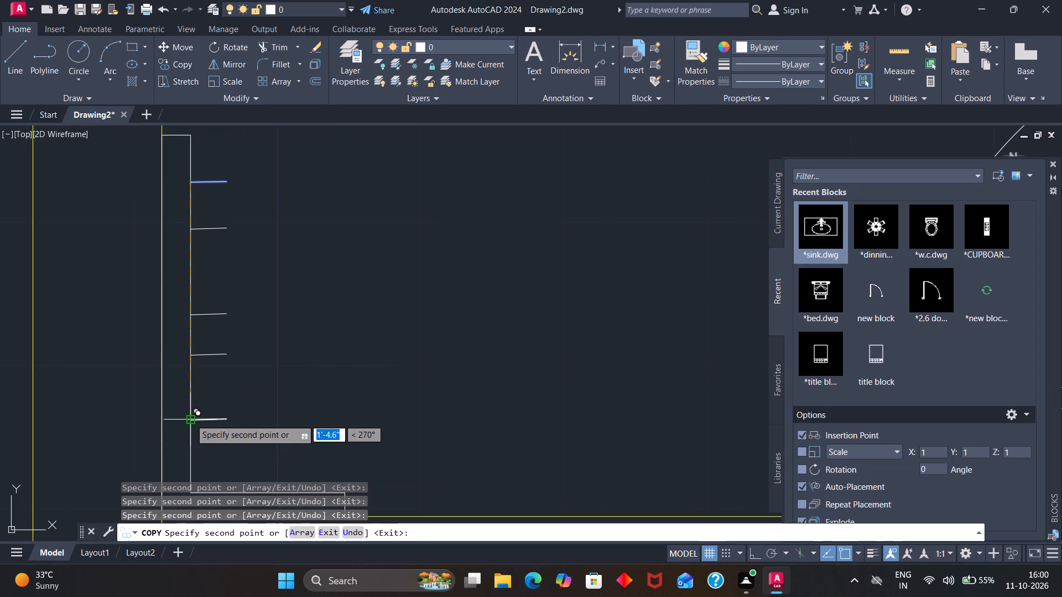
scroll(190, 419, down, 2)
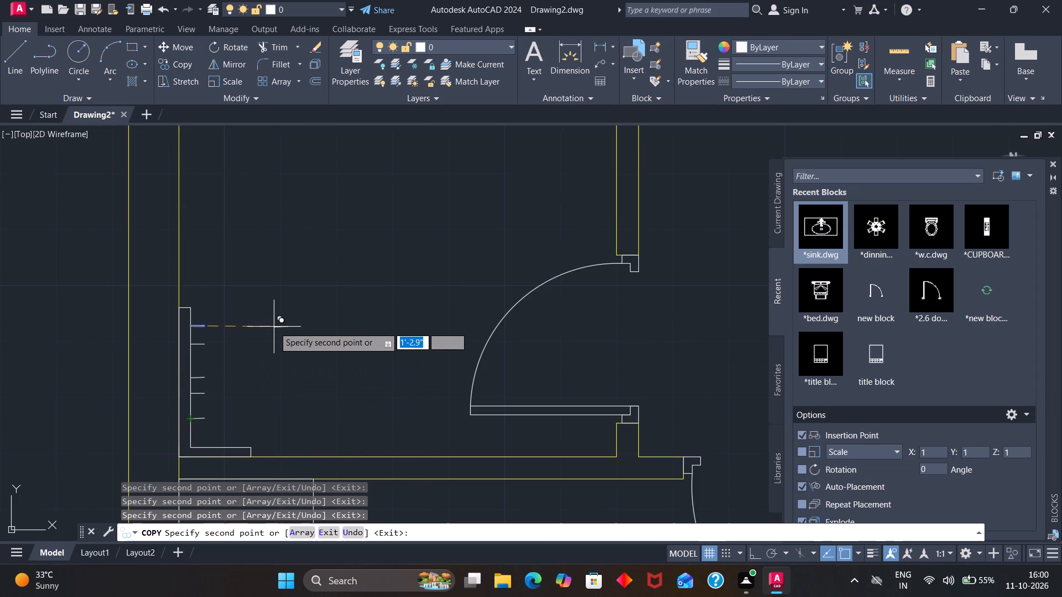
key(Escape)
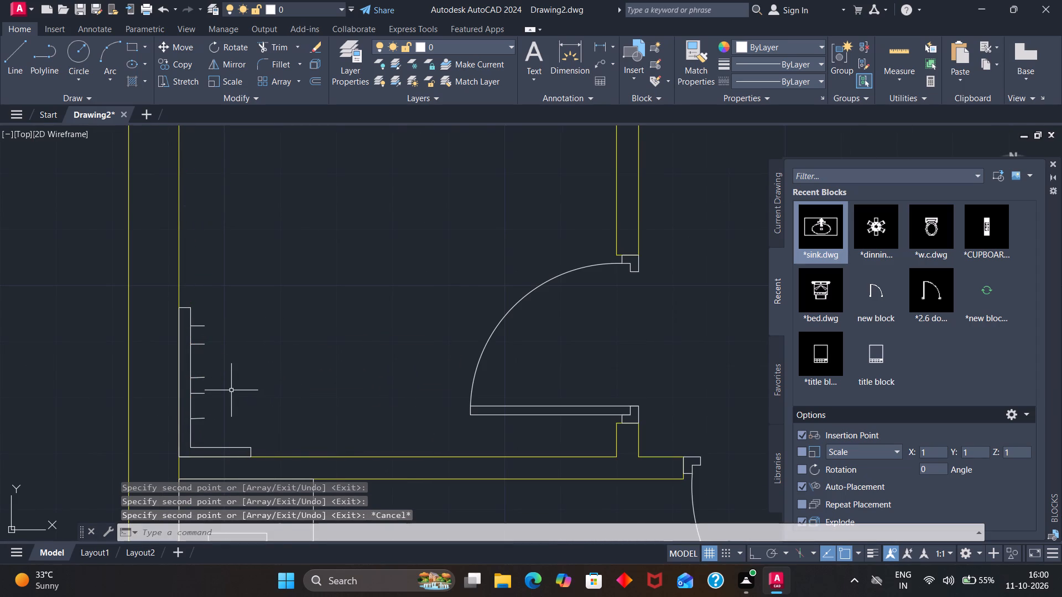
Explode the bathroom sink block into separate objects.
scroll(231, 390, down, 2)
scroll(244, 410, up, 2)
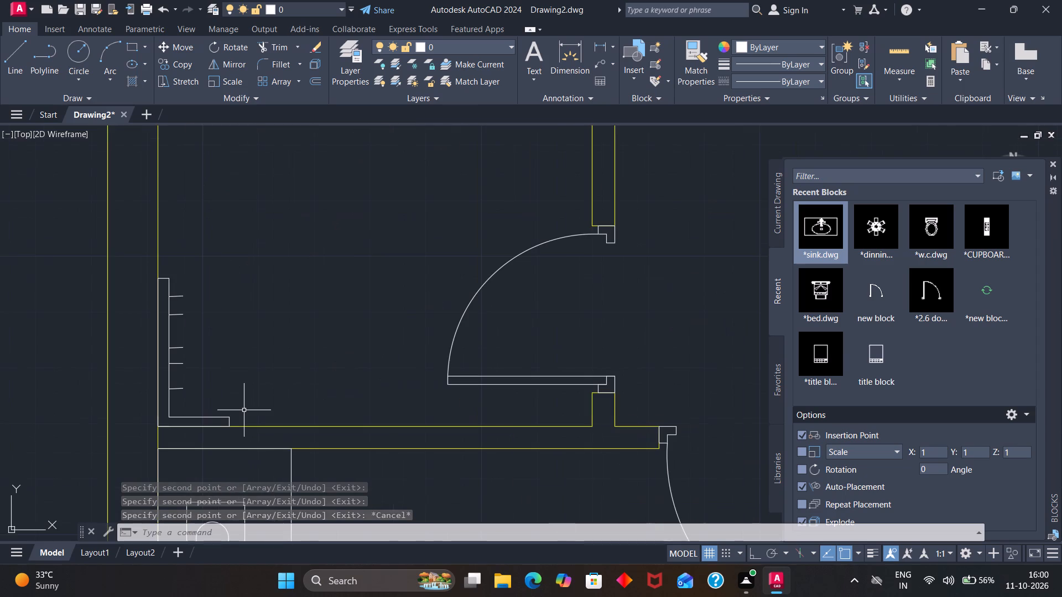
scroll(257, 311, down, 3)
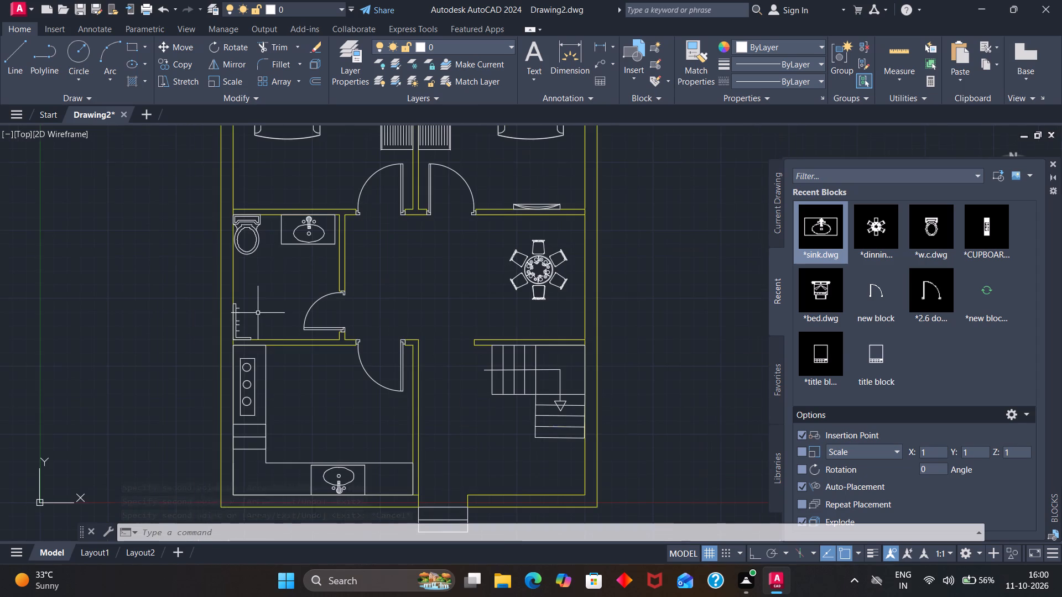
scroll(319, 209, up, 3)
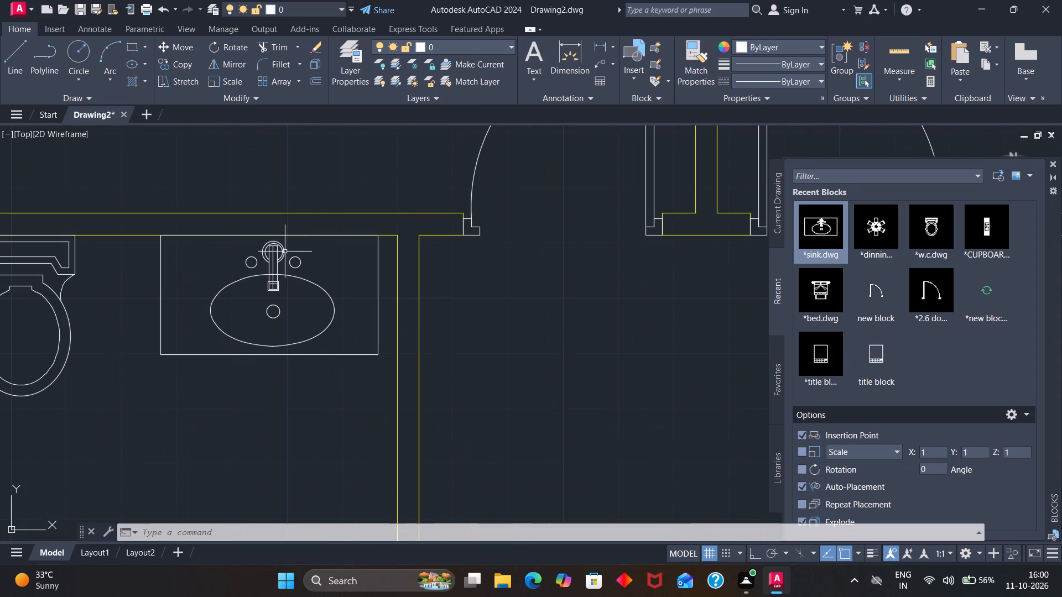
click(279, 254)
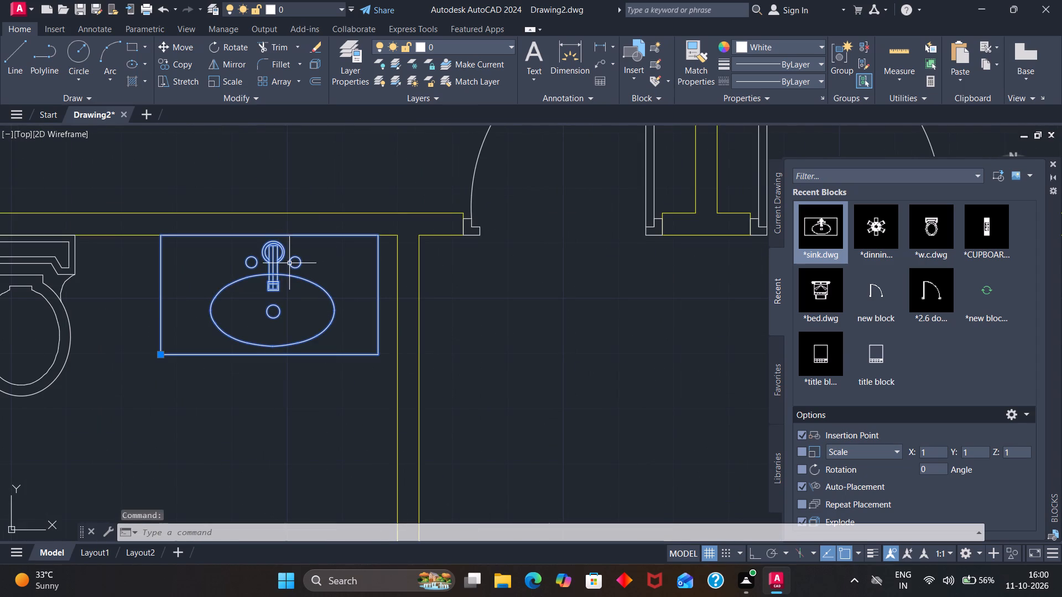
key(x)
key(Return)
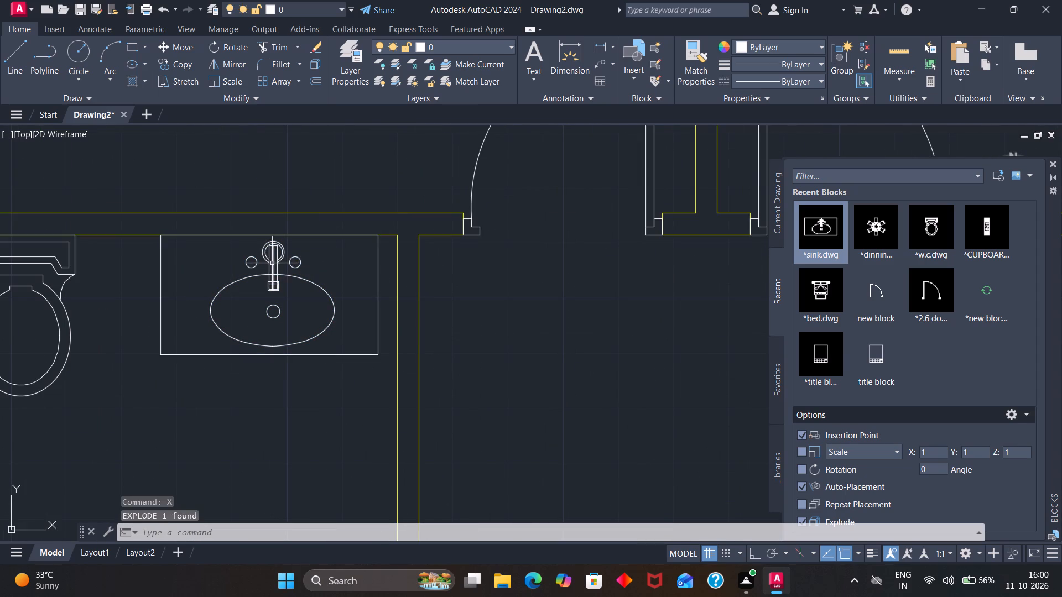
Copy the sink's faucet outline, together with the small circle on its toilet side, to the open floor below the toilet.
drag(285, 252, 263, 277)
click(275, 286)
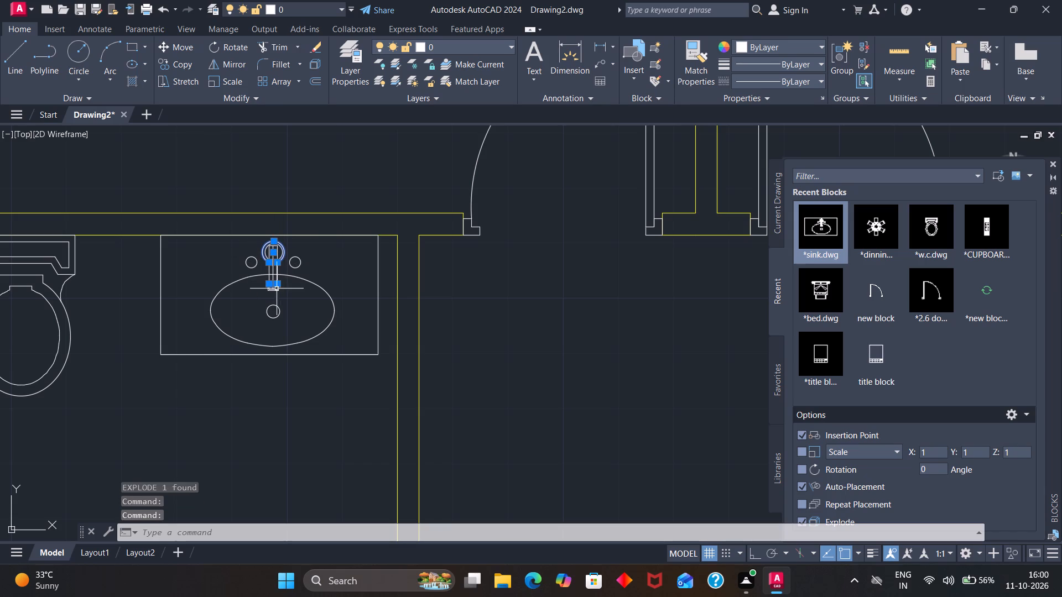
drag(287, 297, 291, 276)
scroll(290, 275, up, 3)
drag(266, 261, 269, 217)
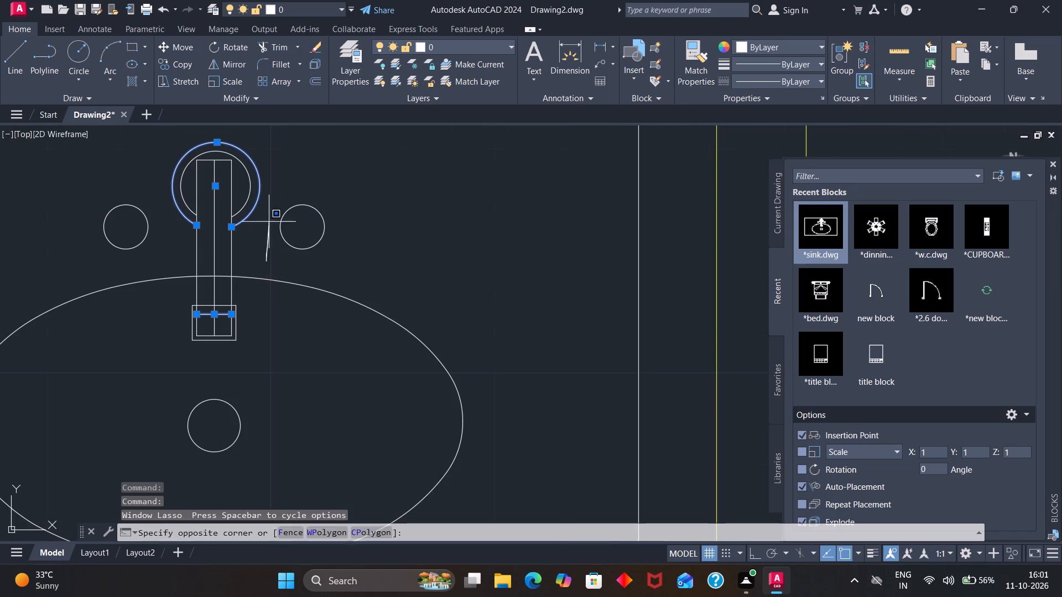
drag(269, 217, 195, 274)
drag(248, 259, 138, 232)
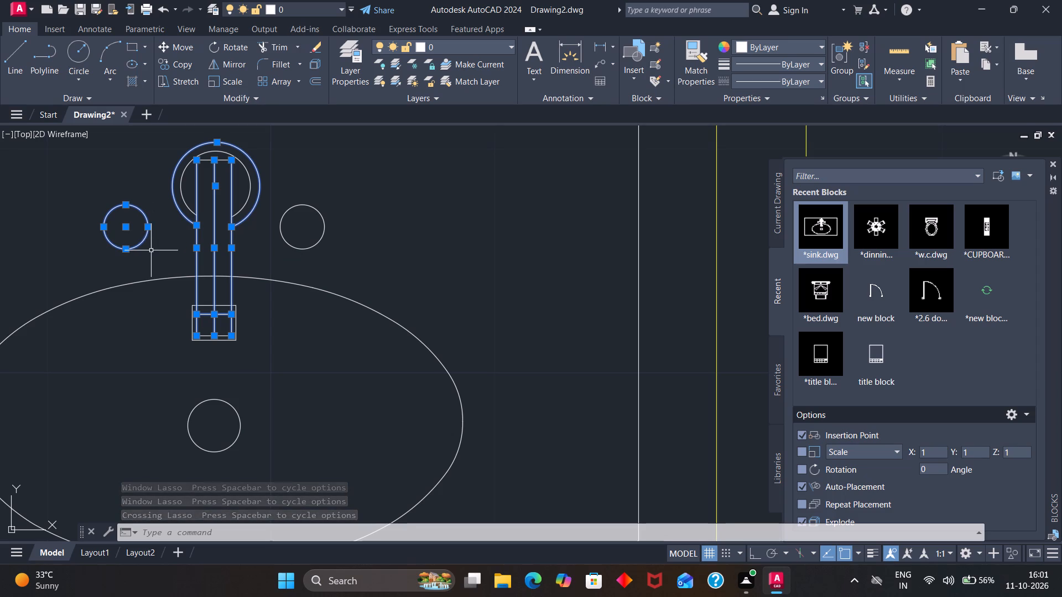
key(c)
key(o)
key(Return)
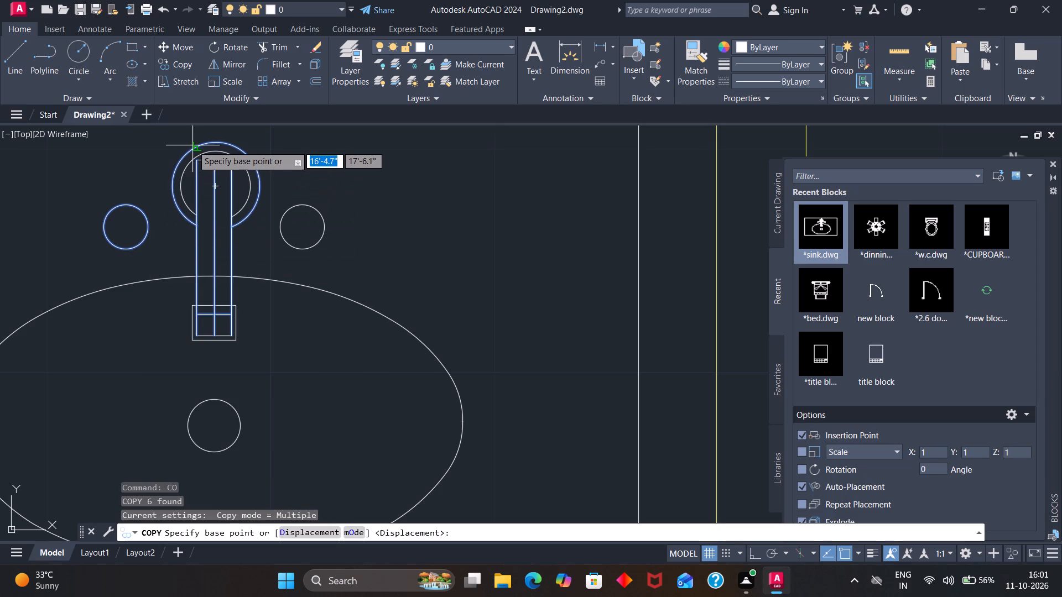
click(210, 145)
scroll(179, 338, down, 4)
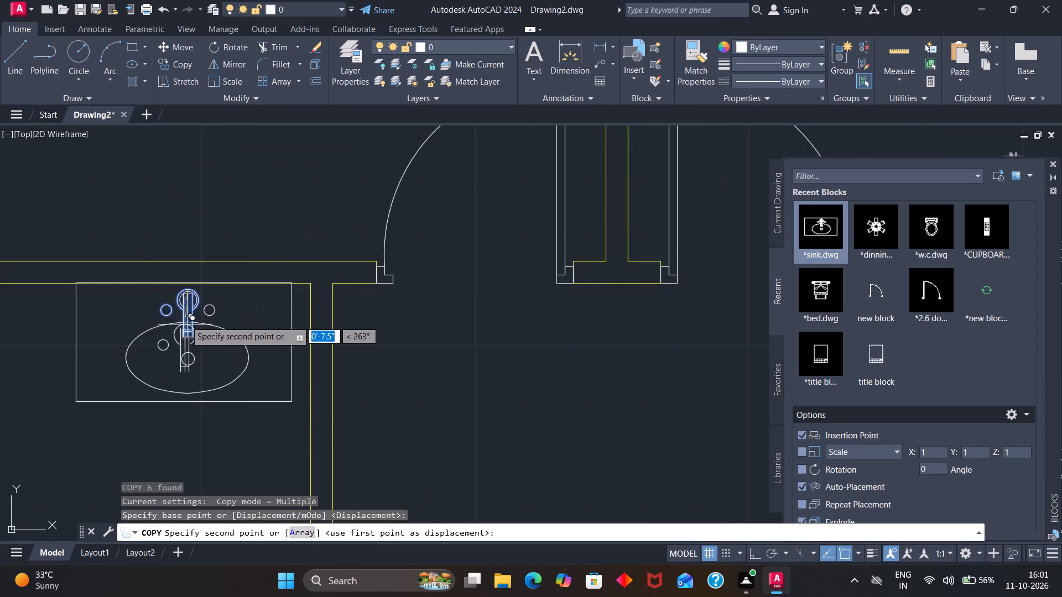
scroll(185, 318, down, 3)
scroll(168, 411, up, 3)
scroll(164, 411, down, 2)
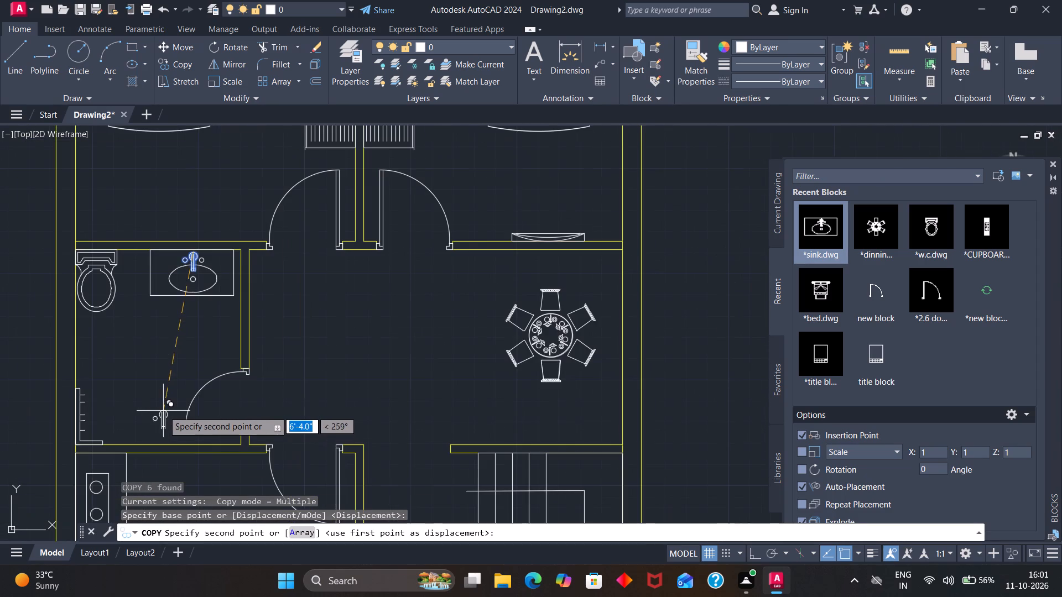
click(95, 344)
key(Escape)
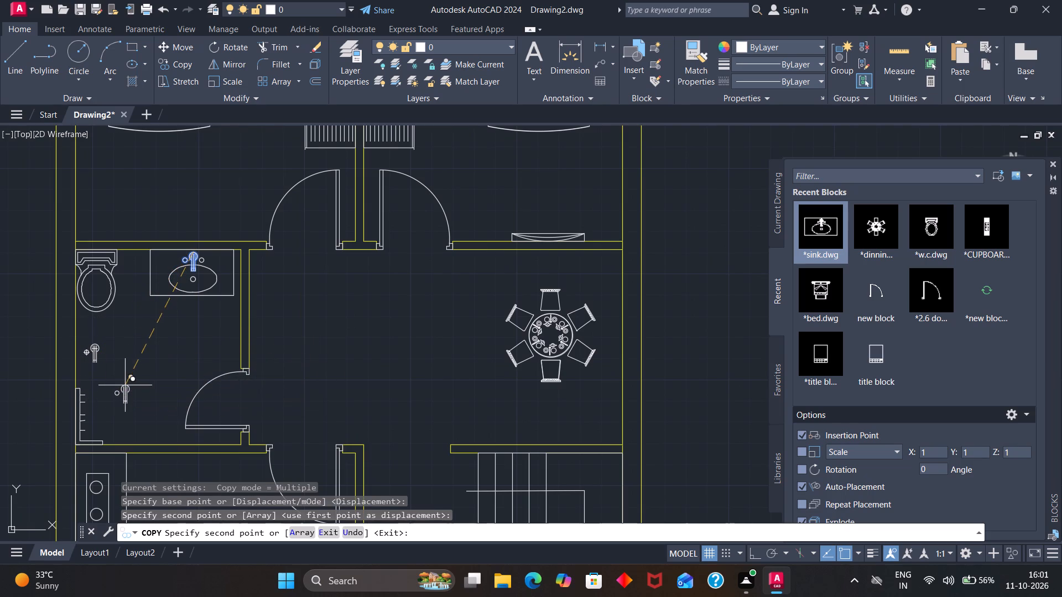
Draw a short line closing the open lower end of the copied faucet's spout.
scroll(100, 376, up, 3)
scroll(63, 347, up, 2)
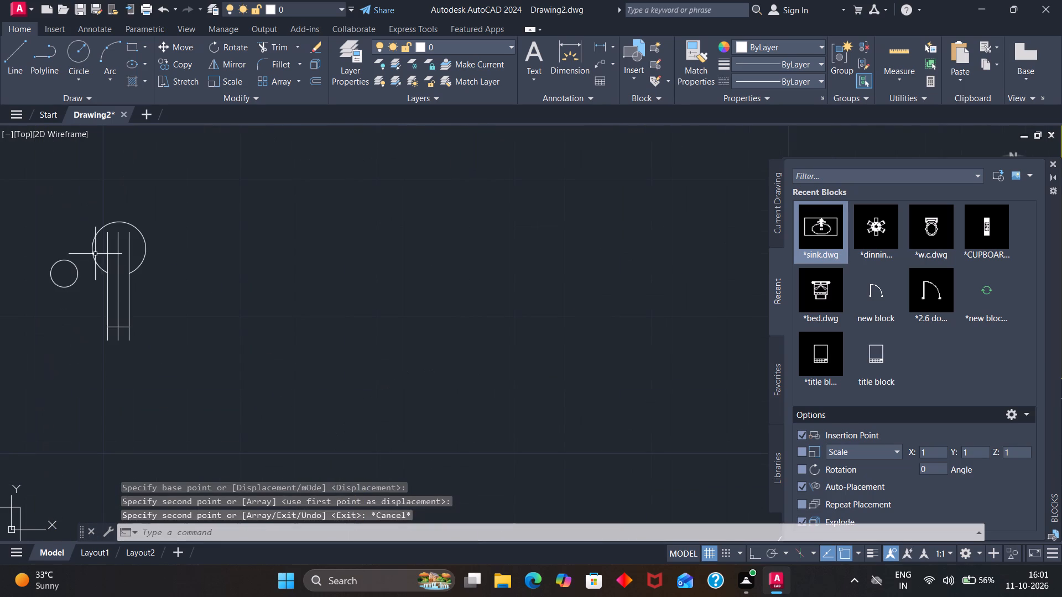
click(93, 243)
drag(138, 301, 120, 237)
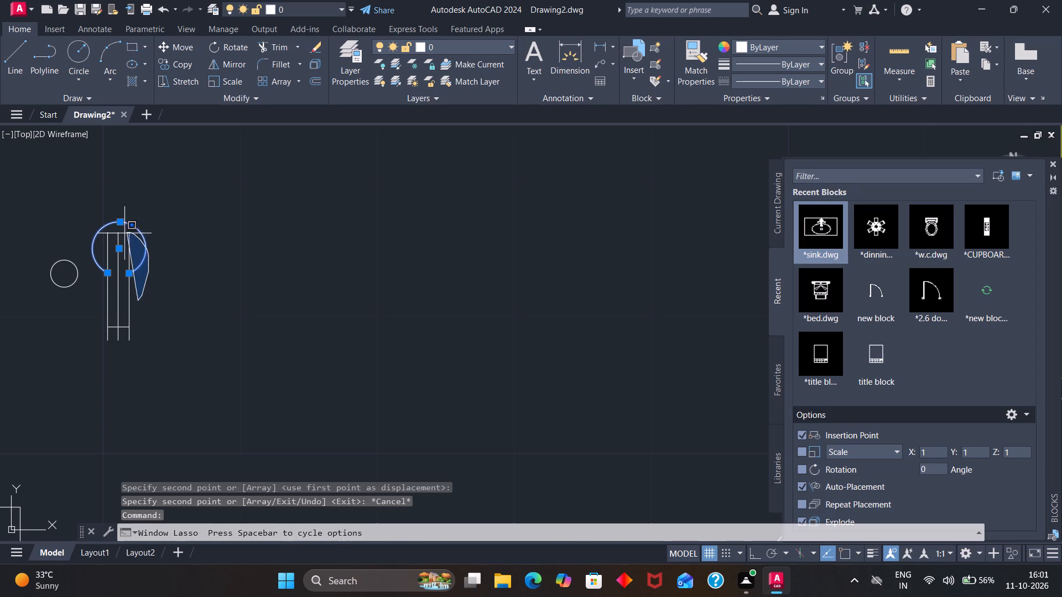
drag(120, 237, 125, 310)
click(19, 58)
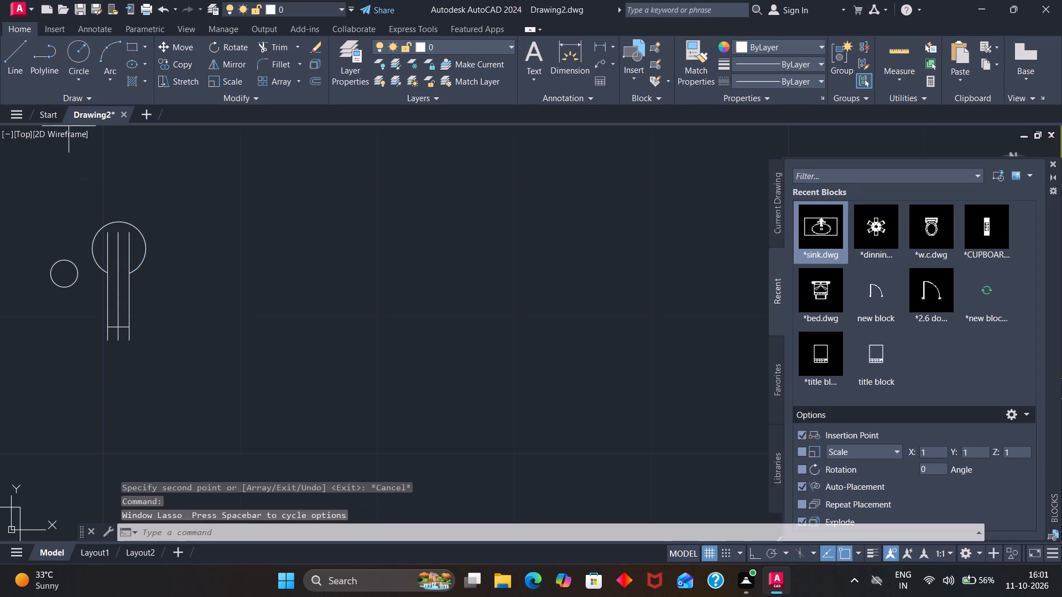
click(104, 341)
click(130, 339)
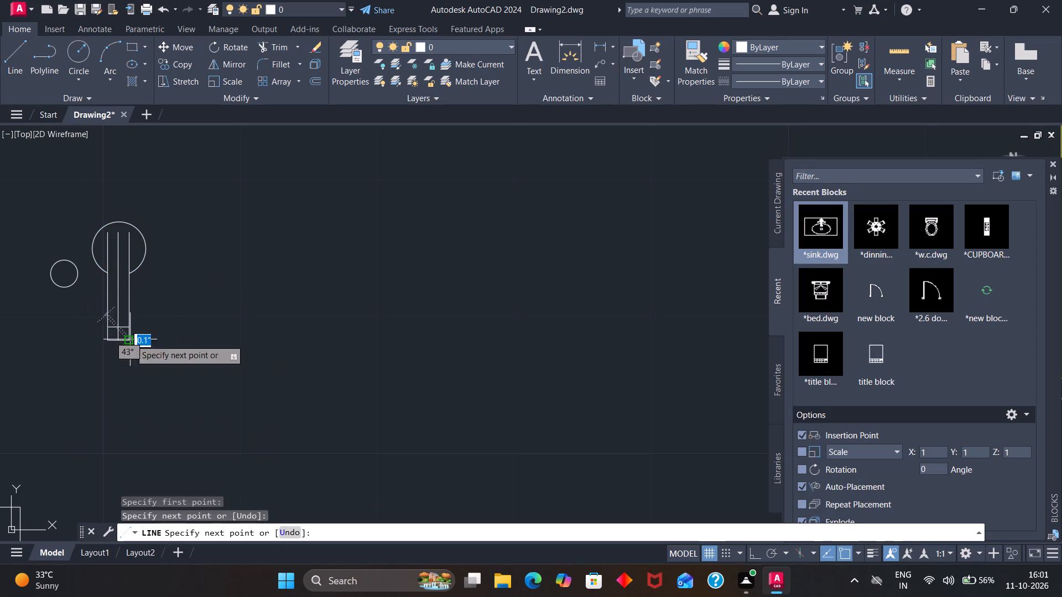
key(Escape)
Group the copied faucet's arc and spout lines, leaving out the small circle beside it.
drag(167, 227, 100, 272)
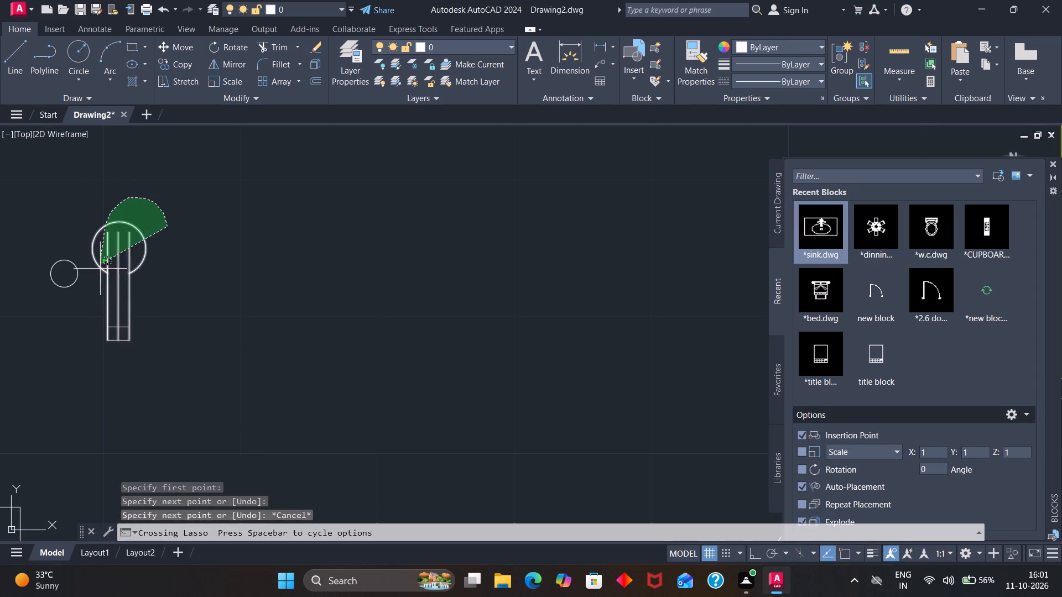
drag(100, 272, 131, 344)
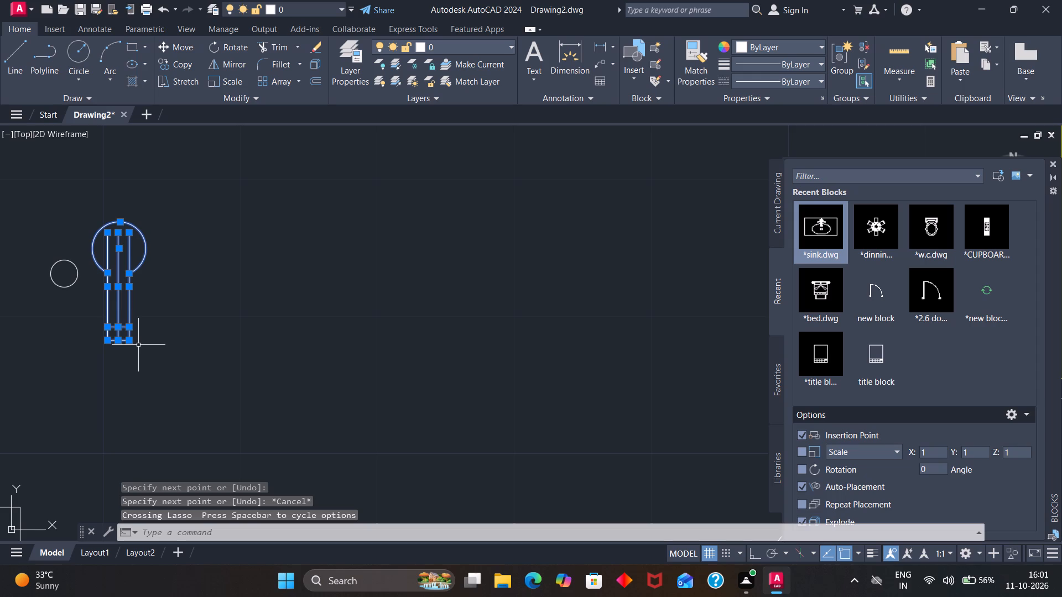
key(g)
key(Return)
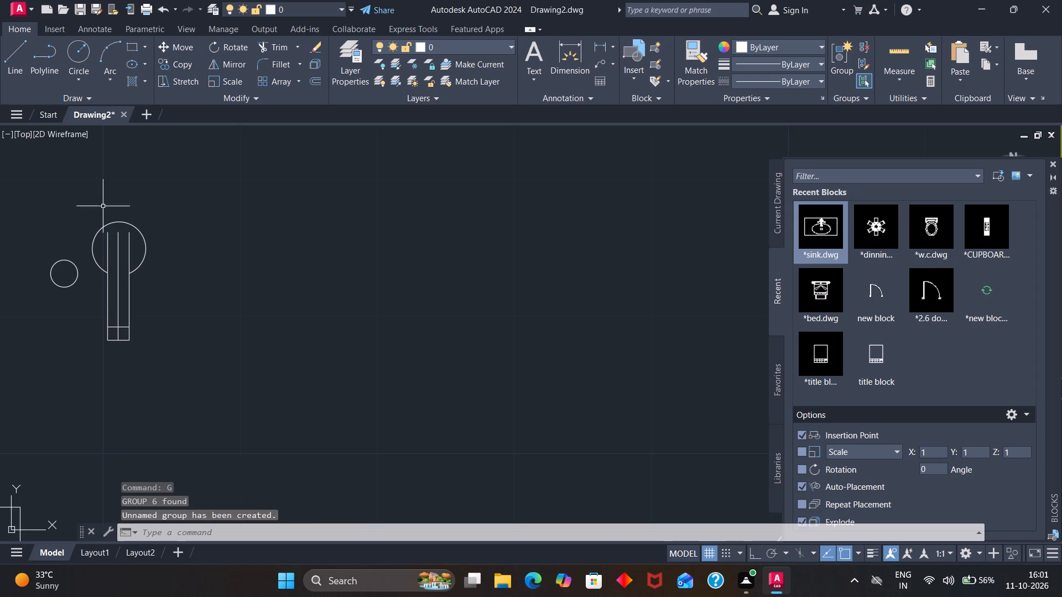
Rotate the grouped faucet about 45° counterclockwise around a point on its round head, so the spout points diagonally away from the wall.
click(105, 227)
key(r)
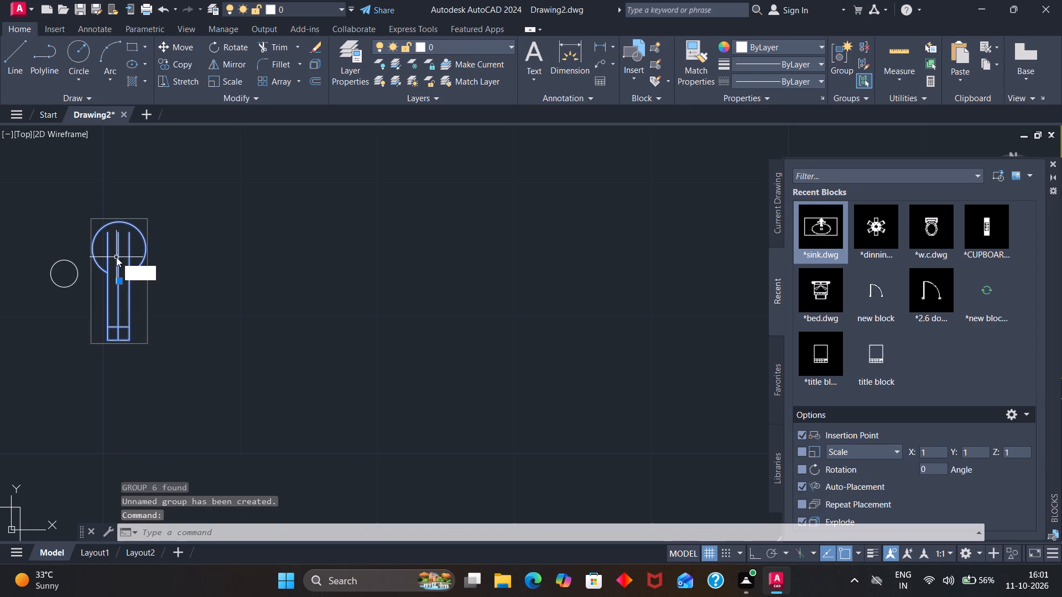
key(o)
key(Return)
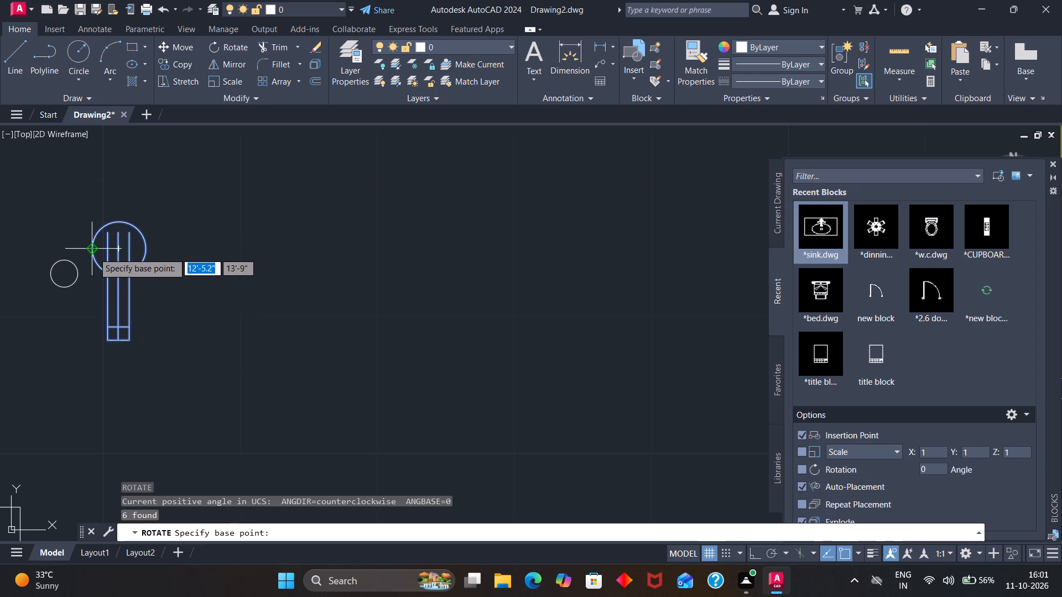
click(93, 253)
scroll(73, 216, down, 2)
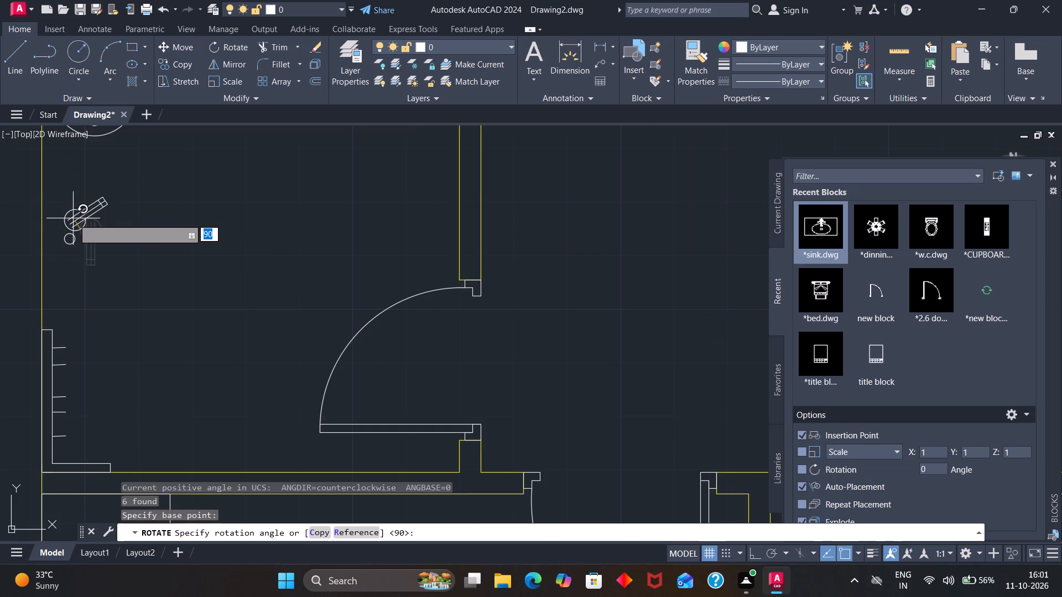
scroll(73, 220, down, 2)
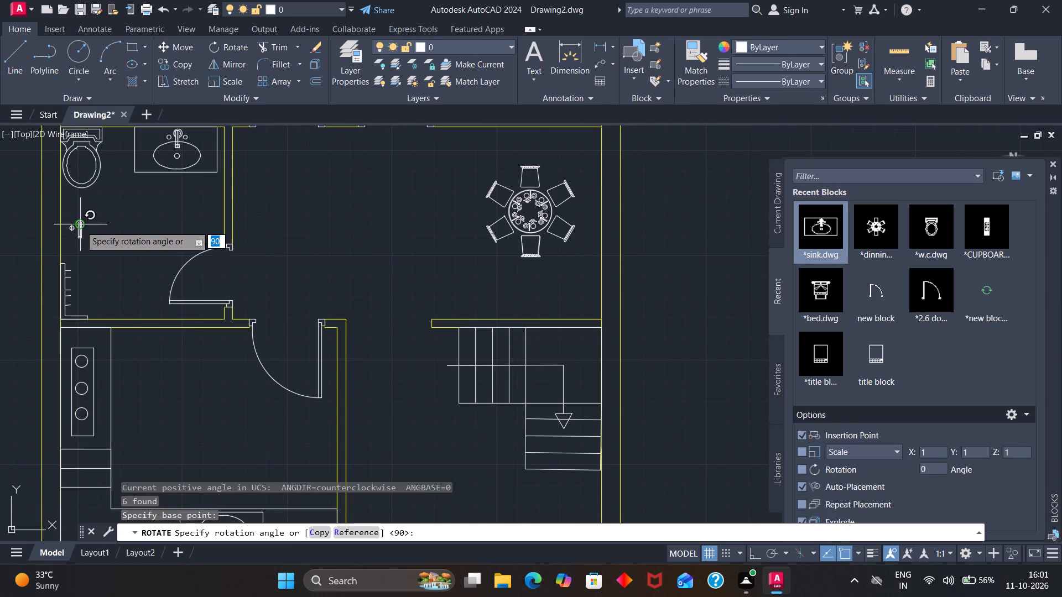
scroll(80, 223, up, 3)
click(69, 219)
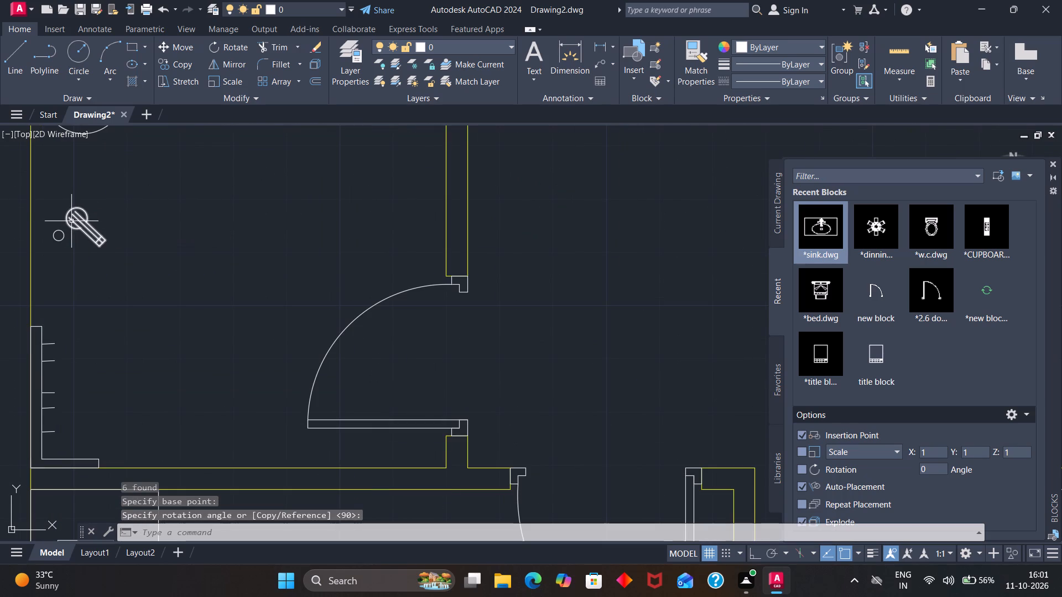
Move the grouped faucet about 1'-10.8" diagonally away from the wall into the open bathroom floor.
click(71, 221)
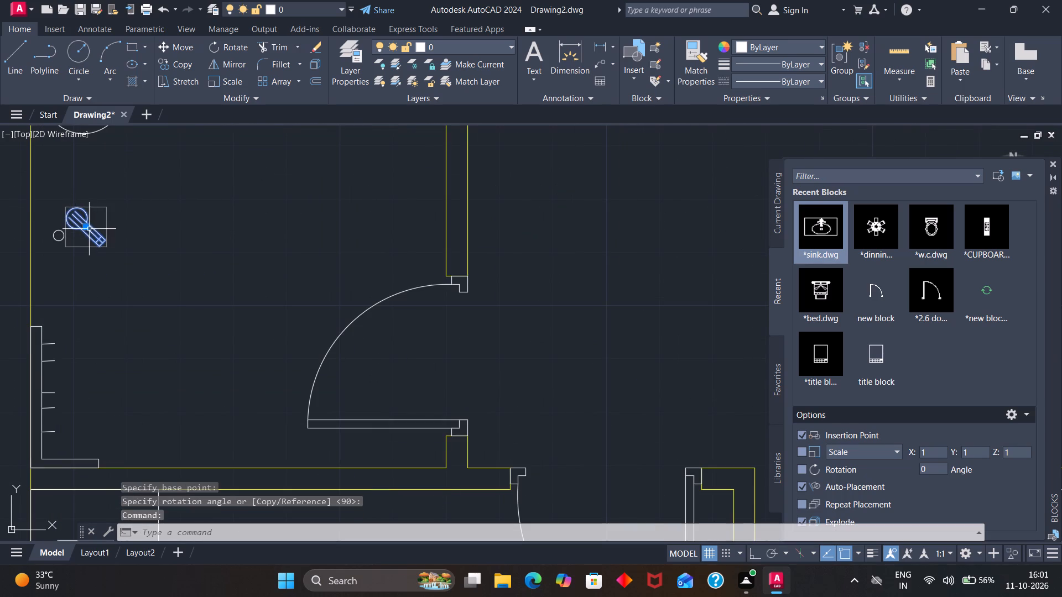
click(88, 227)
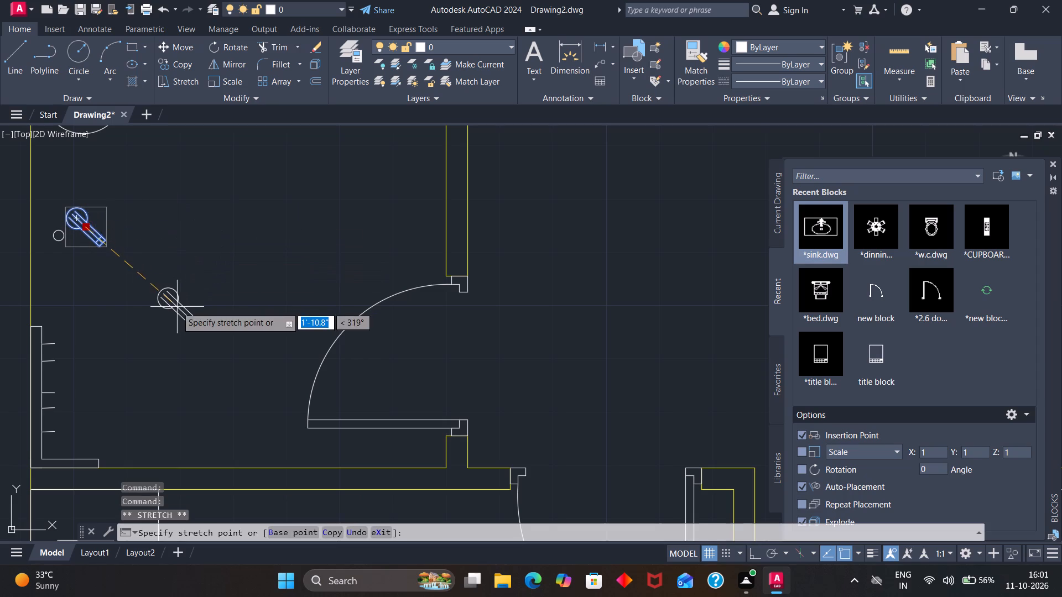
click(176, 307)
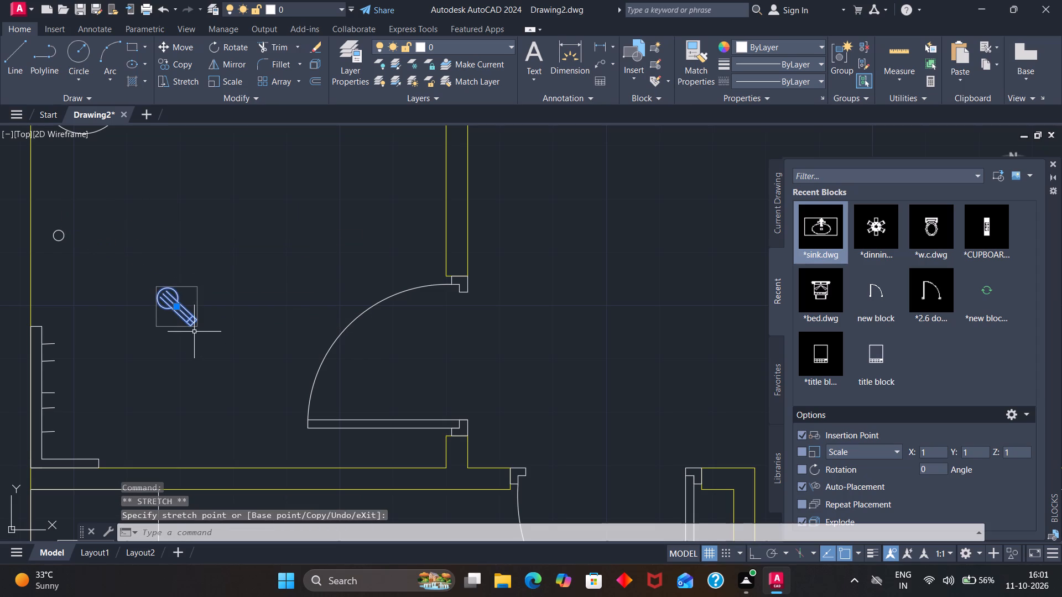
Rotate the grouped faucet about 47° counterclockwise around its spout tip, so the spout points horizontally away from the wall.
key(Return)
click(191, 322)
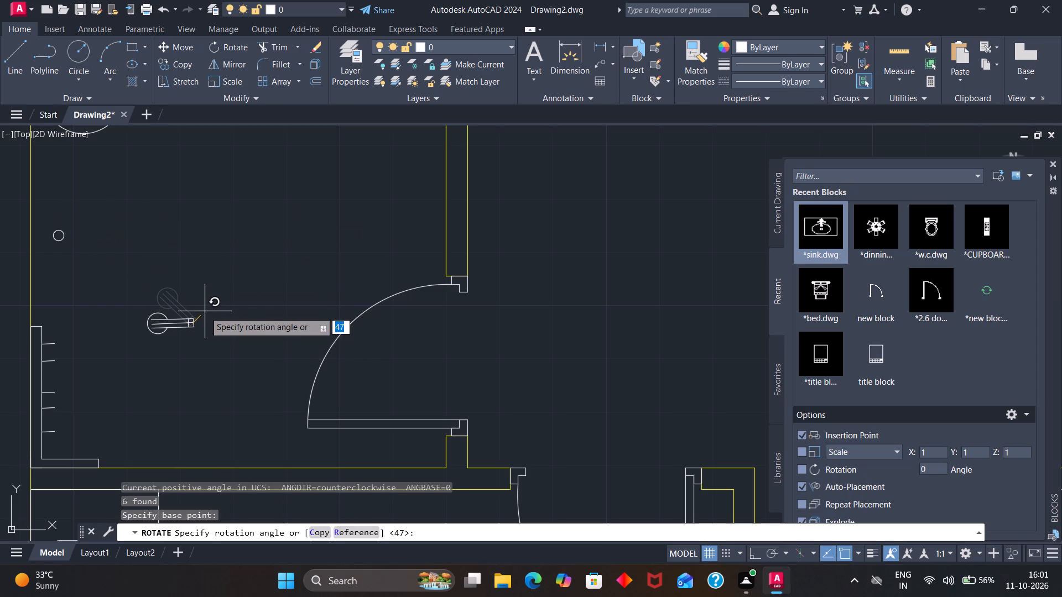
click(205, 311)
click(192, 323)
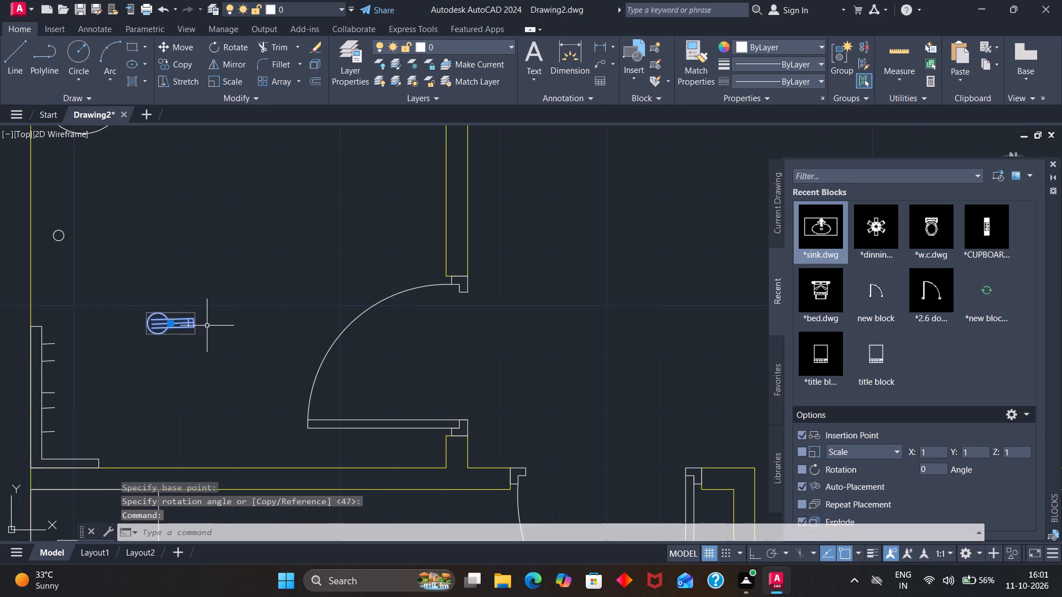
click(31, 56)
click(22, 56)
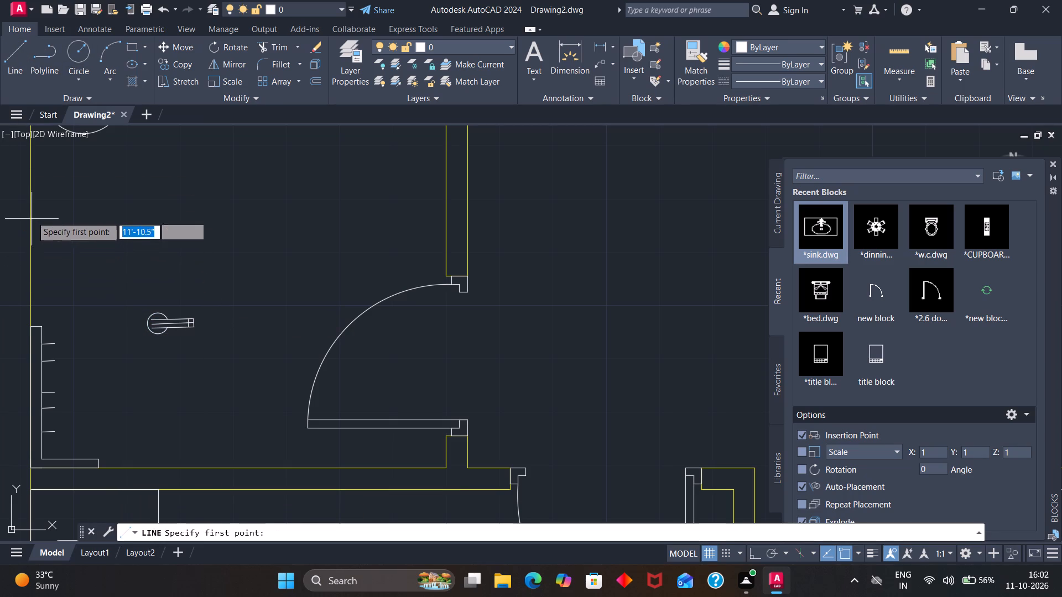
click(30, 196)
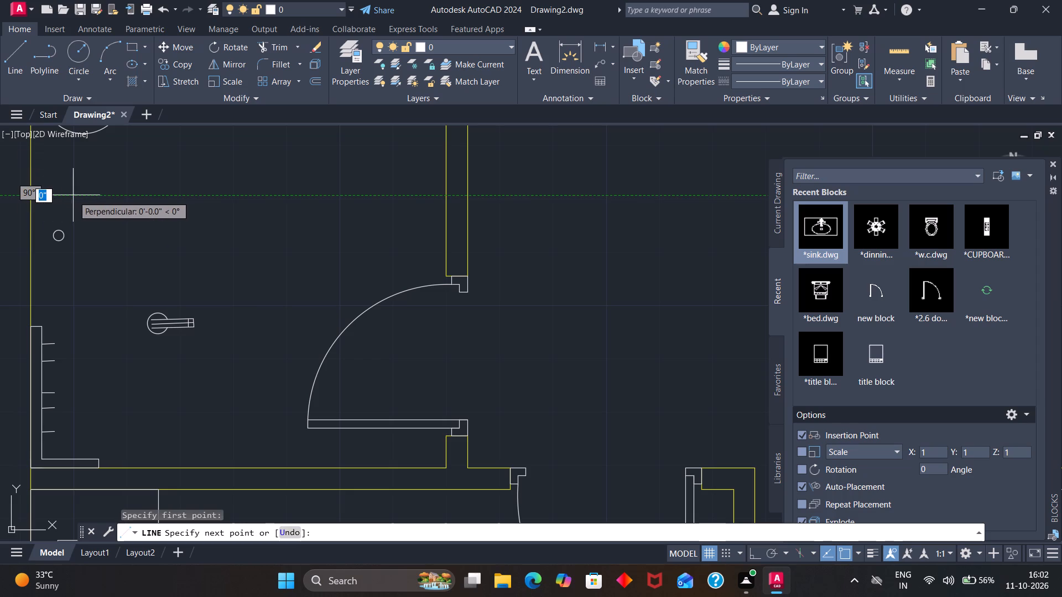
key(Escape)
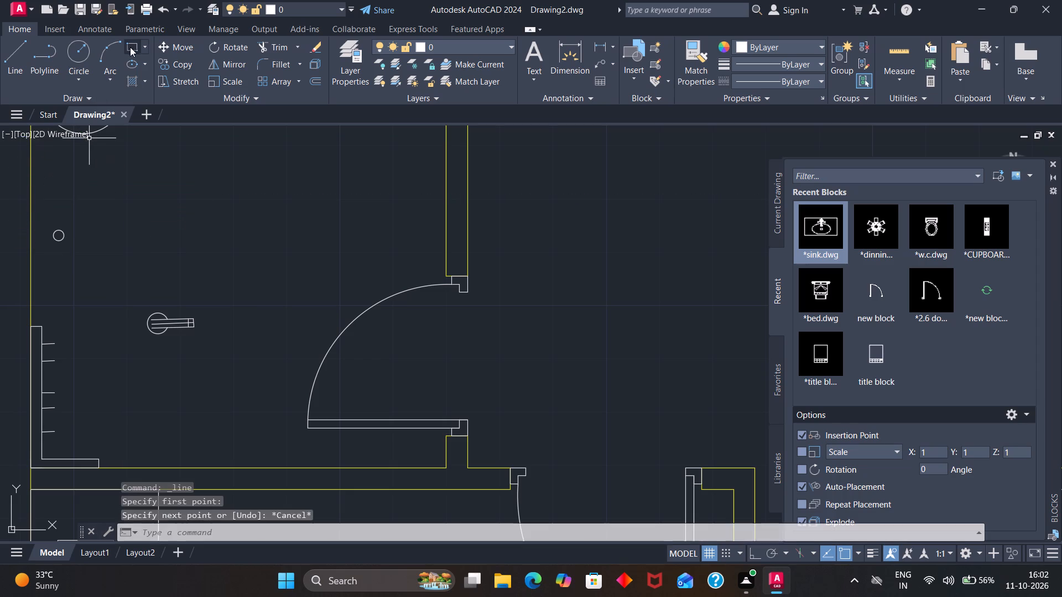
Draw a thin rectangle about 6" long projecting from the bathroom's outer wall, just below the toilet.
click(129, 47)
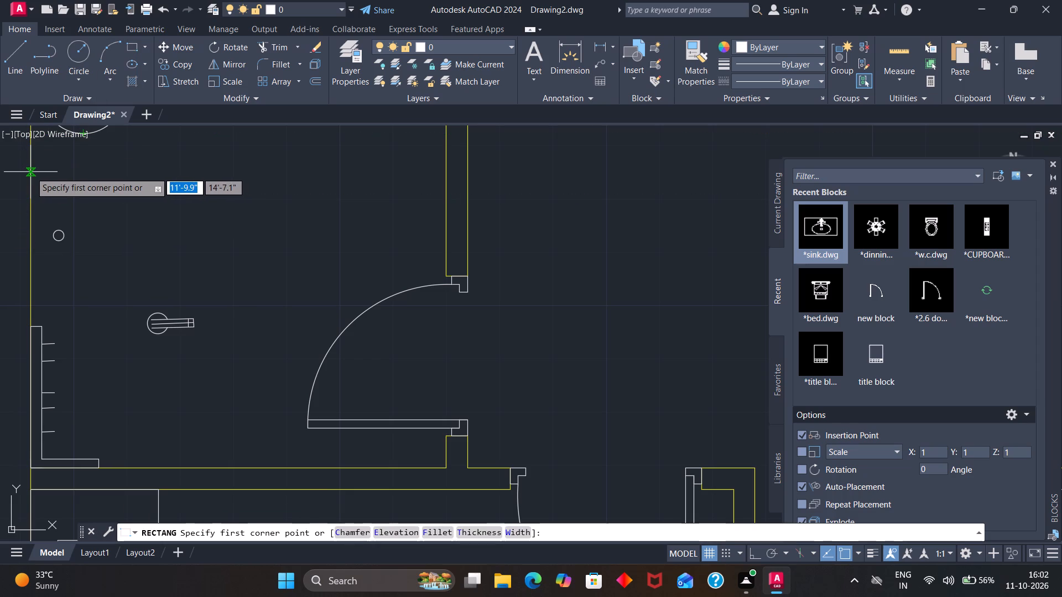
click(30, 172)
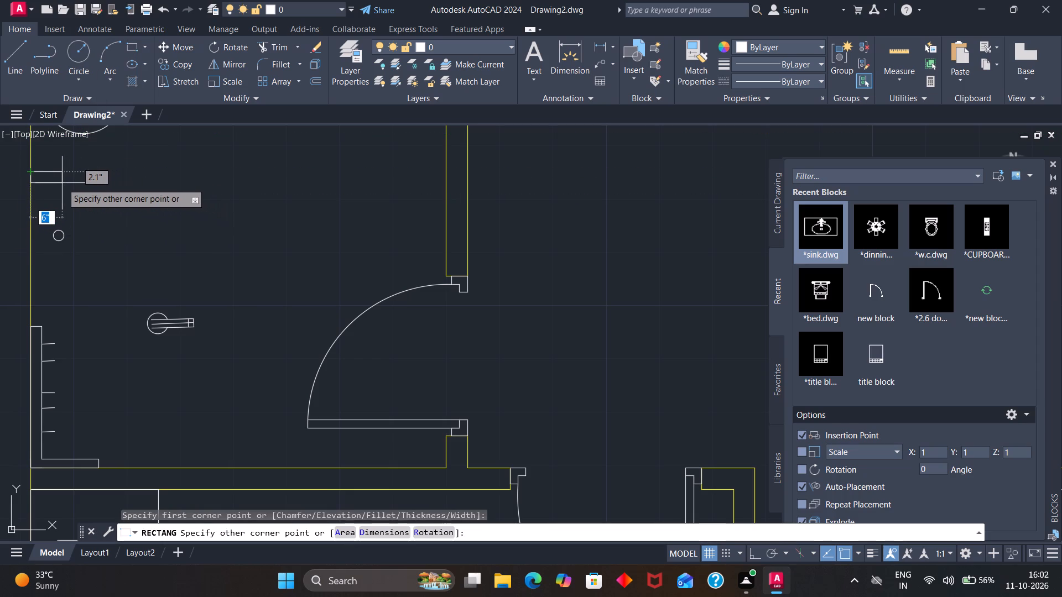
click(61, 180)
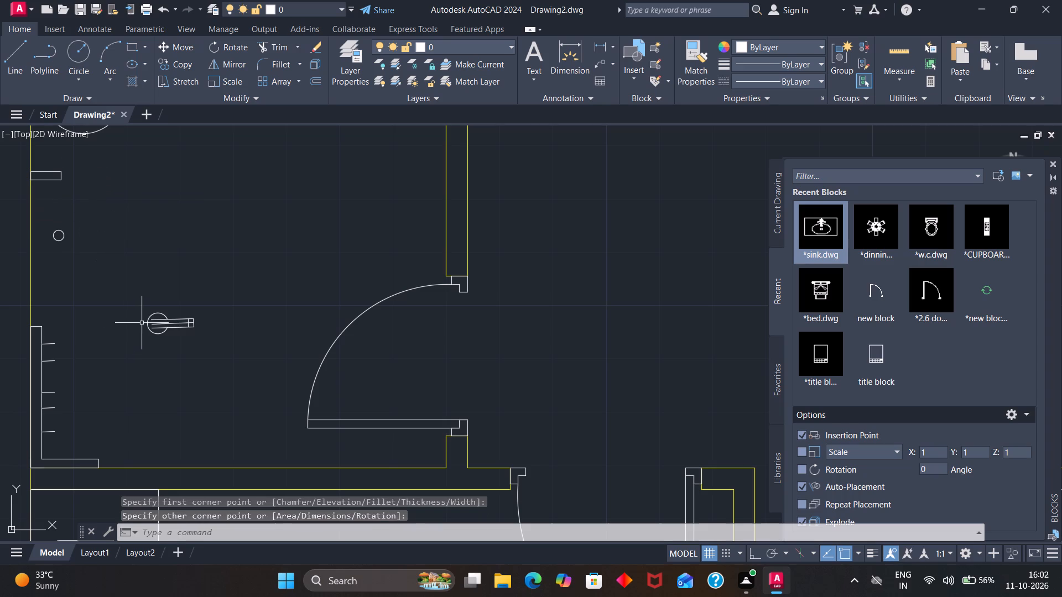
Move the grouped faucet by the centre of its round head onto the free end of the thin wall rectangle.
click(147, 323)
key(m)
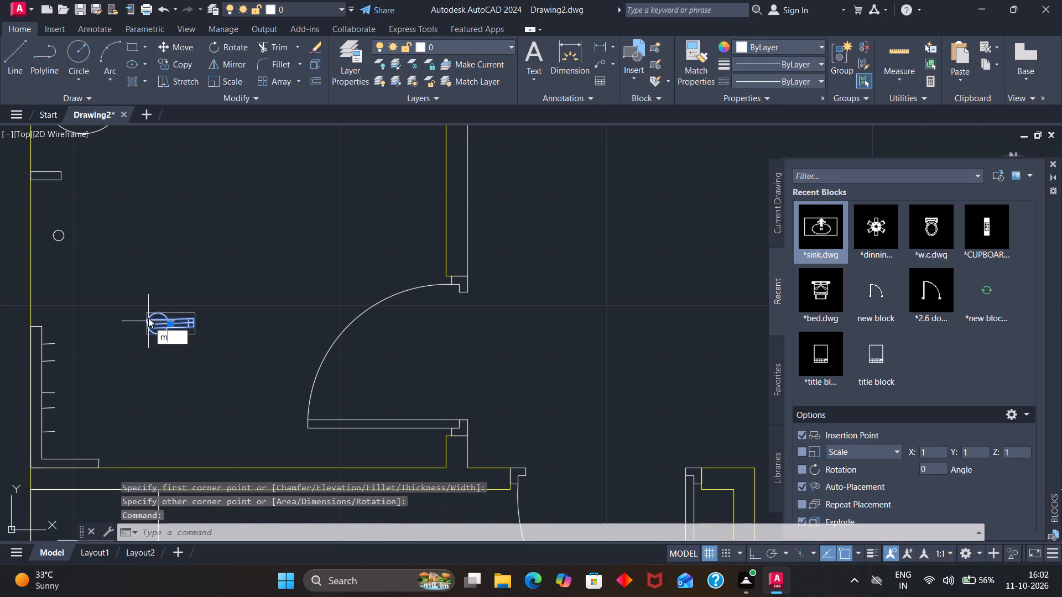
key(Return)
click(156, 322)
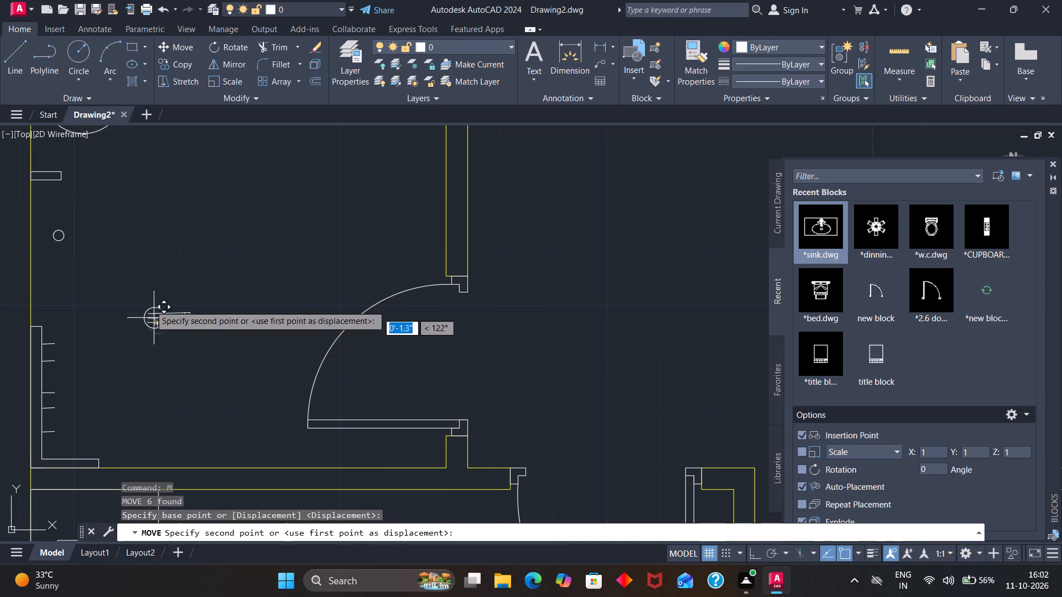
click(60, 175)
Draw a small rectangle against the underside of the faucet's spout tip.
scroll(100, 180, down, 3)
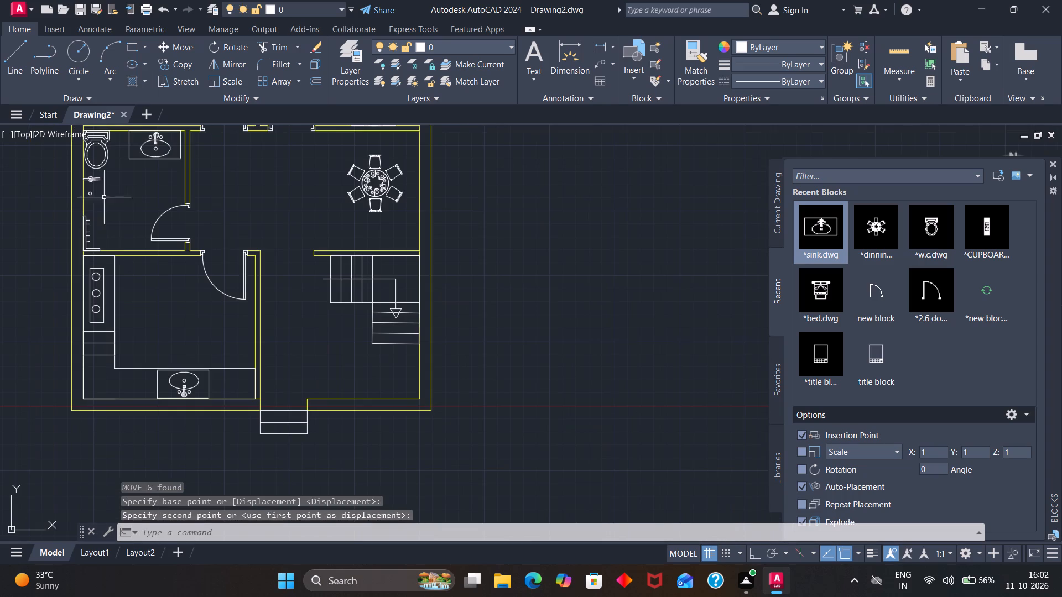
scroll(74, 184, up, 4)
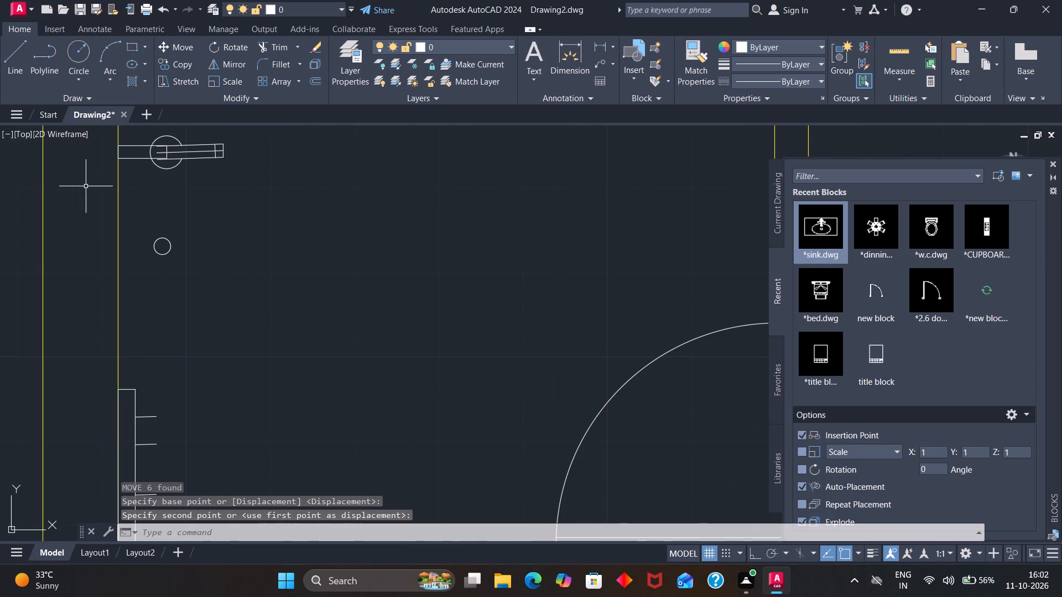
scroll(86, 186, down, 3)
scroll(125, 170, up, 2)
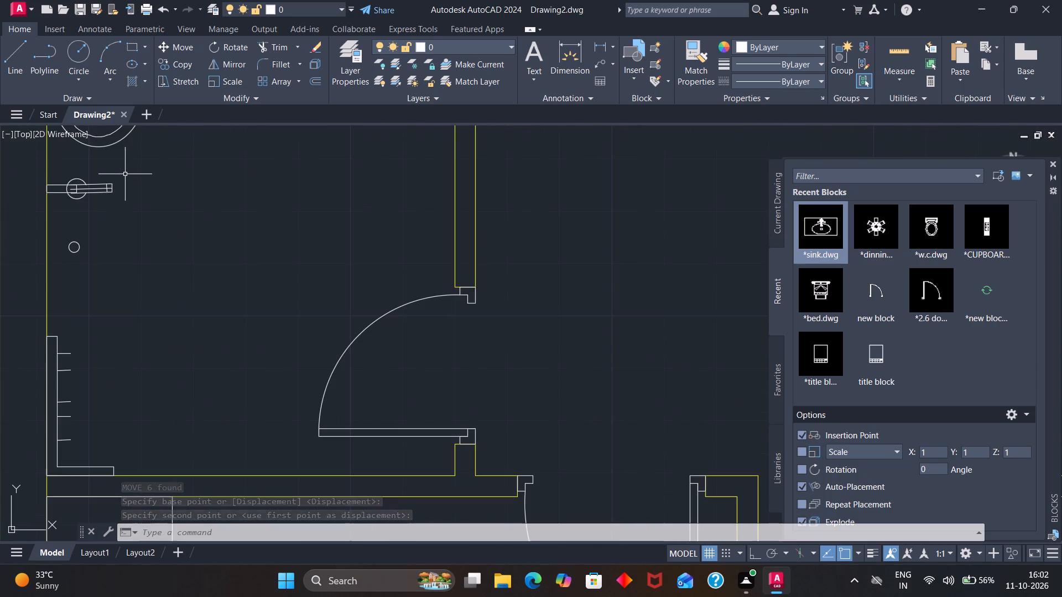
scroll(125, 175, up, 1)
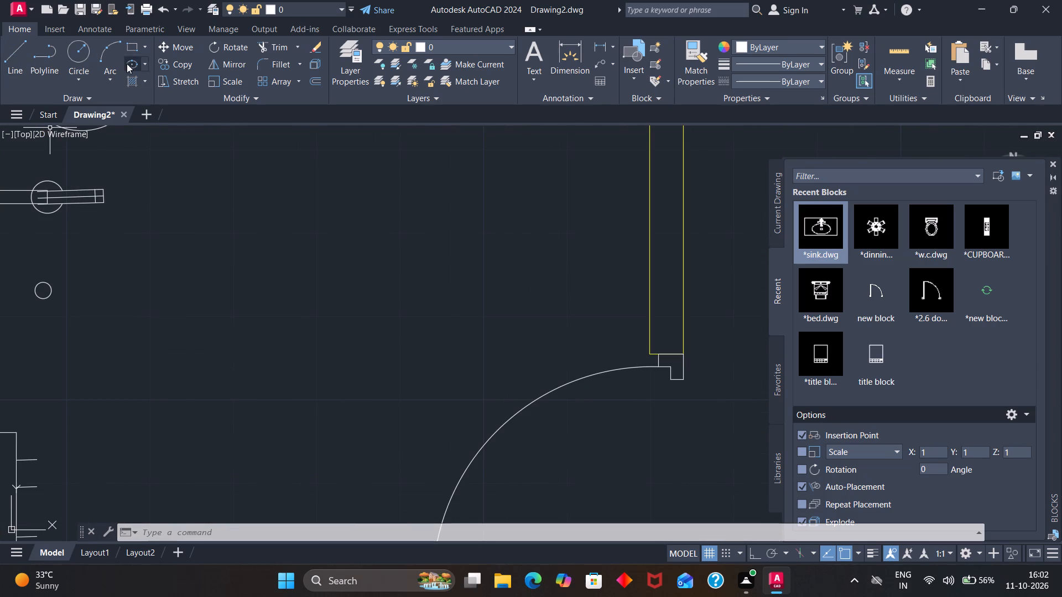
click(137, 49)
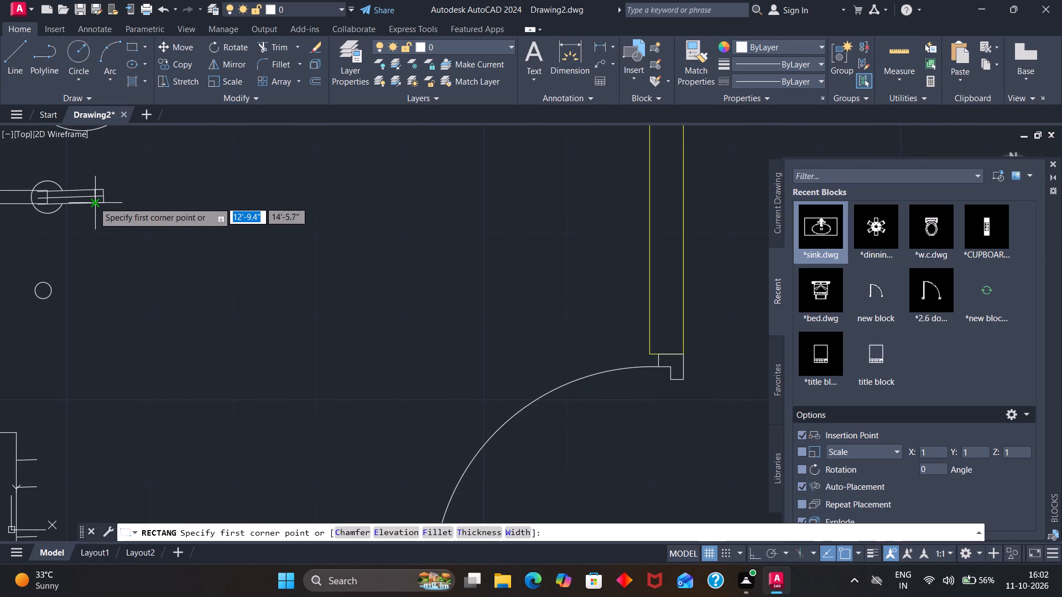
click(86, 205)
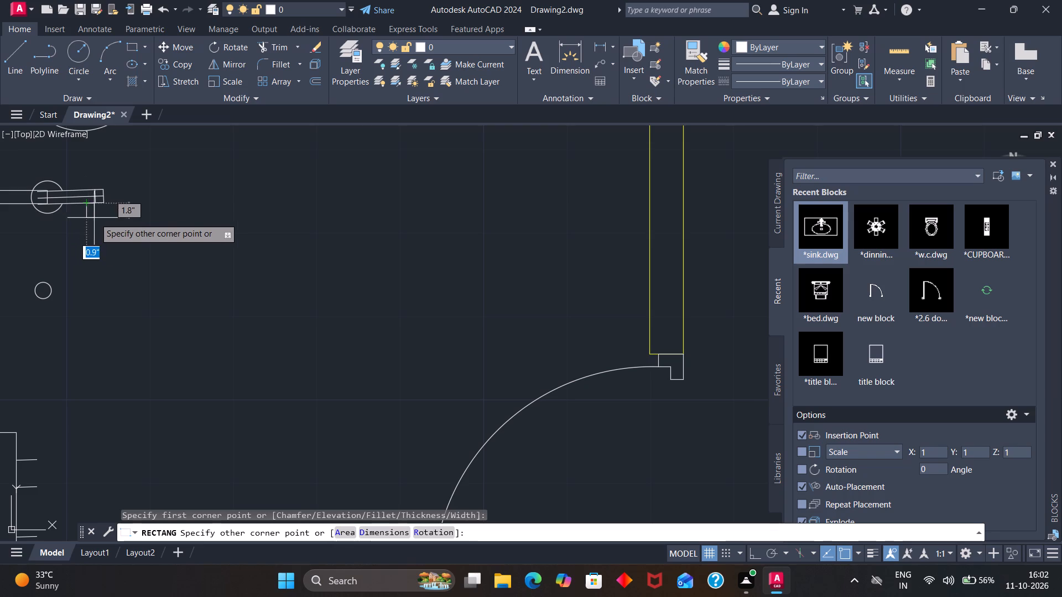
click(103, 212)
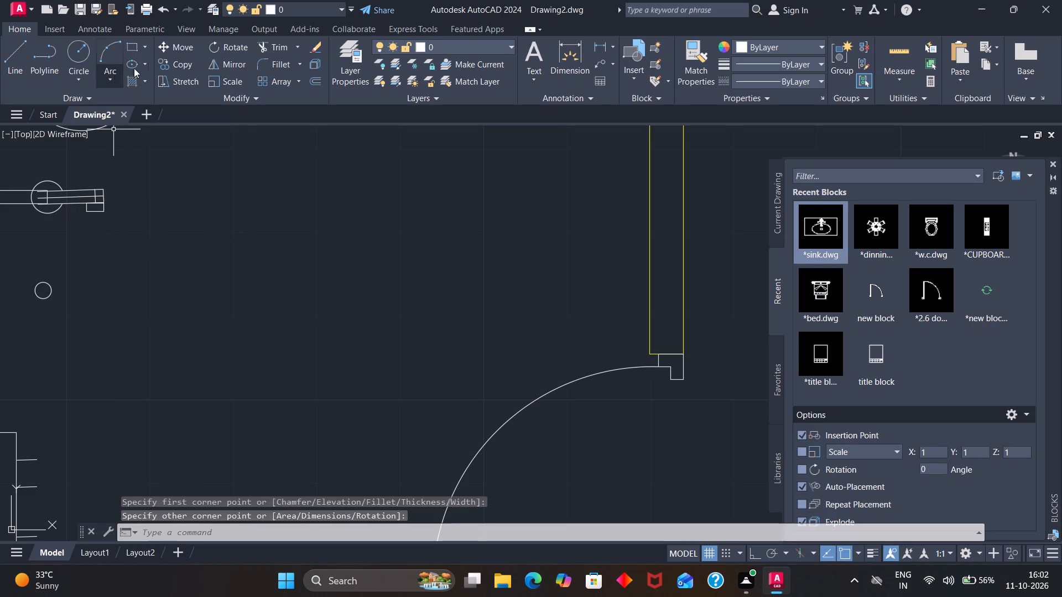
Trim away both segments of the short cross line near the faucet's spout tip.
click(262, 49)
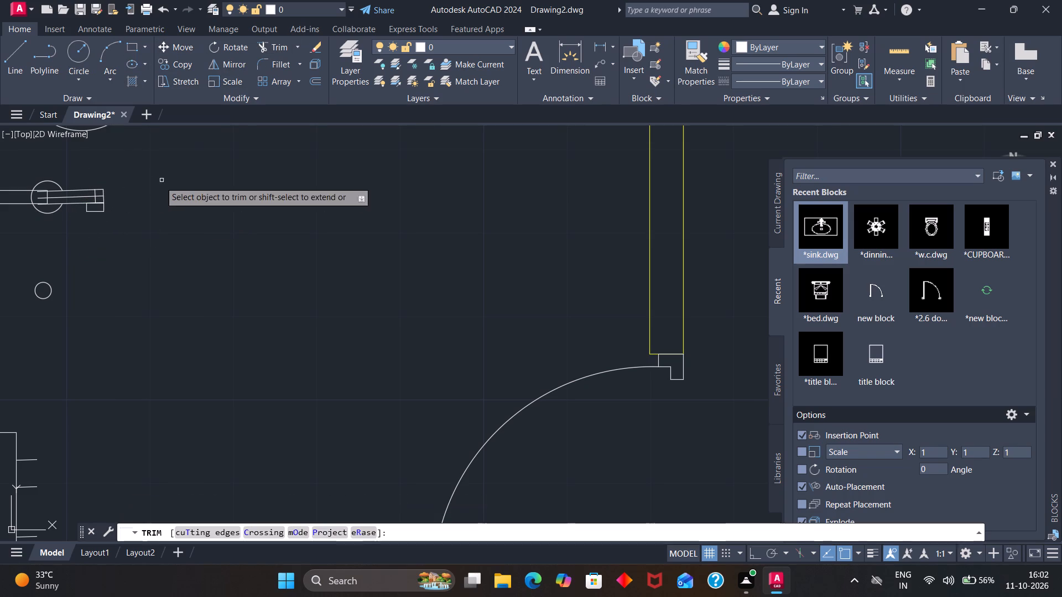
scroll(98, 188, up, 3)
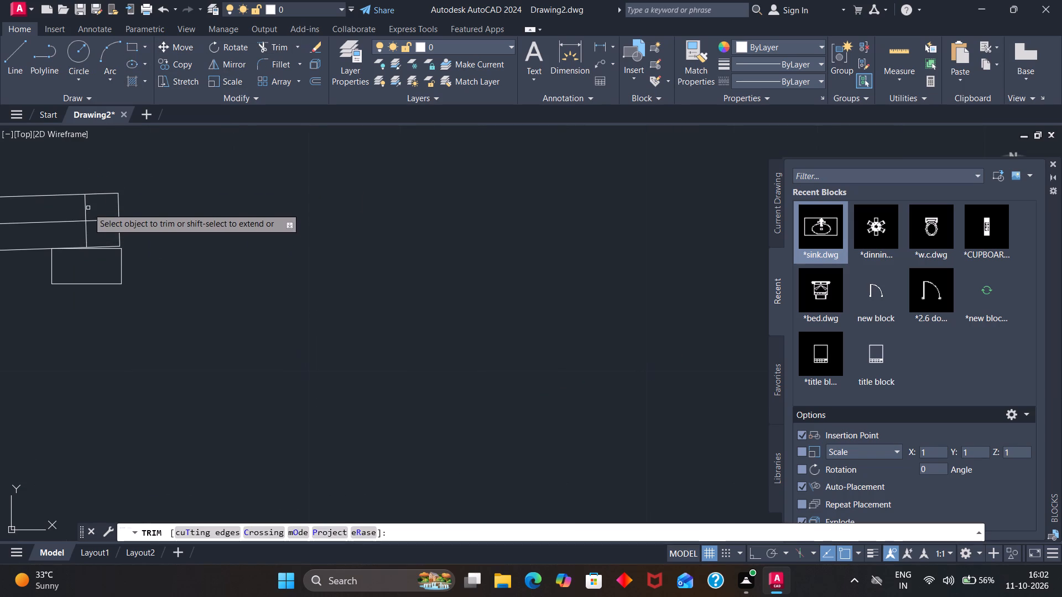
click(85, 206)
click(87, 232)
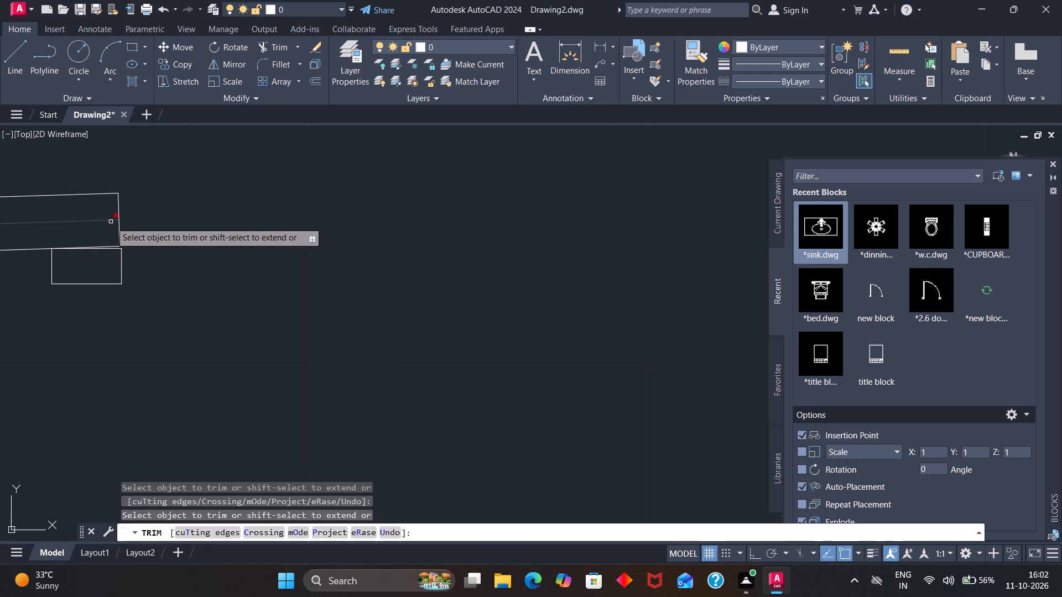
Draw a small circle centred inside the rectangle under the spout tip, fitting within the rectangle's height.
scroll(170, 243, down, 2)
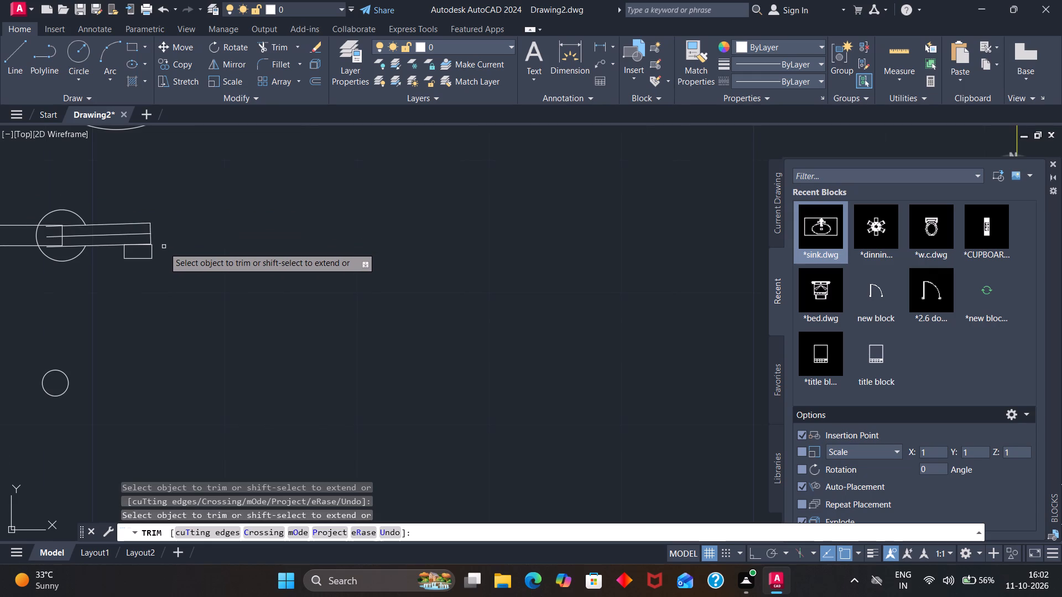
click(76, 67)
click(227, 177)
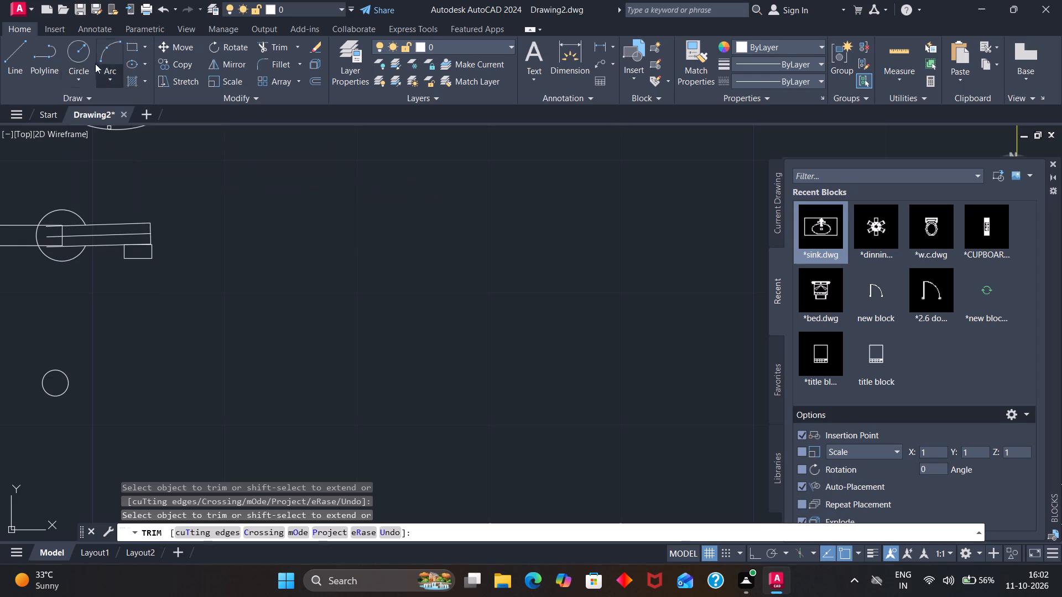
click(87, 61)
click(124, 258)
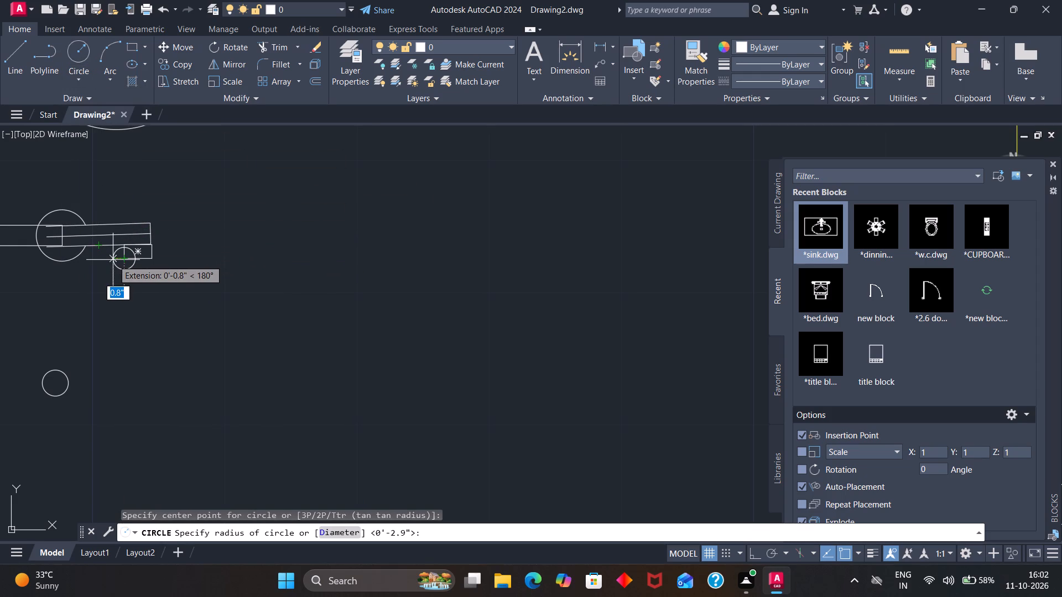
key(Escape)
key(space)
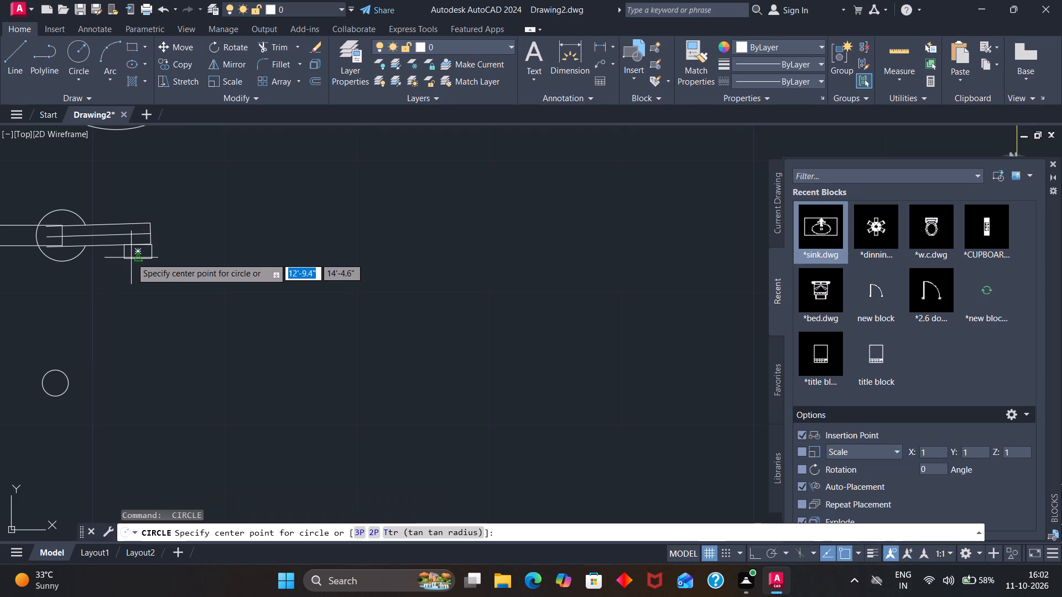
click(137, 251)
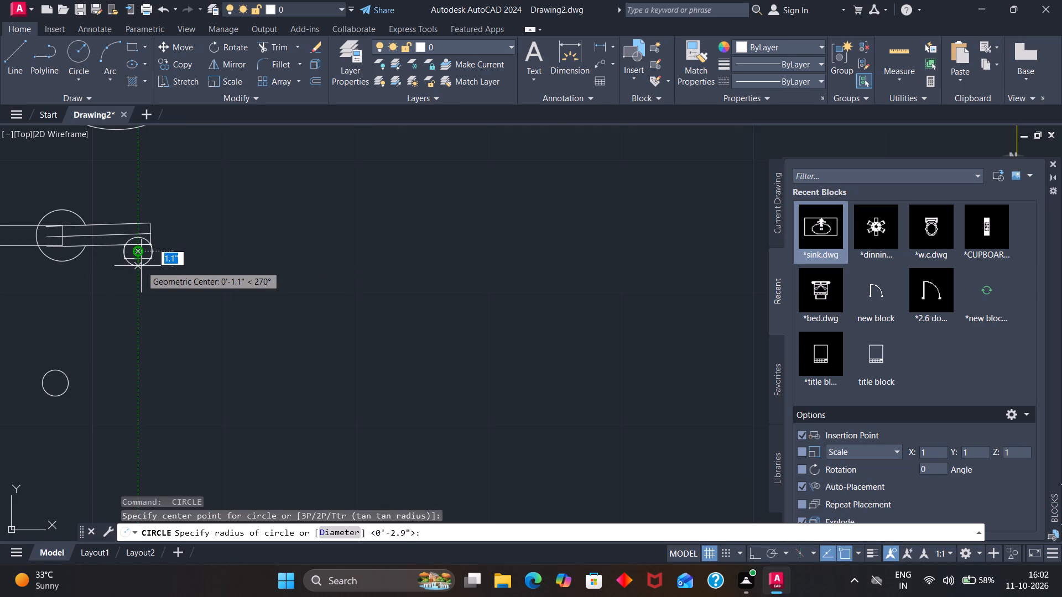
click(141, 264)
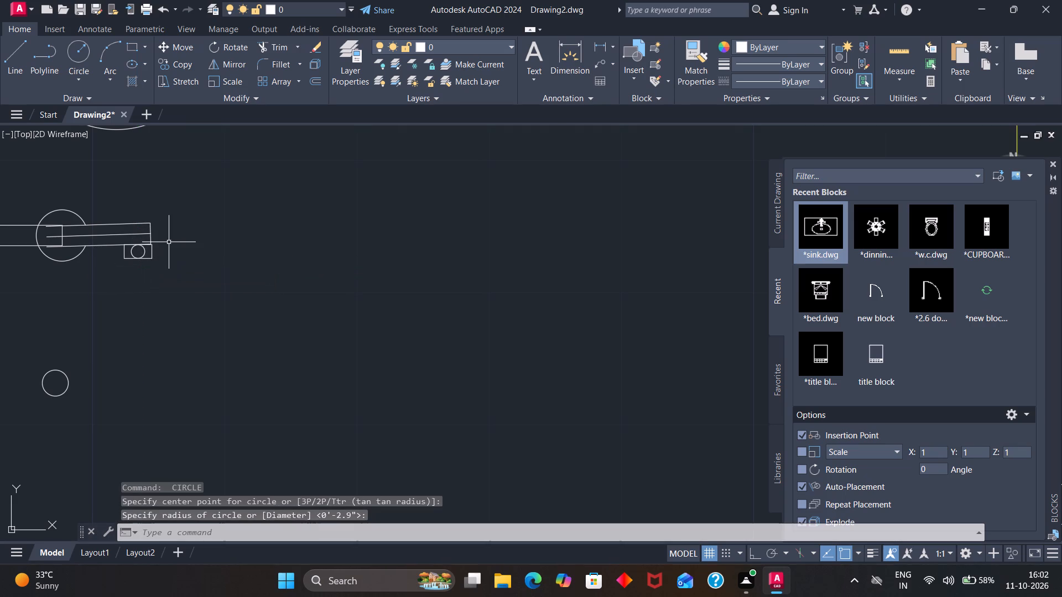
Look over the shower fixture in the bathroom and the layout of the whole floor plan.
scroll(169, 242, down, 2)
scroll(182, 229, up, 2)
scroll(182, 229, down, 2)
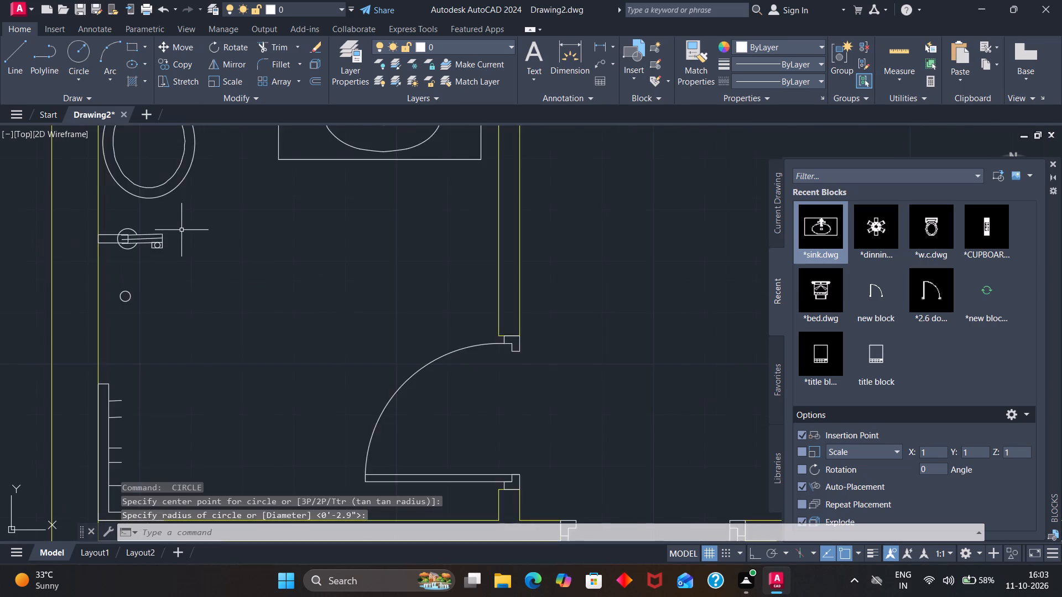
scroll(180, 231, down, 2)
scroll(199, 279, down, 2)
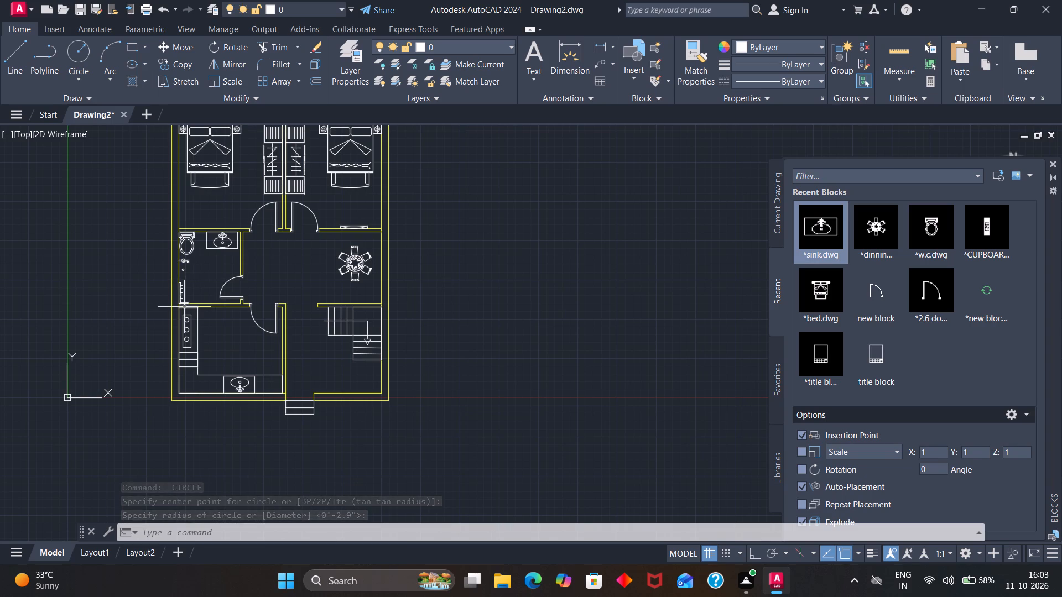
scroll(238, 438, down, 2)
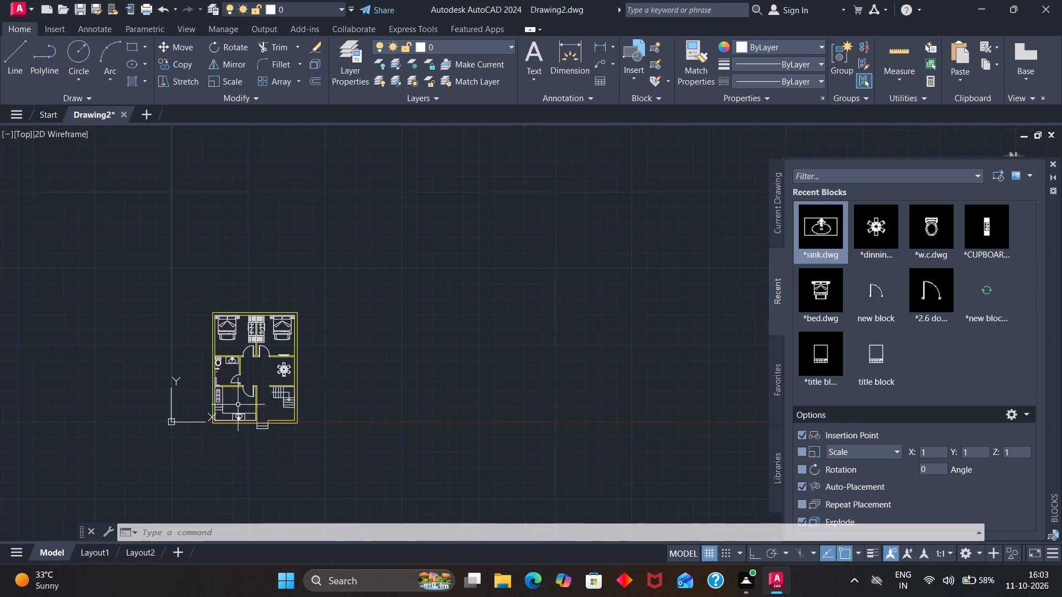
scroll(253, 332, up, 3)
scroll(246, 363, down, 3)
scroll(236, 386, up, 1)
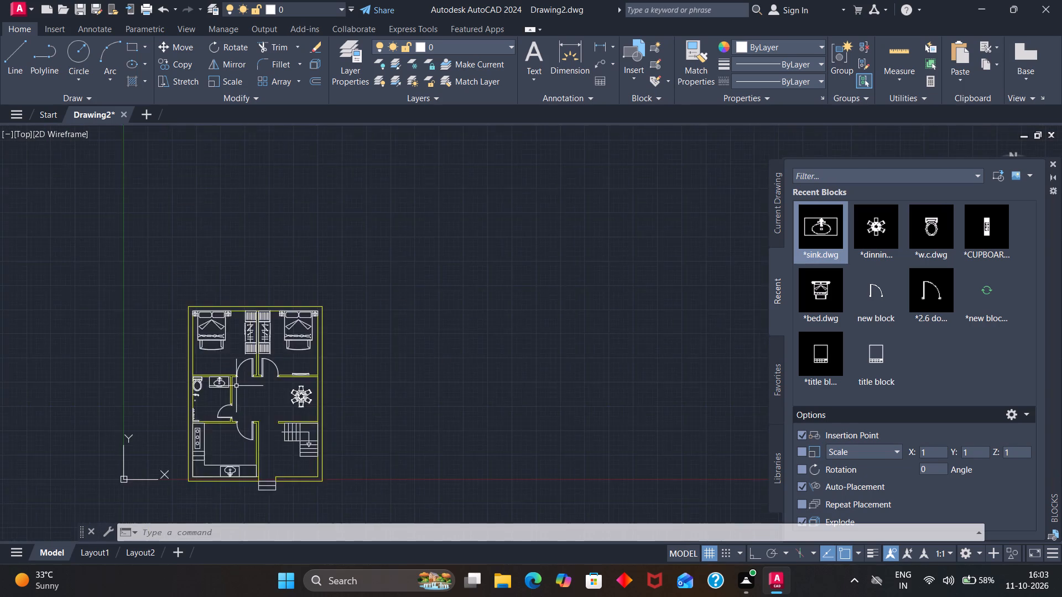
scroll(236, 386, up, 2)
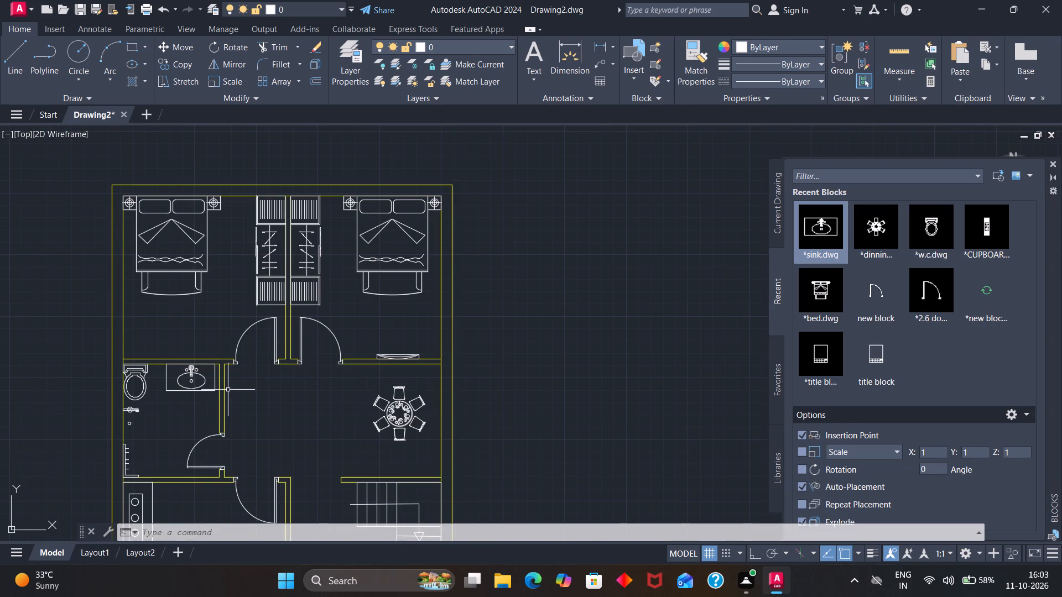
Create a new layer named door.
click(351, 84)
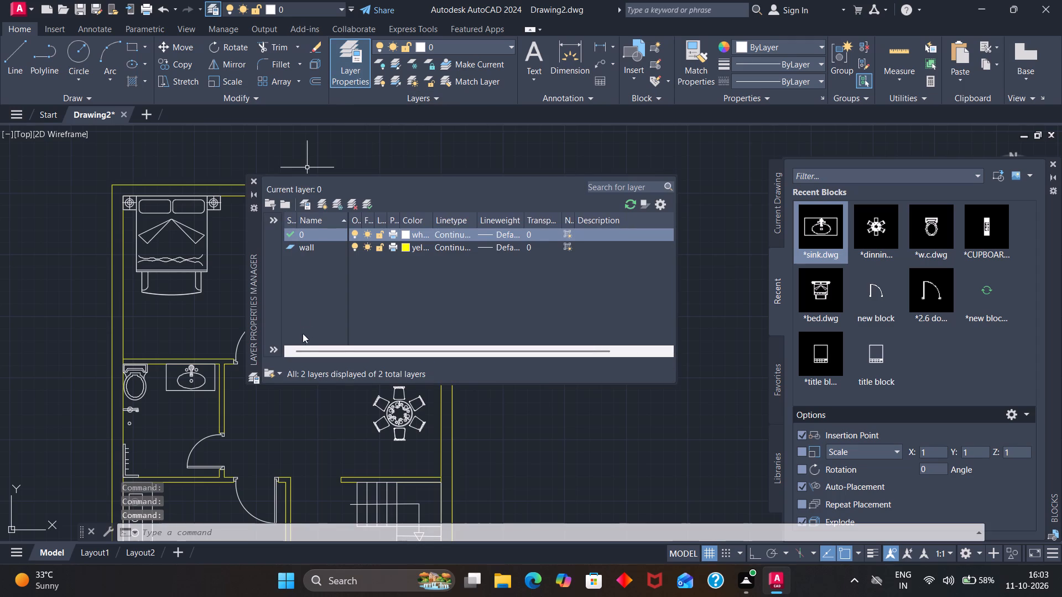
click(321, 203)
click(327, 247)
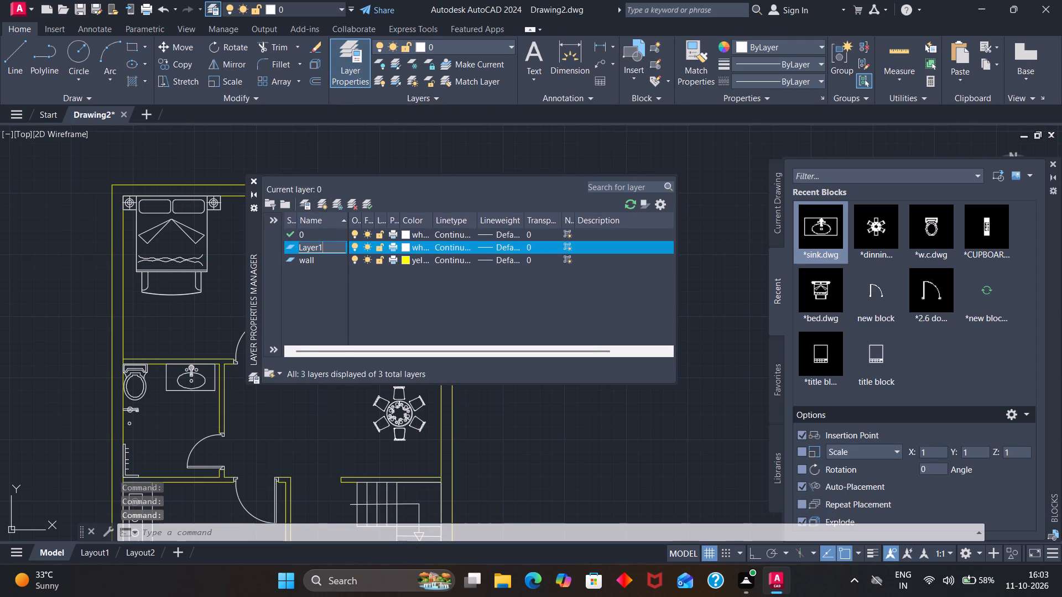
key(BackSpace)
key(BackSpace)
key(BackSpace)
key(BackSpace)
key(BackSpace)
key(BackSpace)
key(BackSpace)
key(BackSpace)
key(BackSpace)
key(BackSpace)
key(BackSpace)
key(BackSpace)
key(BackSpace)
text(door)
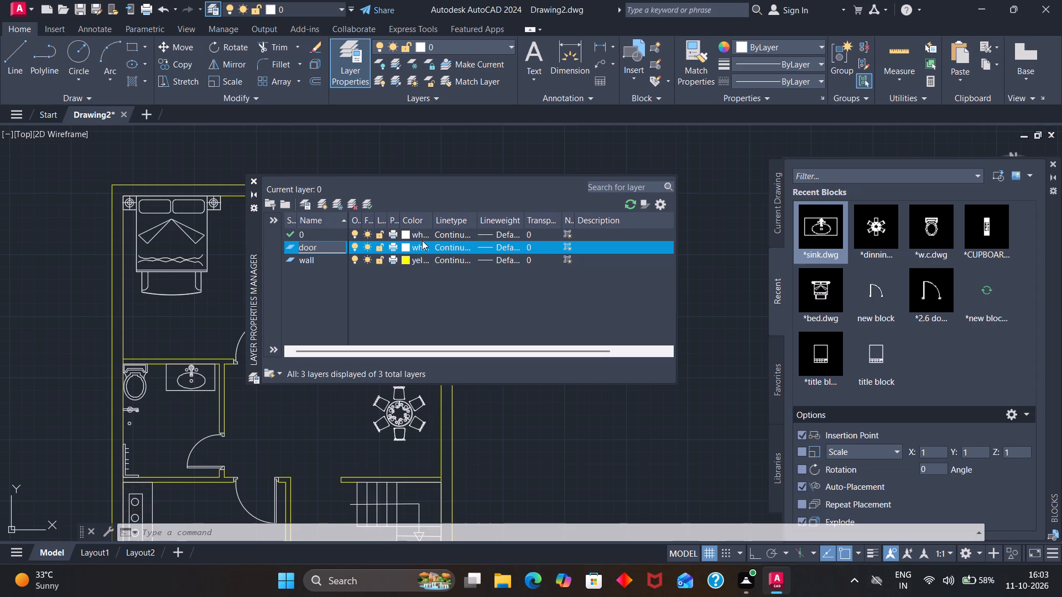
Set the door layer's colour to red and close the layer manager.
click(405, 242)
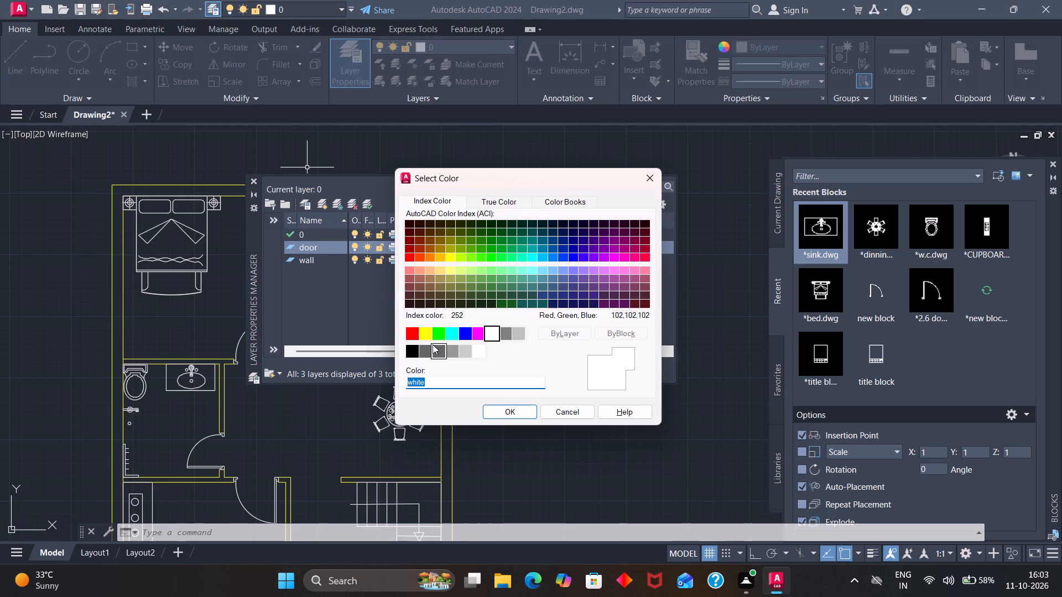
click(410, 337)
click(502, 415)
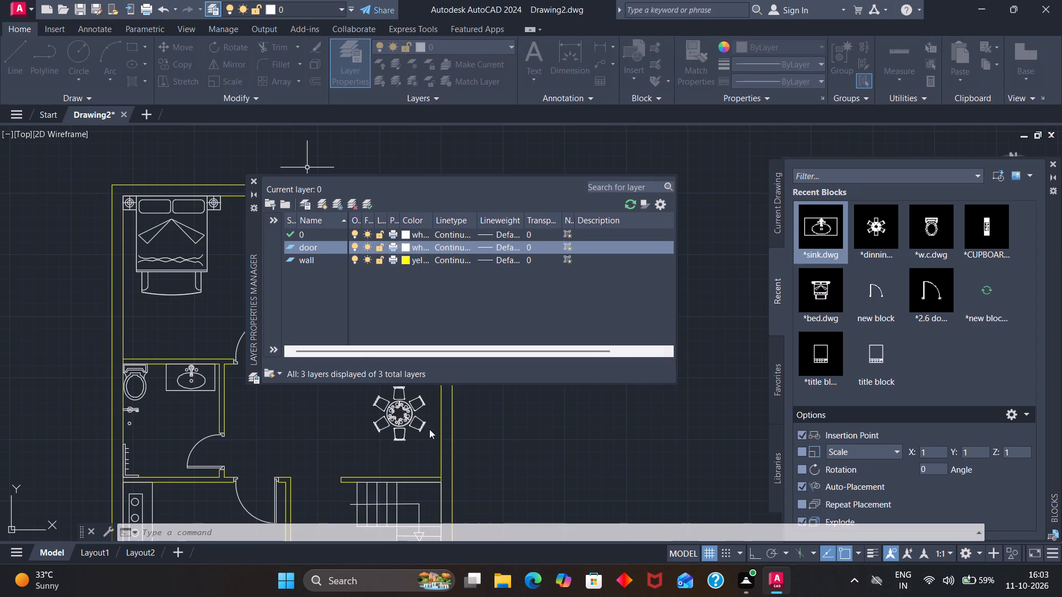
click(251, 180)
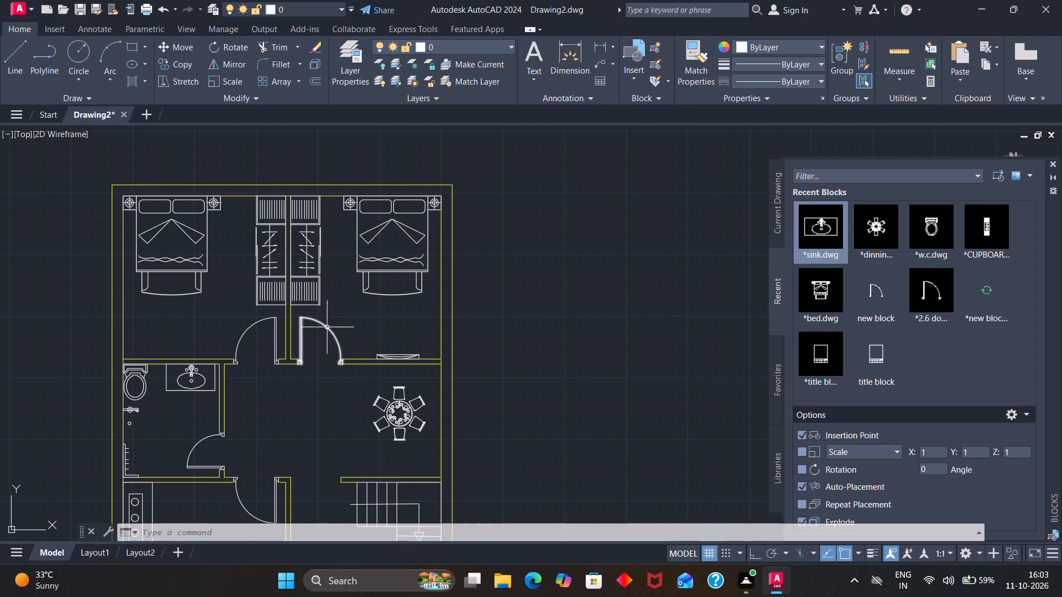
Assign the two bedroom doors, the bathroom door and the kitchen door to the red door layer.
click(327, 327)
click(243, 336)
scroll(244, 342, down, 1)
click(243, 441)
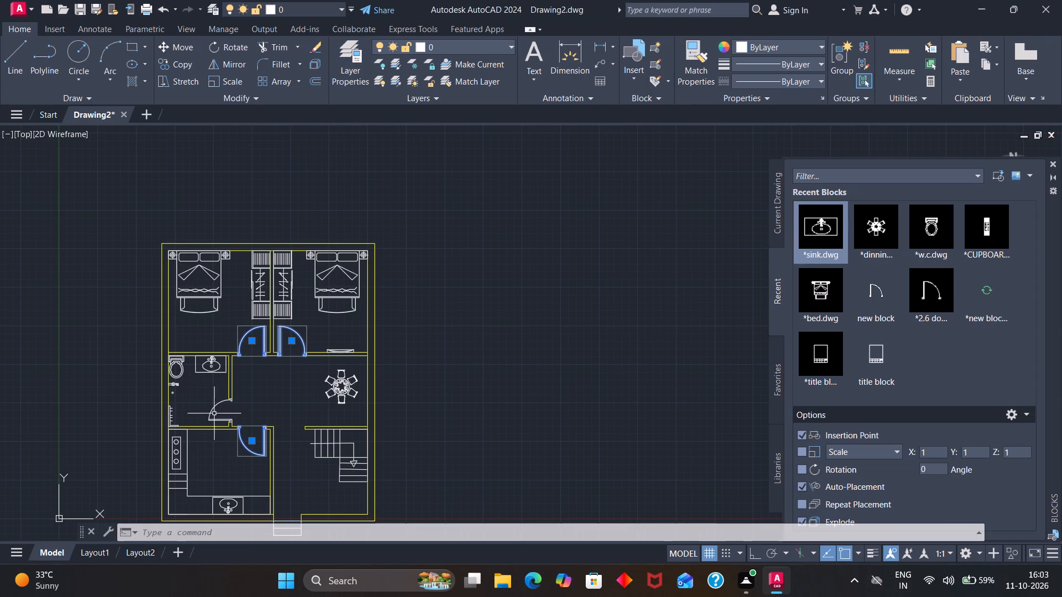
click(211, 412)
click(507, 43)
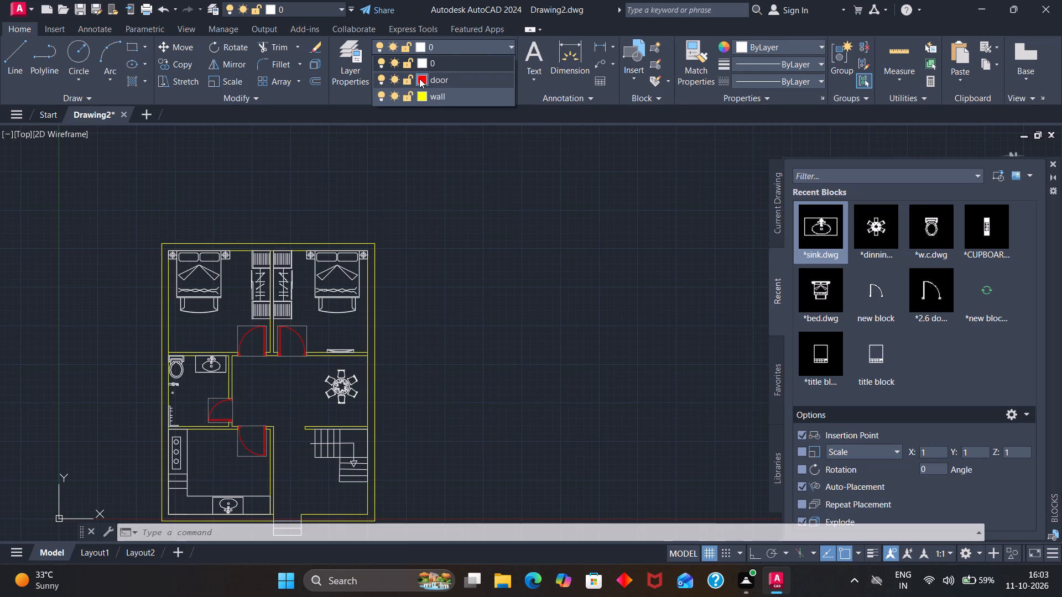
click(419, 78)
drag(523, 385, 519, 396)
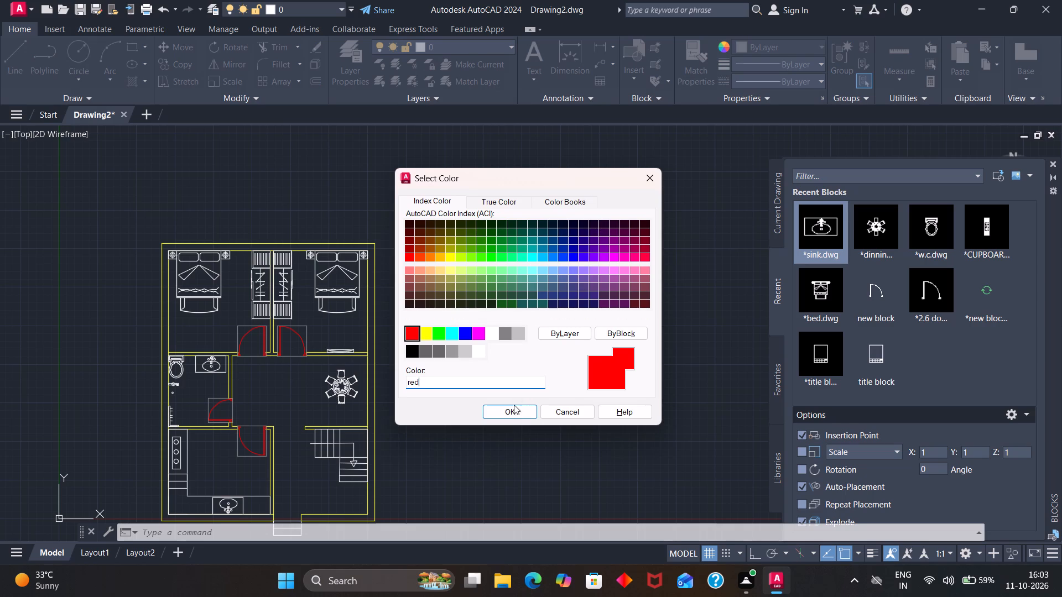
click(511, 418)
key(Escape)
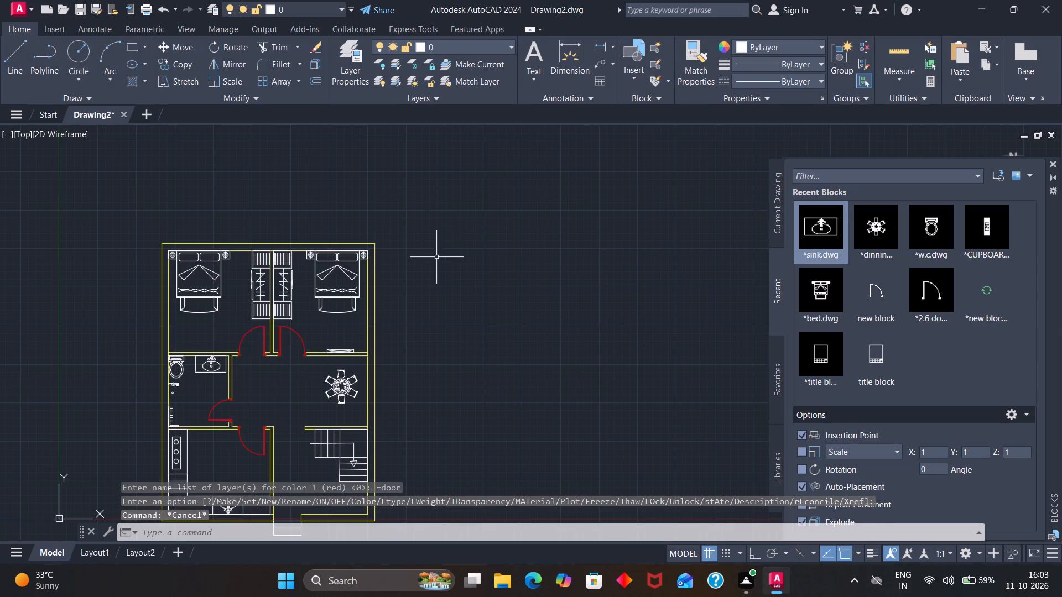
Draw a short vertical line, about 4" long, up from the wall corner on each side of the opening beside the staircase.
scroll(427, 282, down, 2)
scroll(394, 343, up, 4)
scroll(394, 340, down, 2)
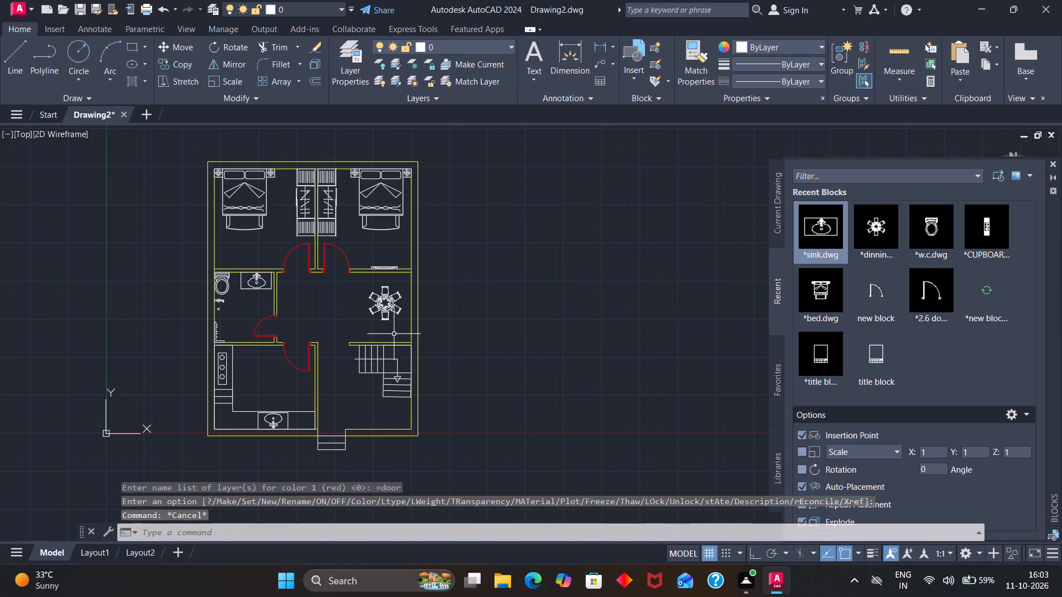
scroll(326, 340, up, 3)
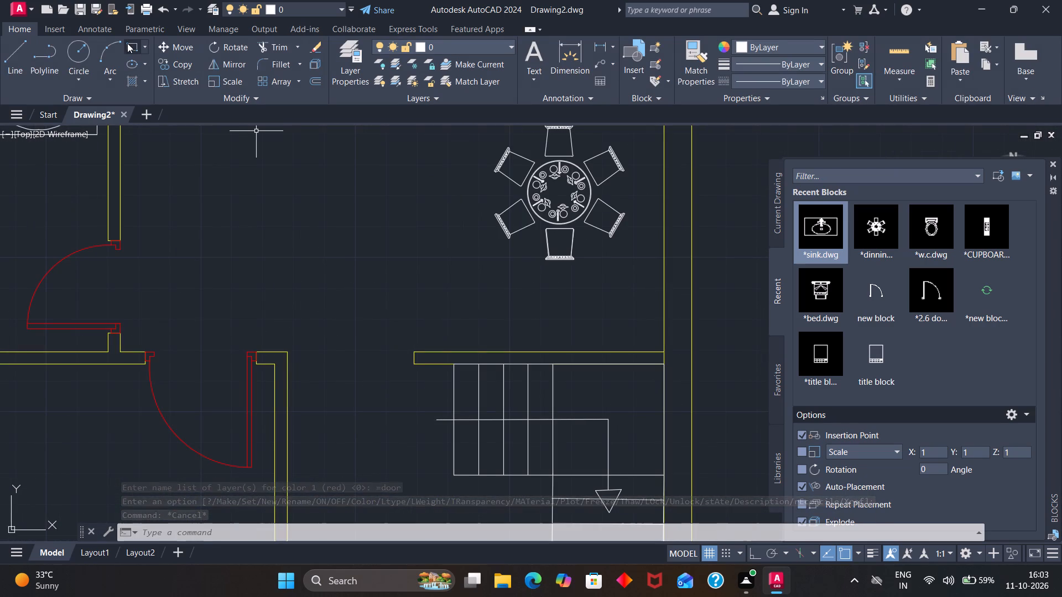
click(9, 53)
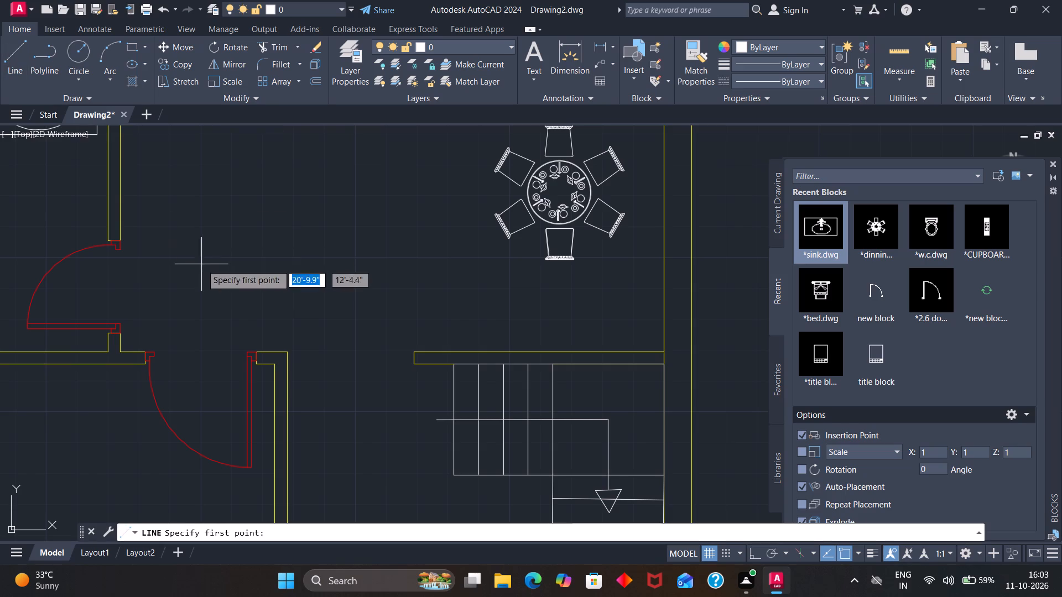
click(287, 352)
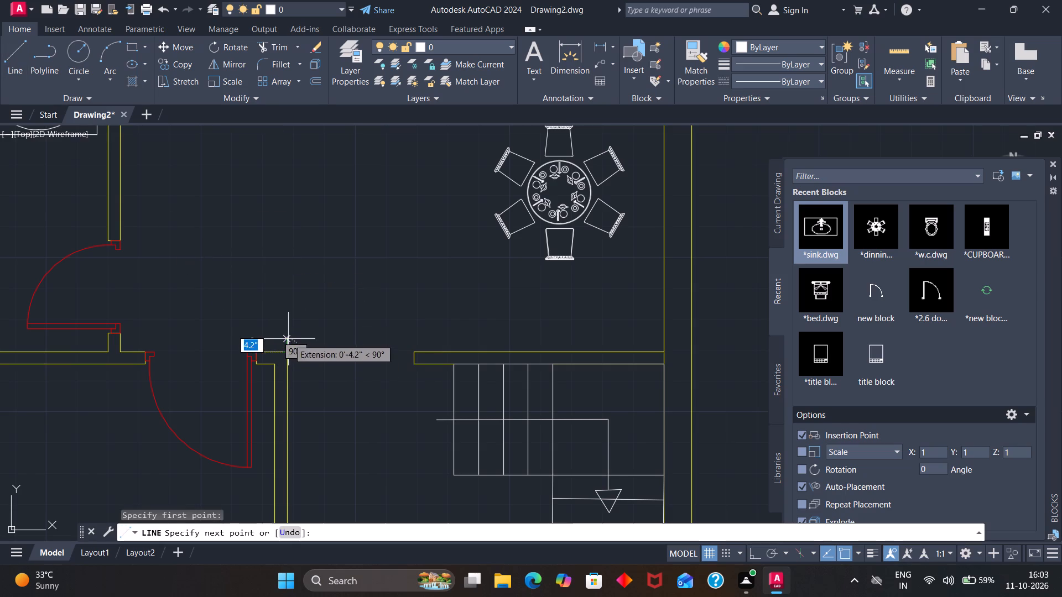
click(288, 339)
key(Escape)
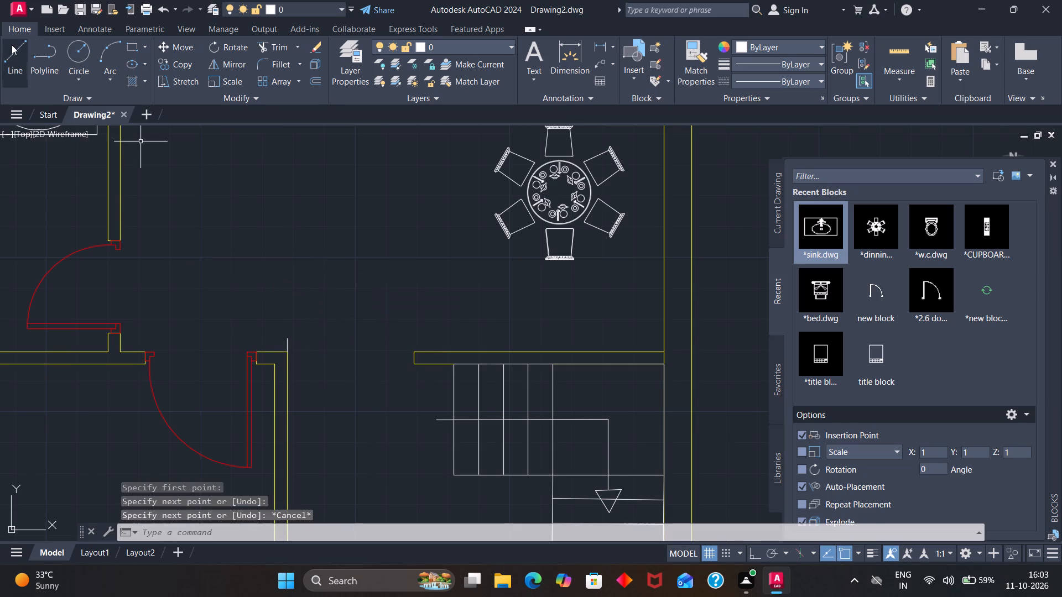
click(14, 46)
click(416, 350)
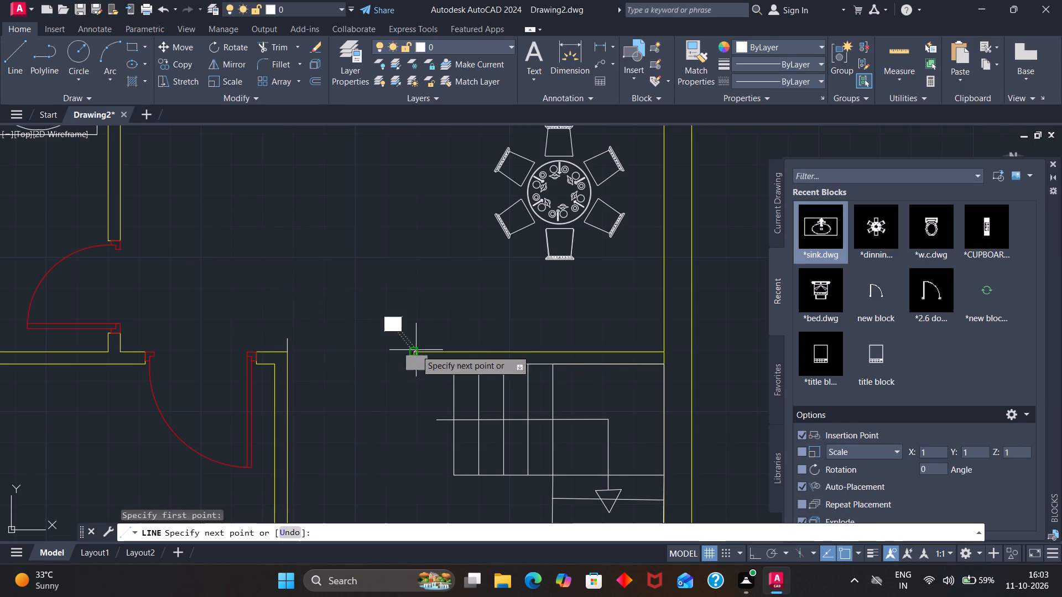
click(416, 339)
key(Escape)
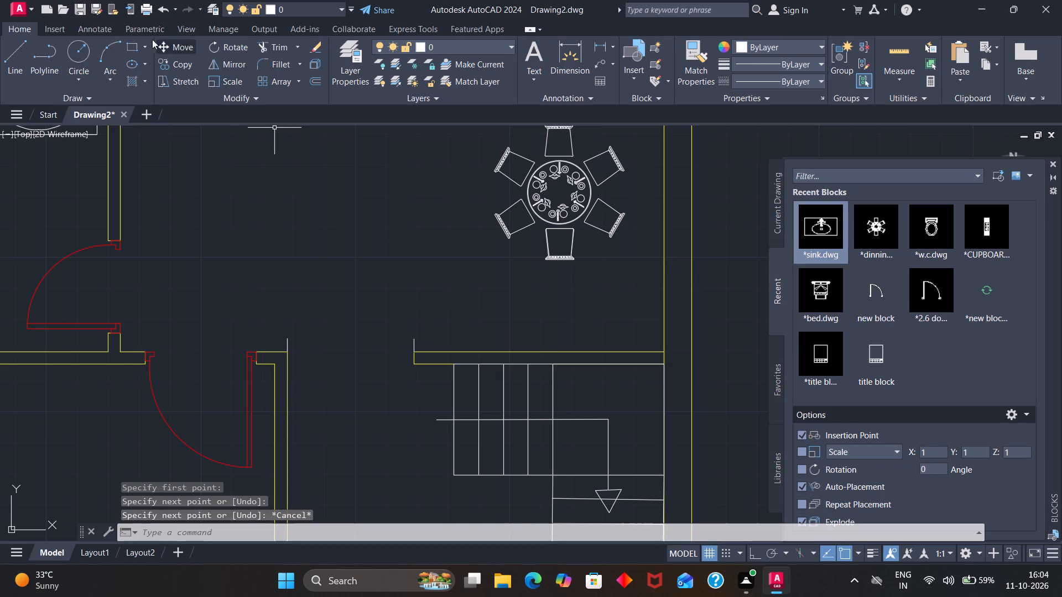
Draw a very thin rectangle about 3'-5" long across the opening, joining the tops of the two short lines.
click(130, 43)
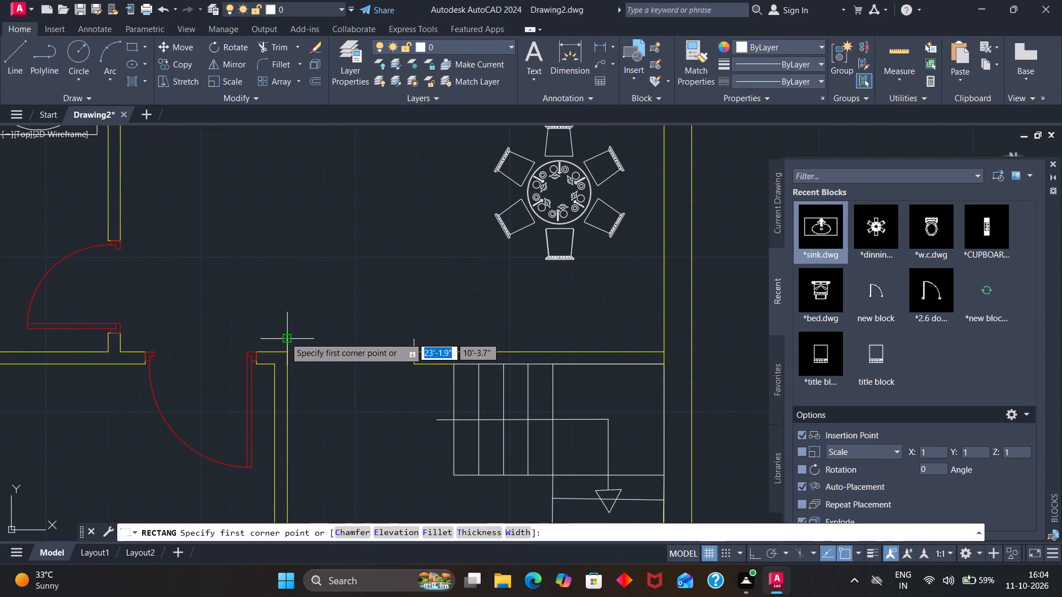
click(285, 337)
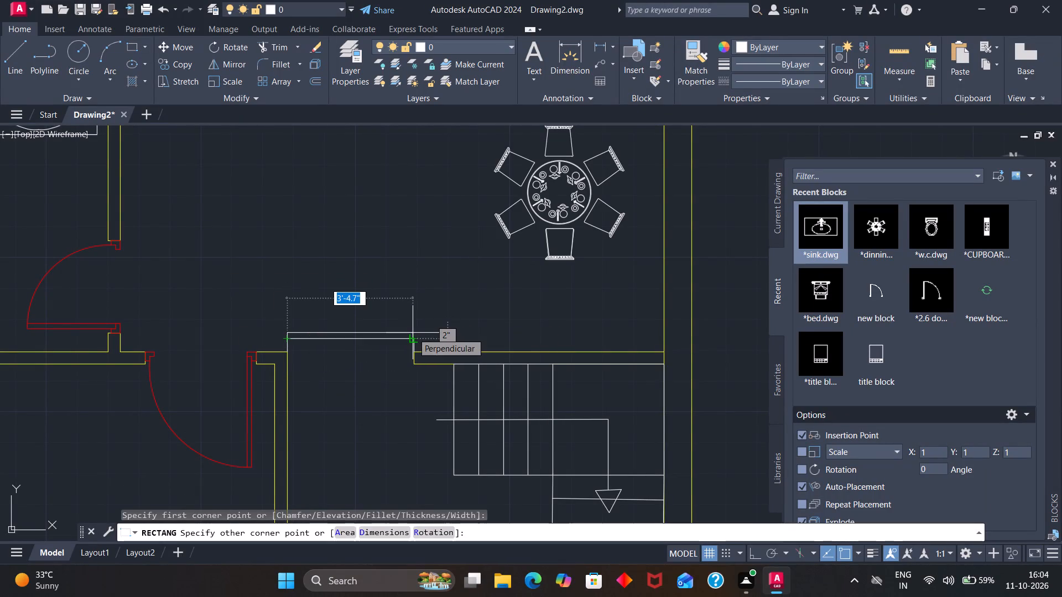
click(413, 333)
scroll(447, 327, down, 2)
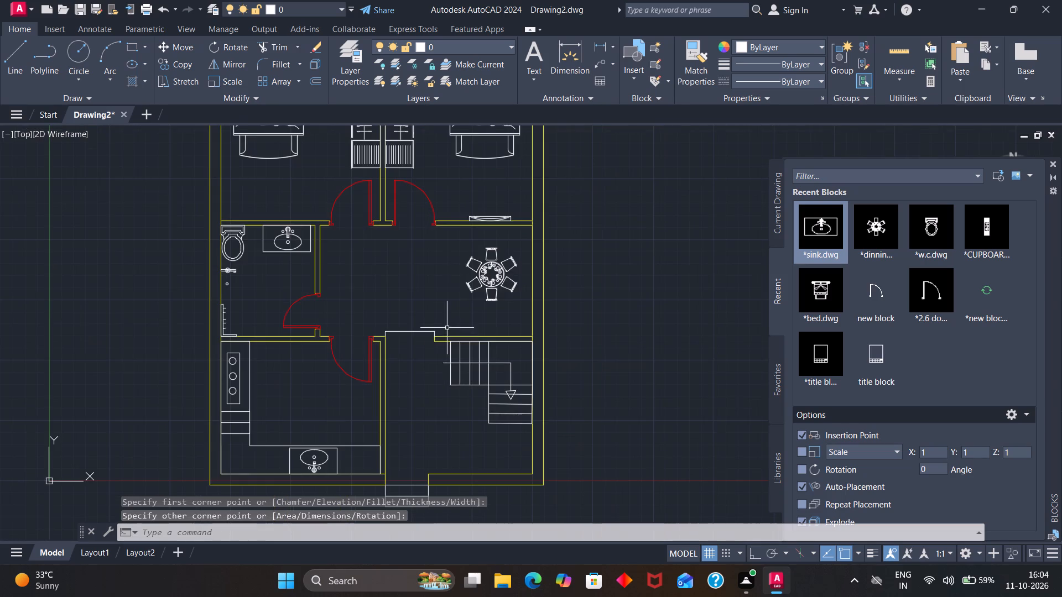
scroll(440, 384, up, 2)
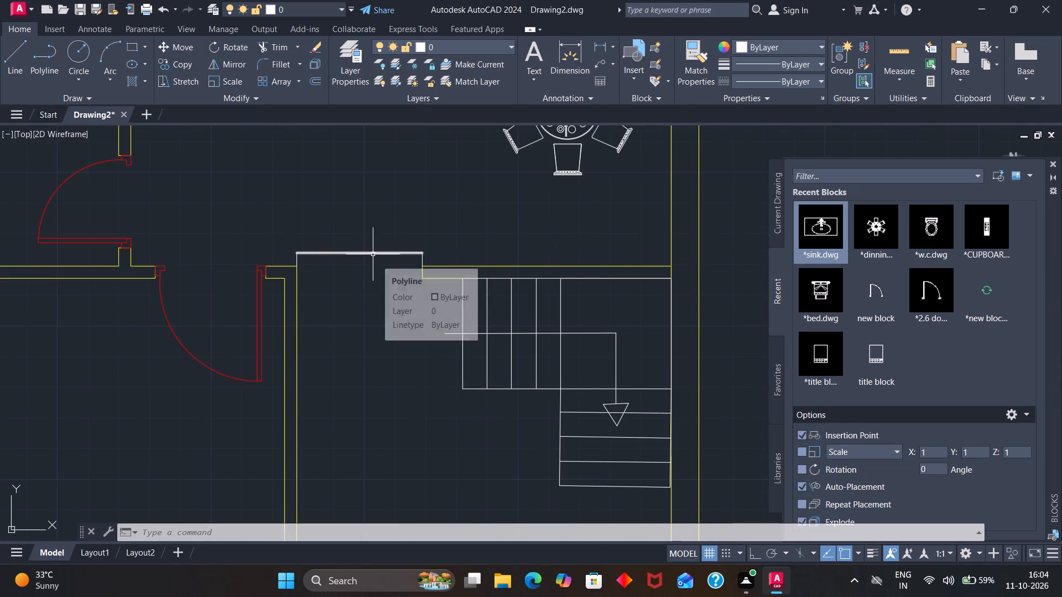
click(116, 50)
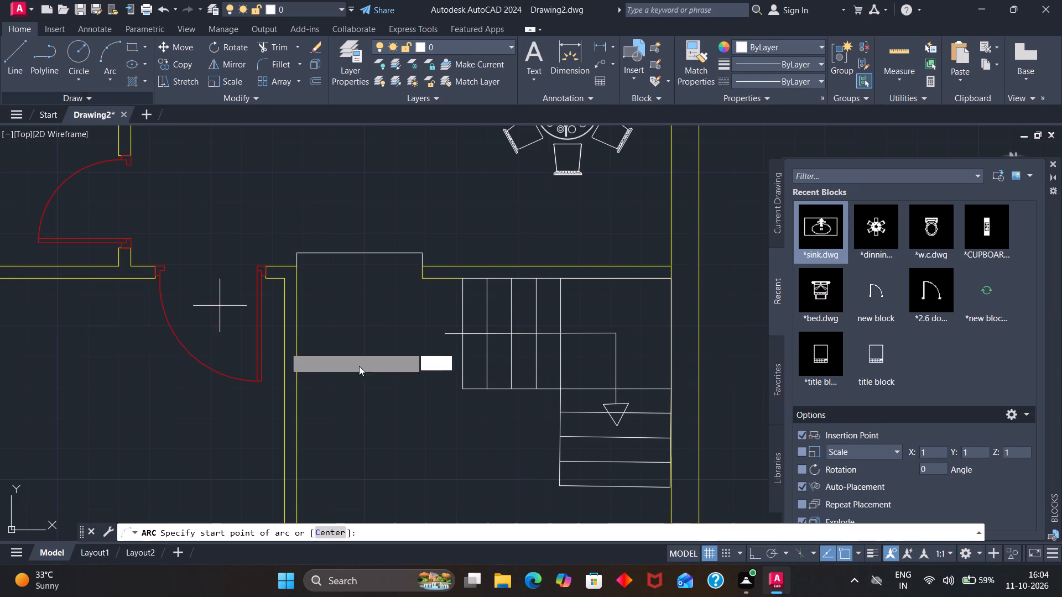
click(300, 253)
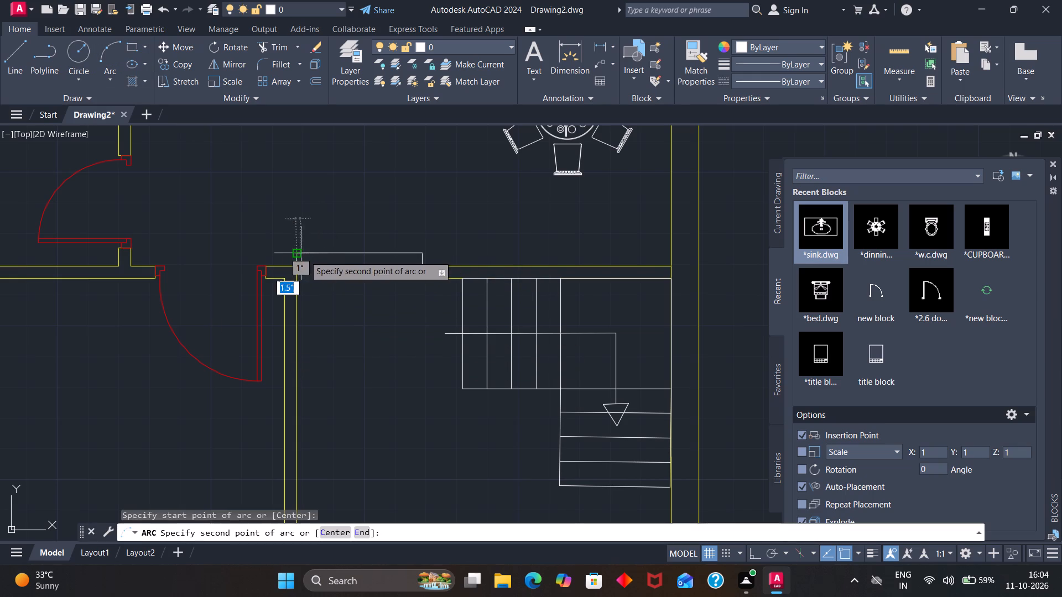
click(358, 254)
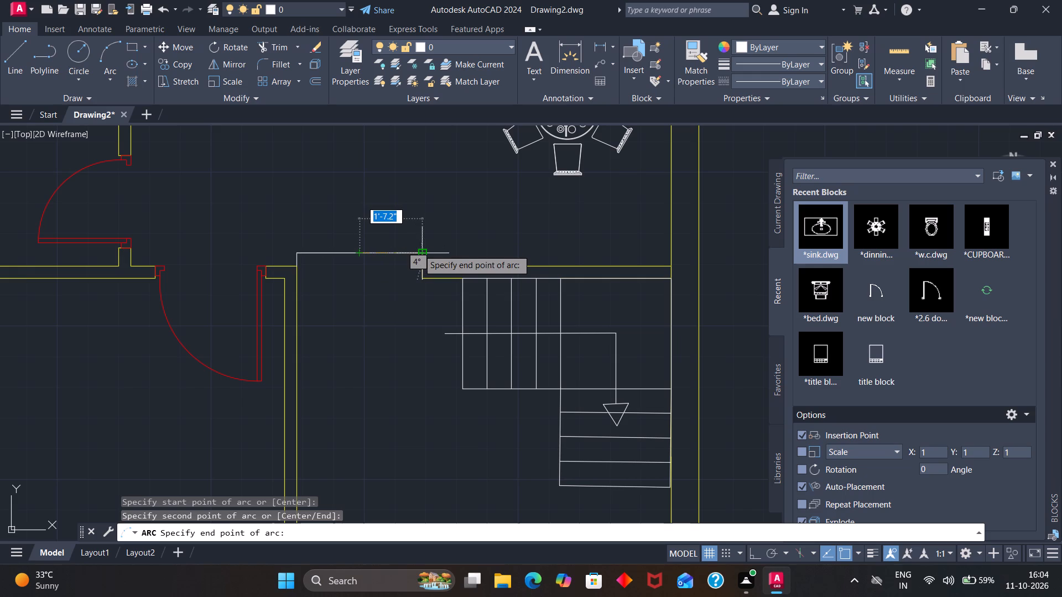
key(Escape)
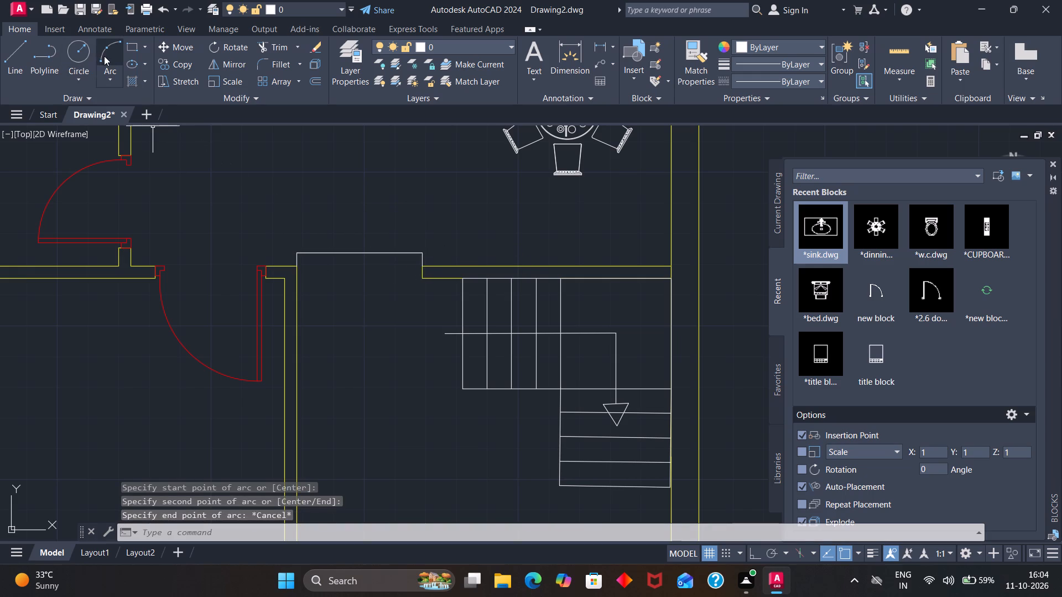
Draw a shallow three-point arc over the opening, through both ends of the thin rectangle and down to the staircase wall.
click(104, 56)
click(298, 253)
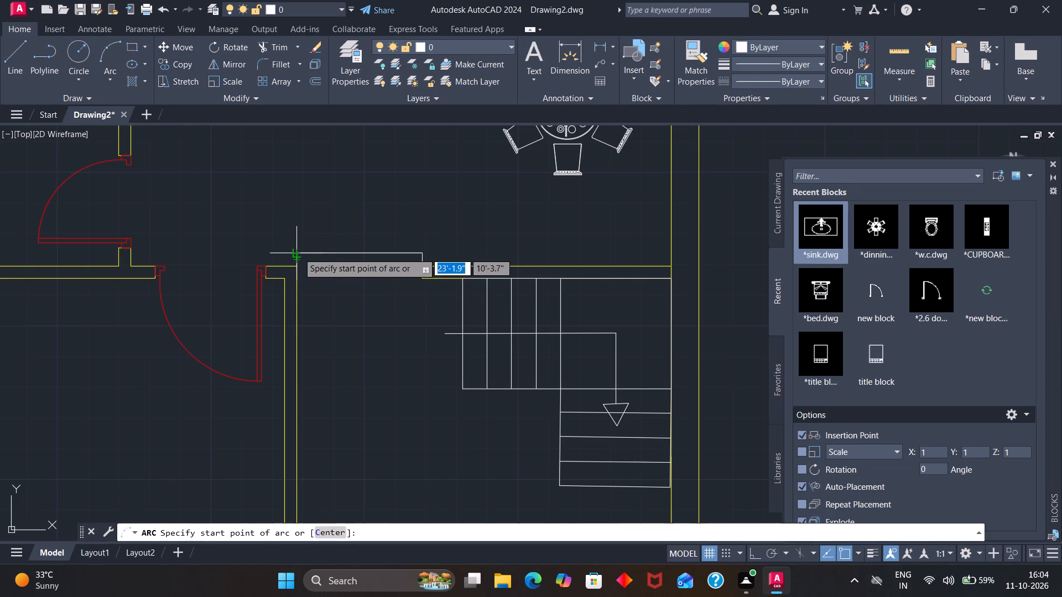
click(426, 252)
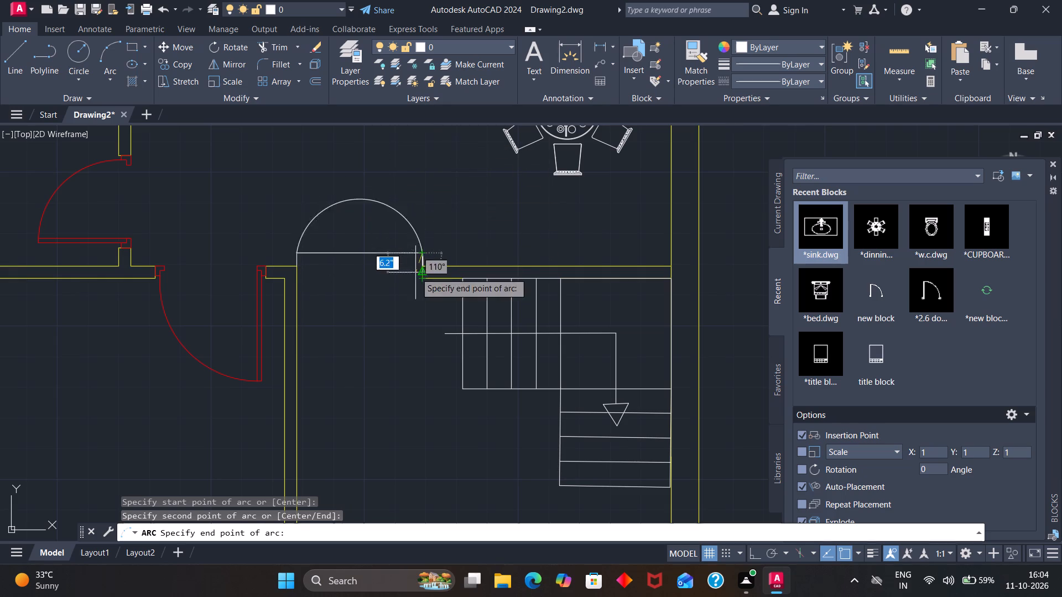
click(442, 262)
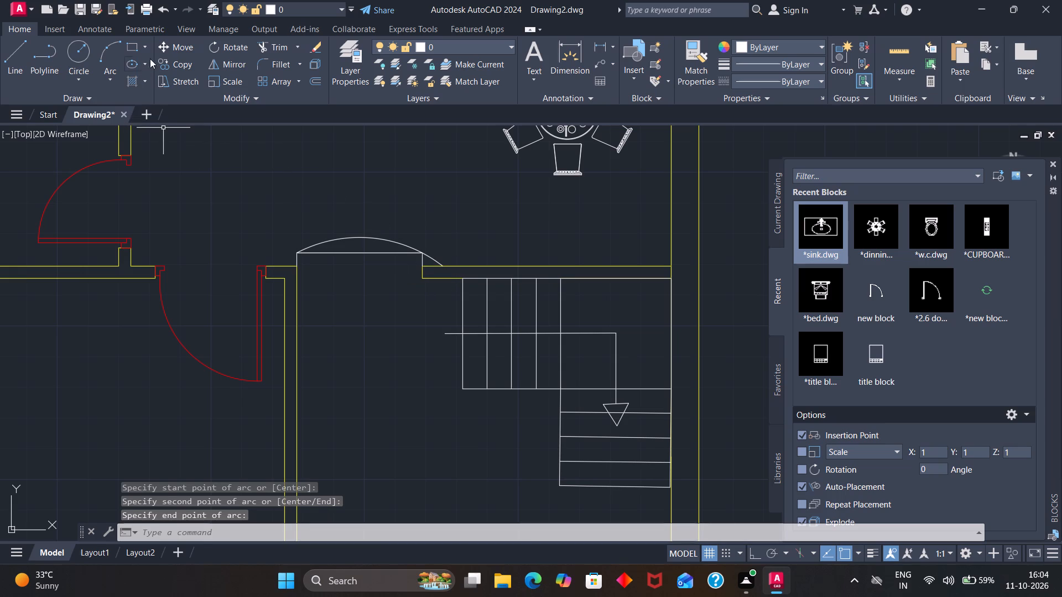
Trim off the arc's tail that extends beyond the opening's staircase-side line.
click(269, 45)
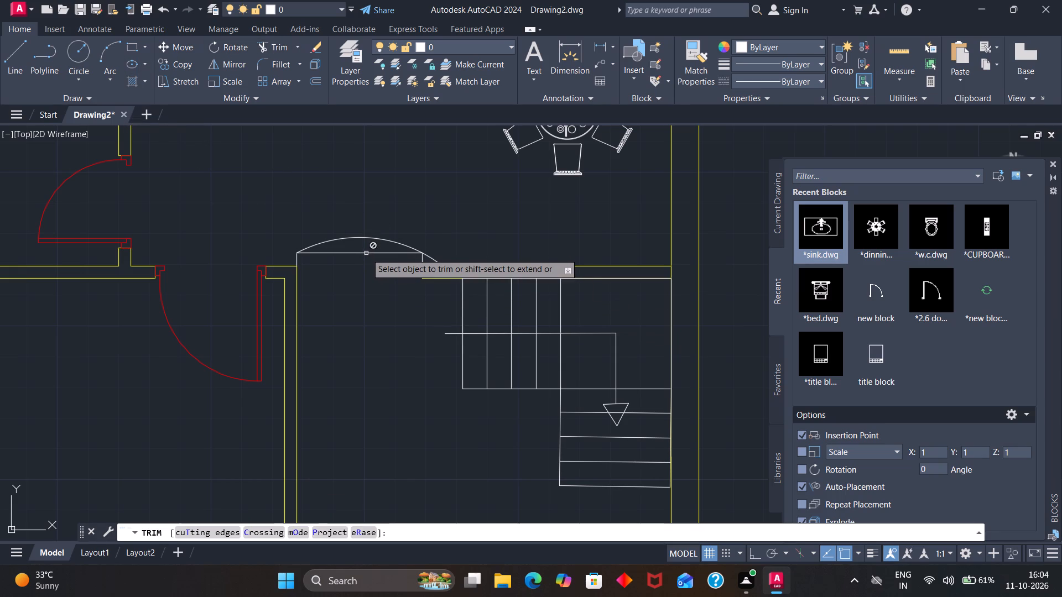
key(Escape)
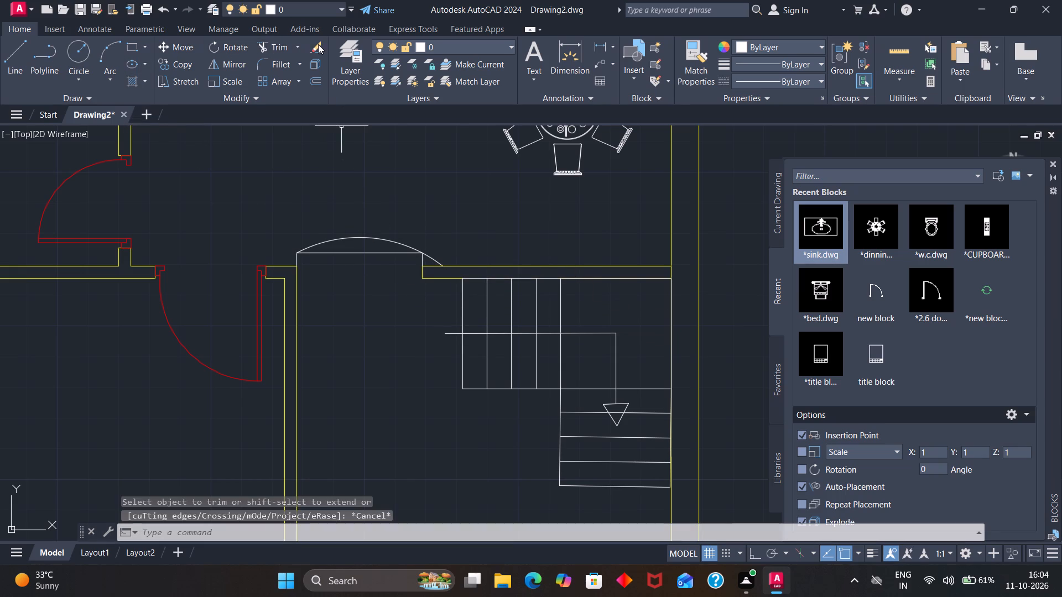
click(265, 46)
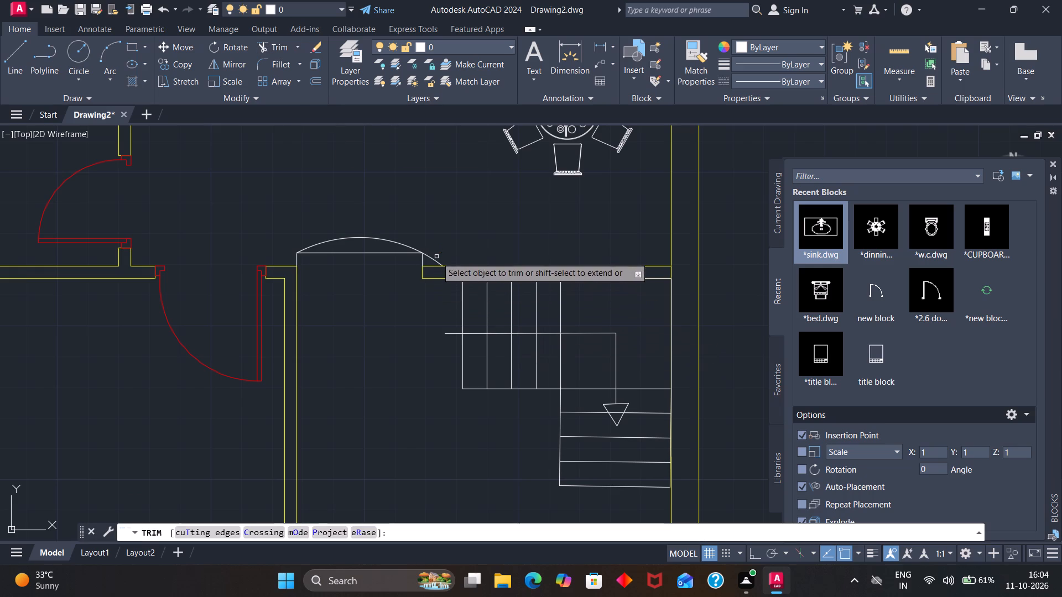
click(434, 260)
scroll(447, 256, down, 1)
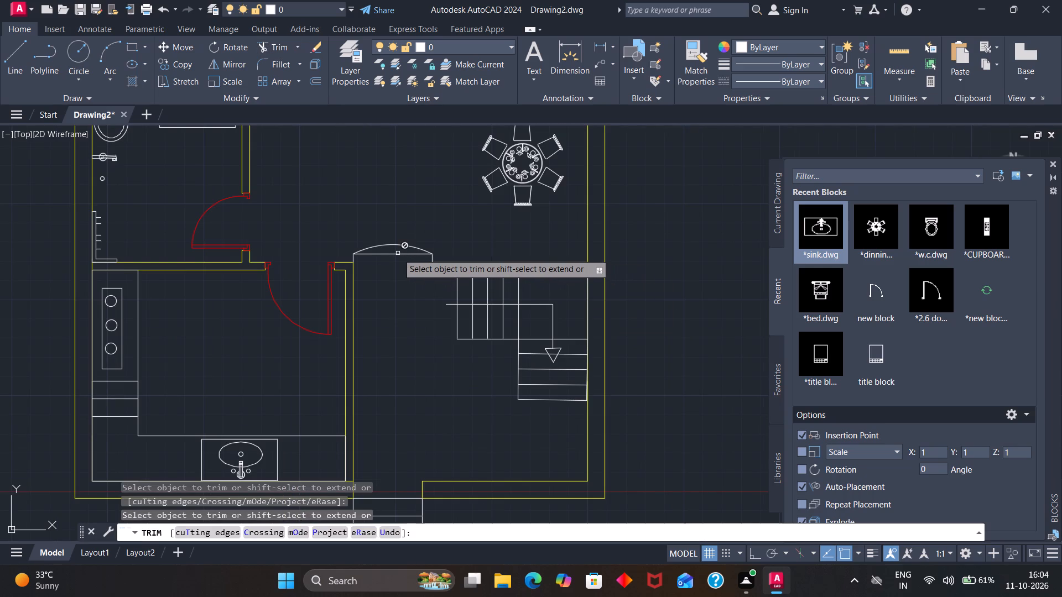
key(Escape)
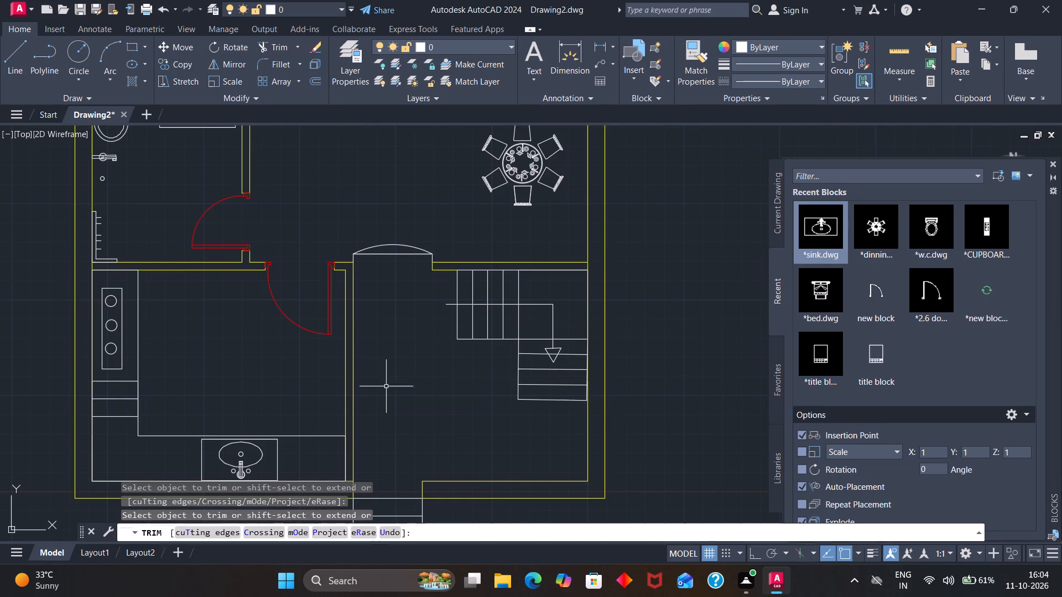
Delete the thin rectangle under the arc across the opening beside the staircase.
scroll(429, 347, down, 4)
scroll(412, 350, up, 2)
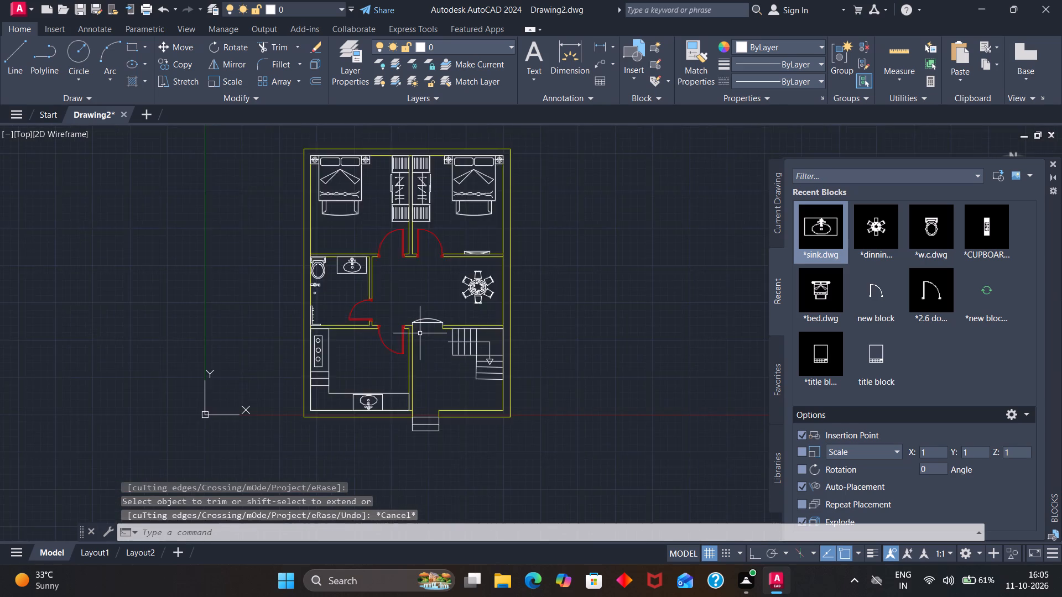
scroll(422, 333, up, 3)
click(431, 291)
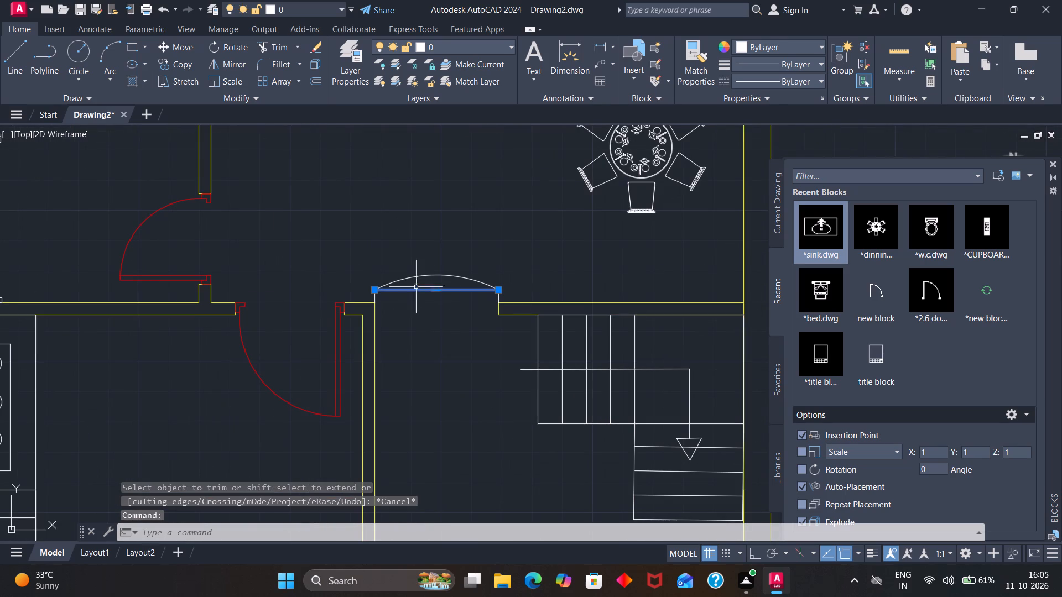
key(Delete)
Examine the whole floor plan, from the bedrooms down to the kitchen, staircase and entrance.
scroll(364, 233, down, 1)
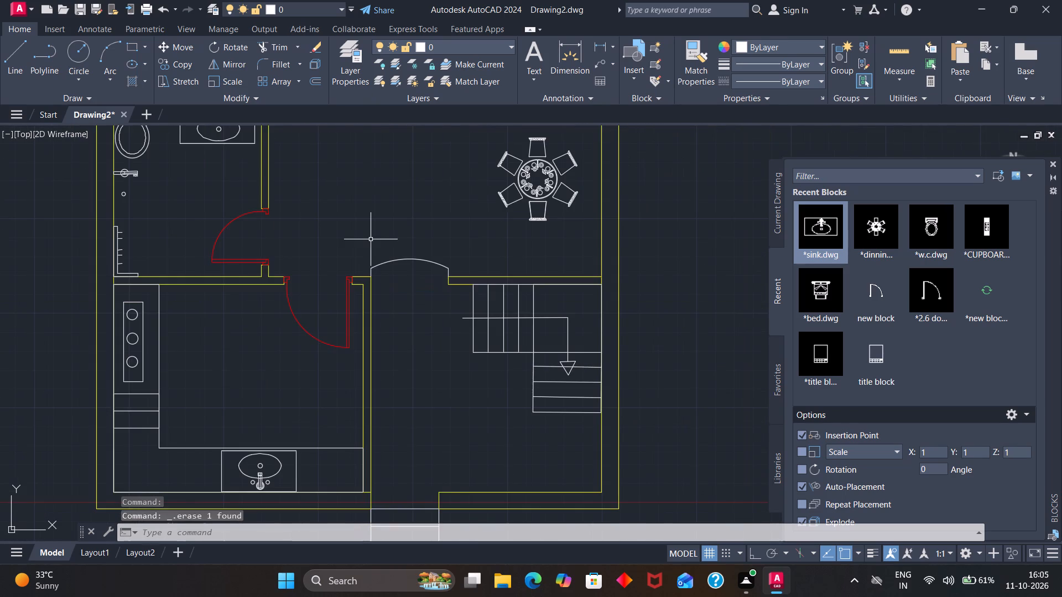
scroll(397, 307, down, 4)
scroll(333, 217, up, 3)
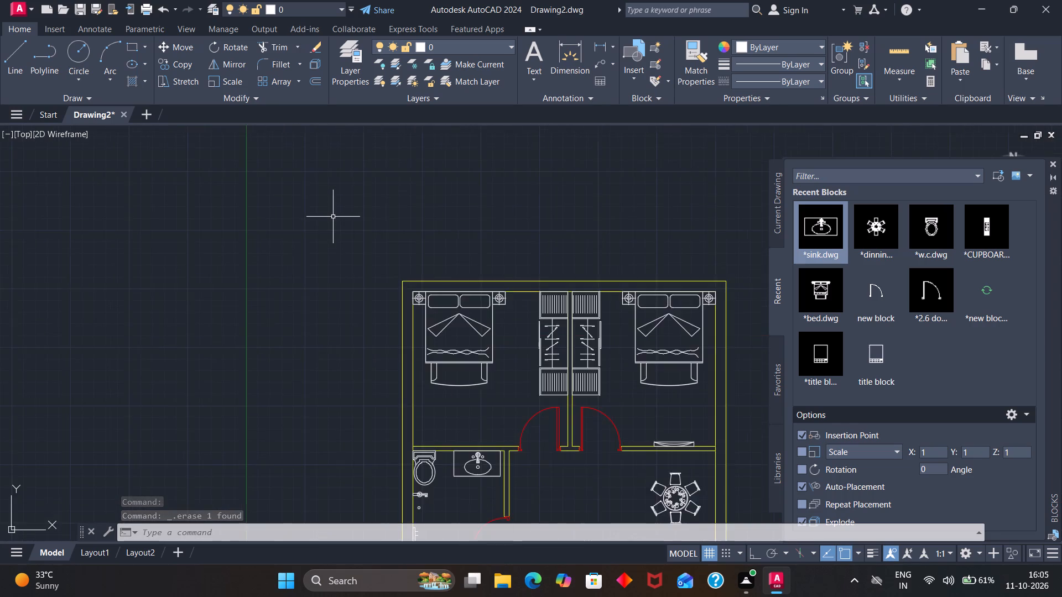
scroll(333, 217, down, 4)
scroll(351, 264, up, 4)
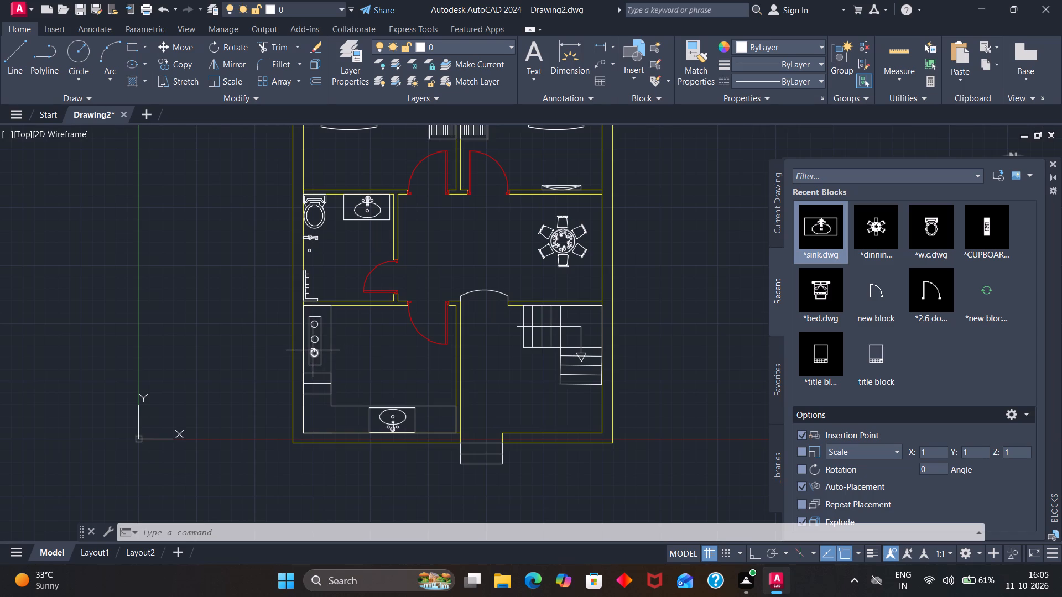
scroll(329, 345, down, 2)
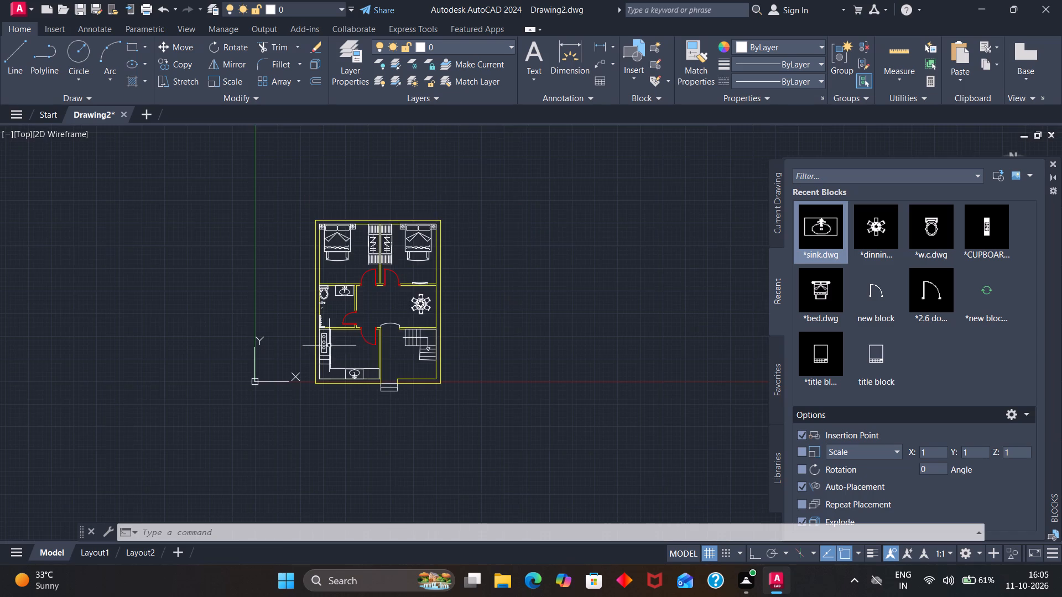
scroll(329, 345, up, 3)
scroll(329, 345, down, 4)
scroll(358, 374, up, 1)
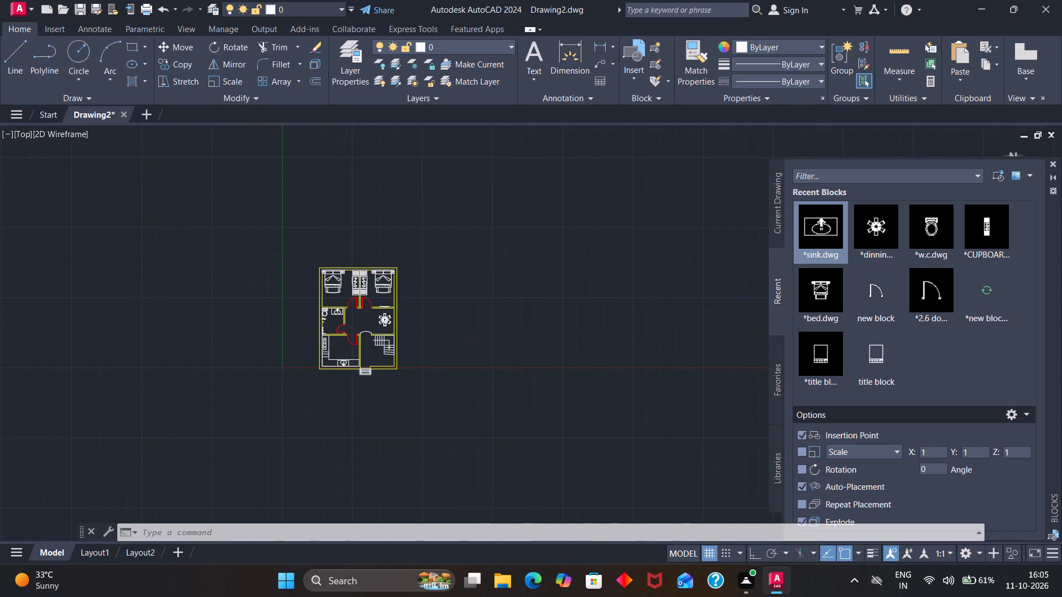
scroll(358, 374, up, 4)
scroll(358, 374, down, 3)
scroll(329, 33, down, 1)
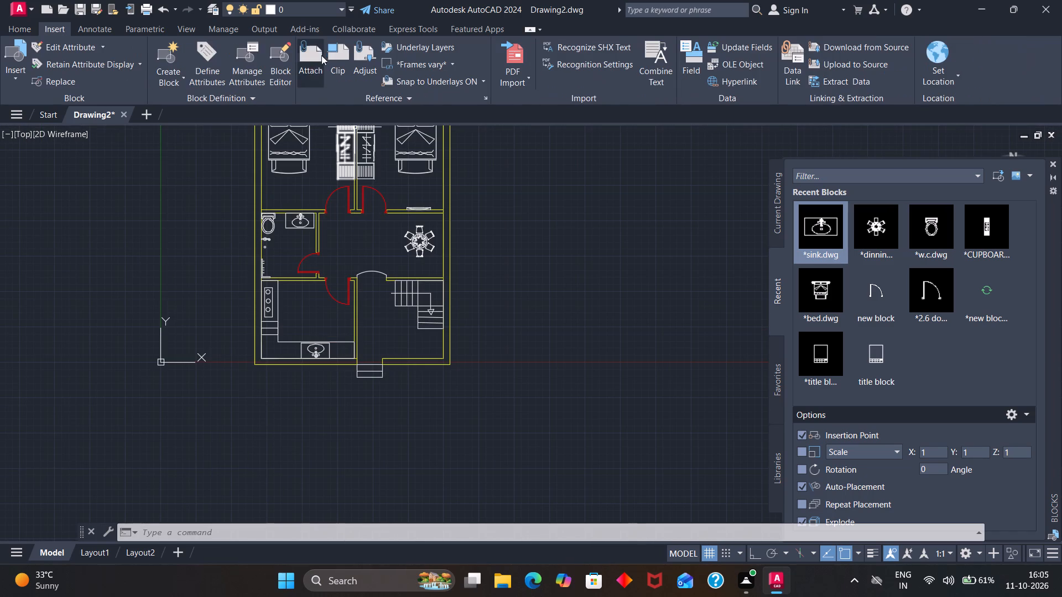
scroll(200, 218, down, 3)
scroll(200, 198, up, 3)
Add the multiline text label "BED ROOM 1" below the bed in the bedroom above the bathroom.
click(19, 23)
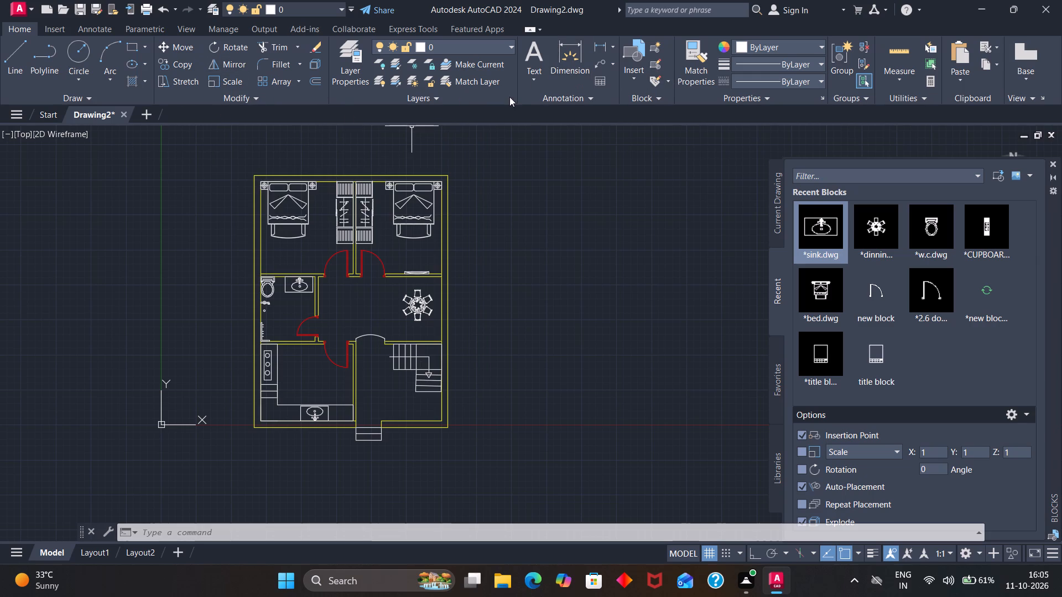
click(536, 68)
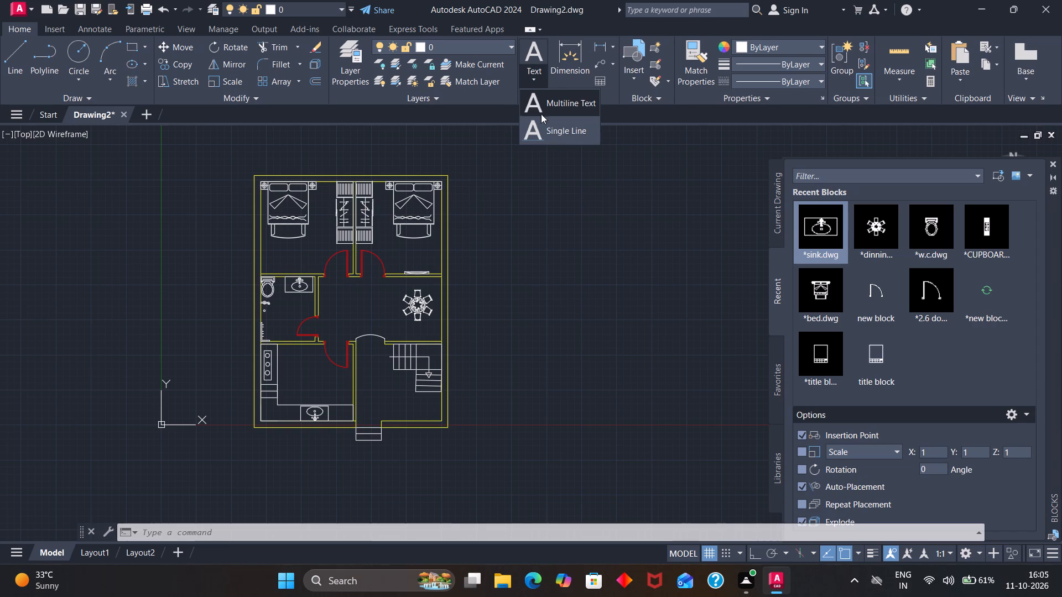
click(550, 99)
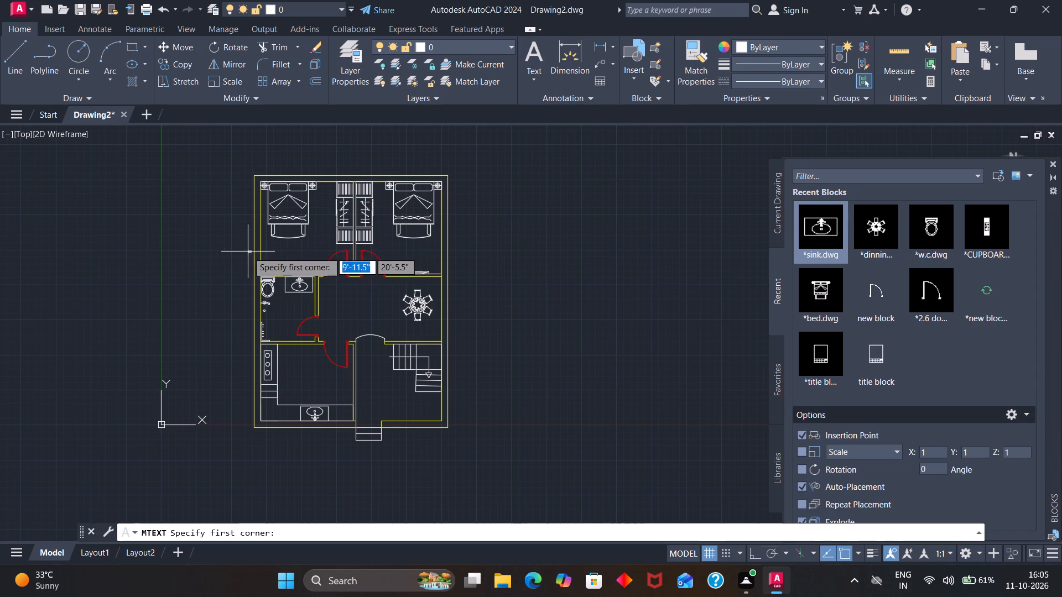
scroll(287, 257, up, 3)
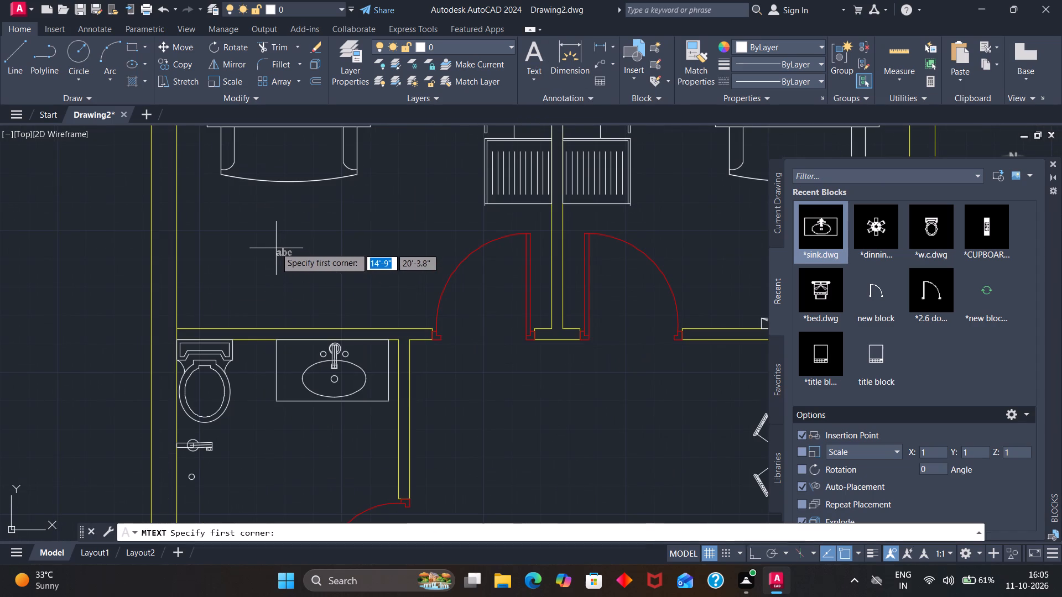
click(271, 245)
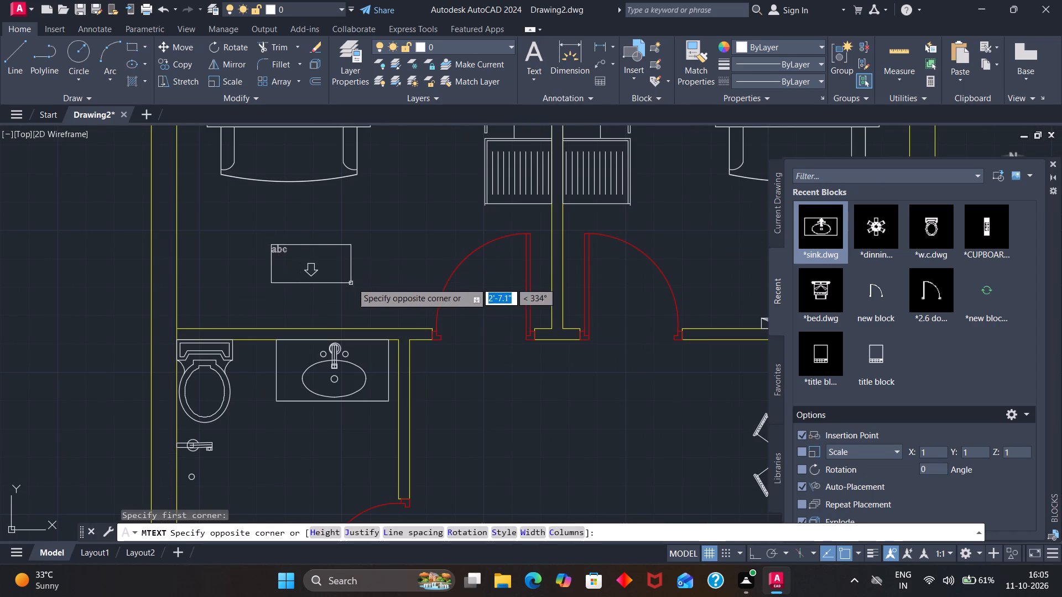
click(370, 266)
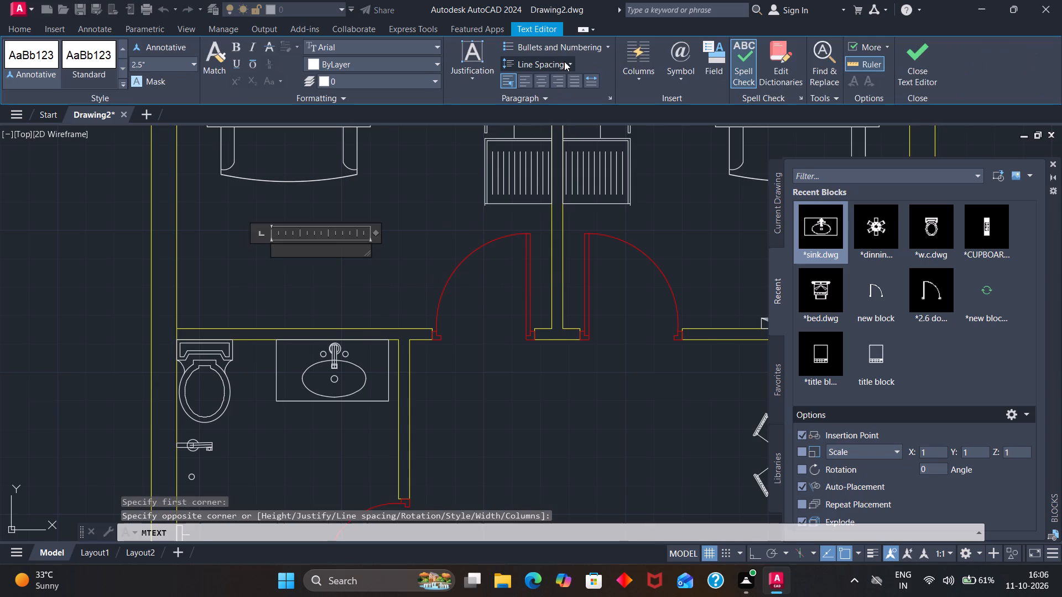
key(b)
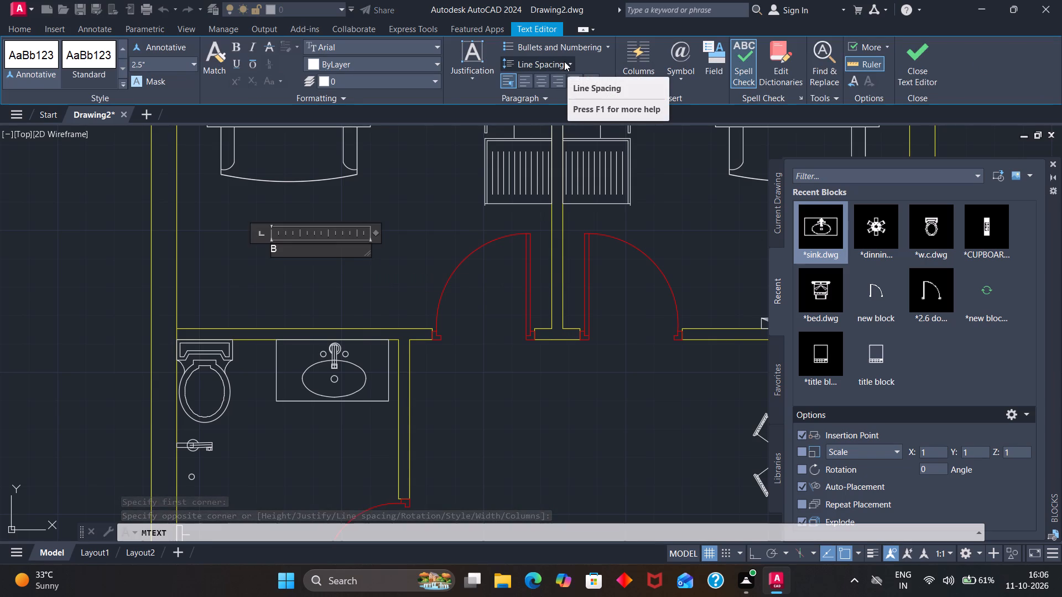
text(ED E)
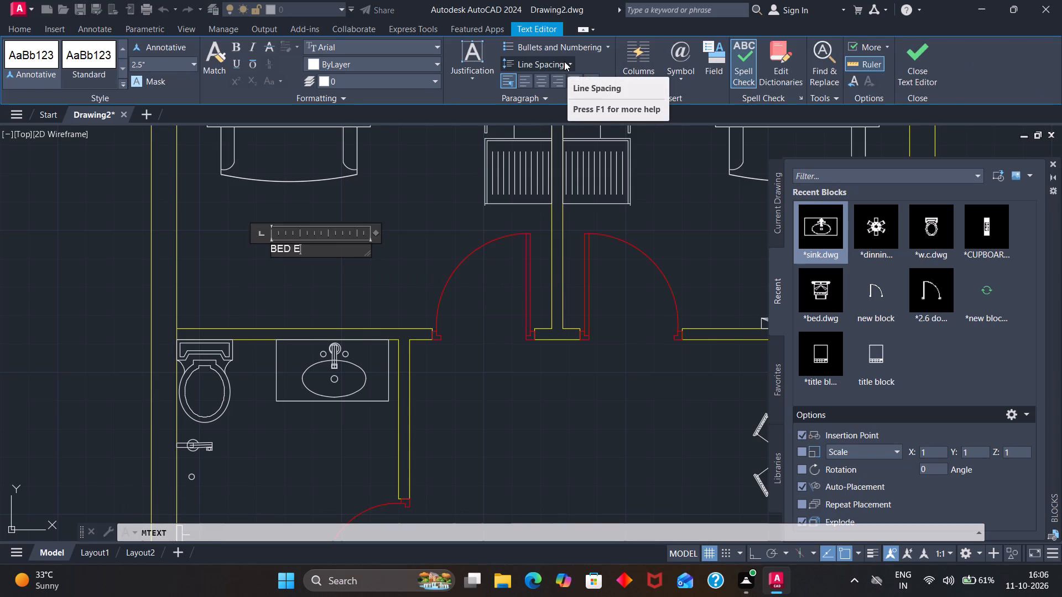
key(BackSpace)
text(ROOM)
key(space)
key(space)
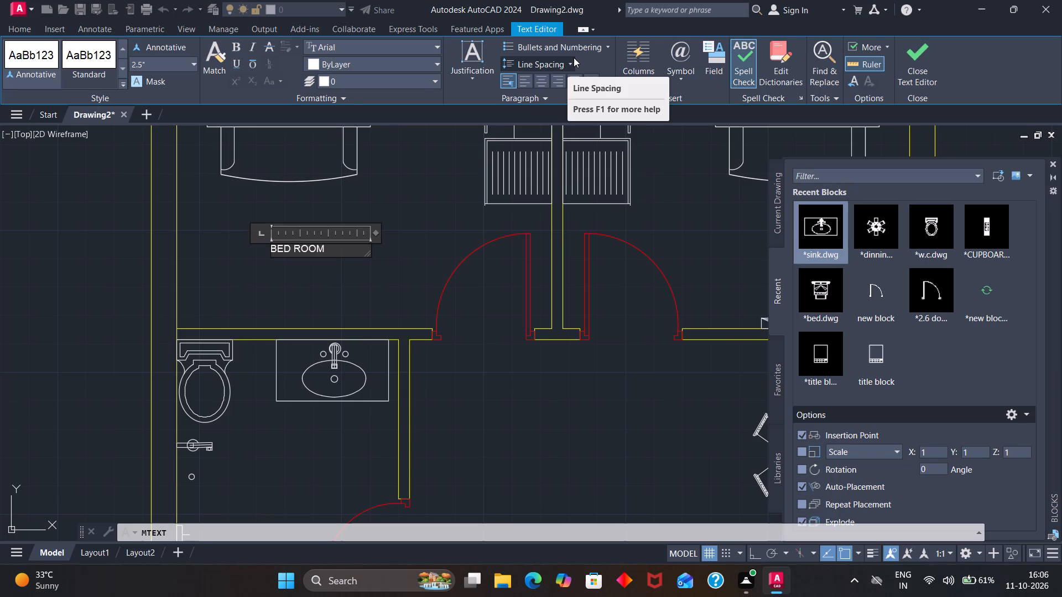
key(1)
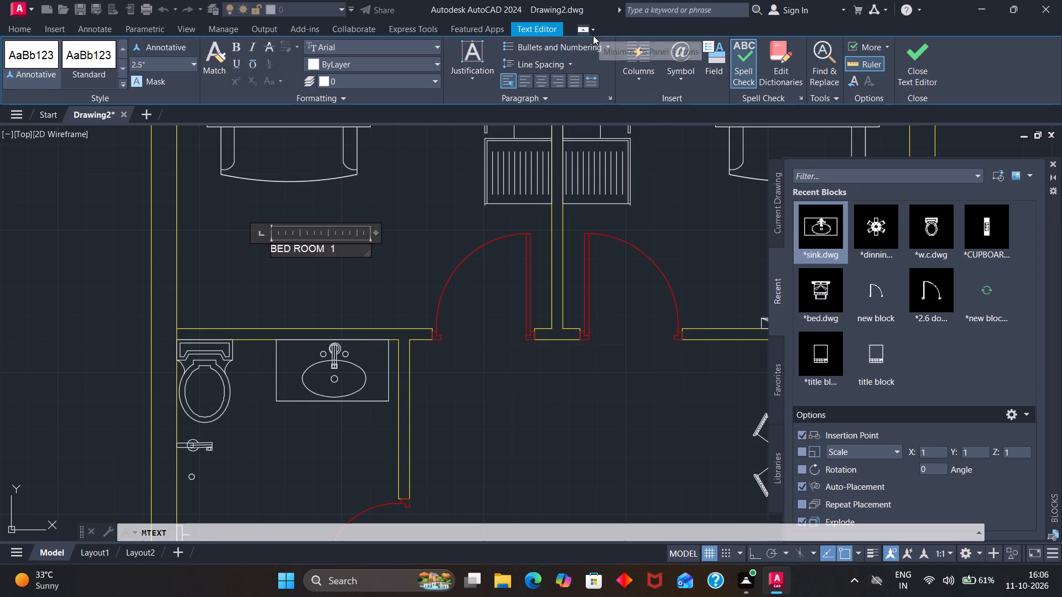
scroll(551, 205, down, 2)
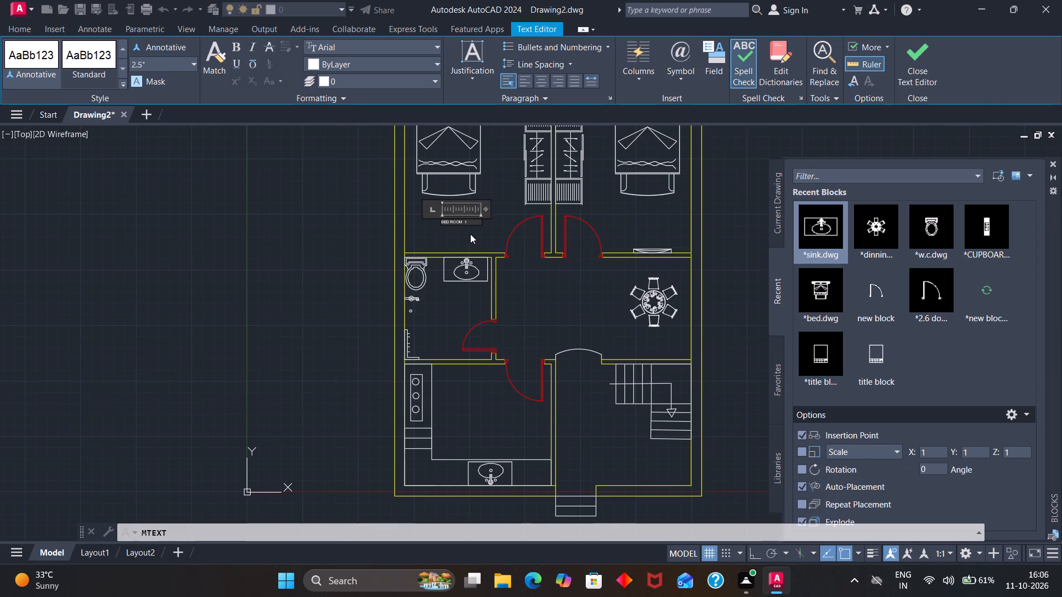
click(452, 236)
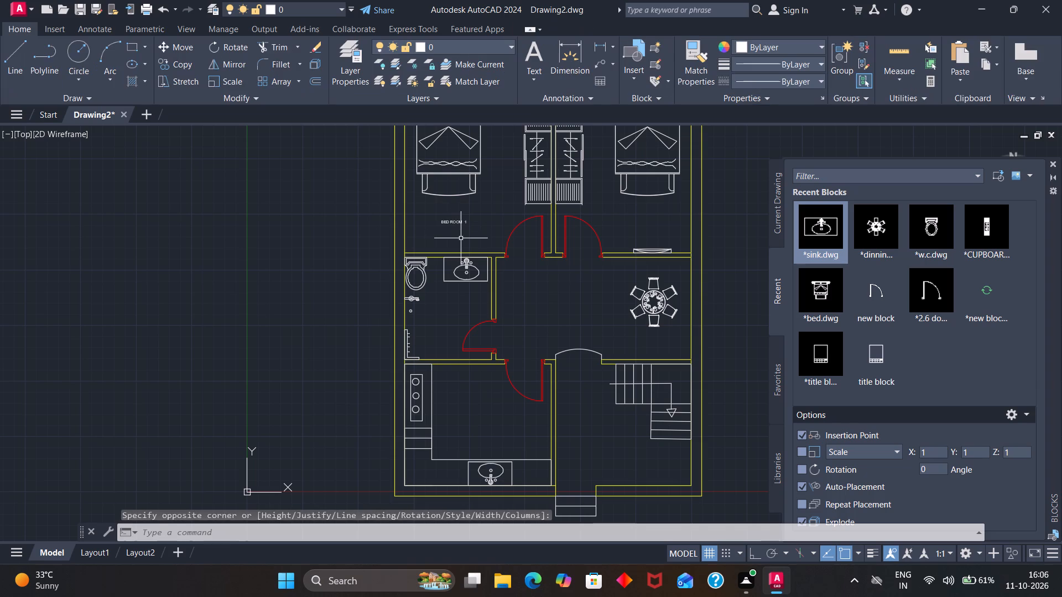
key(Escape)
Set the text height of the "BED ROOM 1" label to 4".
click(456, 221)
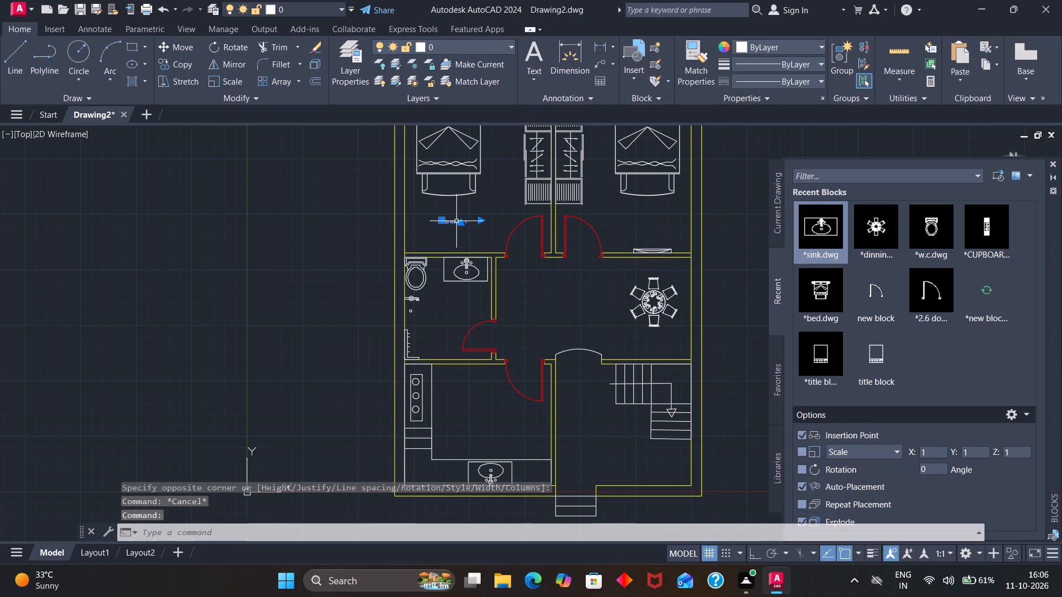
right_click(456, 221)
click(507, 545)
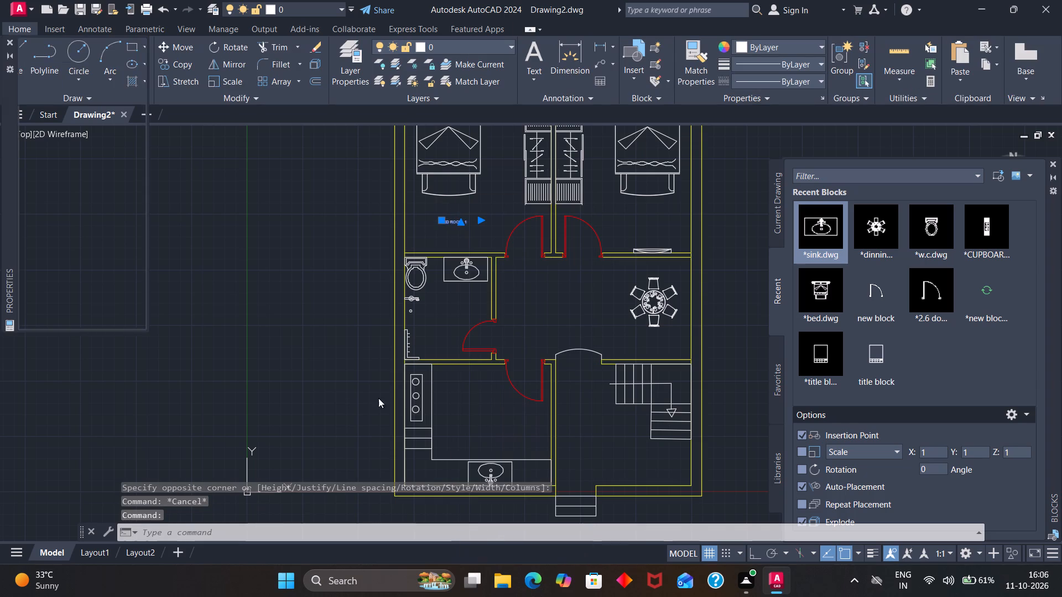
click(100, 318)
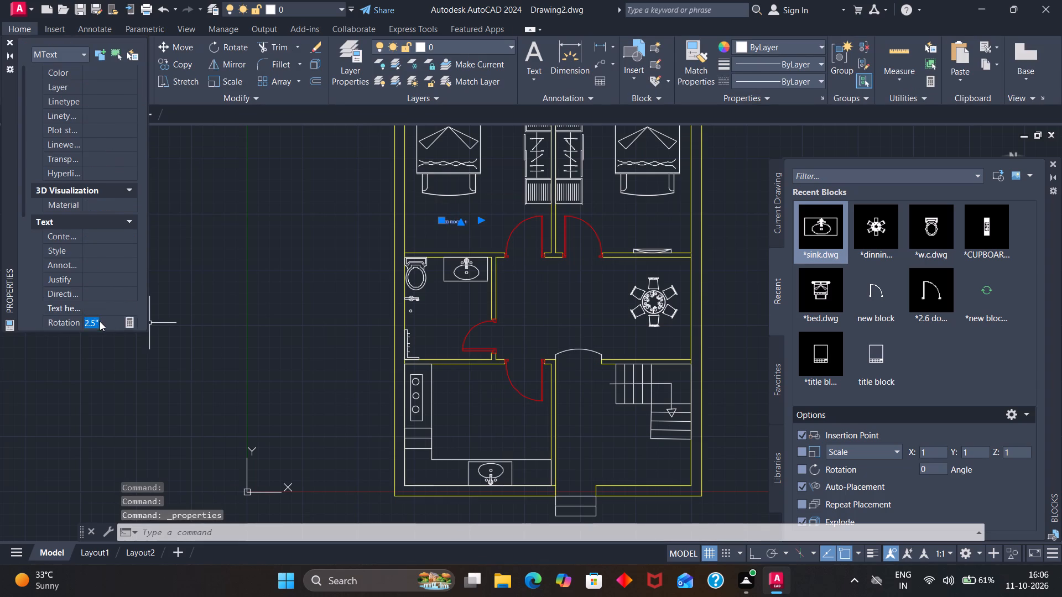
key(BackSpace)
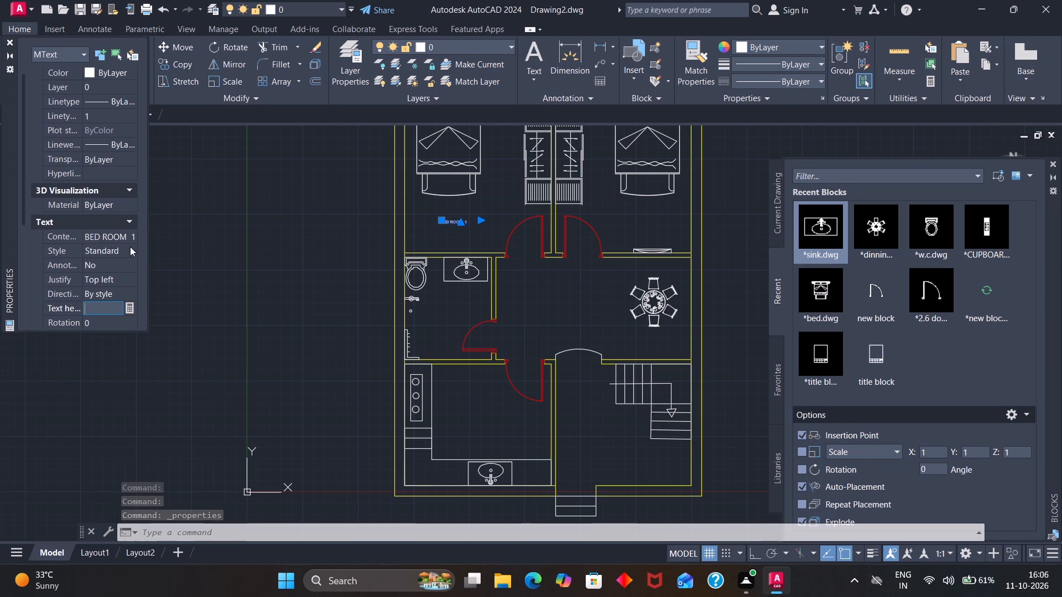
key(4)
key(Return)
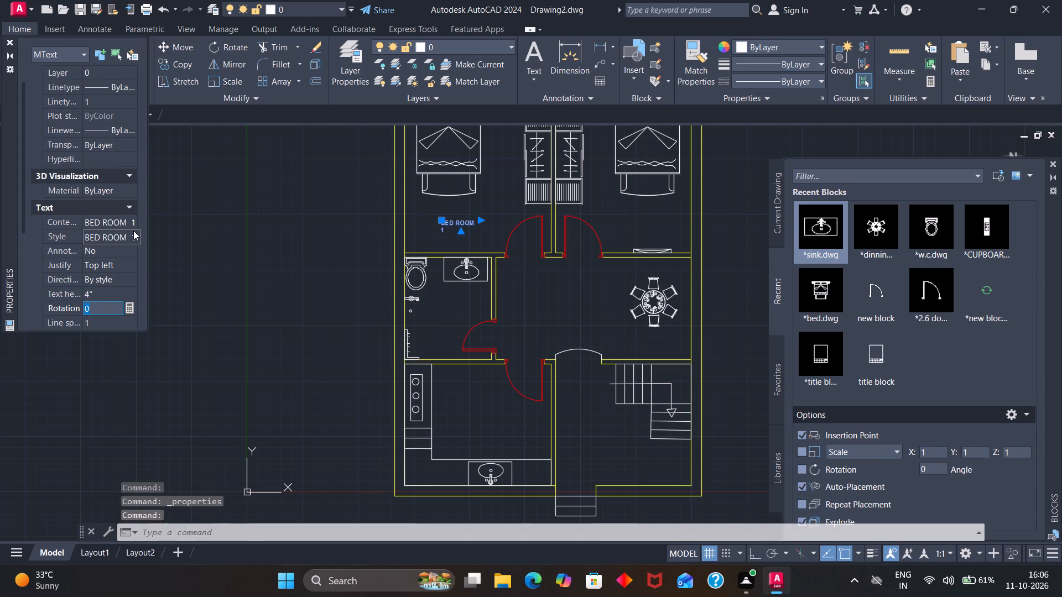
key(Escape)
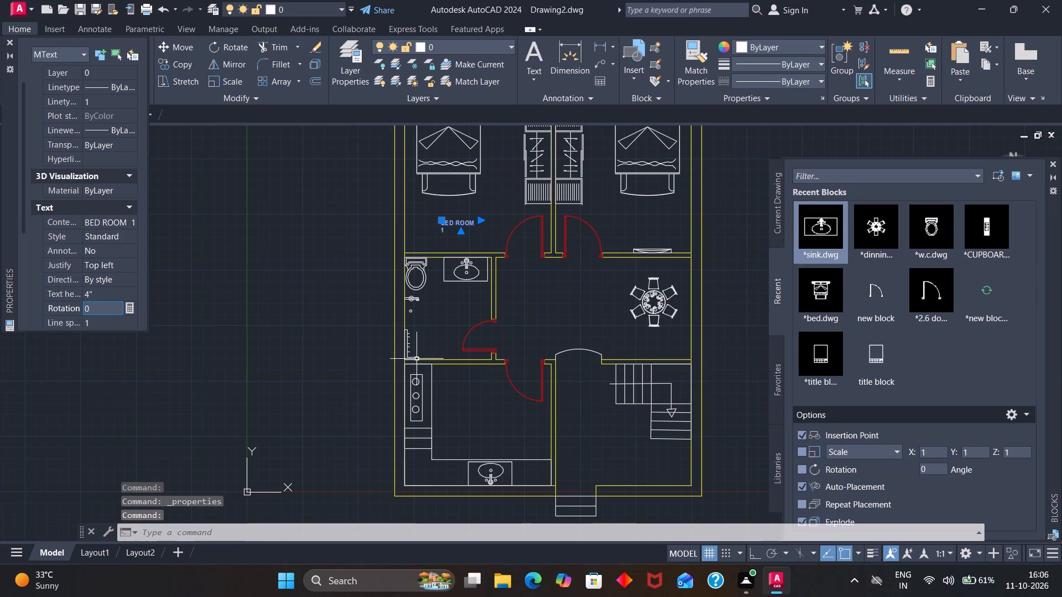
key(Escape)
Widen the "BED ROOM 1" label's text box to about 4'-9" so the label fits on one line.
scroll(443, 237, up, 3)
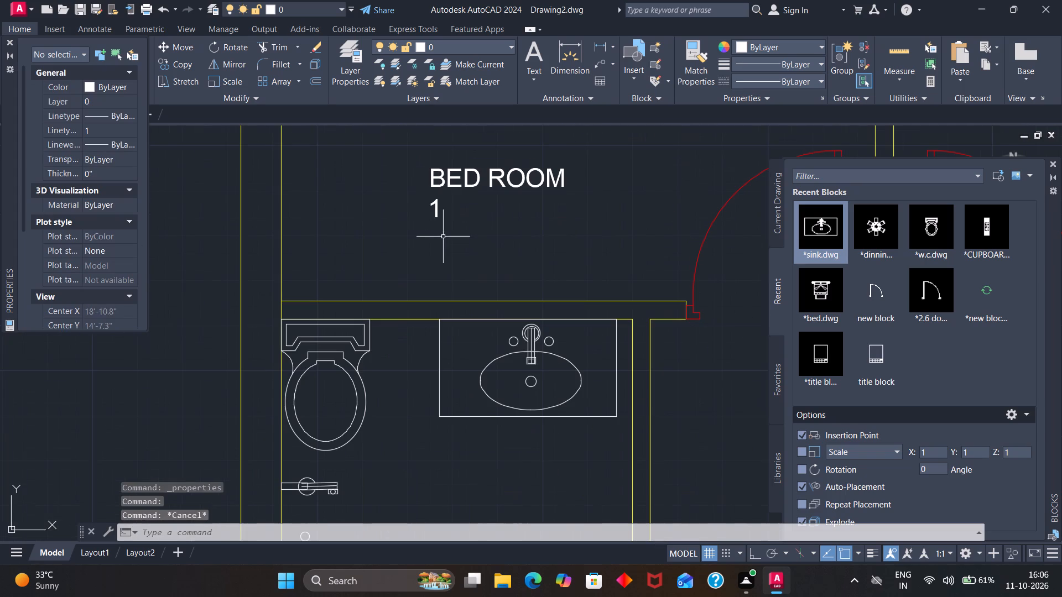
click(437, 213)
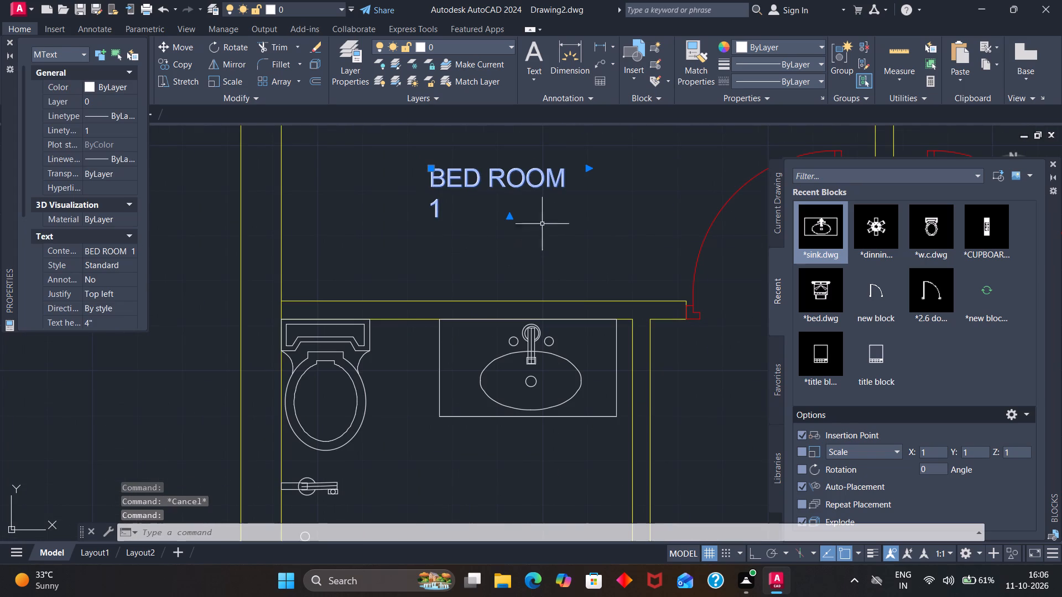
key(t)
key(e)
key(Return)
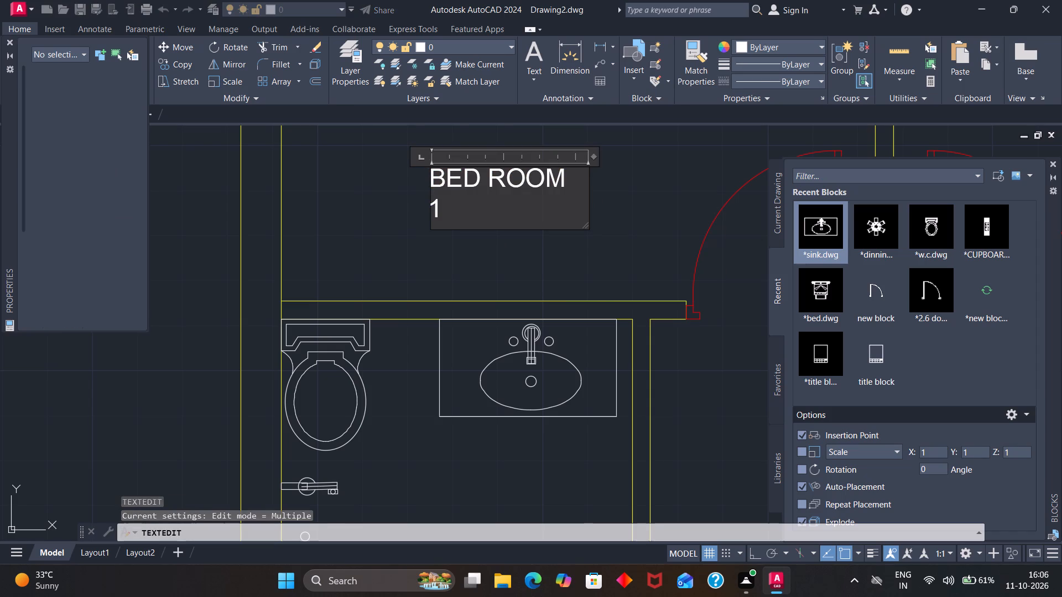
drag(586, 228, 595, 241)
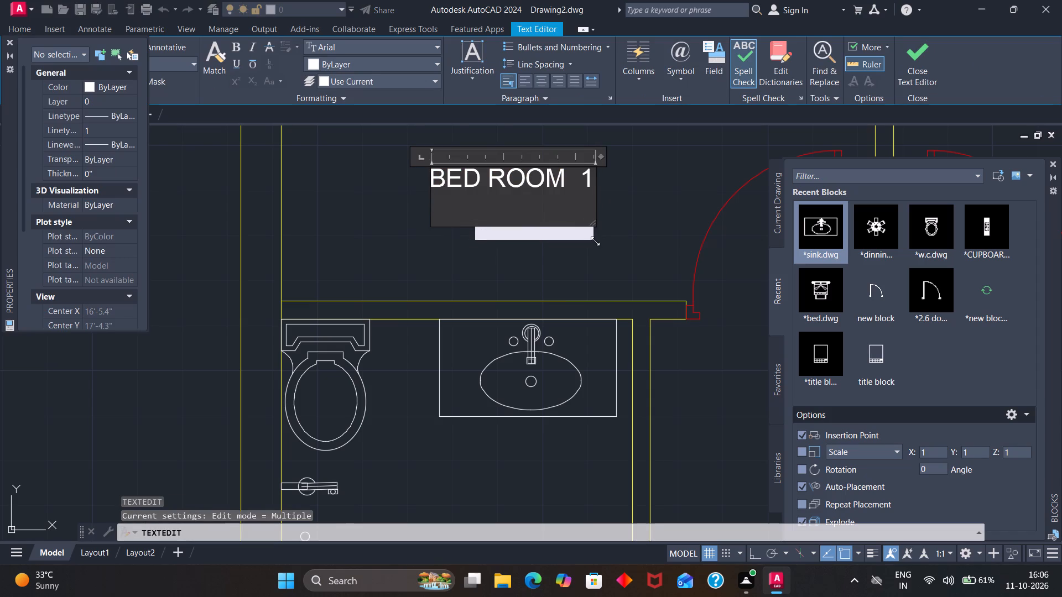
drag(595, 241, 689, 229)
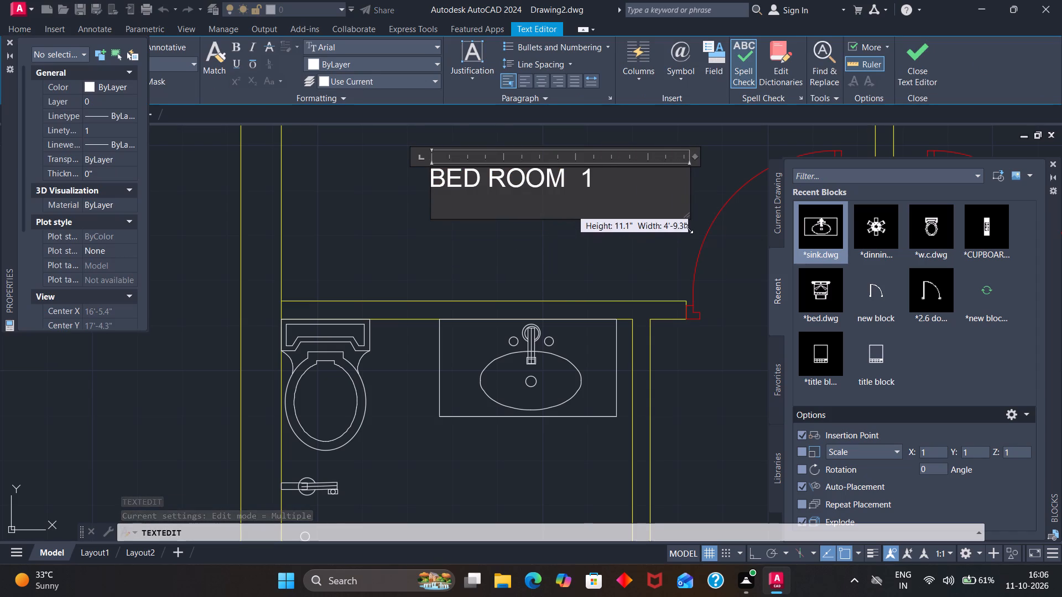
drag(689, 229, 688, 237)
click(633, 264)
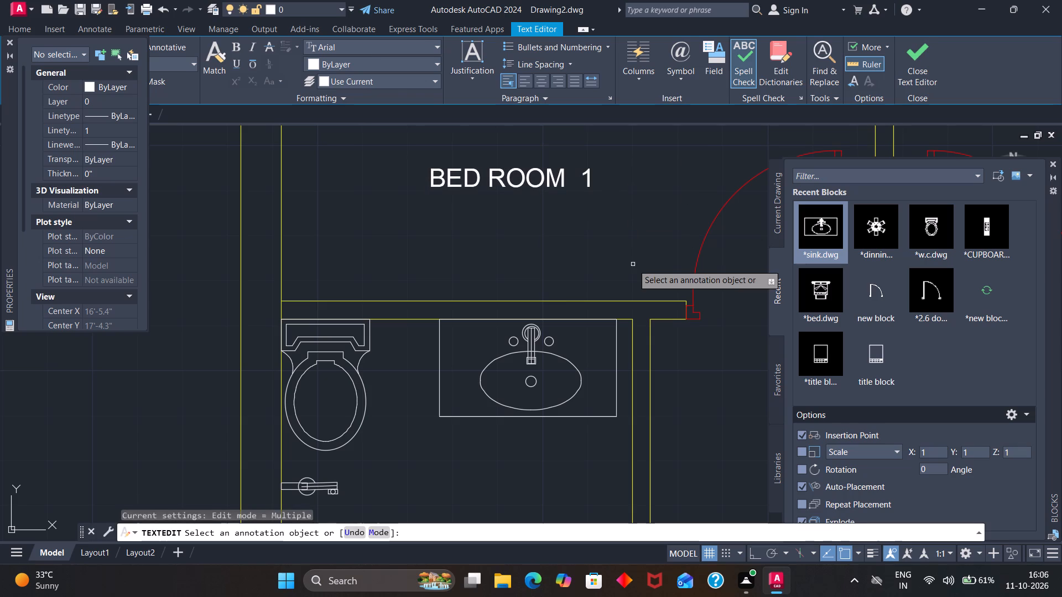
key(Escape)
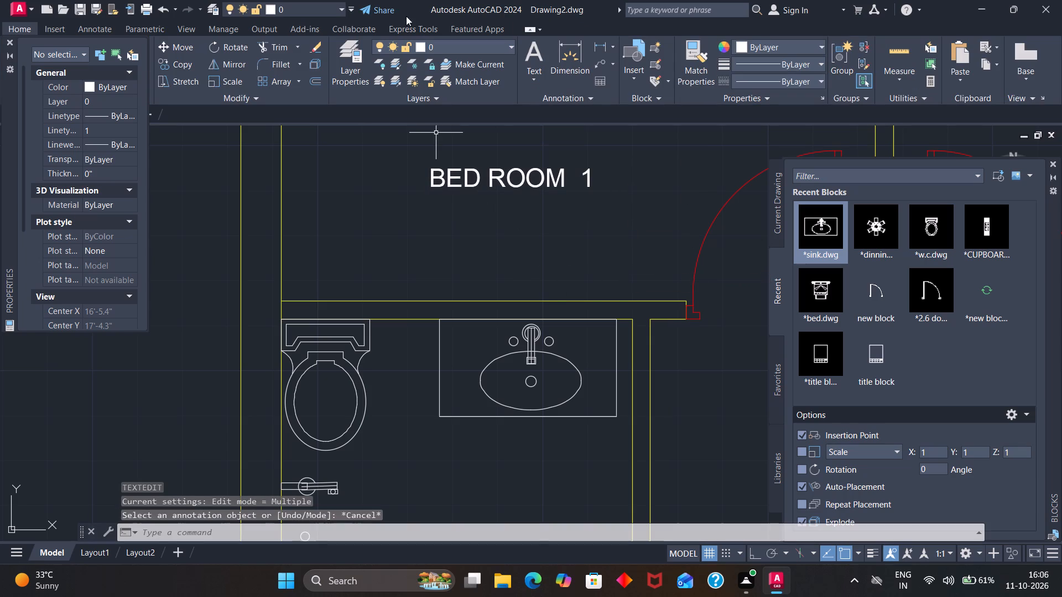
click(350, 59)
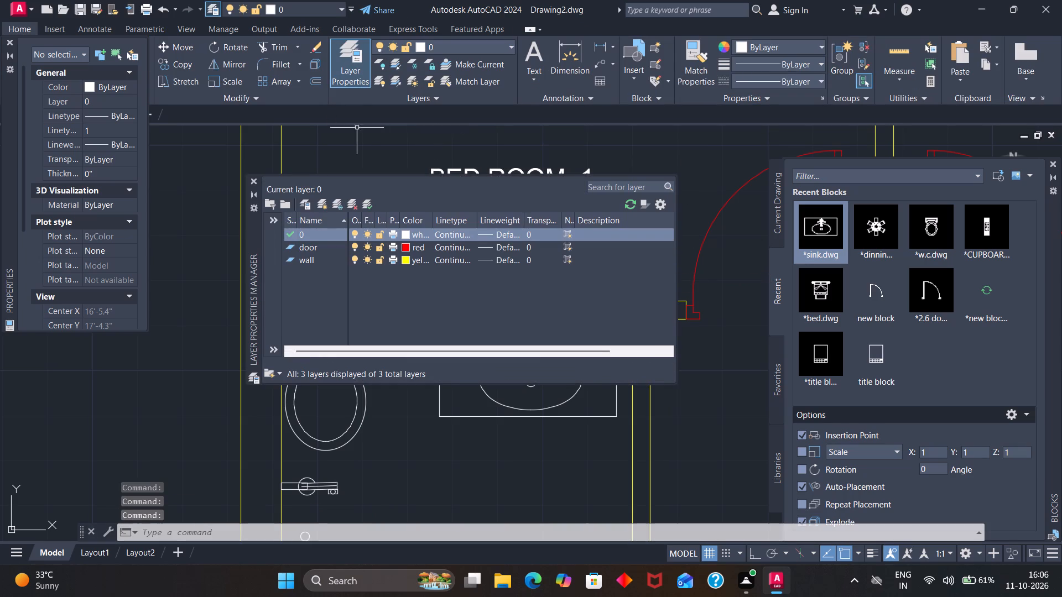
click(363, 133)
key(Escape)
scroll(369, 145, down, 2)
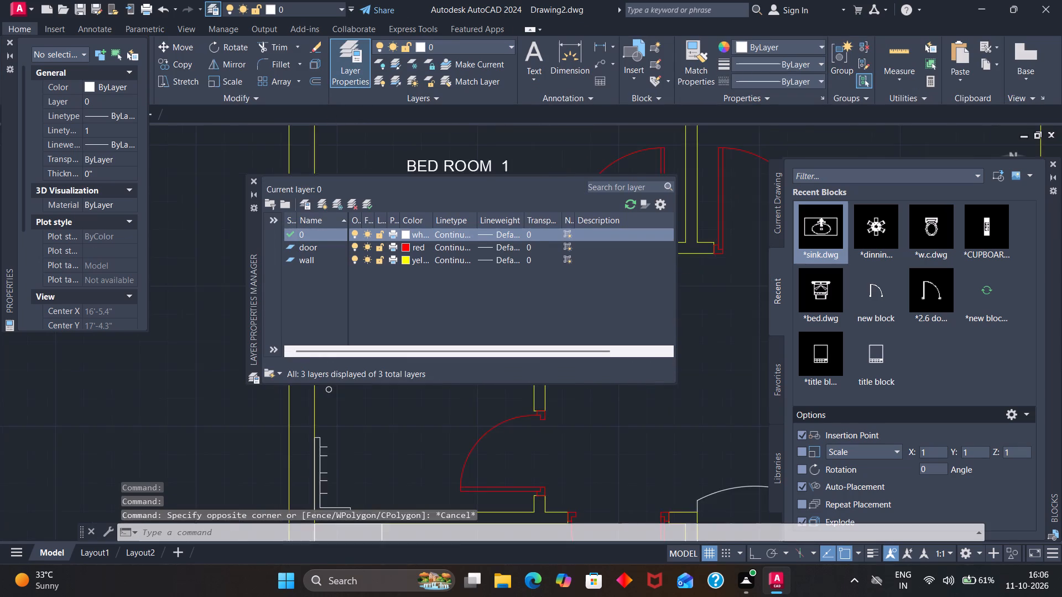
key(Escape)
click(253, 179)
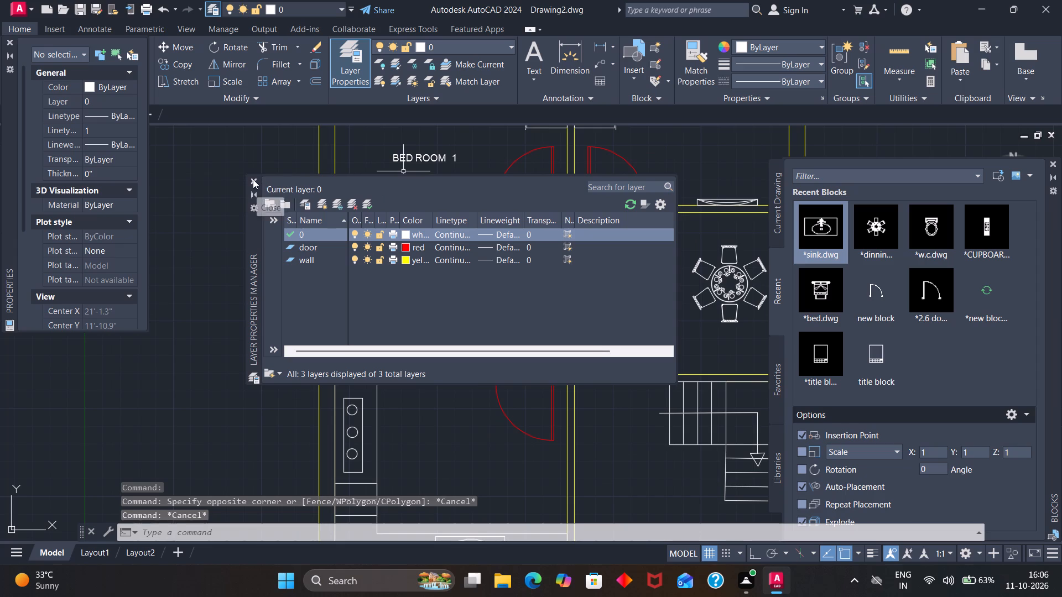
Copy the "BED ROOM 1" label into the adjacent bedroom, level with the original, about 13'-9" away.
scroll(585, 204, down, 1)
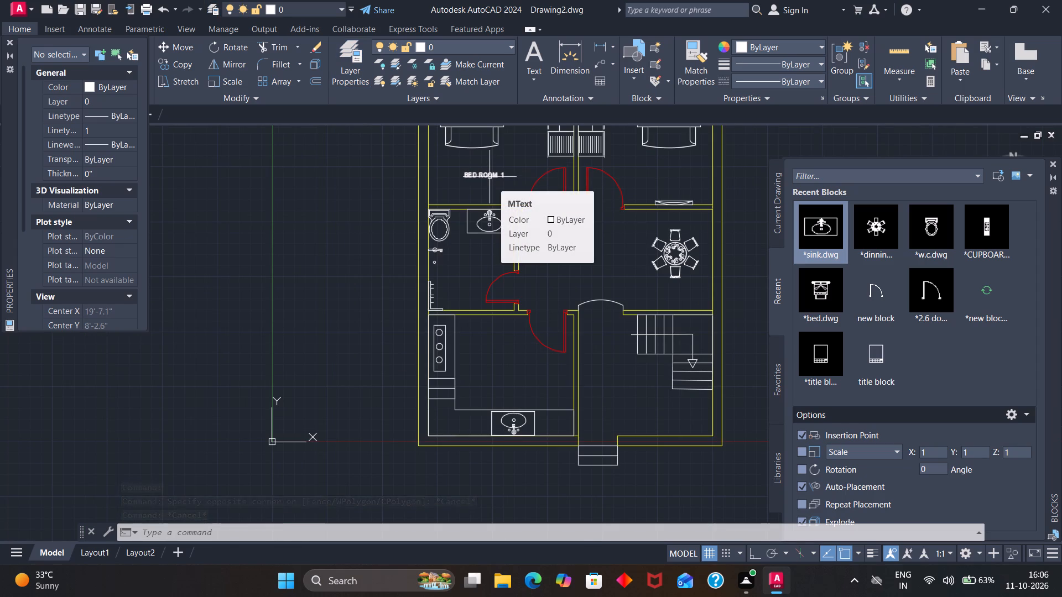
click(490, 177)
key(c)
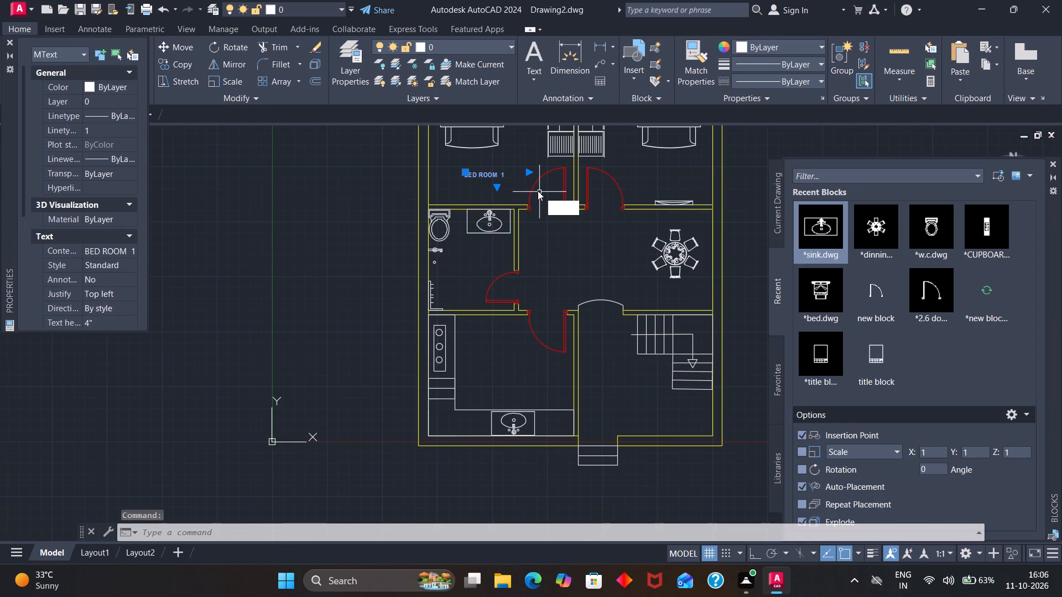
key(o)
key(Return)
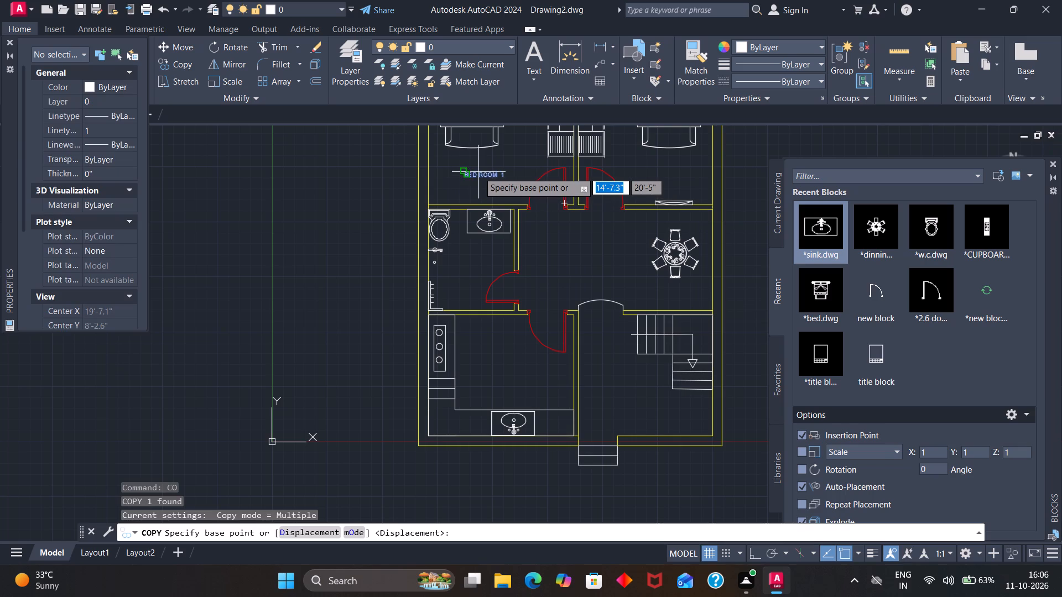
scroll(478, 172, up, 2)
click(480, 180)
scroll(538, 181, down, 3)
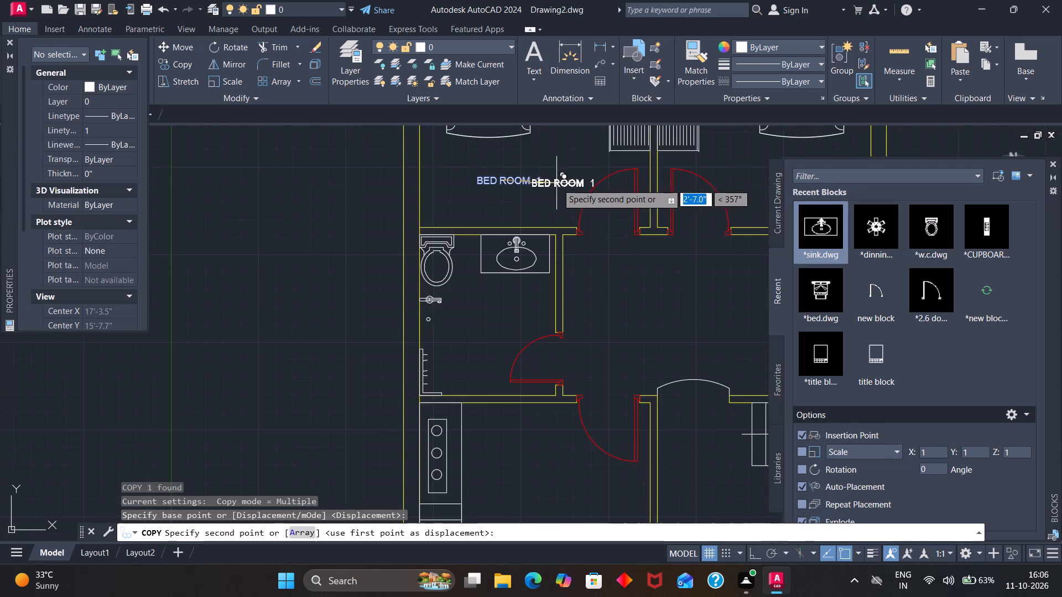
scroll(558, 184, down, 1)
scroll(650, 186, up, 3)
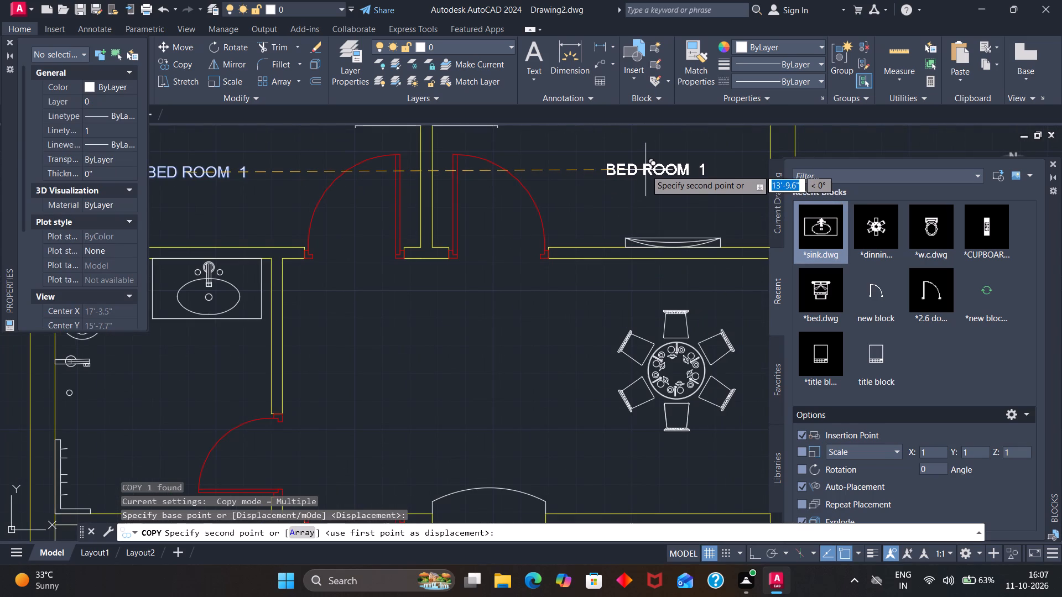
click(645, 170)
Place further copies of the label in the bathroom, below the dining table, beside the staircase, in the kitchen and on the entrance steps.
scroll(644, 171, down, 2)
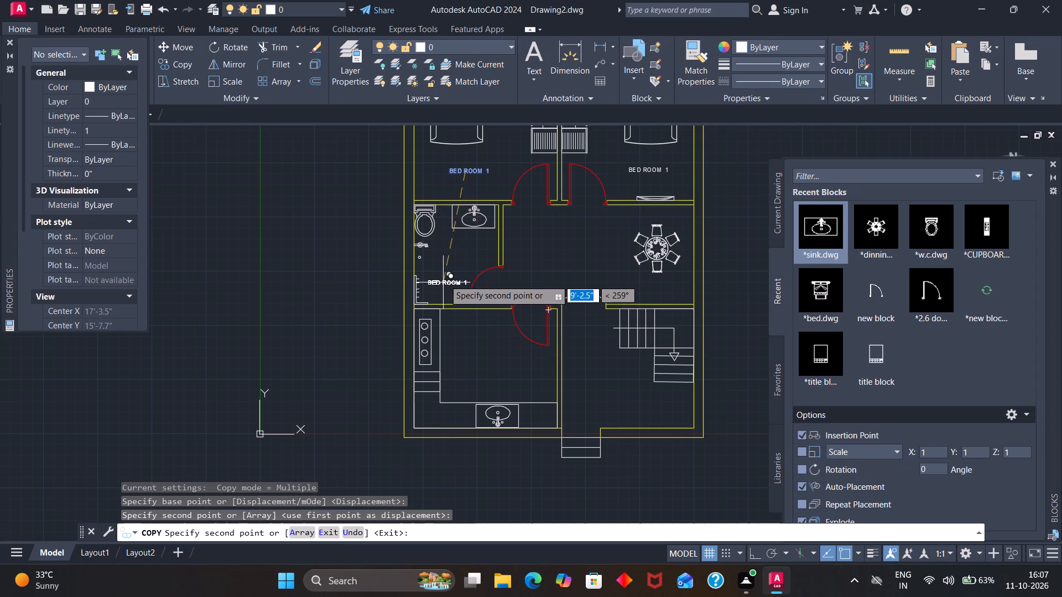
click(454, 260)
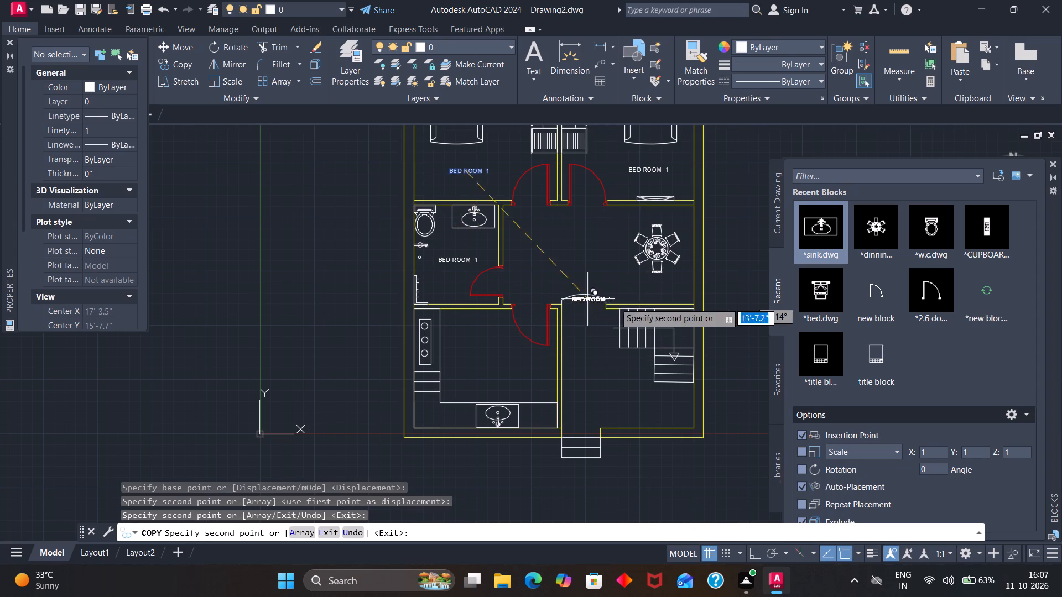
click(660, 283)
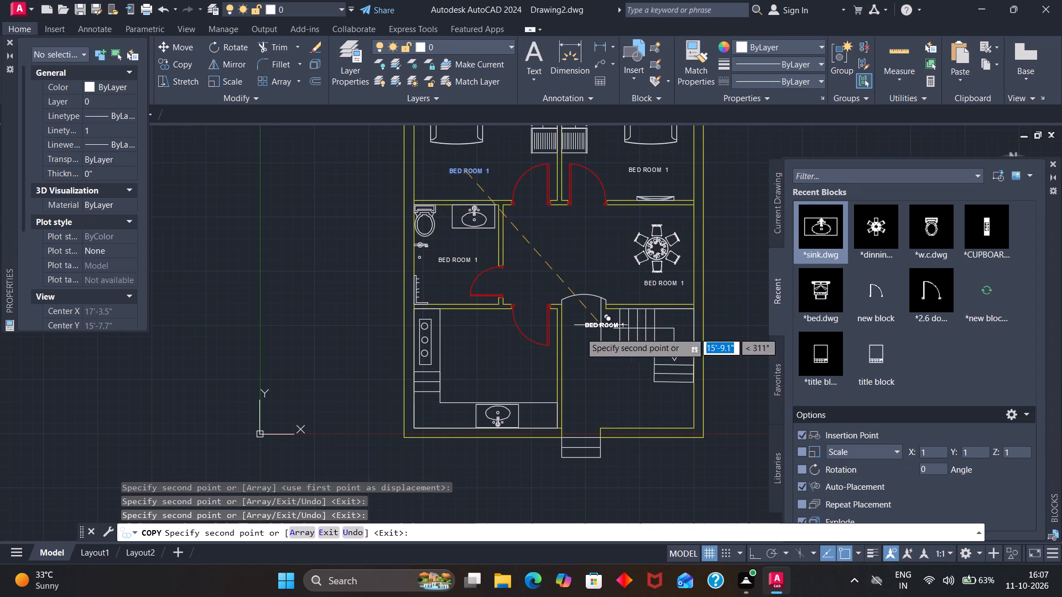
scroll(589, 328, up, 2)
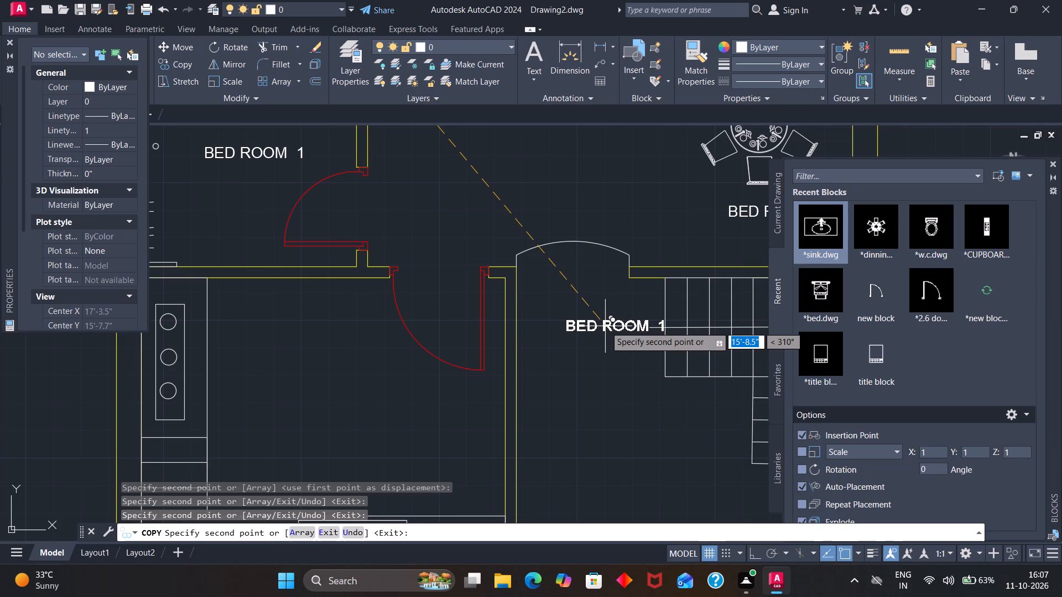
click(602, 326)
scroll(601, 331, down, 2)
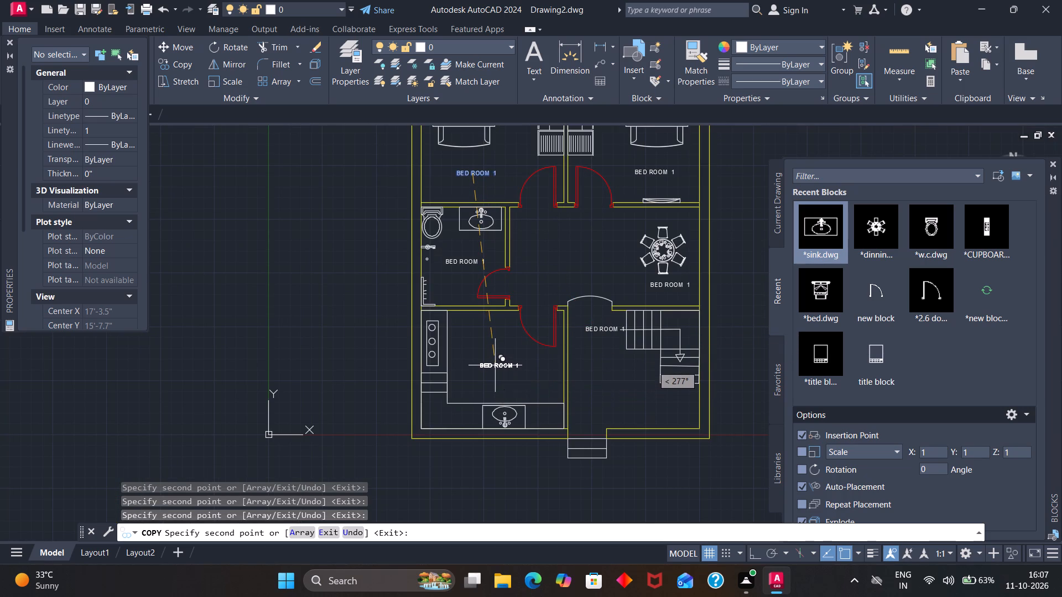
click(495, 365)
scroll(585, 475, up, 3)
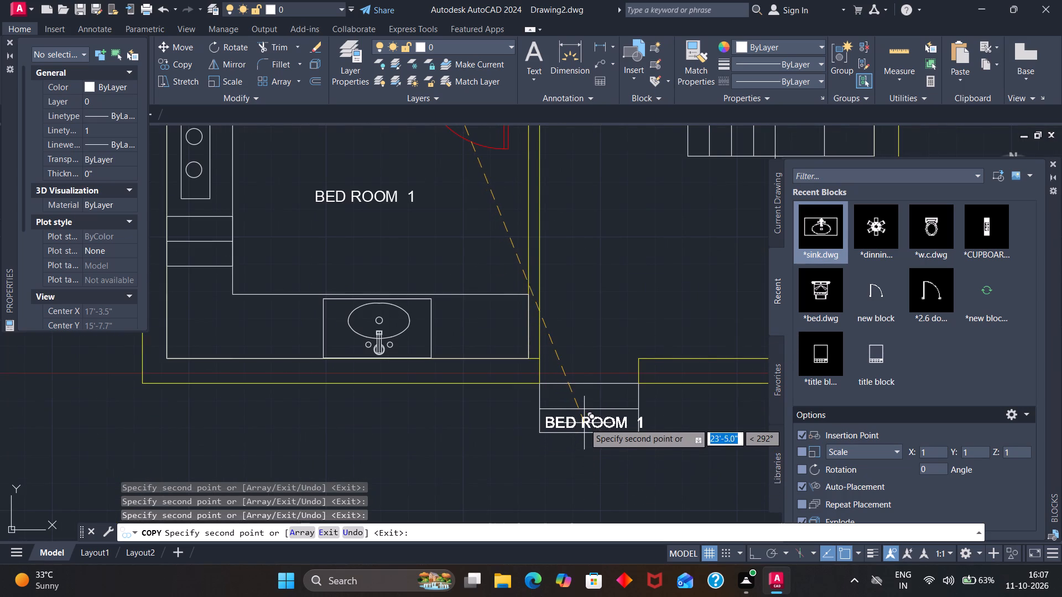
click(580, 421)
scroll(580, 421, down, 2)
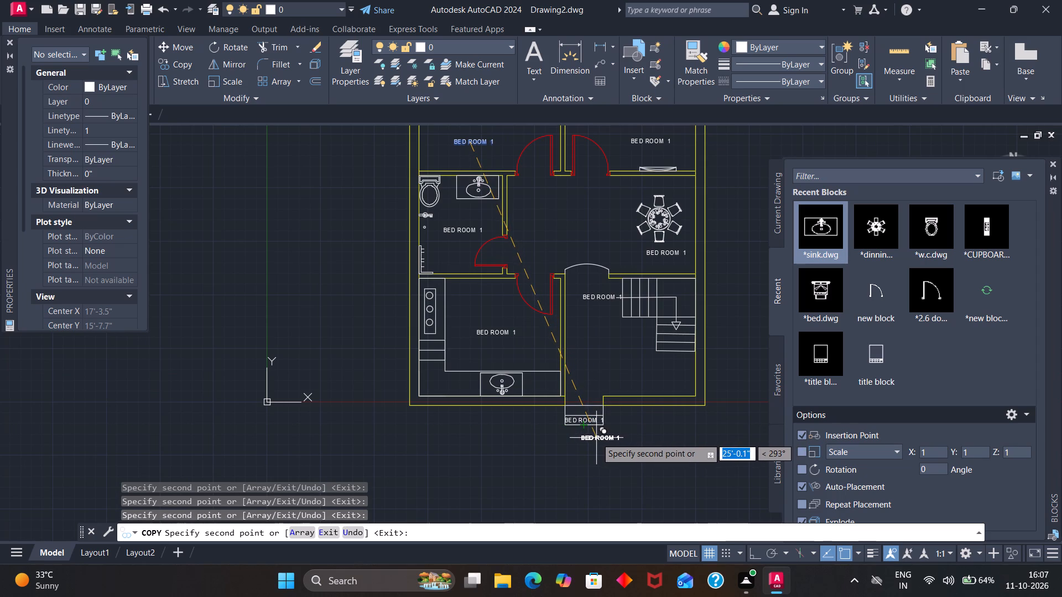
key(Escape)
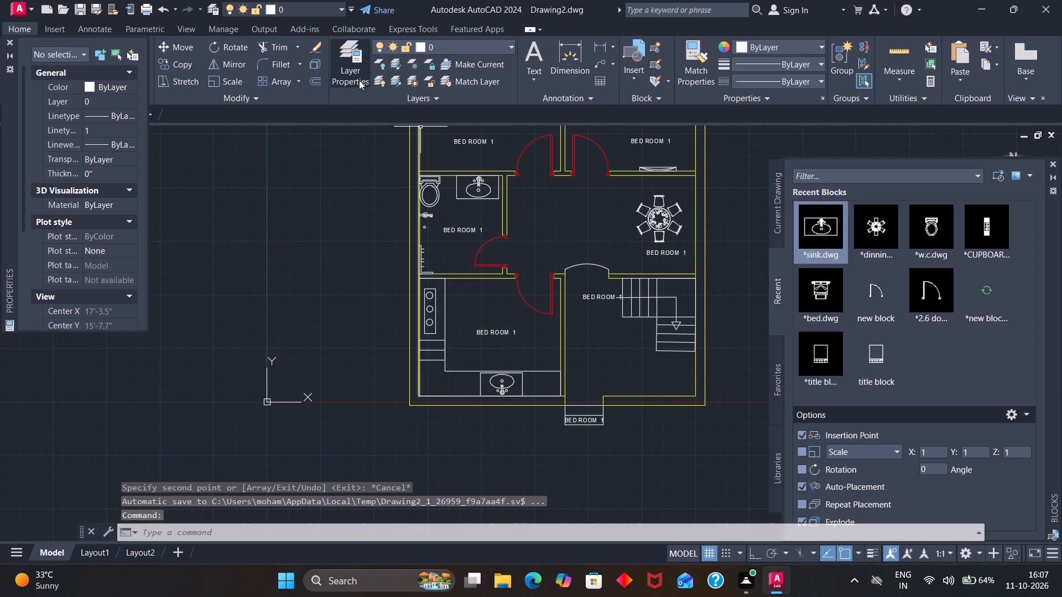
Change the copied label in the second bedroom to read "BED ROOM 2".
click(639, 143)
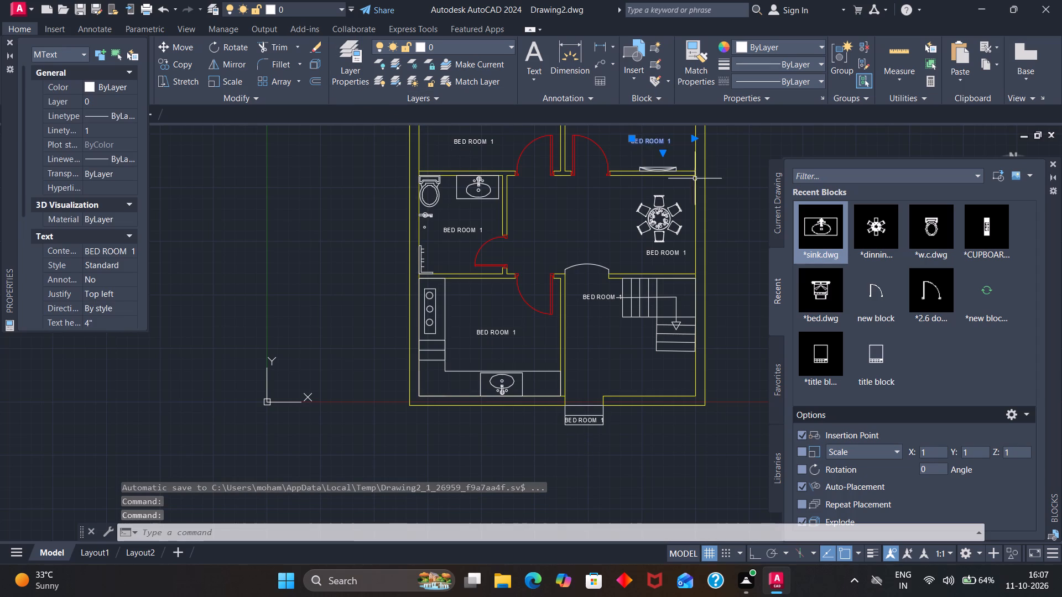
key(t)
key(e)
key(Return)
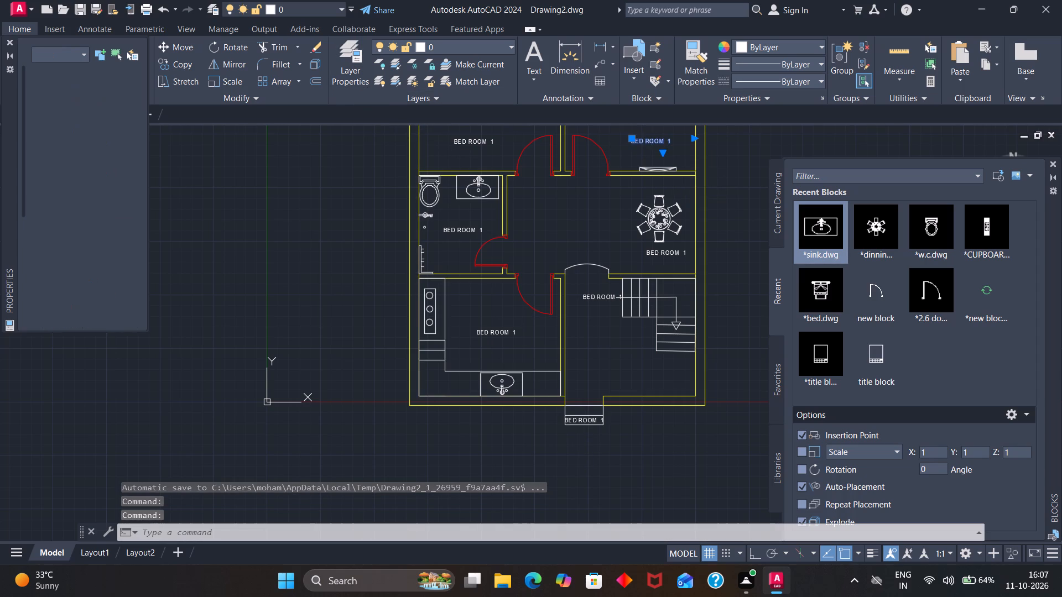
scroll(681, 139, up, 3)
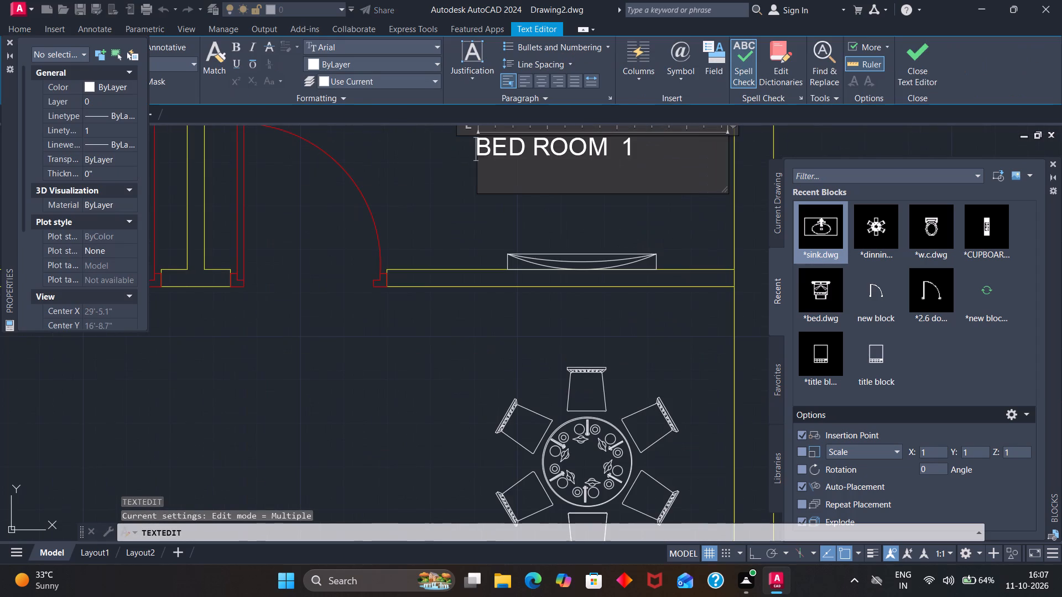
click(643, 145)
key(BackSpace)
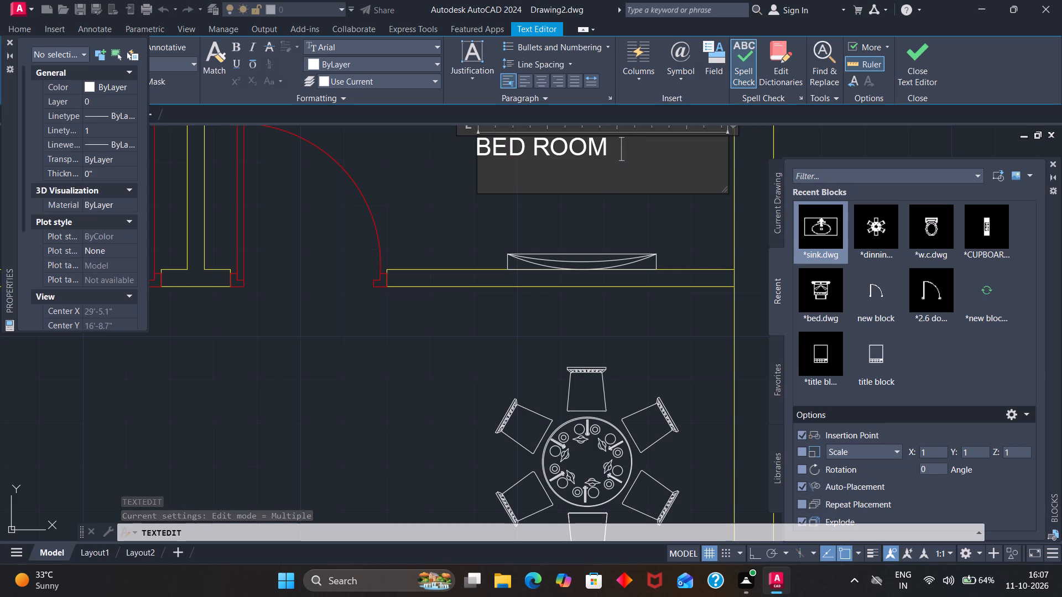
key(2)
Replace the text of the copied label below the dining table with "DINING".
scroll(504, 219, down, 3)
scroll(544, 308, up, 2)
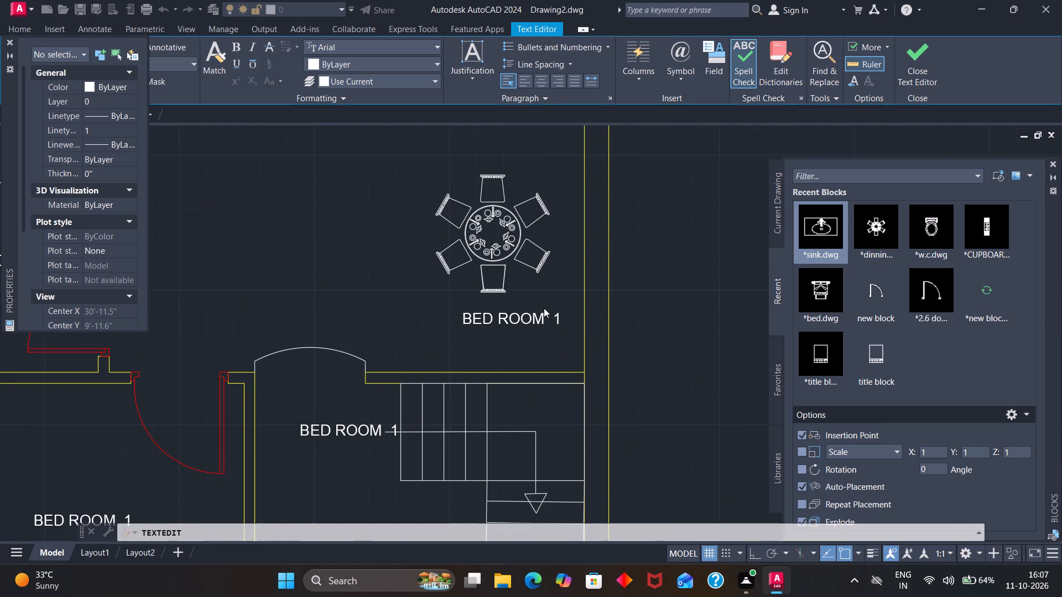
click(536, 311)
click(533, 319)
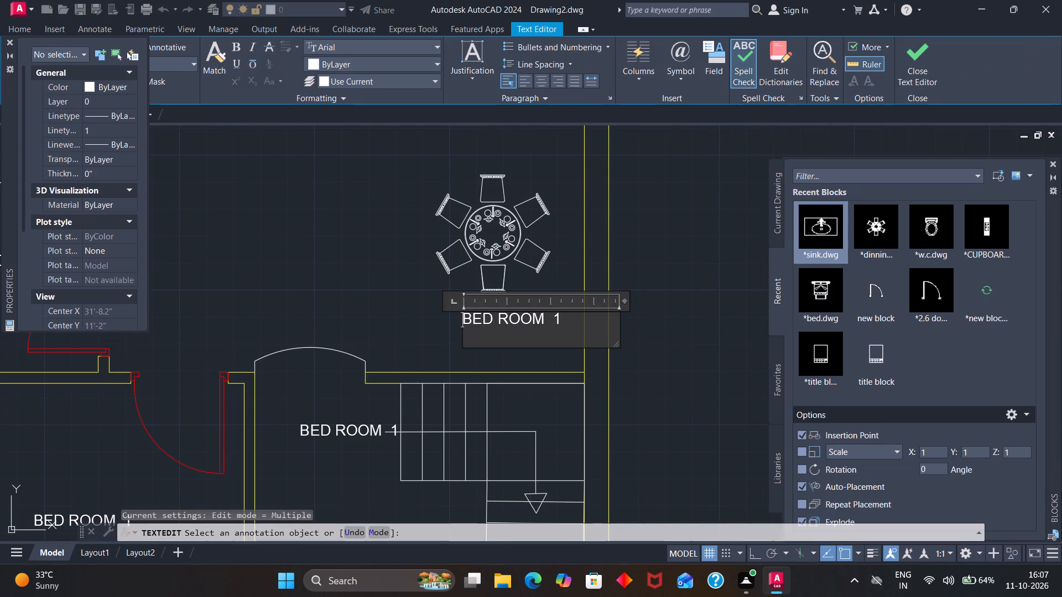
click(569, 321)
key(BackSpace)
key(BackSpace)
key(BackSpace)
key(BackSpace)
key(BackSpace)
key(BackSpace)
key(BackSpace)
key(BackSpace)
key(BackSpace)
key(BackSpace)
key(BackSpace)
key(BackSpace)
key(BackSpace)
key(BackSpace)
key(BackSpace)
key(BackSpace)
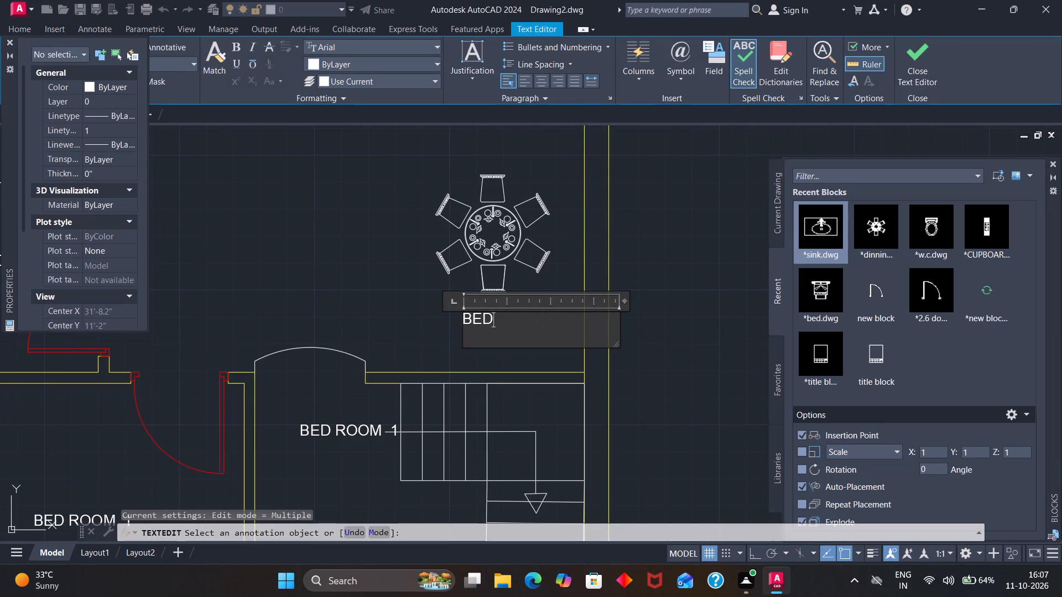
text(DINING)
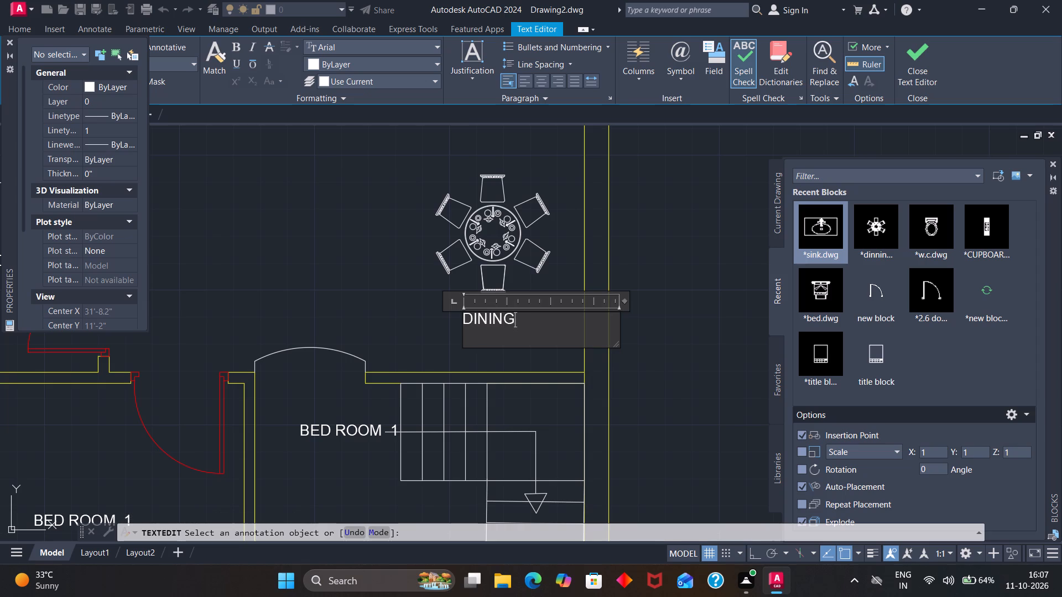
Replace the text of the copied label in the bathroom with "TOIL/BATH".
scroll(368, 303, down, 2)
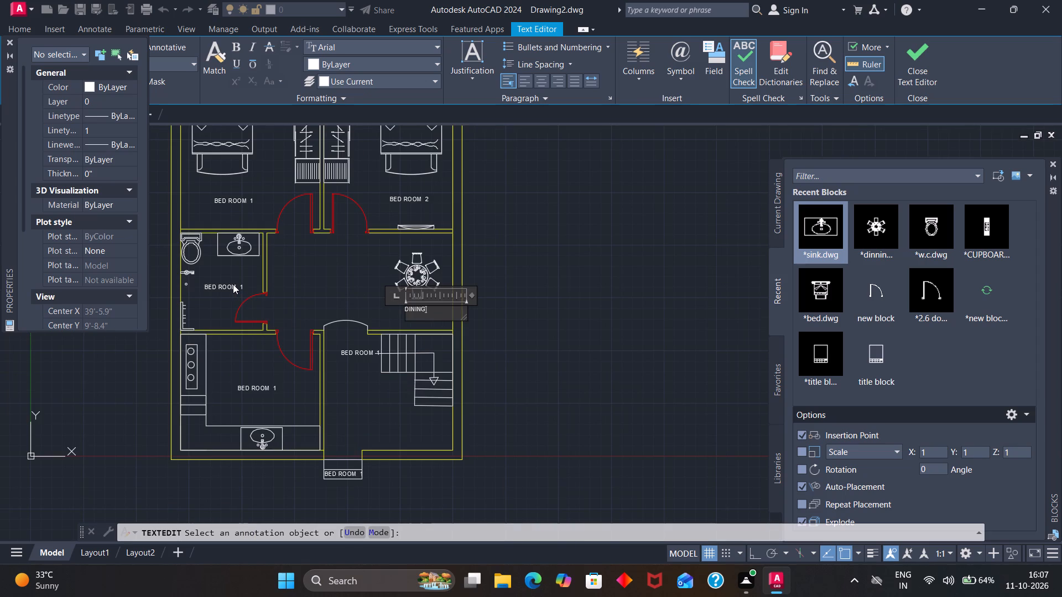
click(233, 284)
click(233, 284)
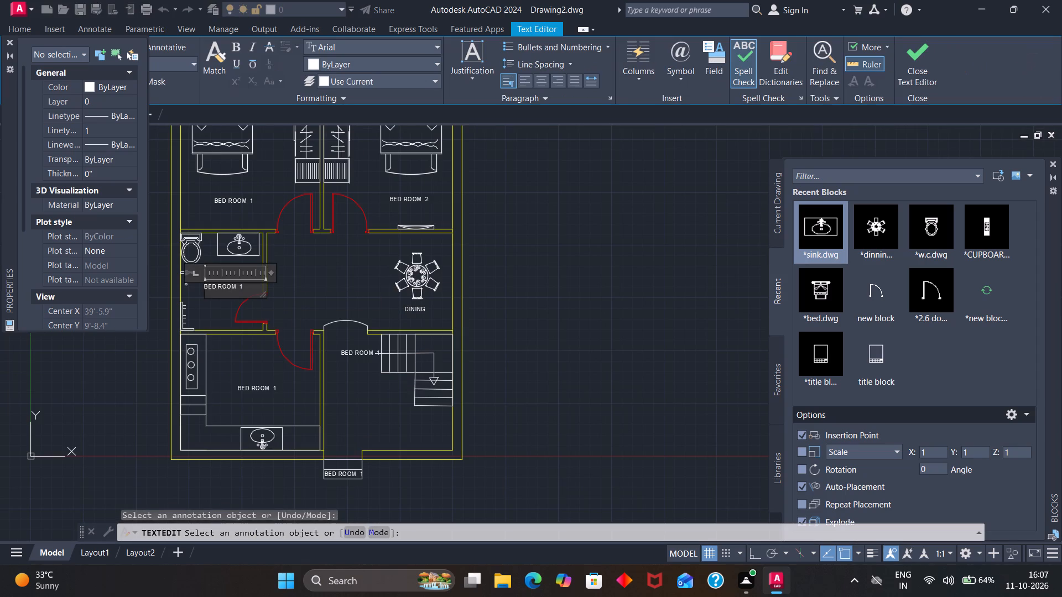
click(245, 286)
key(BackSpace)
key(BackSpace)
key(BackSpace)
key(BackSpace)
key(BackSpace)
key(BackSpace)
key(BackSpace)
key(BackSpace)
key(BackSpace)
key(BackSpace)
key(BackSpace)
key(BackSpace)
key(BackSpace)
key(BackSpace)
key(BackSpace)
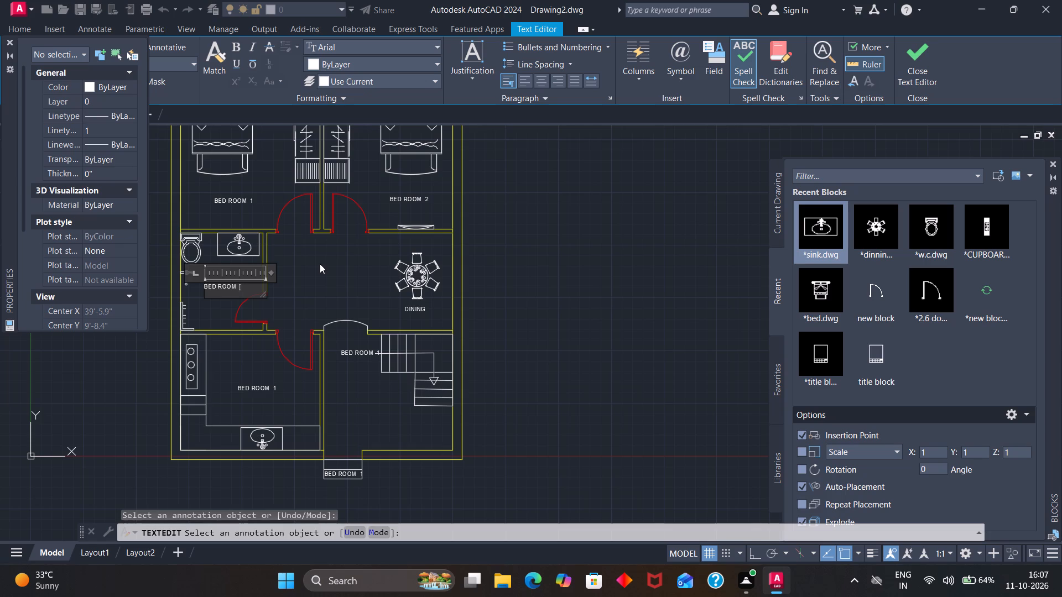
key(t)
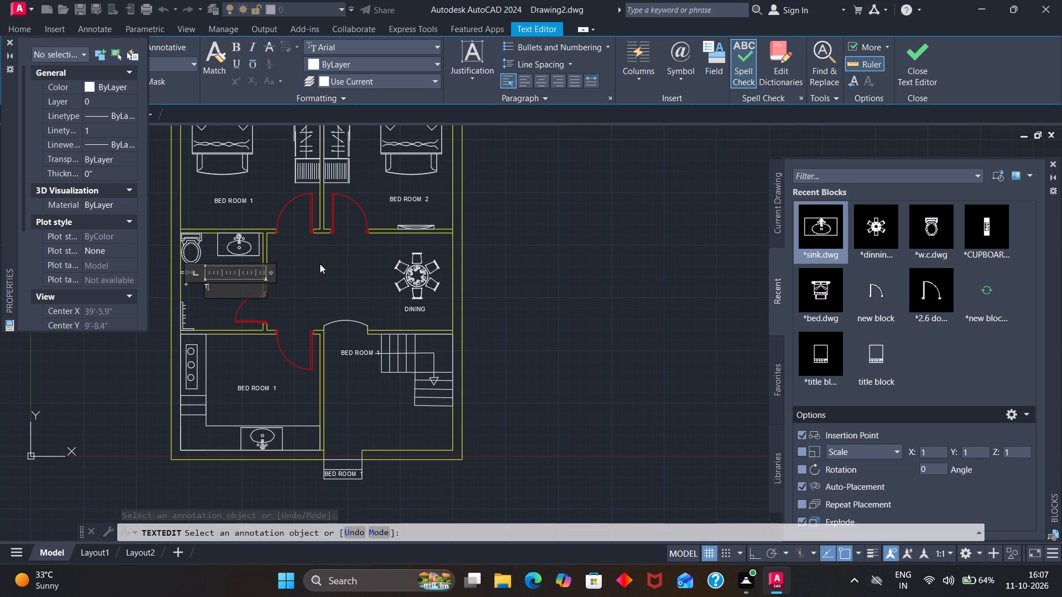
text(OI)
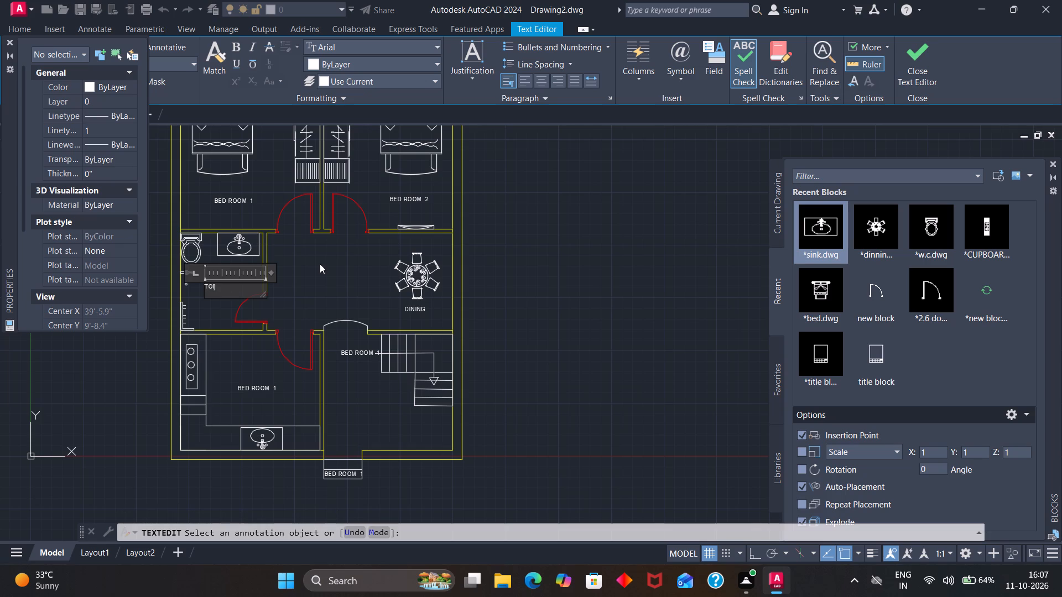
key(l)
text(/BATH)
Replace the text of the copied label in the kitchen with "KITCHEN".
click(272, 390)
click(272, 390)
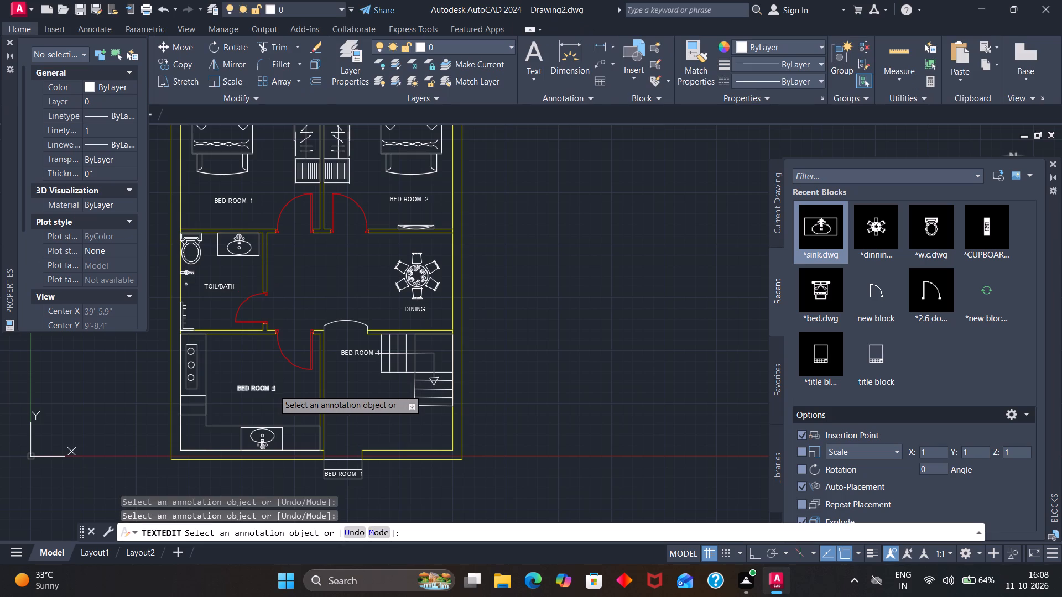
click(274, 389)
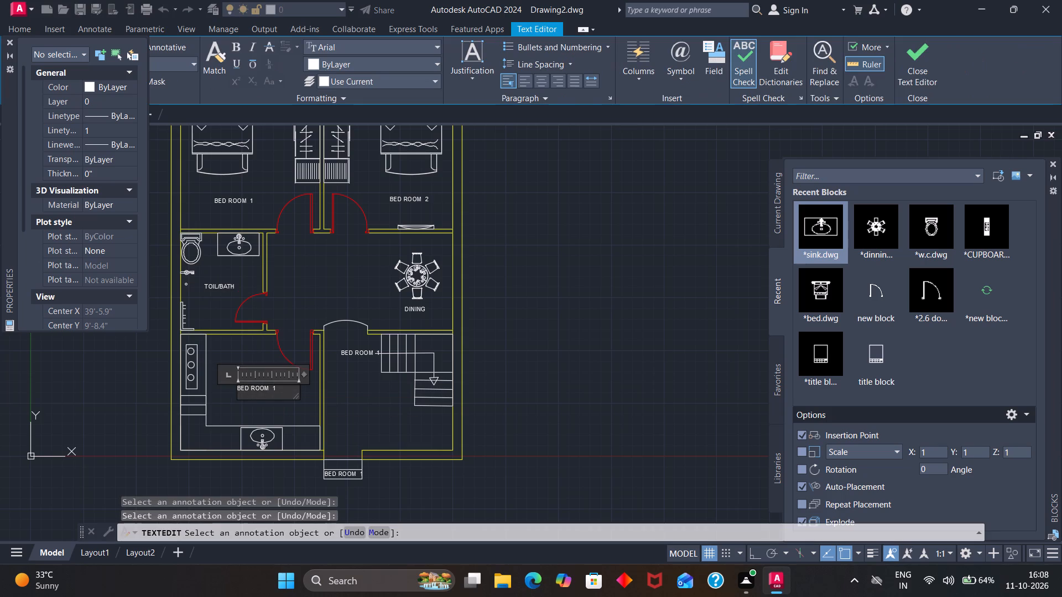
click(278, 390)
key(BackSpace)
key(BackSpace)
key(BackSpace)
key(BackSpace)
key(BackSpace)
key(BackSpace)
key(BackSpace)
key(BackSpace)
key(BackSpace)
key(BackSpace)
key(BackSpace)
key(BackSpace)
key(BackSpace)
key(BackSpace)
key(BackSpace)
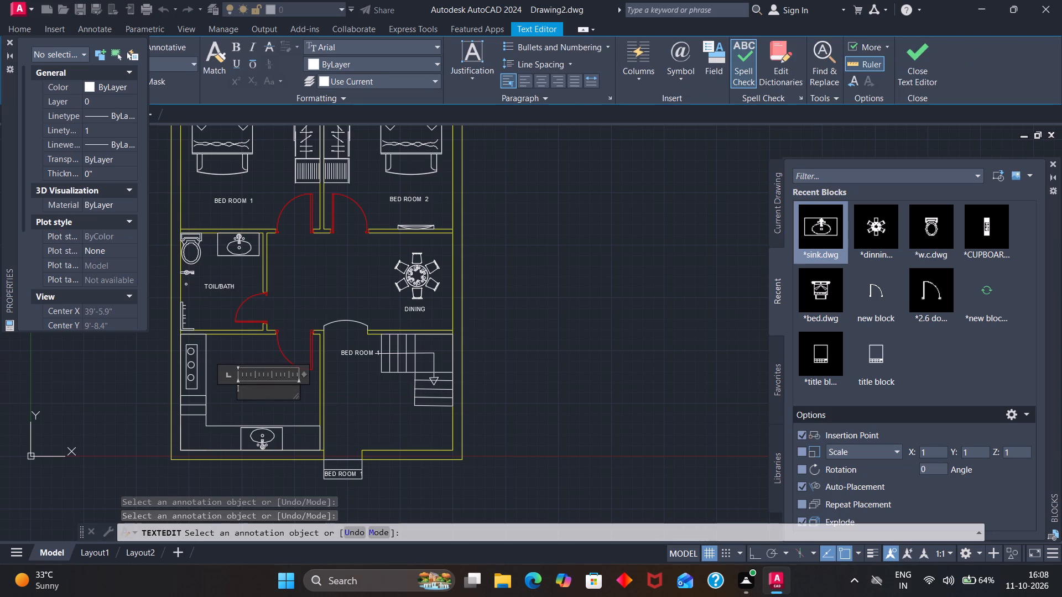
text(KITCHEN)
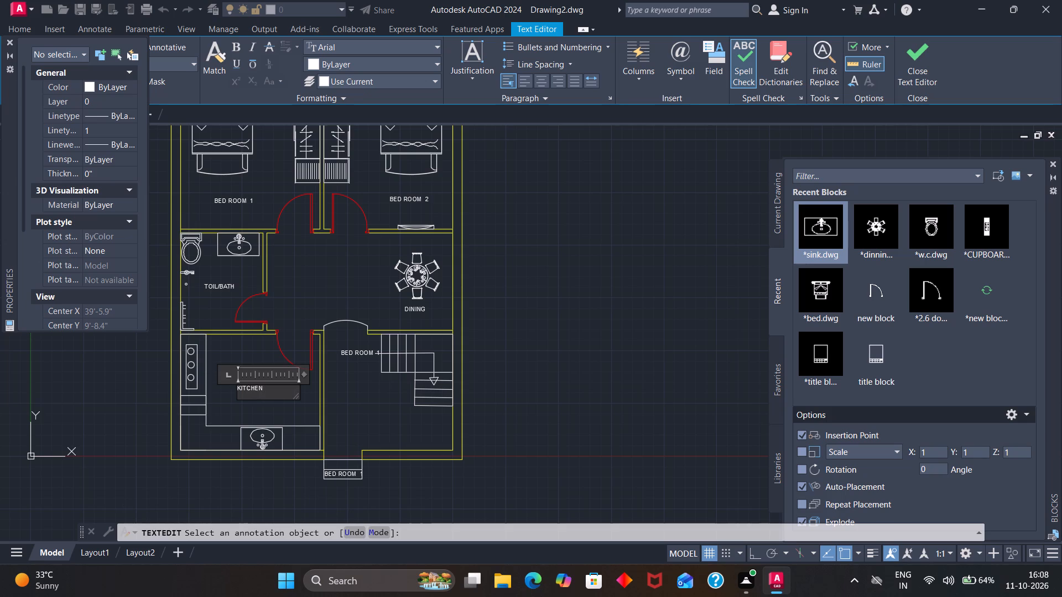
Replace the text of the copied label beside the staircase with "UP".
click(362, 349)
click(362, 349)
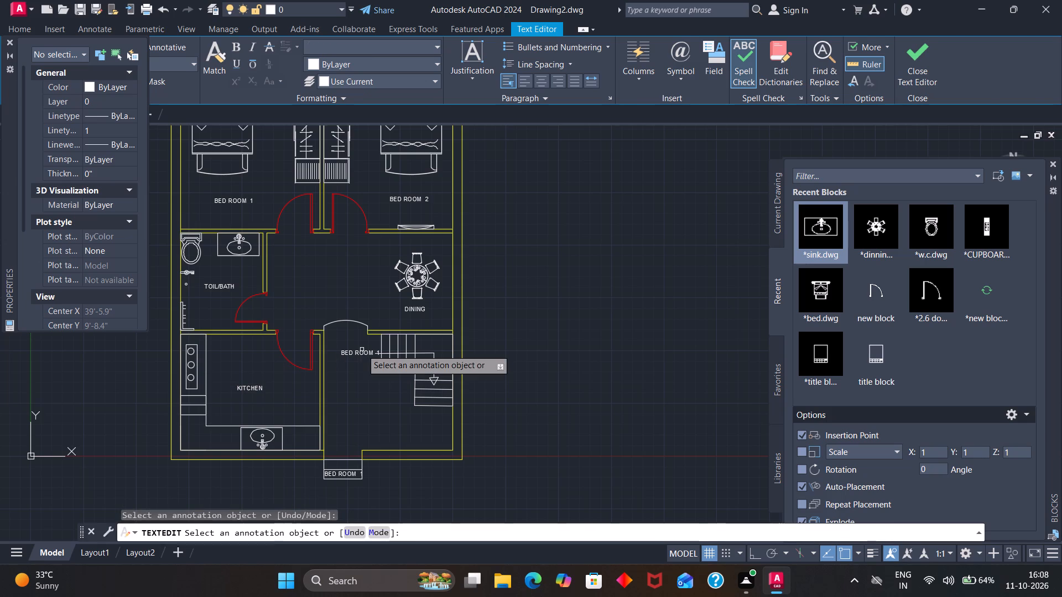
click(366, 352)
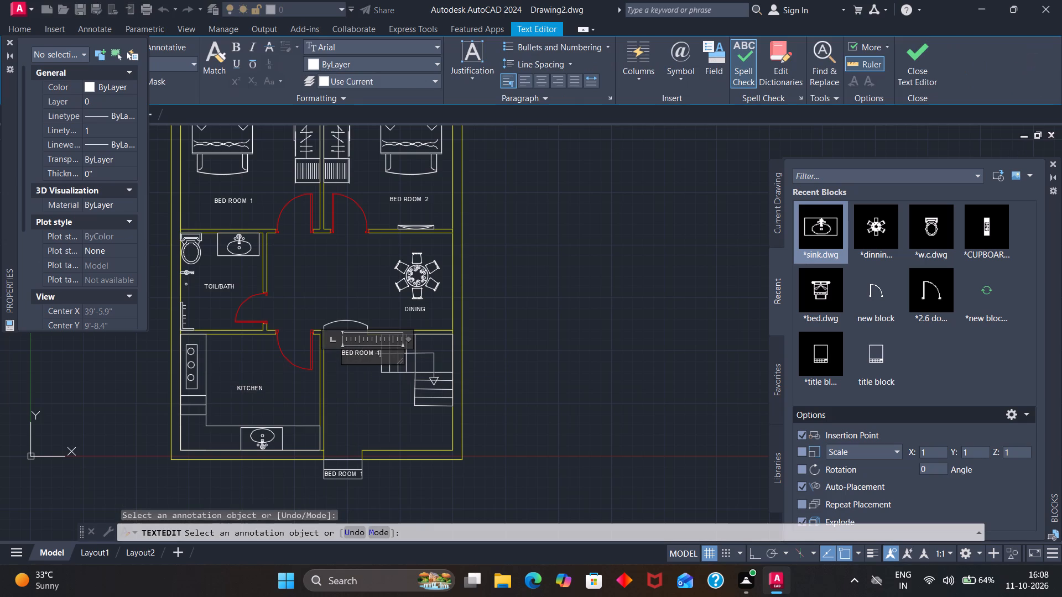
click(381, 354)
key(BackSpace)
key(BackSpace)
key(BackSpace)
key(BackSpace)
key(BackSpace)
key(BackSpace)
key(BackSpace)
key(BackSpace)
key(BackSpace)
key(BackSpace)
key(BackSpace)
key(BackSpace)
key(BackSpace)
key(BackSpace)
key(BackSpace)
text(UP)
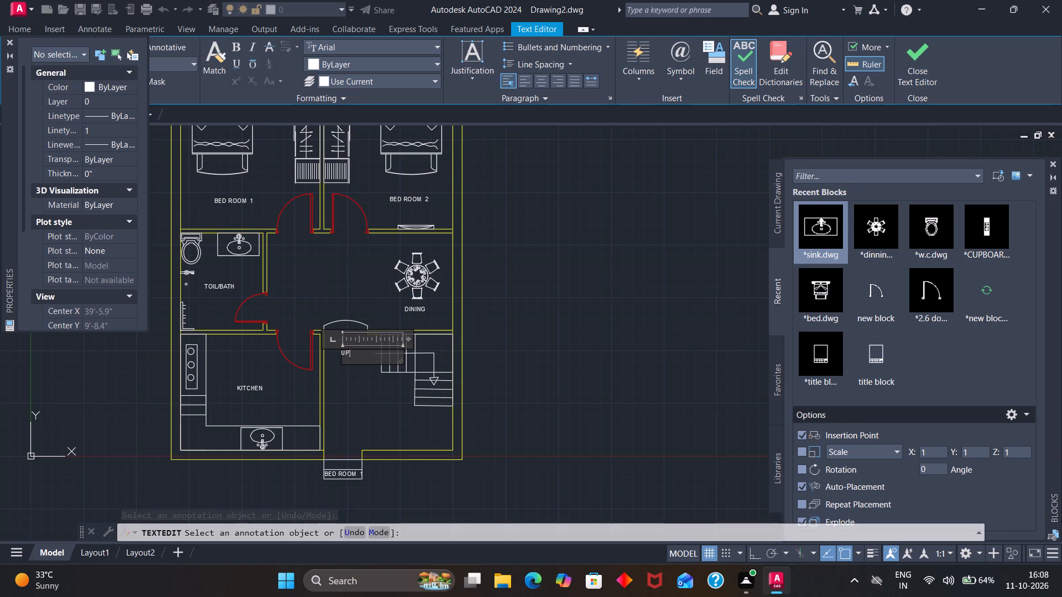
click(353, 471)
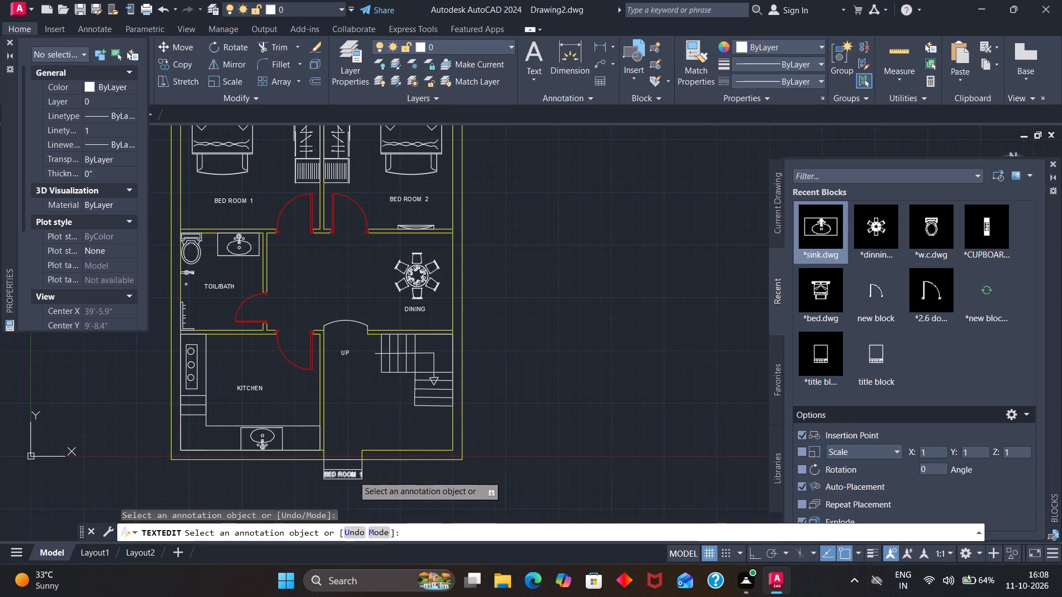
Replace the text of the copied label at the entrance step below the front wall with "ENTRY".
click(353, 476)
click(364, 473)
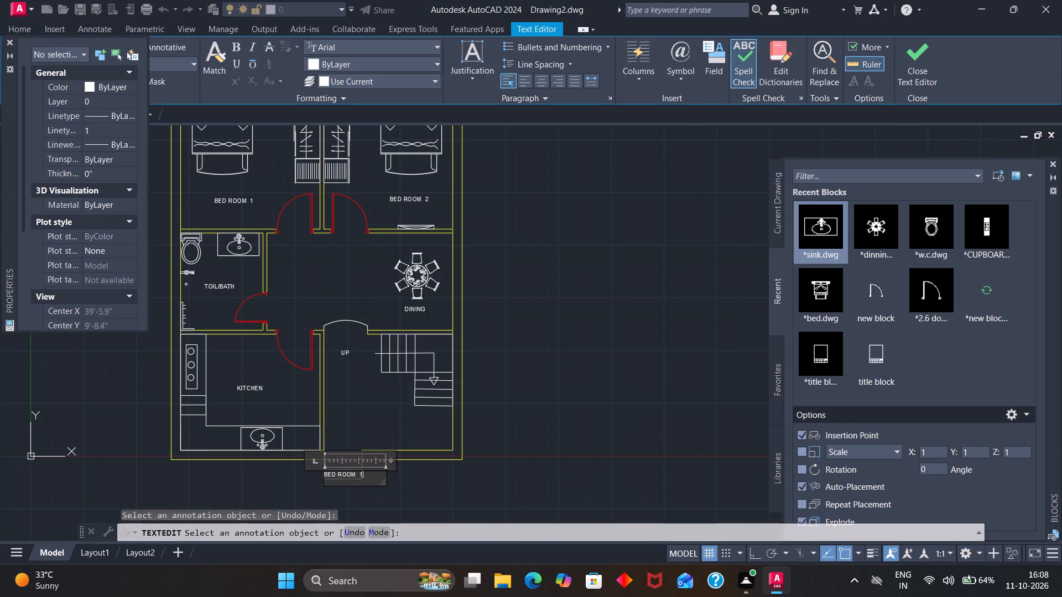
key(BackSpace)
key(BackSpace)
key(BackSpace)
key(BackSpace)
key(BackSpace)
key(BackSpace)
key(BackSpace)
key(BackSpace)
key(BackSpace)
key(BackSpace)
key(BackSpace)
key(BackSpace)
key(BackSpace)
key(BackSpace)
key(BackSpace)
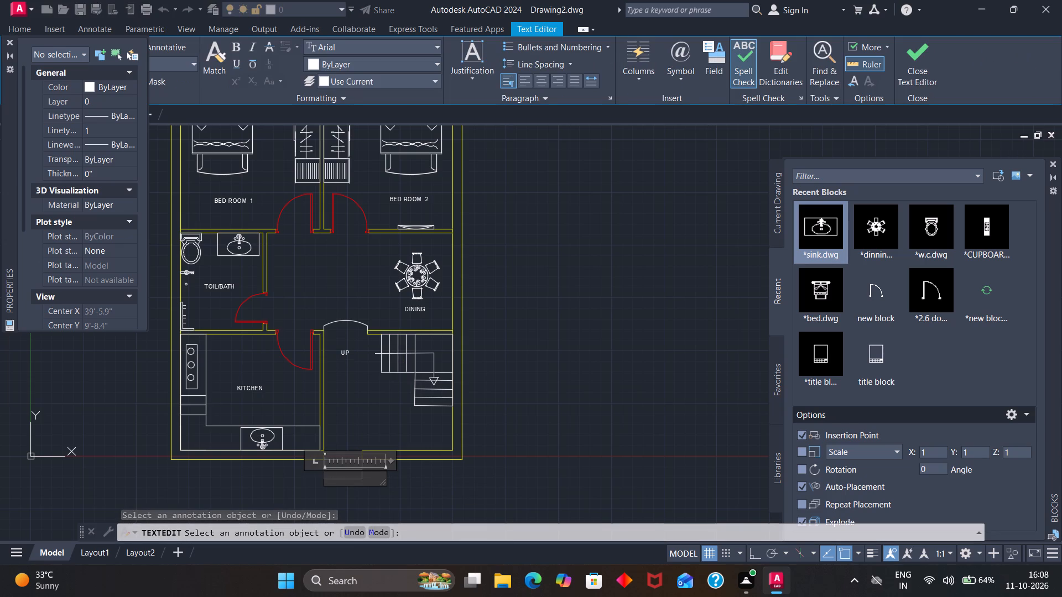
text(ENTRY)
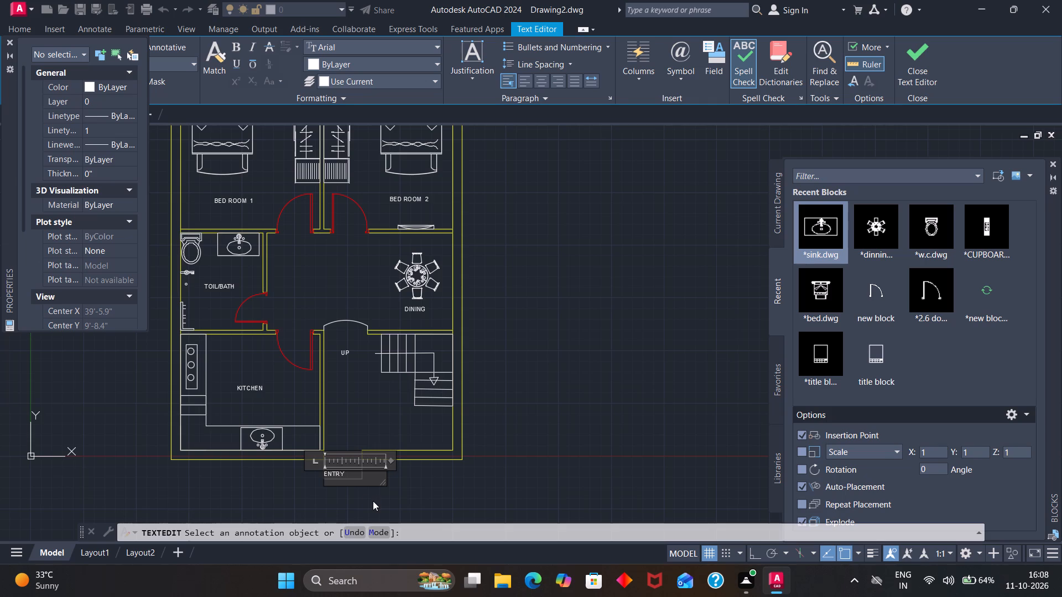
key(Escape)
click(681, 218)
click(632, 385)
click(570, 398)
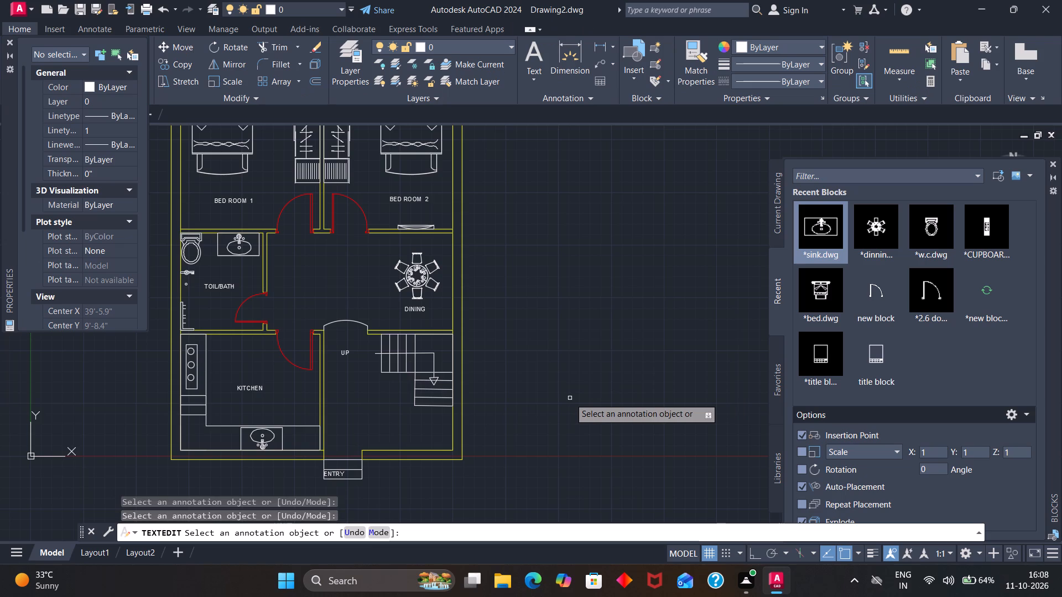
key(Escape)
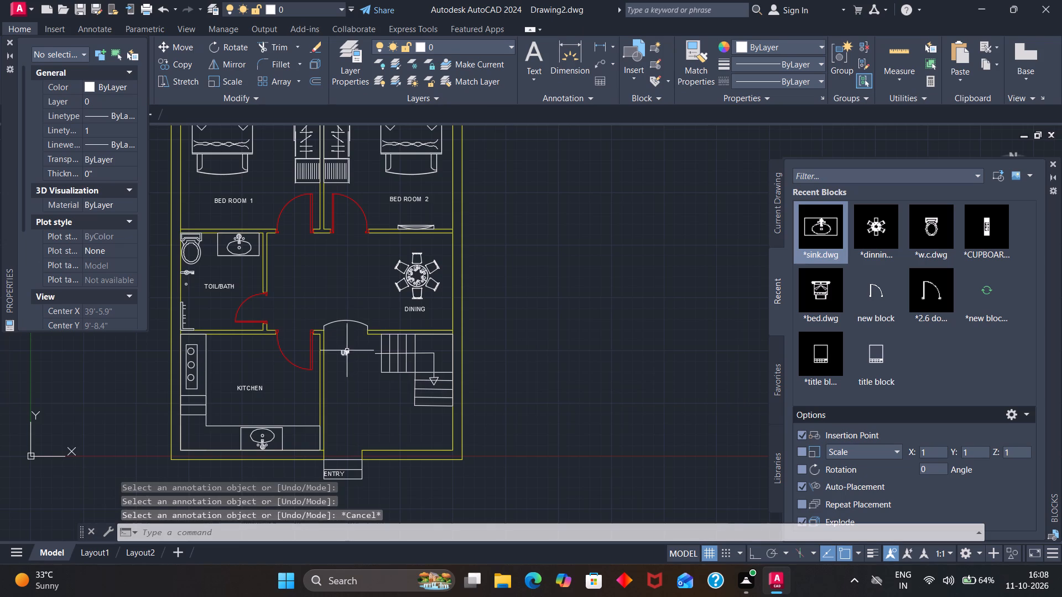
Move the "UP" label next to the start of the staircase direction line.
click(347, 351)
key(m)
key(Return)
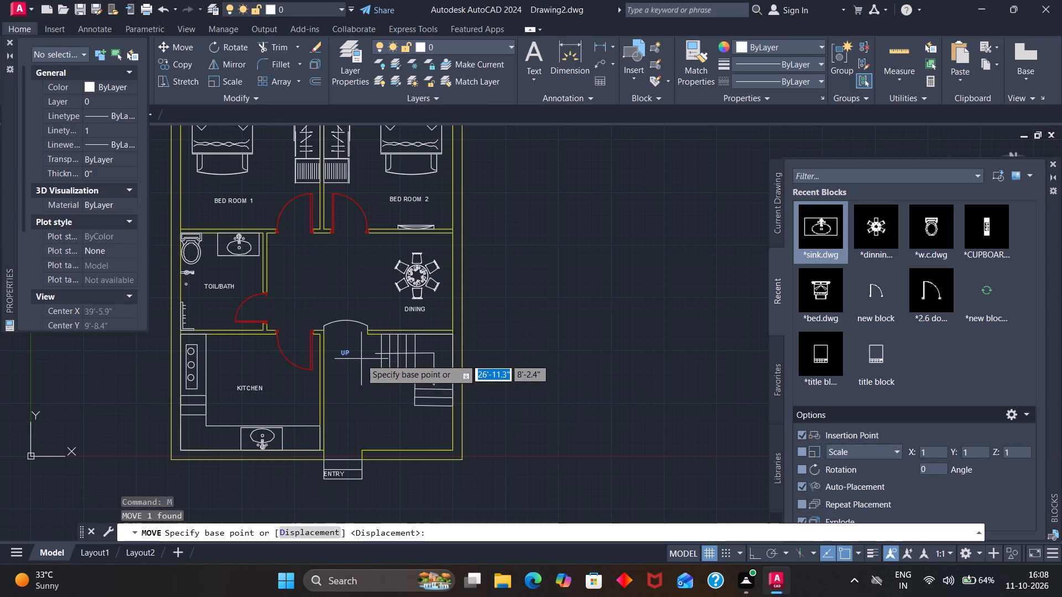
scroll(360, 359, up, 3)
click(310, 337)
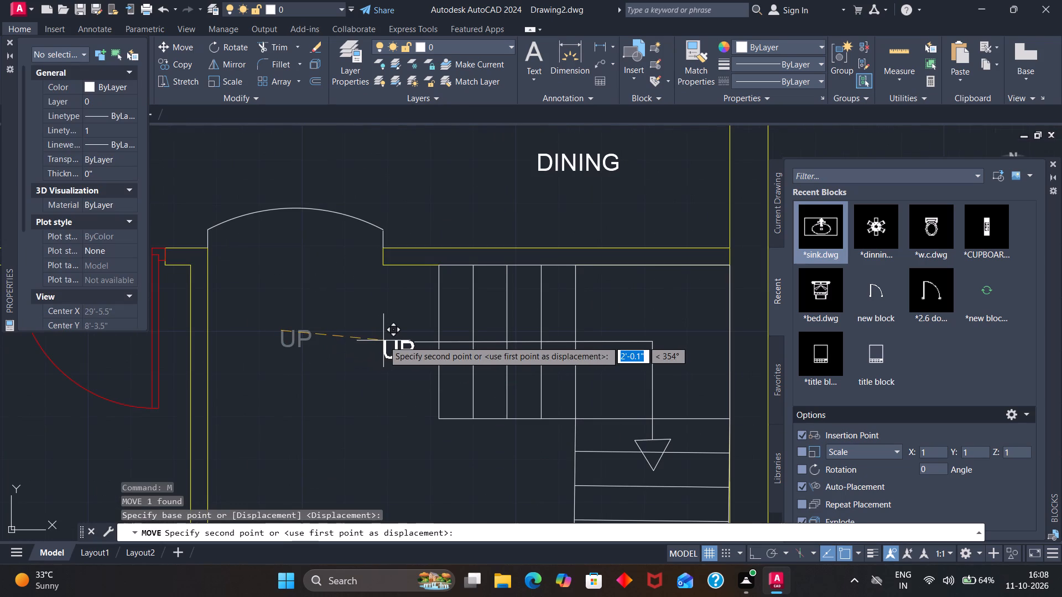
click(379, 337)
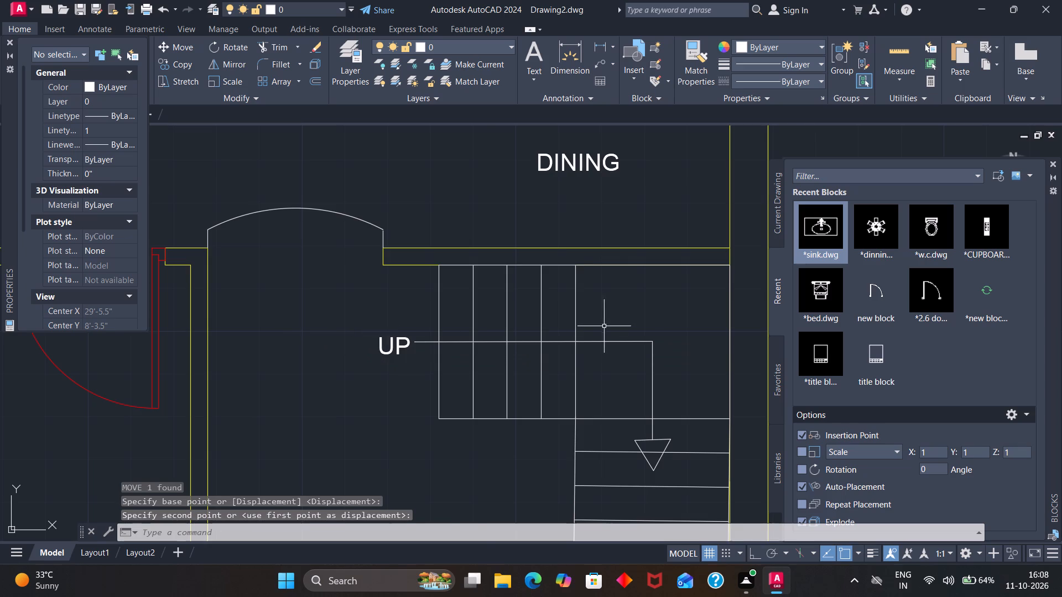
Close the object properties palette and fill both parts of the staircase arrowhead with a SOLID hatch.
scroll(605, 324, down, 2)
scroll(630, 366, up, 3)
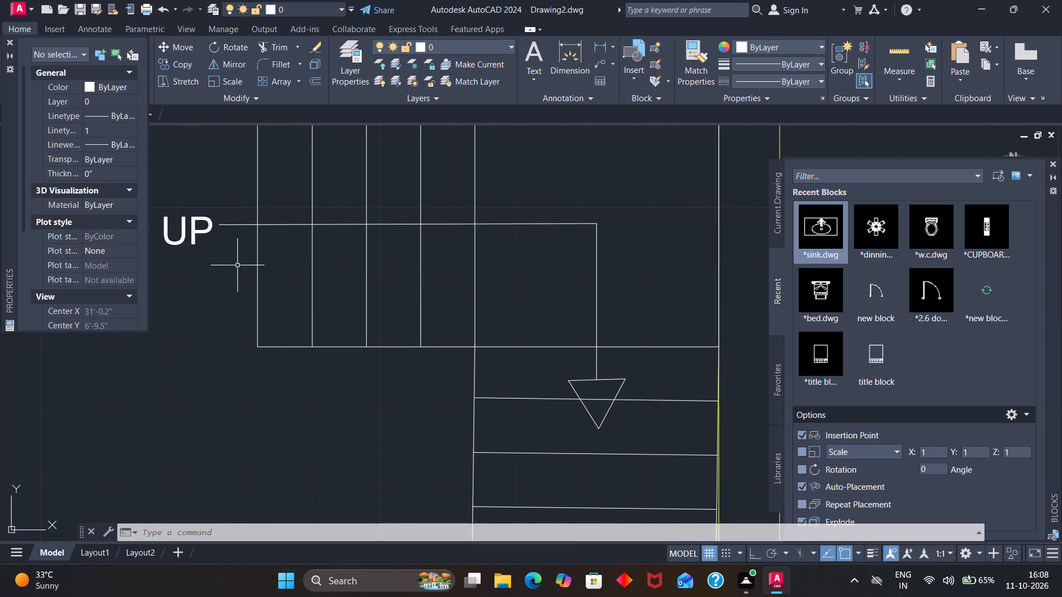
key(Escape)
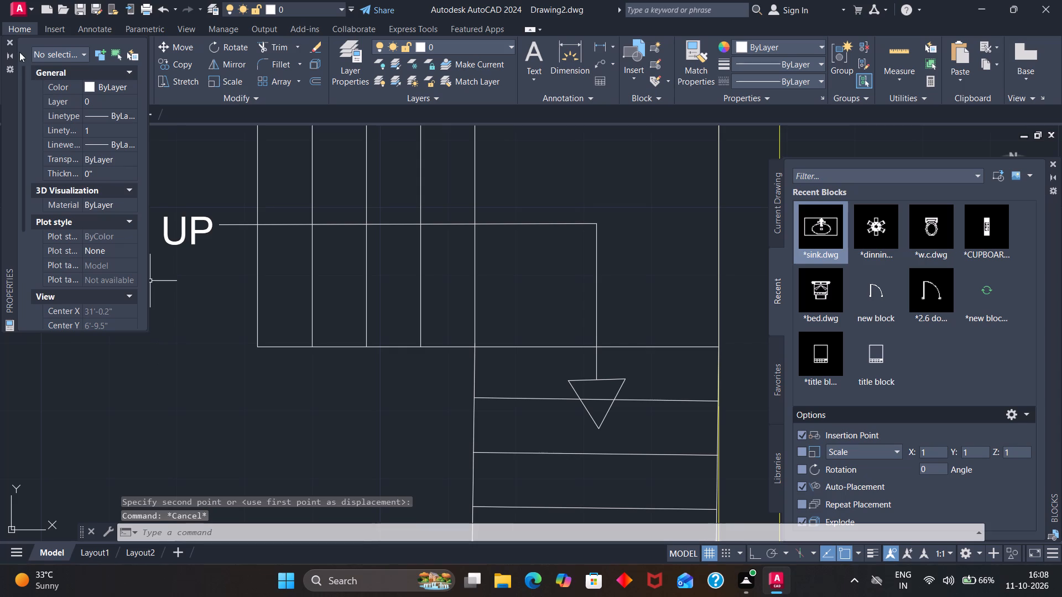
click(6, 39)
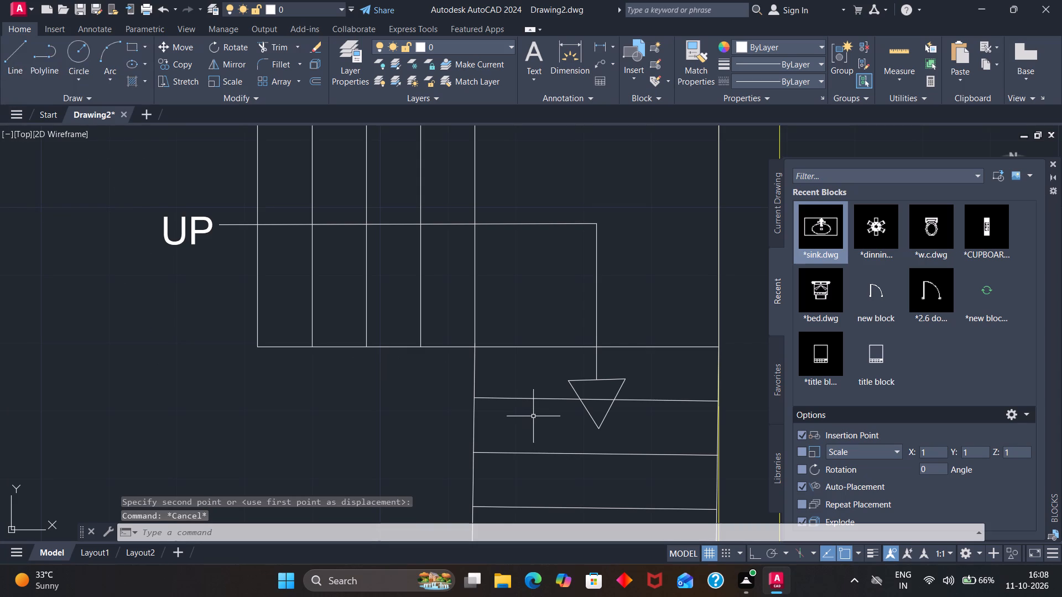
key(h)
key(Return)
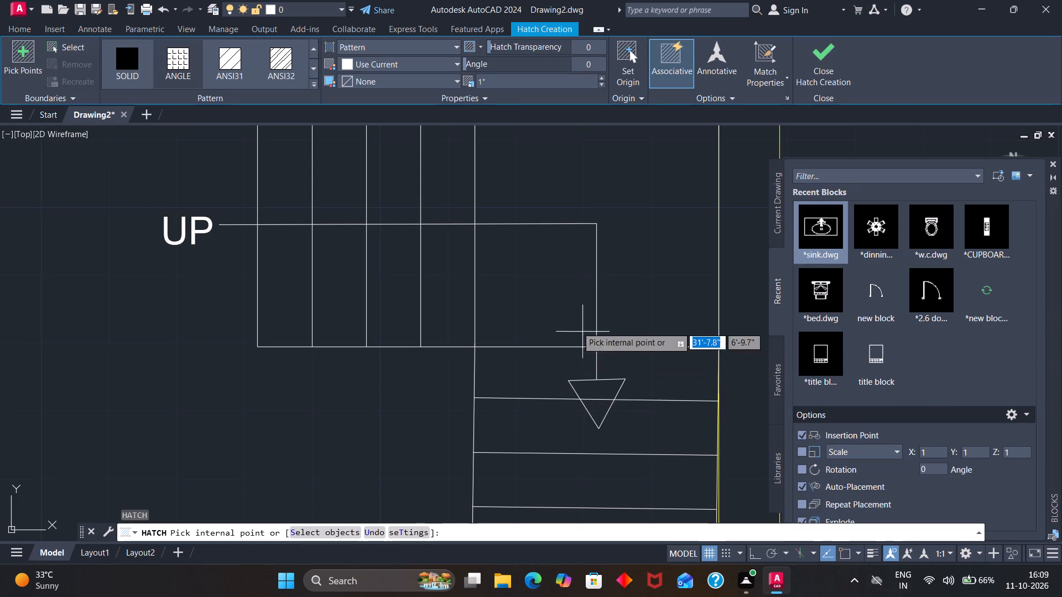
click(117, 73)
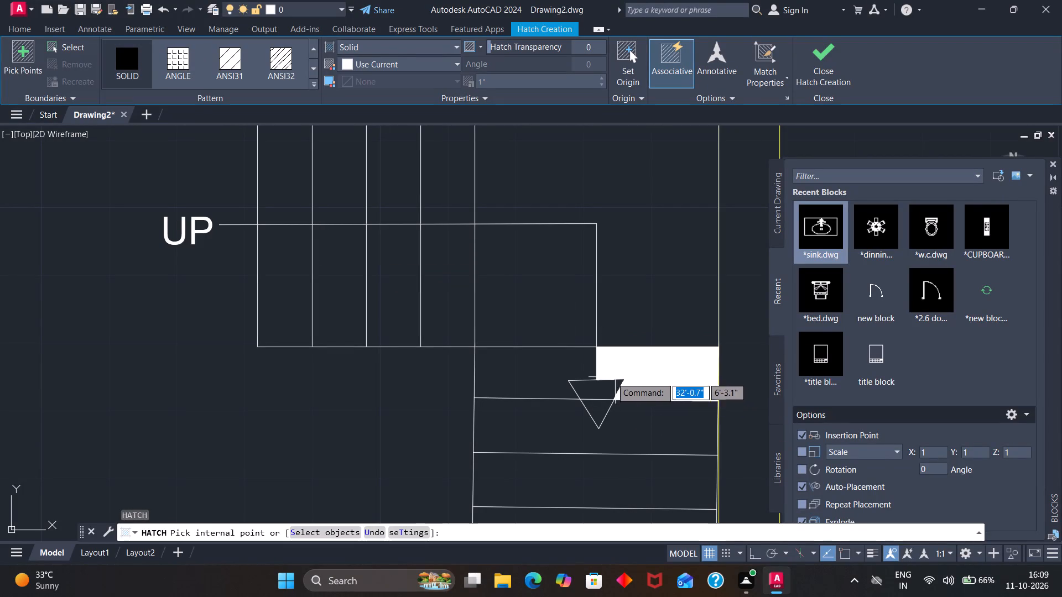
click(597, 391)
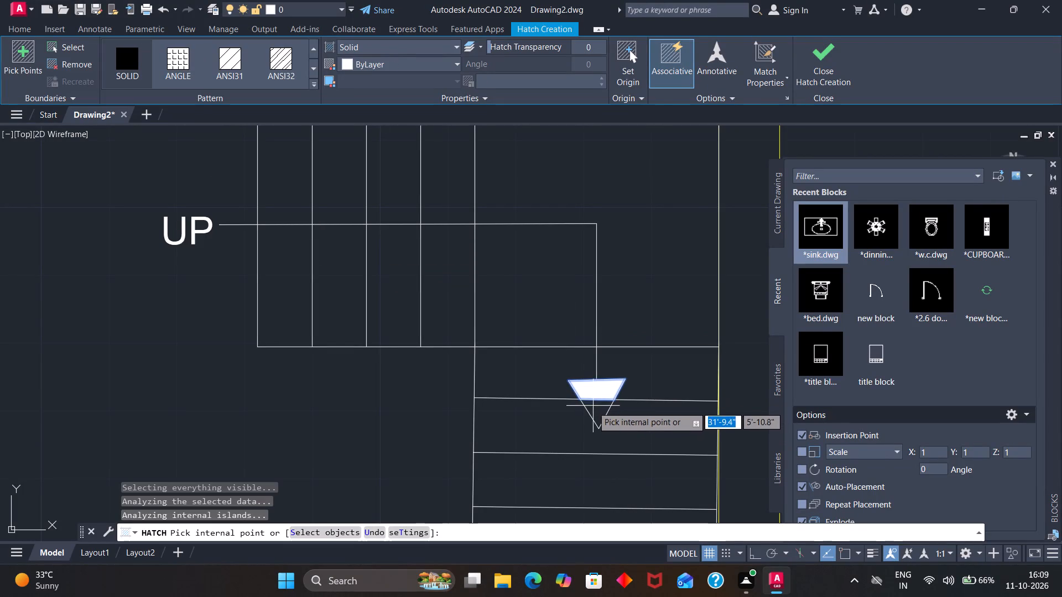
click(595, 409)
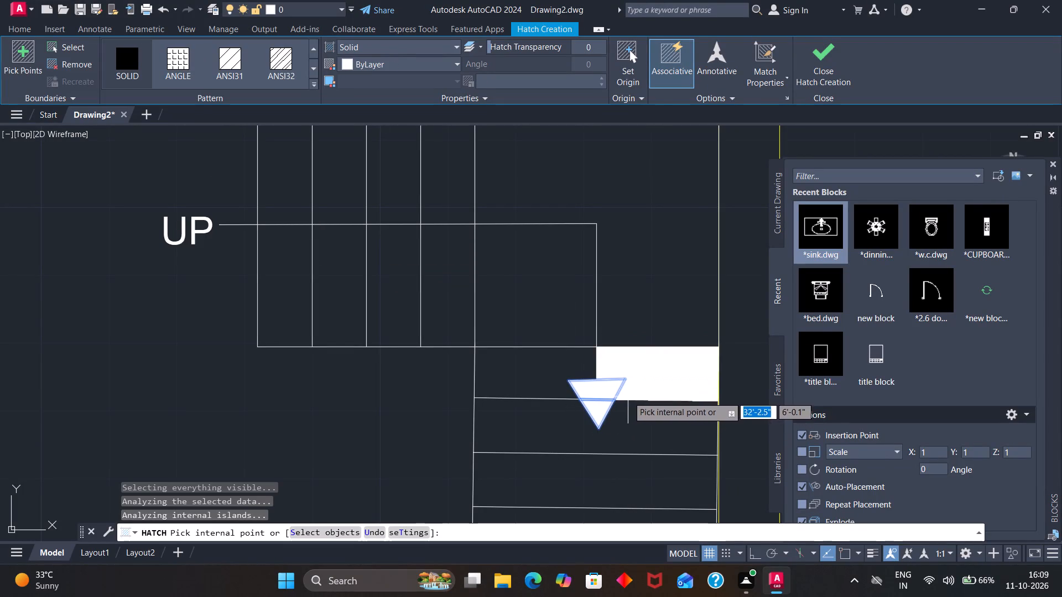
key(Escape)
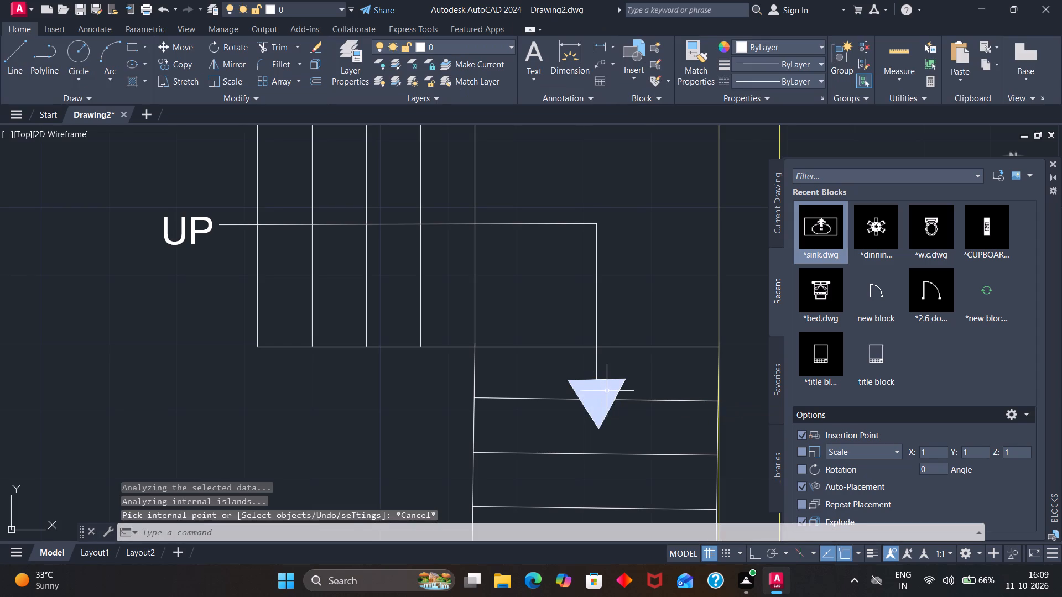
key(Escape)
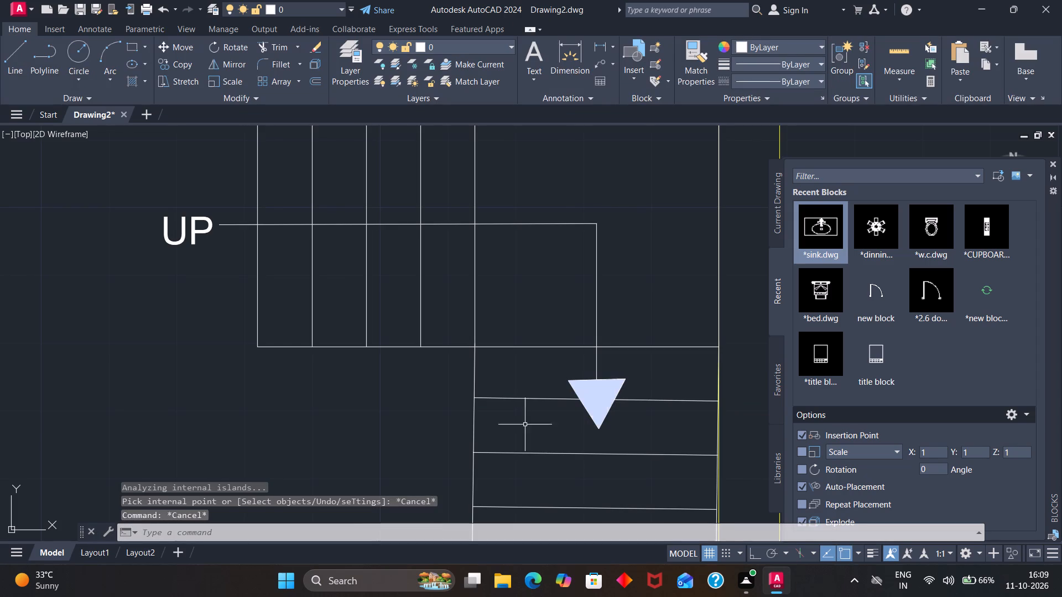
key(Escape)
Create a new layer named TEXT and set its color to cyan.
scroll(347, 434, down, 4)
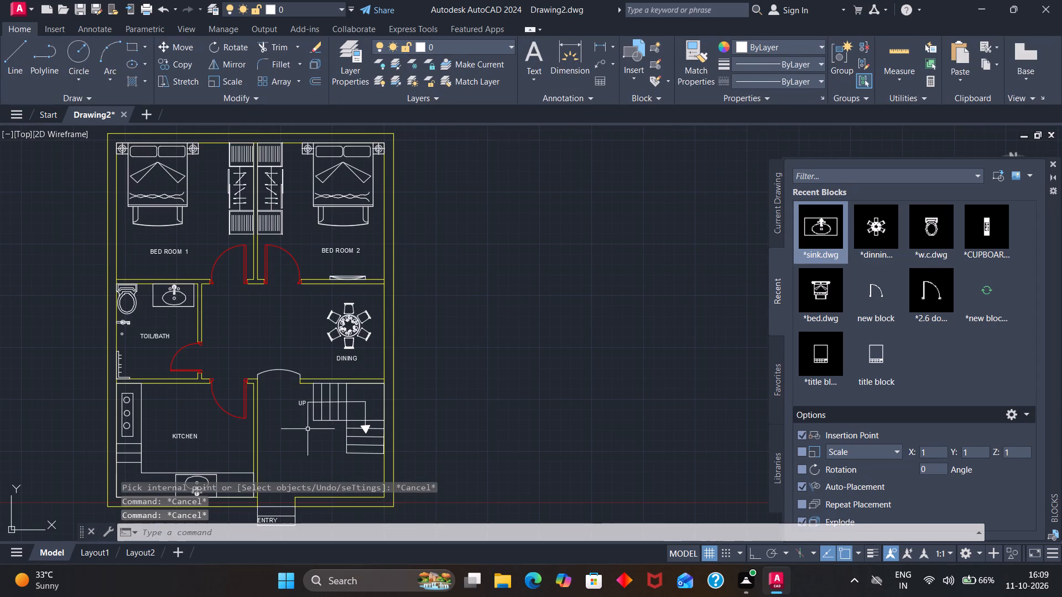
click(360, 77)
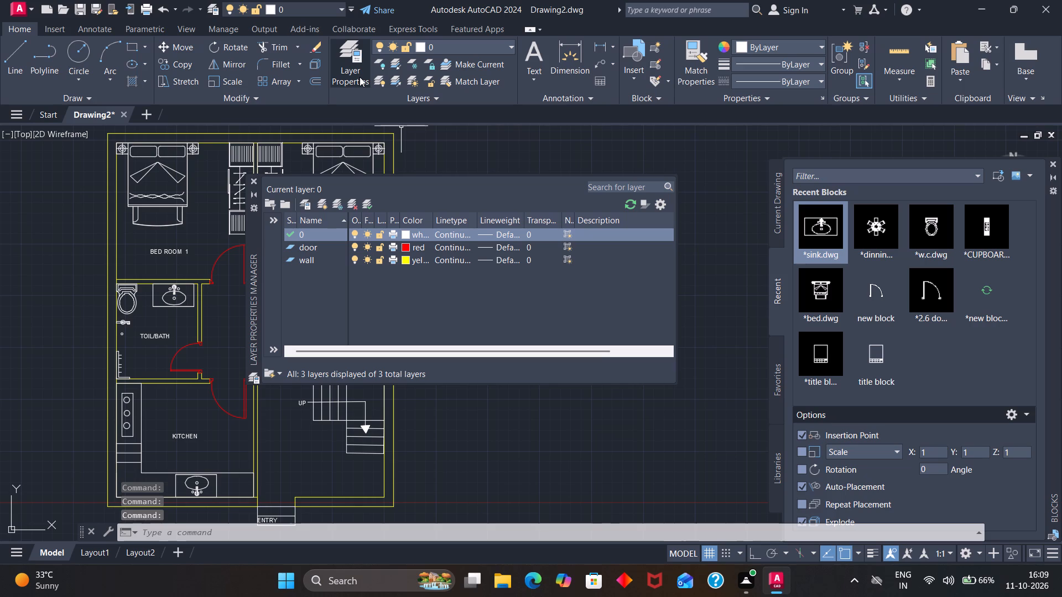
click(320, 204)
click(322, 248)
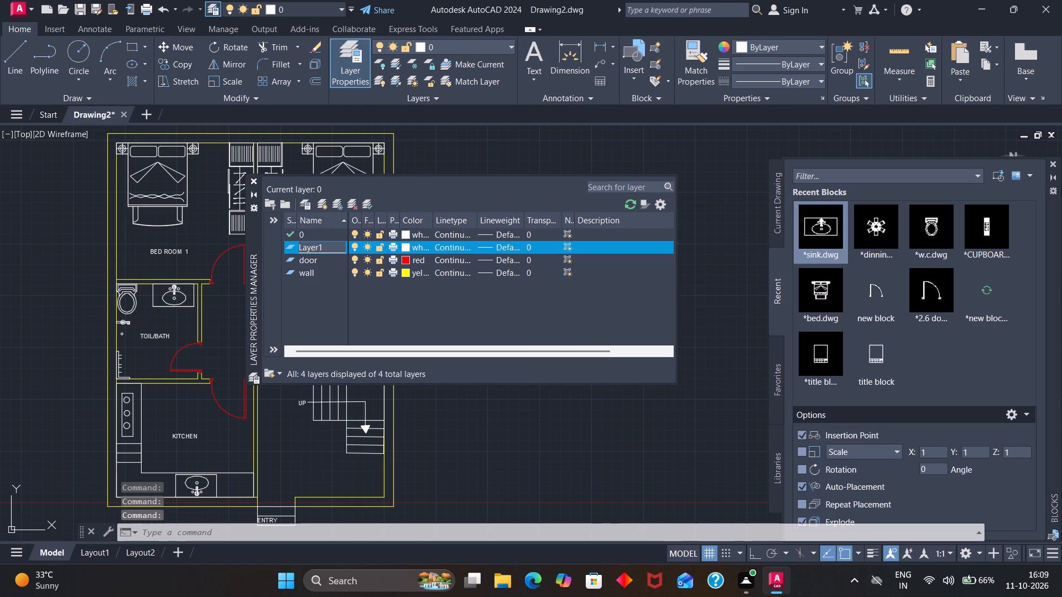
key(BackSpace)
key(BackSpace)
key(BackSpace)
key(BackSpace)
key(BackSpace)
key(BackSpace)
key(BackSpace)
key(BackSpace)
key(BackSpace)
key(BackSpace)
key(BackSpace)
key(BackSpace)
key(BackSpace)
text(TEXT)
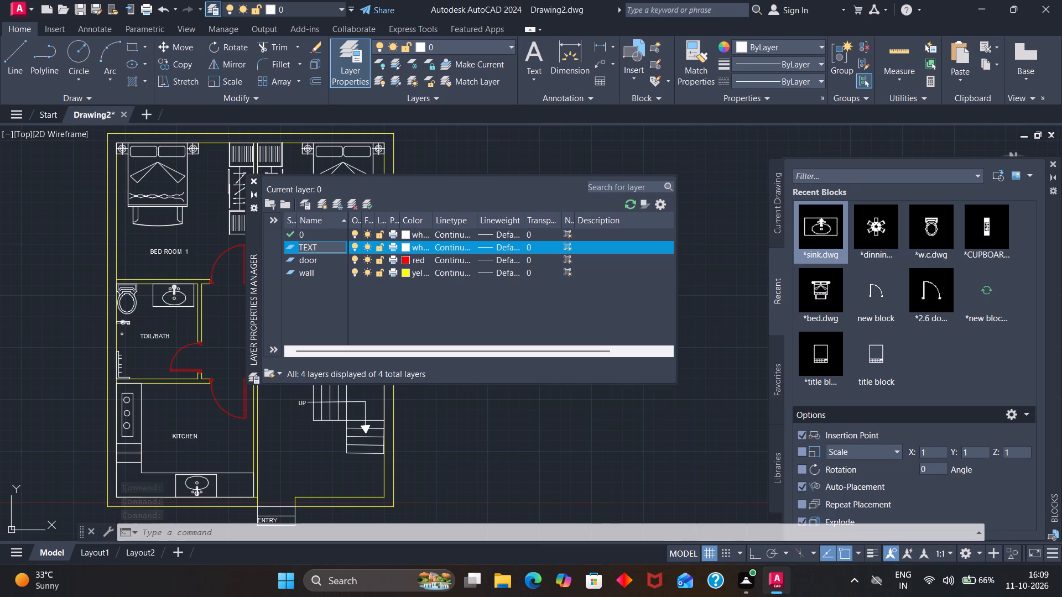
click(407, 247)
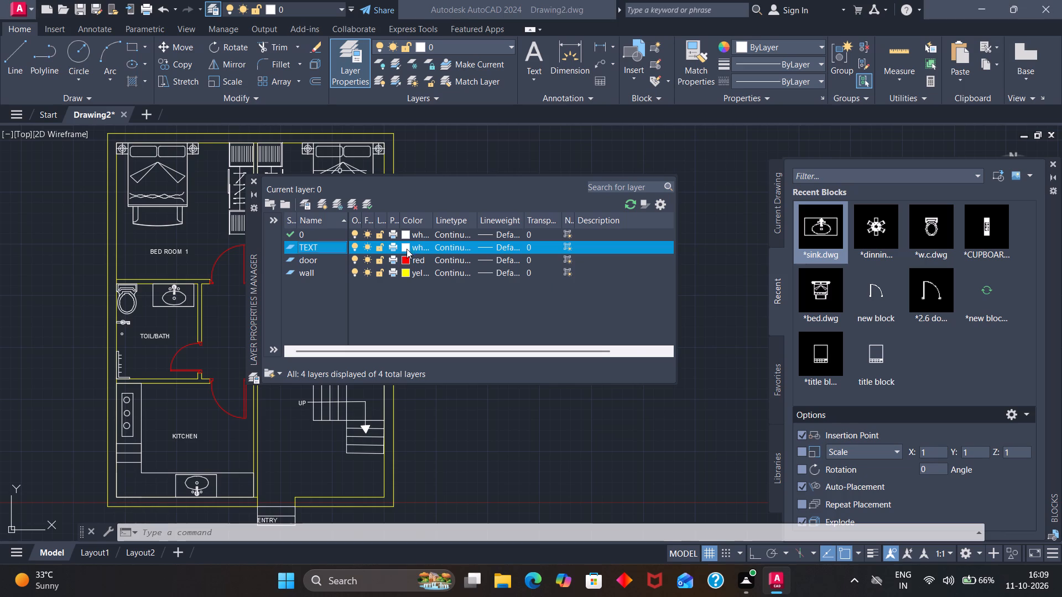
click(453, 336)
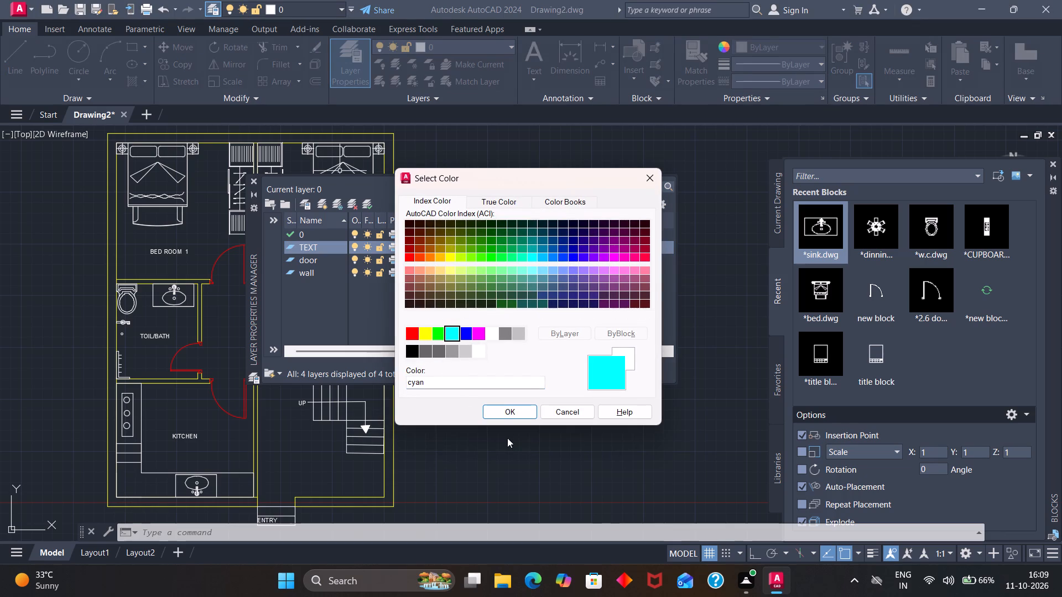
click(503, 413)
key(Escape)
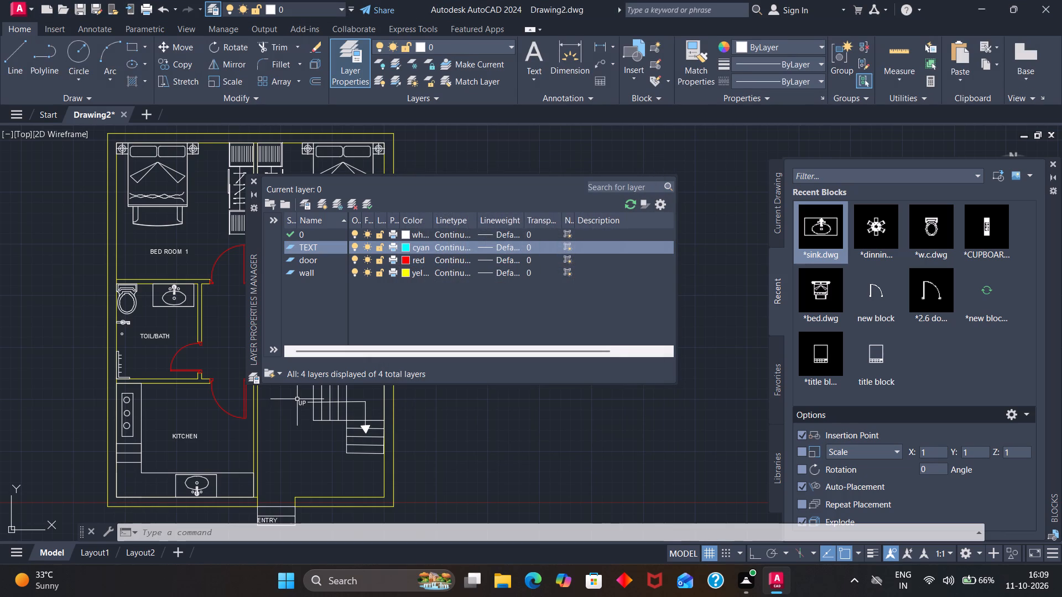
click(249, 181)
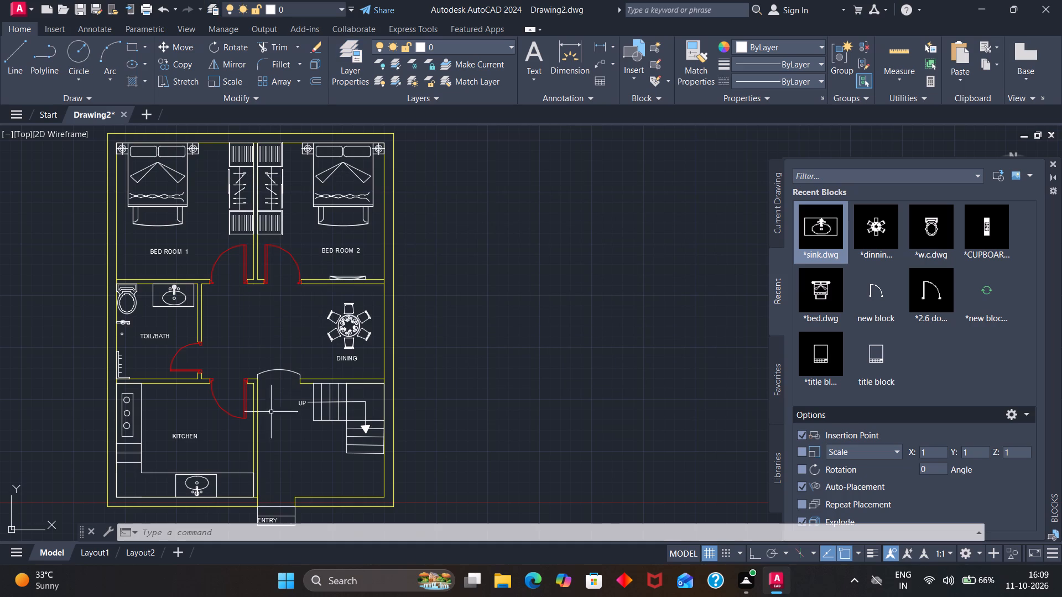
Select the bedroom, dining, toilet/bath, kitchen, UP and ENTRY labels and apply the TEXT layer with its cyan color.
click(181, 254)
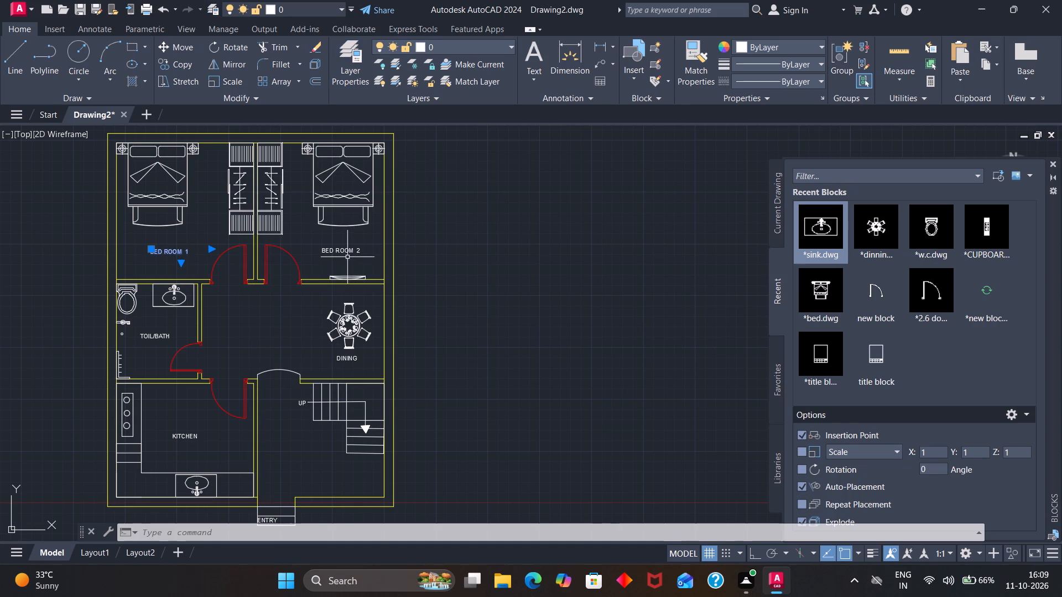
click(347, 251)
click(341, 358)
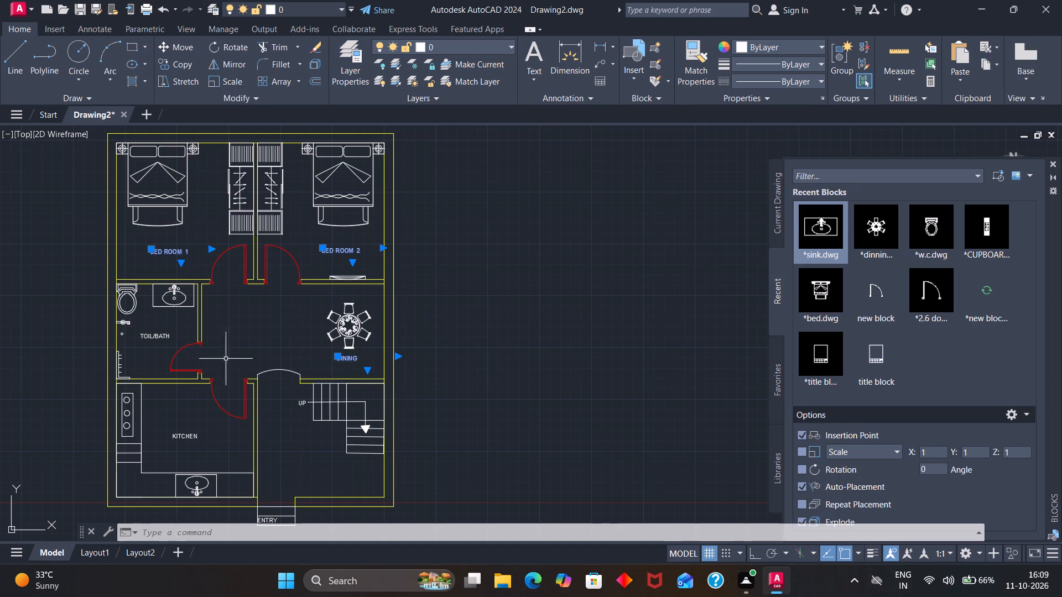
click(150, 337)
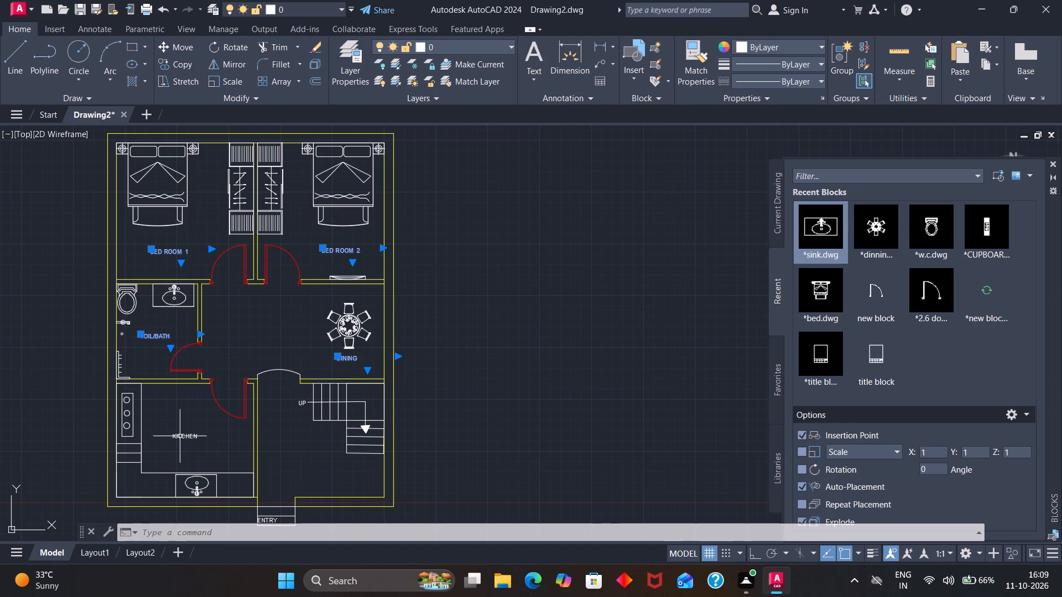
click(180, 436)
click(301, 403)
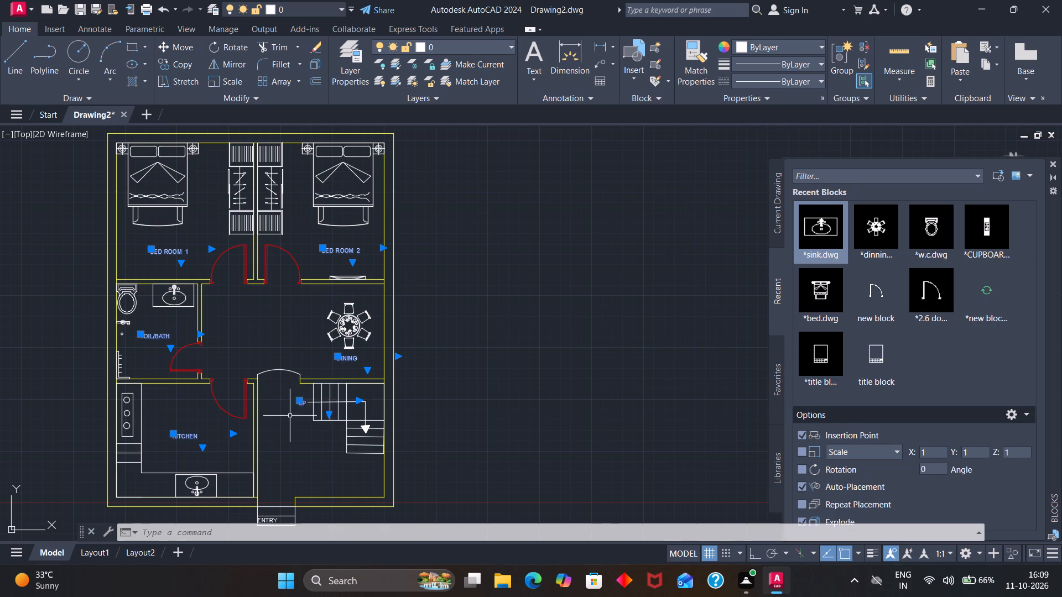
scroll(270, 450, down, 2)
scroll(298, 430, up, 3)
scroll(229, 441, up, 2)
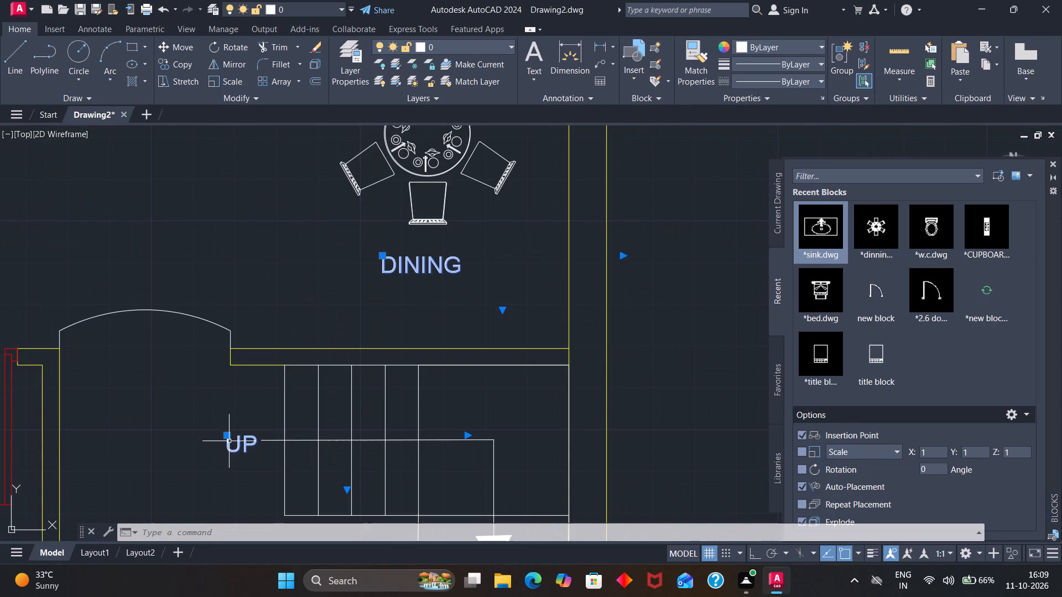
scroll(229, 441, down, 4)
scroll(207, 515, up, 3)
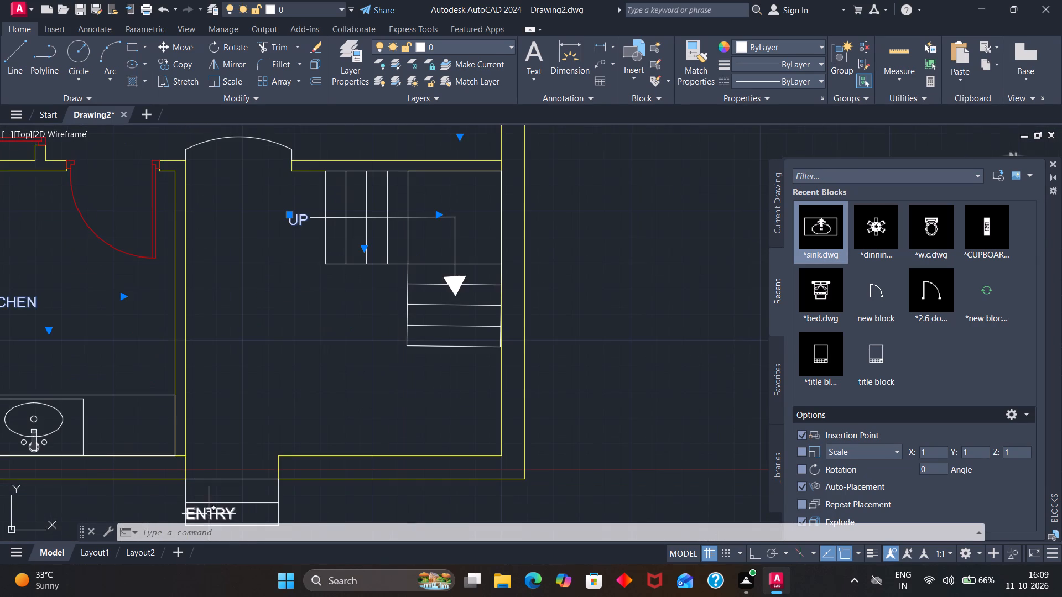
click(214, 512)
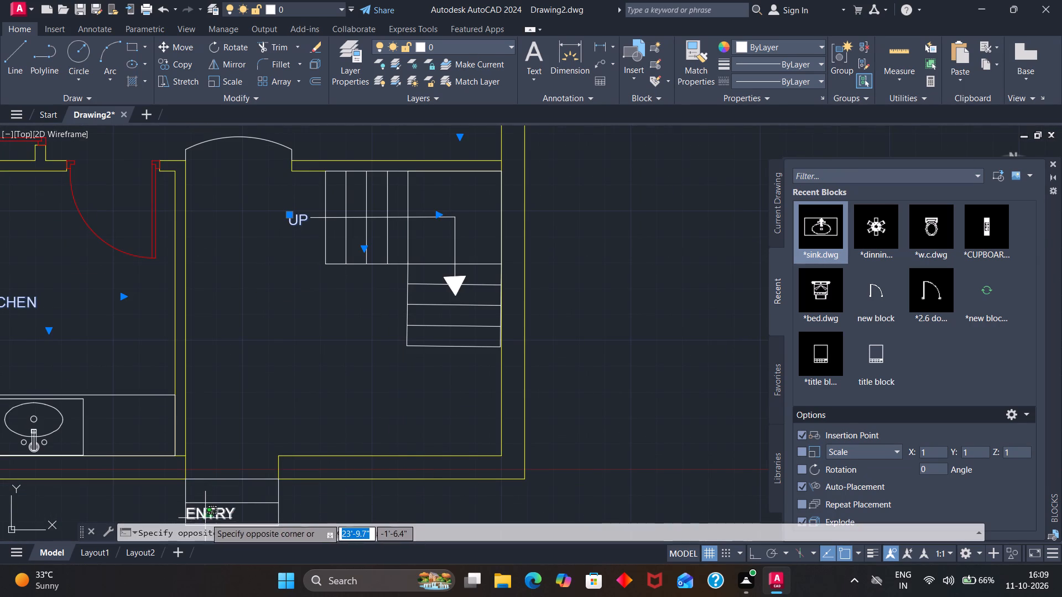
click(205, 518)
scroll(290, 446, down, 2)
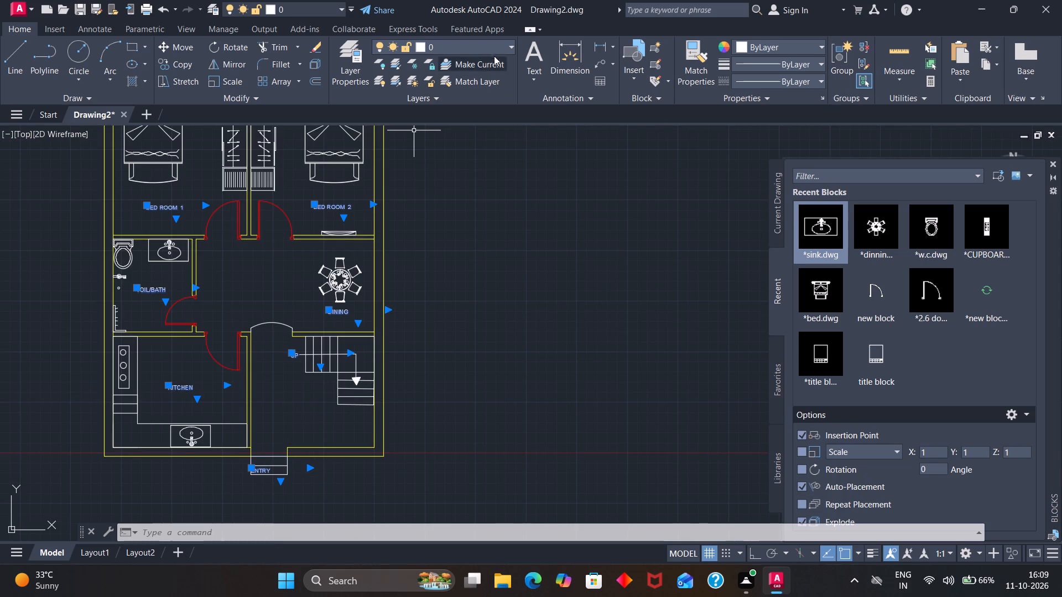
click(510, 44)
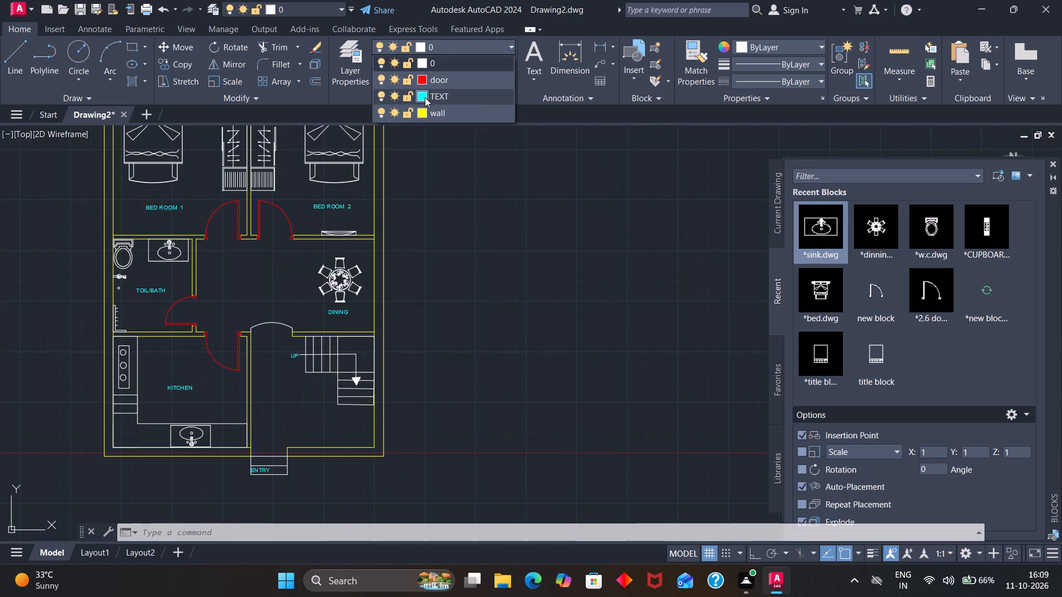
click(421, 95)
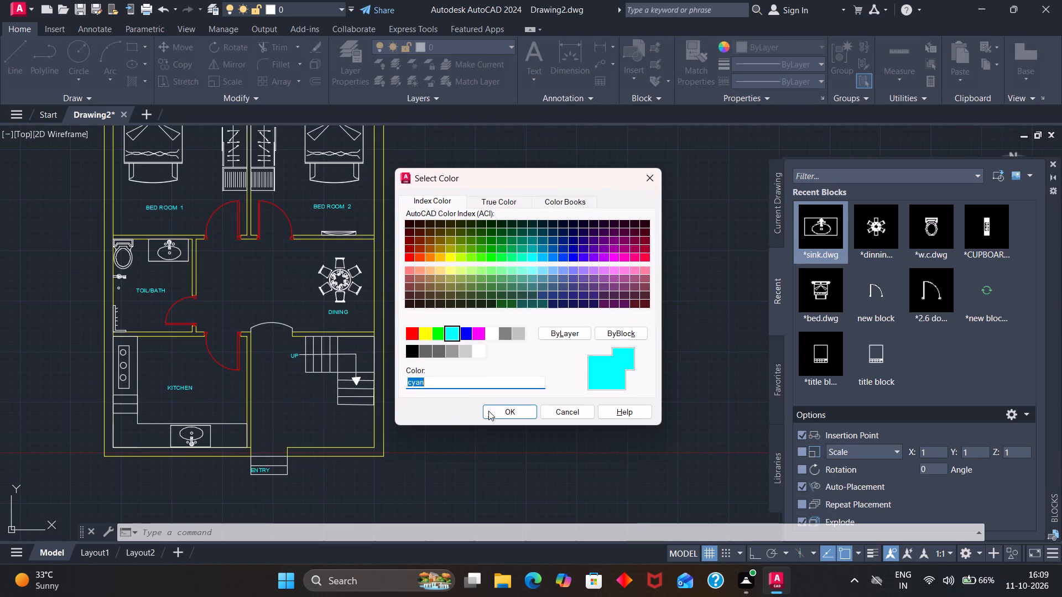
click(491, 410)
key(Escape)
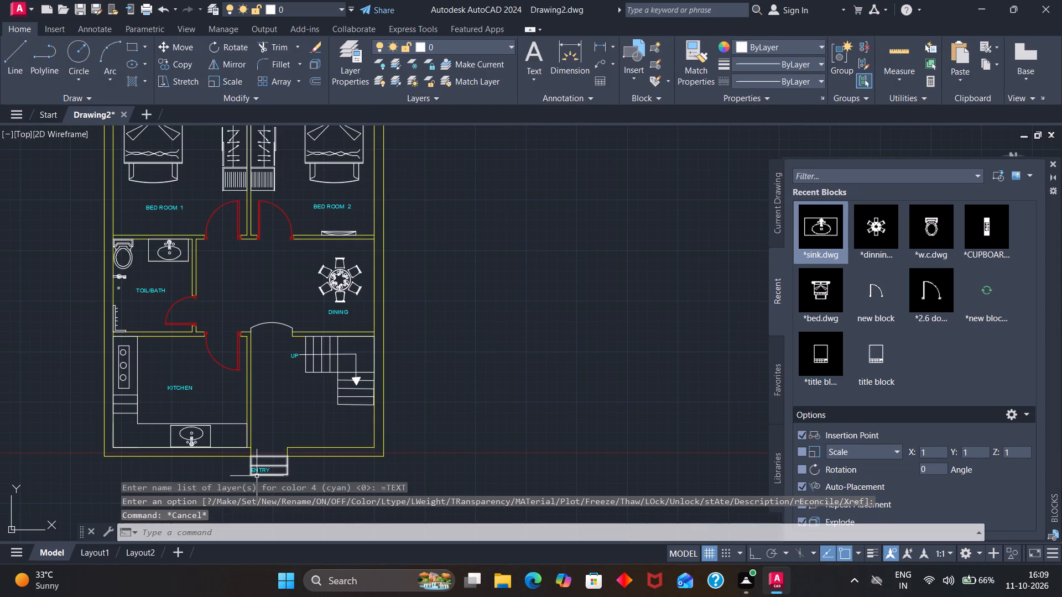
Move the ENTRY label to the middle of the lower entrance step.
scroll(256, 476, up, 4)
key(m)
key(Return)
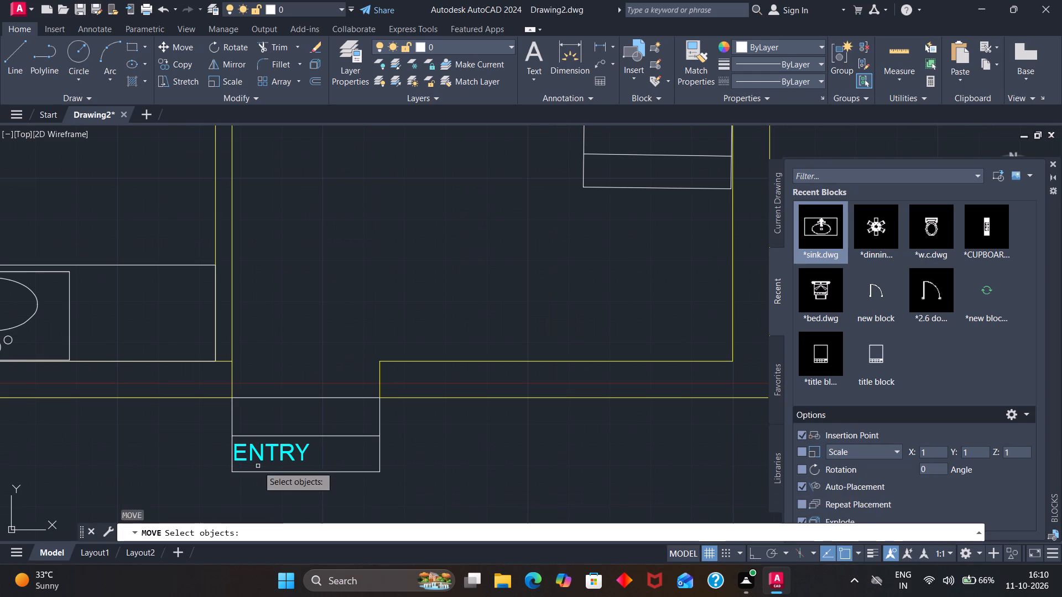
click(263, 450)
key(Return)
click(282, 451)
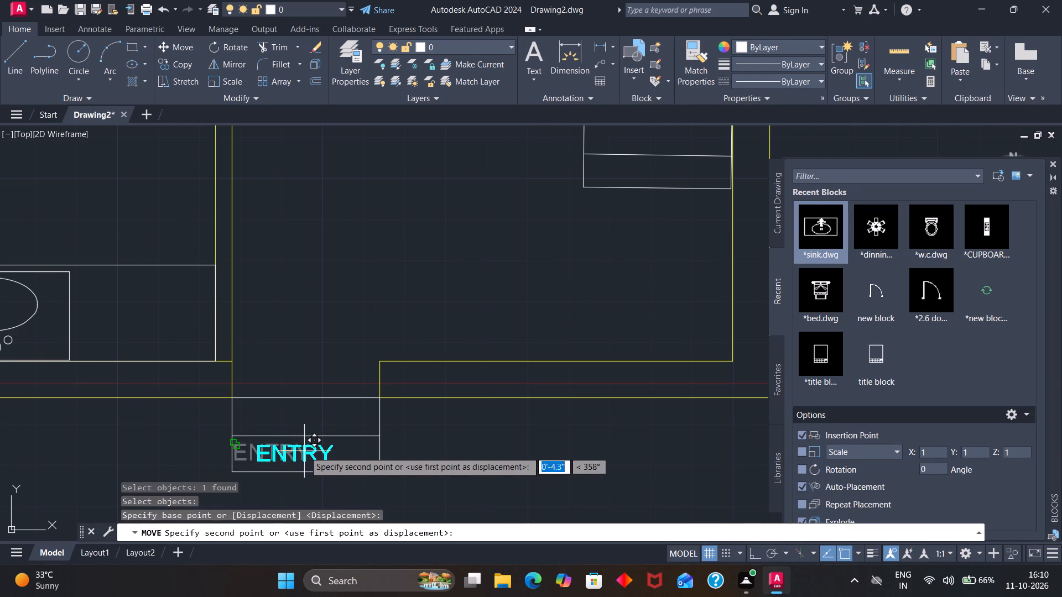
click(310, 451)
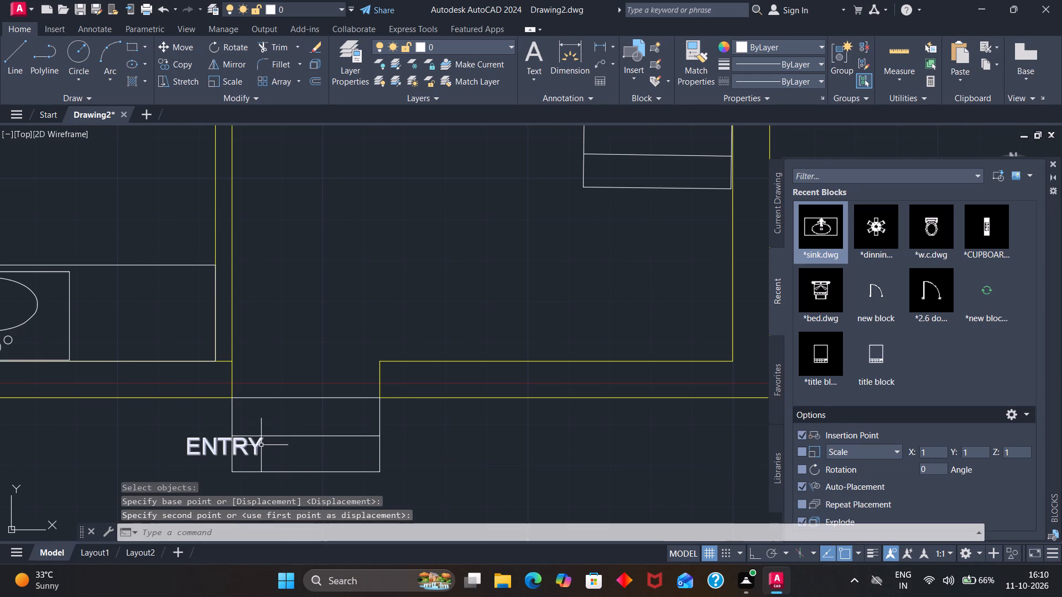
key(Return)
click(251, 446)
key(Return)
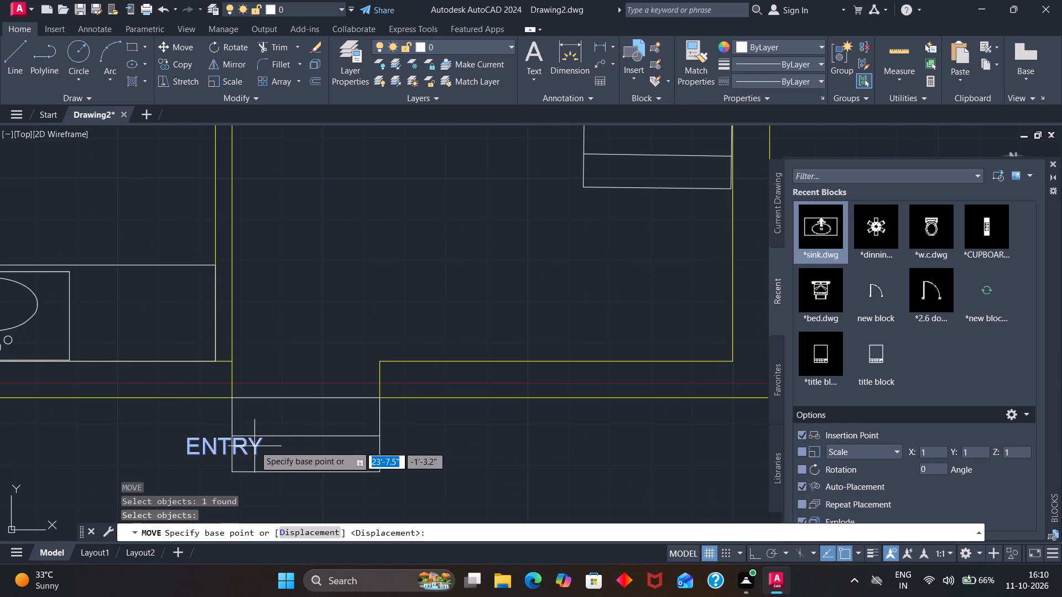
click(256, 444)
click(337, 448)
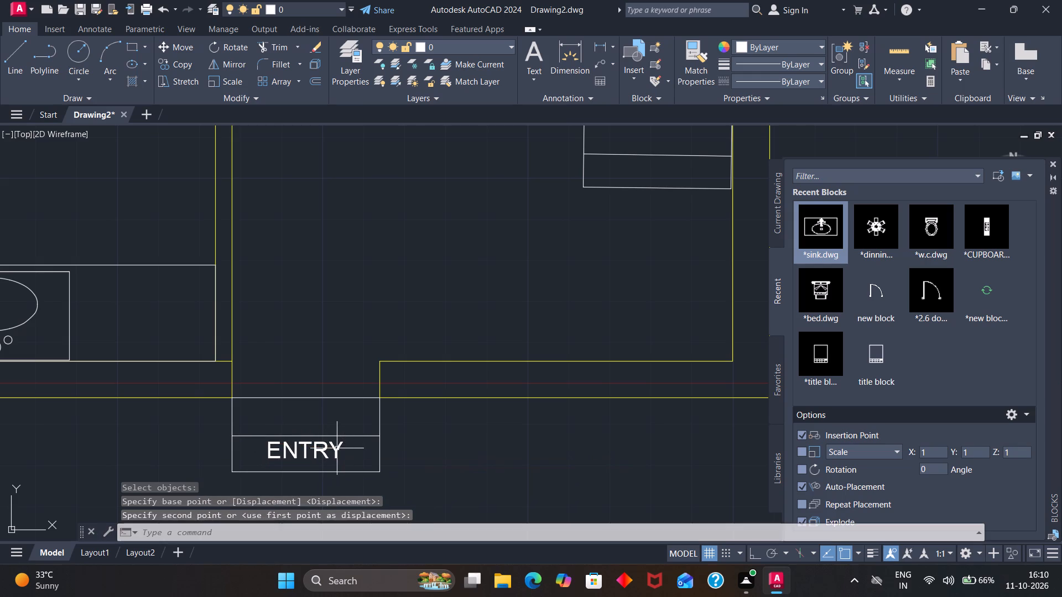
Apply the TEXT layer with its cyan color to the repositioned ENTRY label.
scroll(352, 452, down, 2)
click(338, 452)
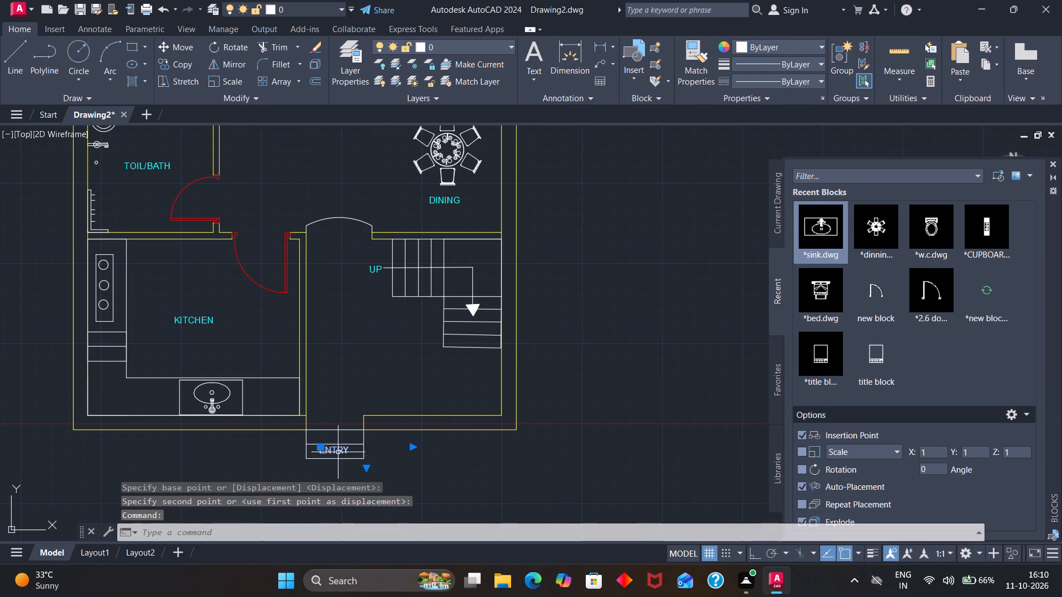
click(508, 45)
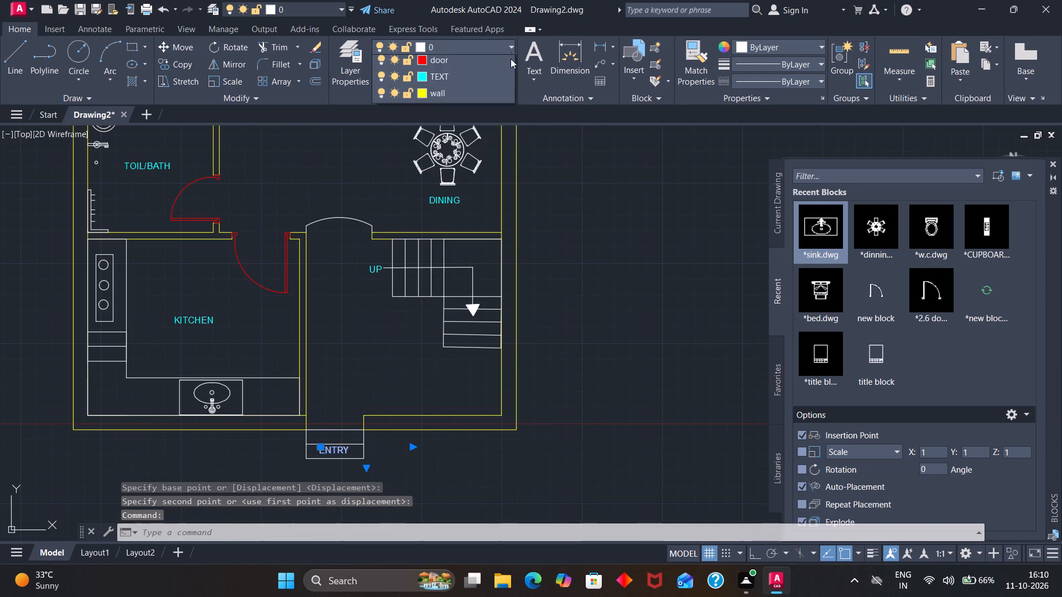
click(421, 100)
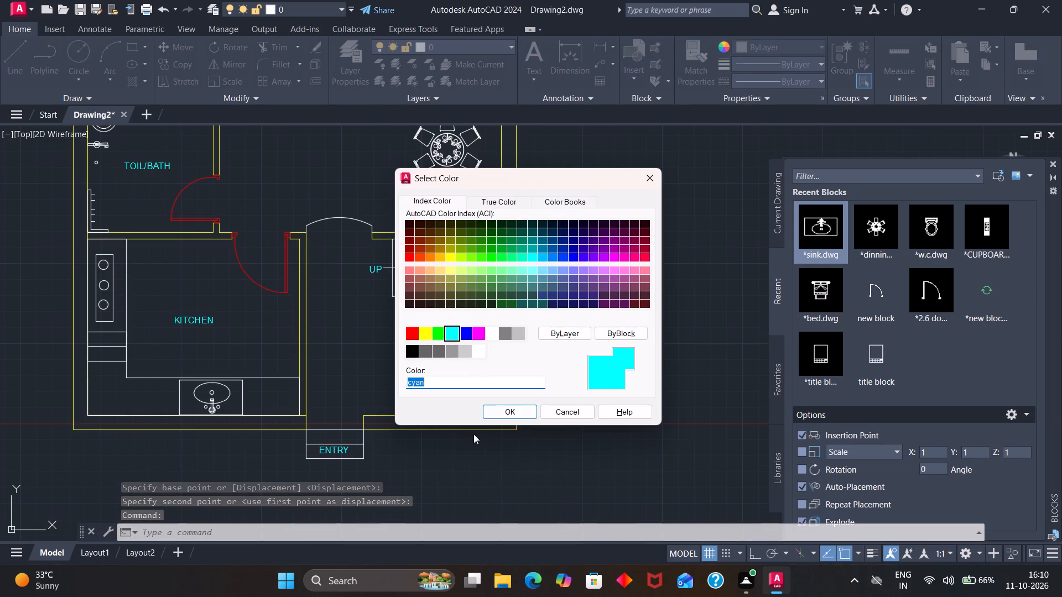
click(492, 410)
key(Escape)
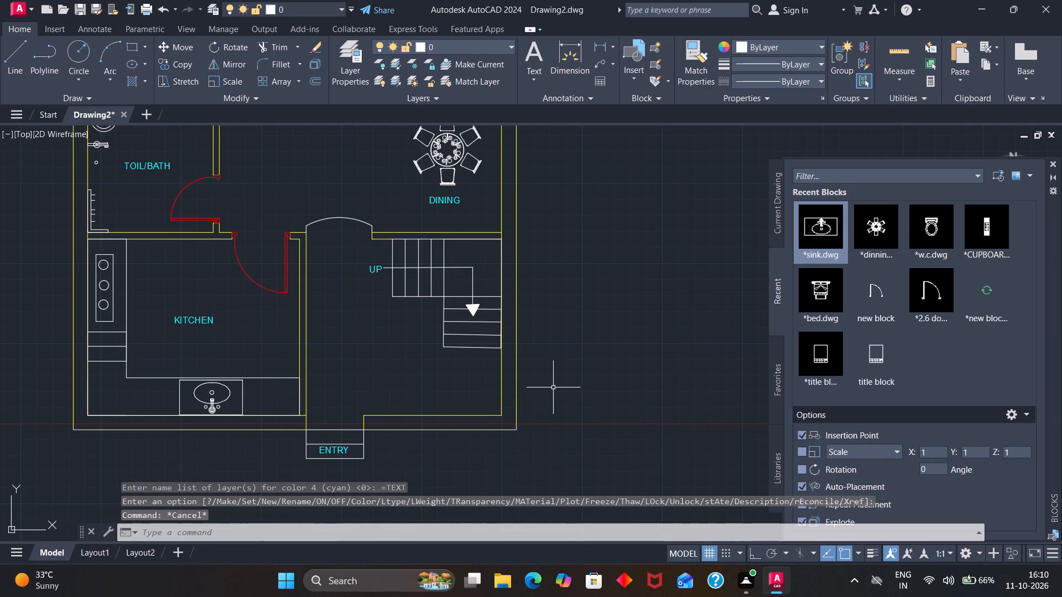
Examine the labels and furniture across the whole floor plan, including the kitchen counter area.
scroll(548, 385, down, 2)
scroll(418, 331, up, 3)
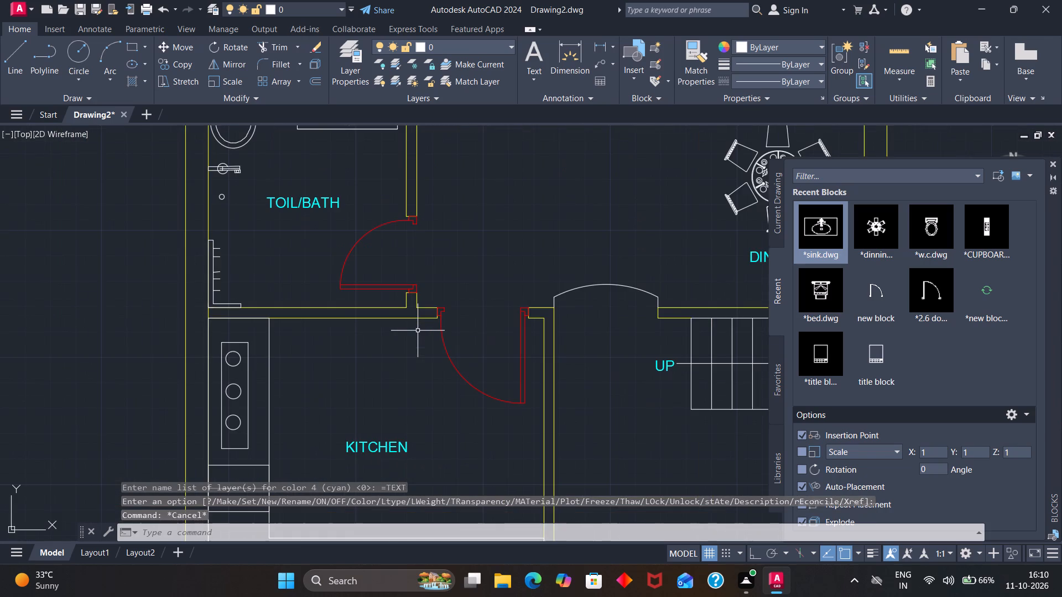
scroll(418, 331, down, 2)
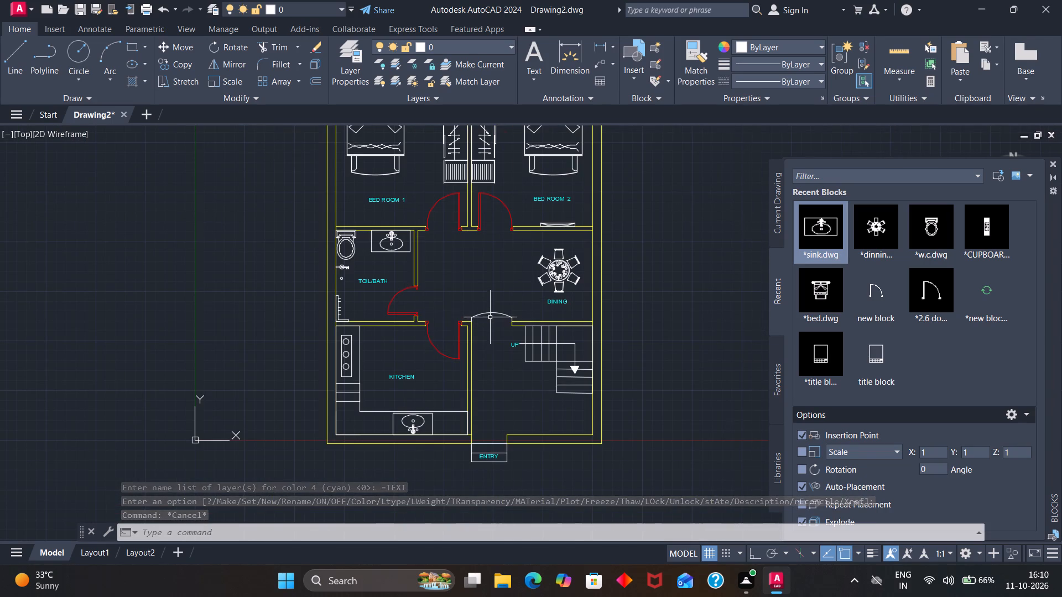
scroll(490, 317, up, 3)
scroll(490, 317, down, 4)
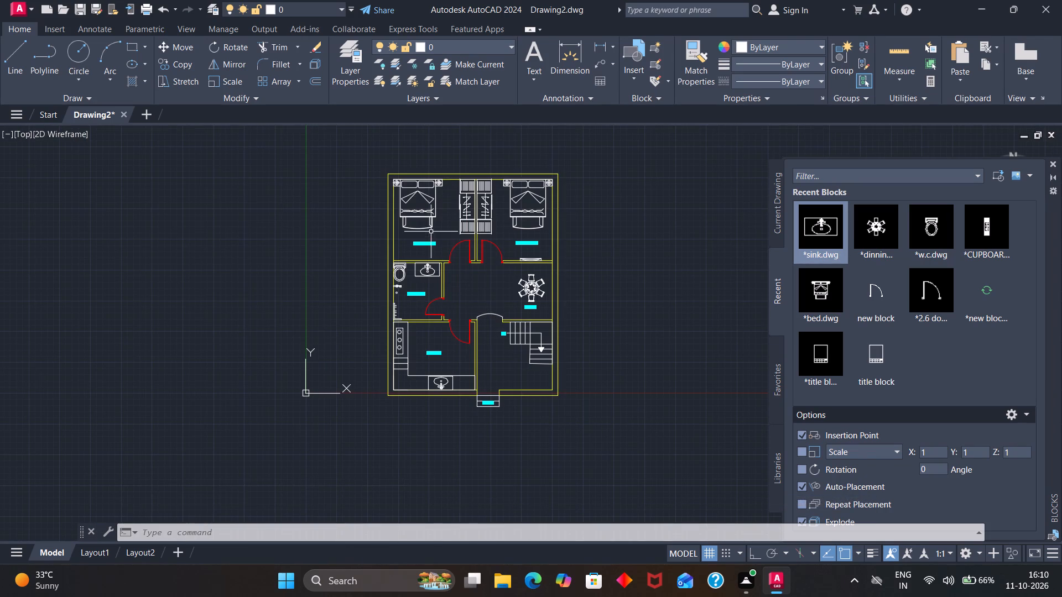
scroll(431, 231, up, 3)
scroll(431, 231, down, 3)
scroll(430, 233, up, 2)
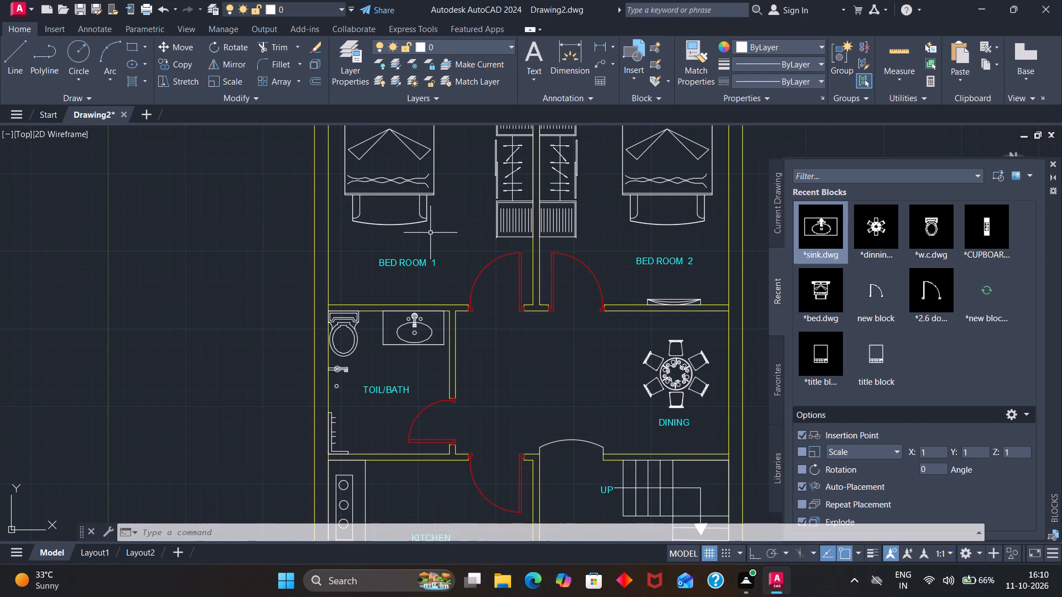
scroll(430, 233, down, 1)
scroll(421, 394, up, 1)
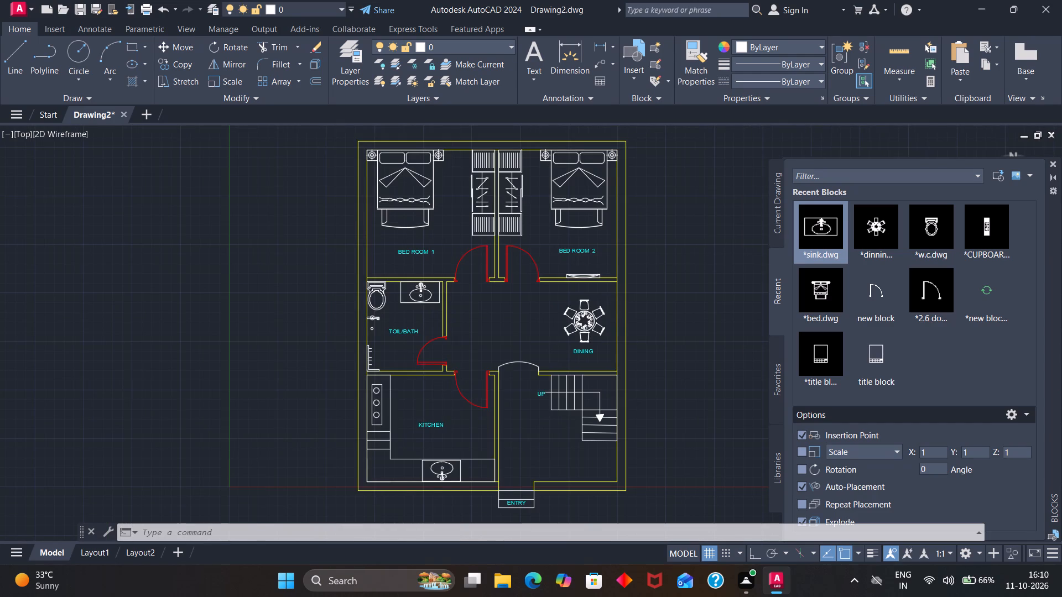
scroll(421, 394, up, 2)
scroll(421, 394, down, 5)
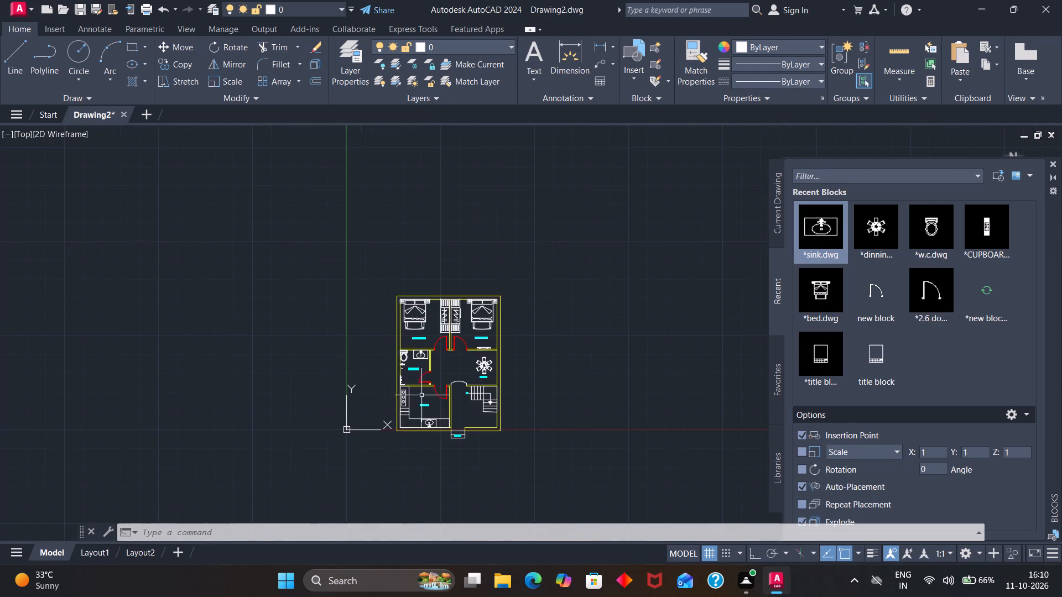
scroll(420, 421, up, 4)
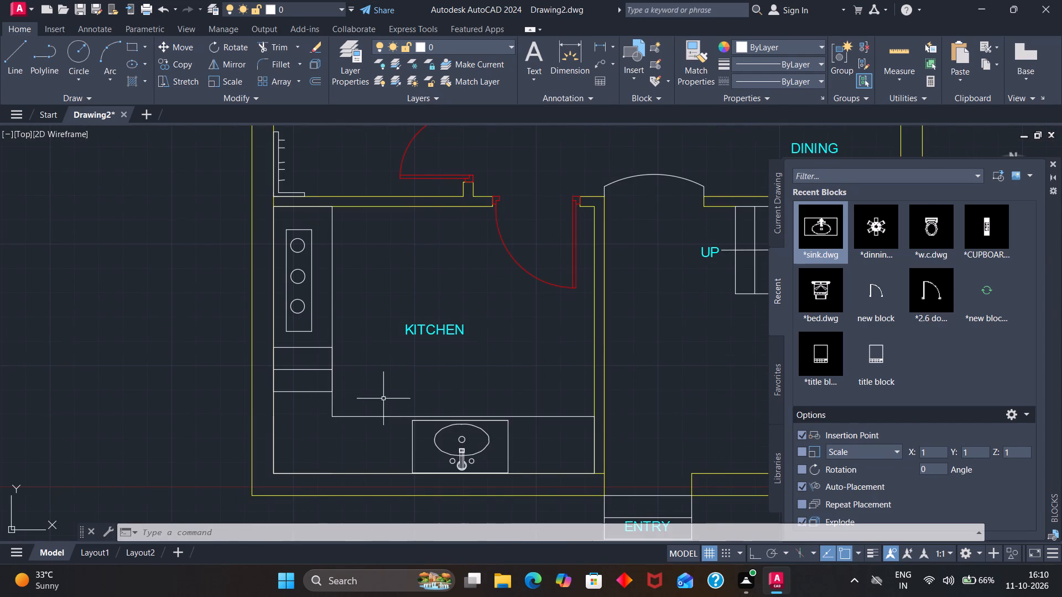
scroll(377, 378, down, 2)
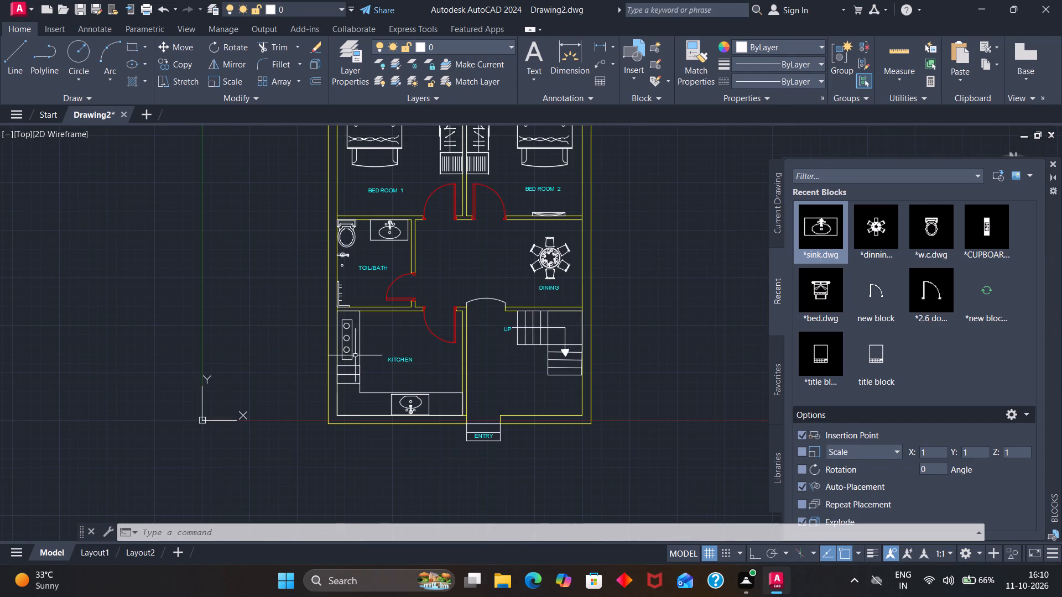
scroll(358, 349, up, 3)
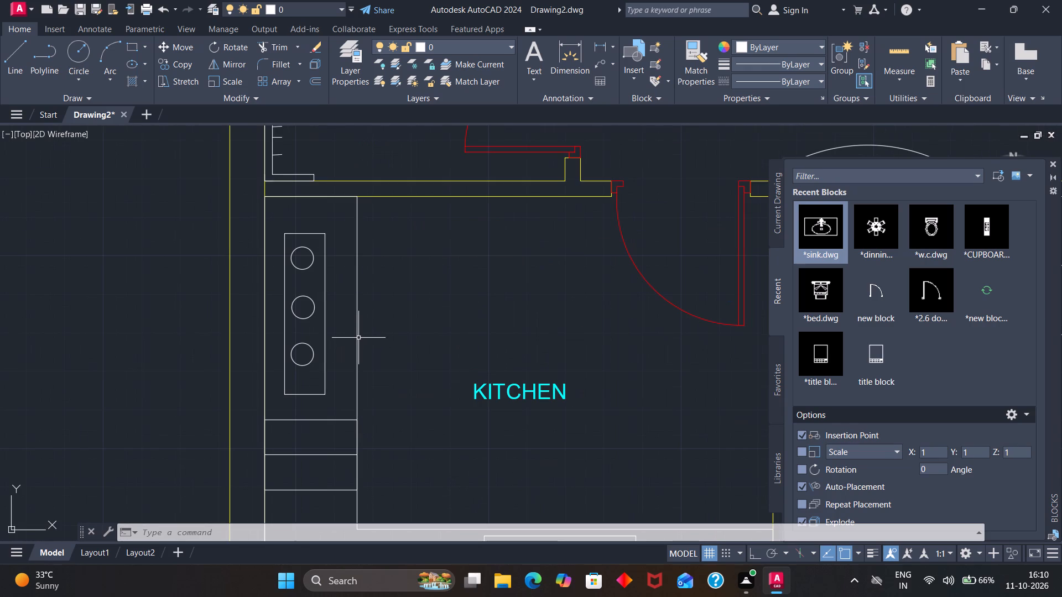
scroll(358, 338, down, 2)
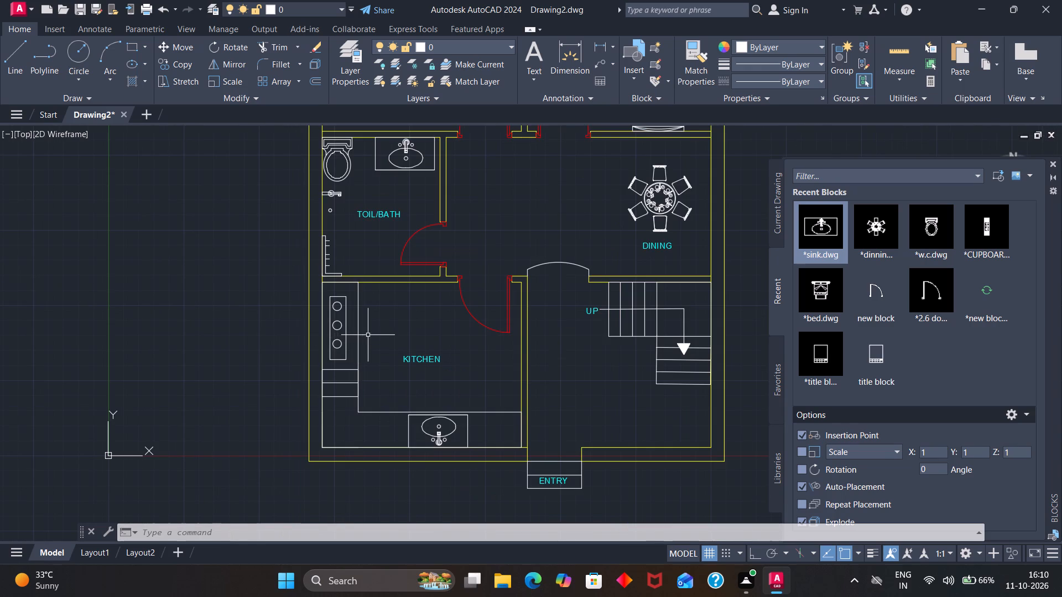
Group the kitchen counter outline, stove, shelf lines and sink into one unnamed group.
drag(372, 335, 323, 345)
scroll(356, 291, up, 3)
click(310, 253)
click(215, 315)
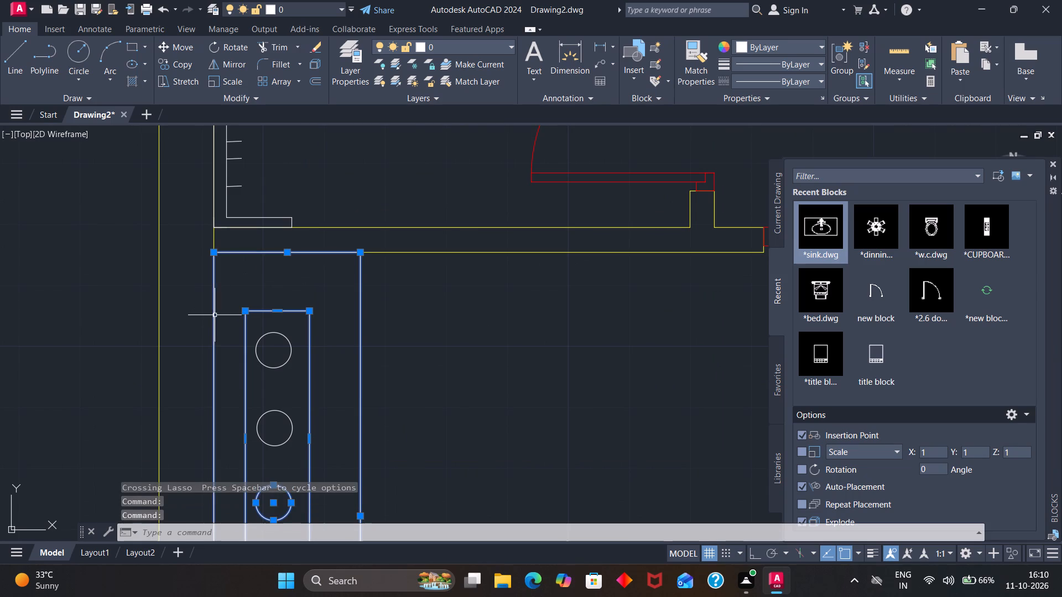
scroll(222, 312, down, 4)
scroll(244, 388, up, 3)
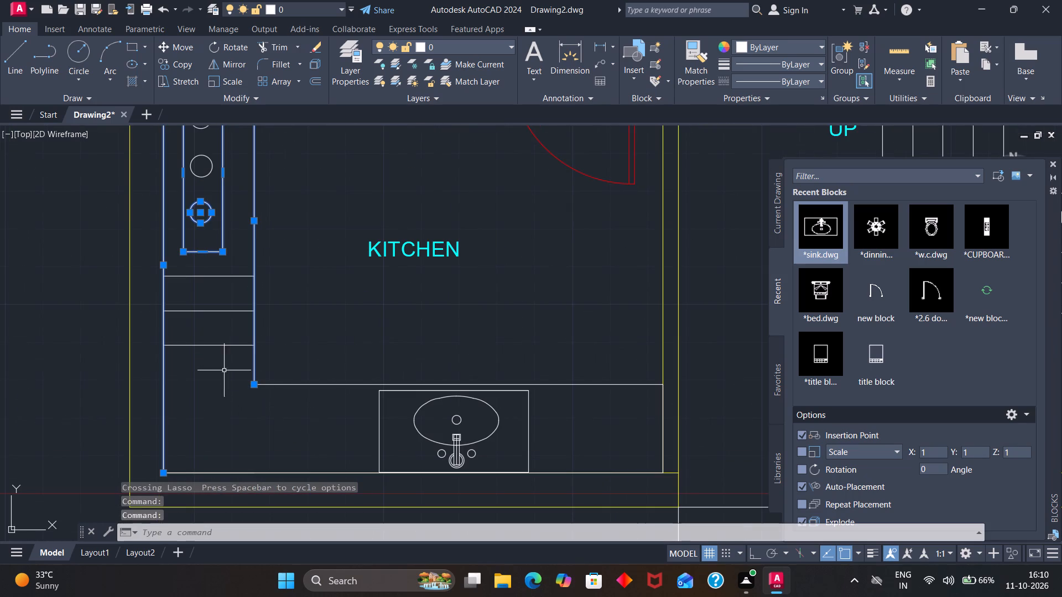
drag(224, 370, 235, 275)
drag(233, 266, 212, 382)
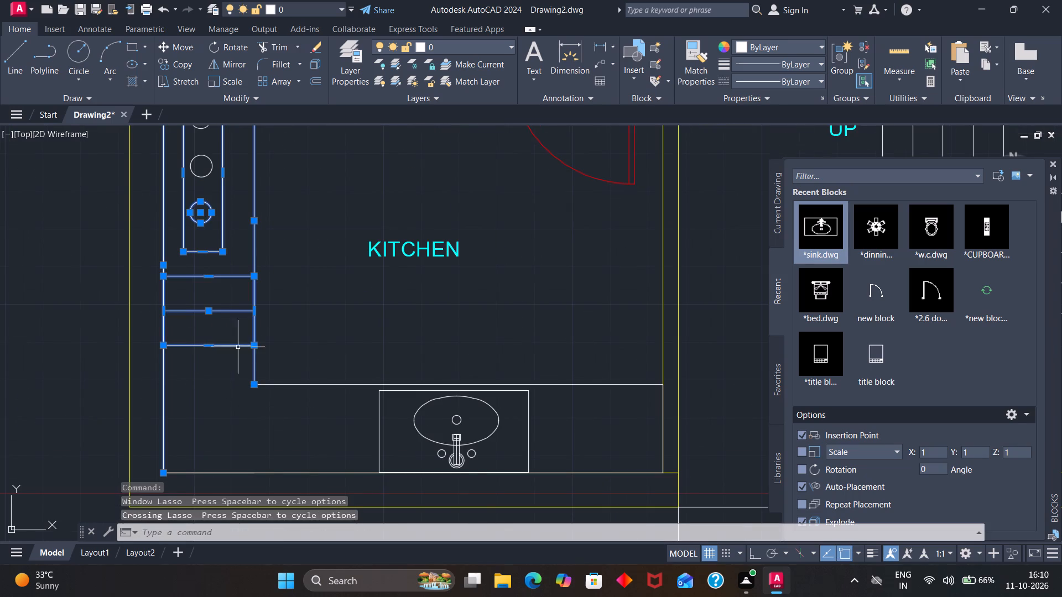
click(299, 386)
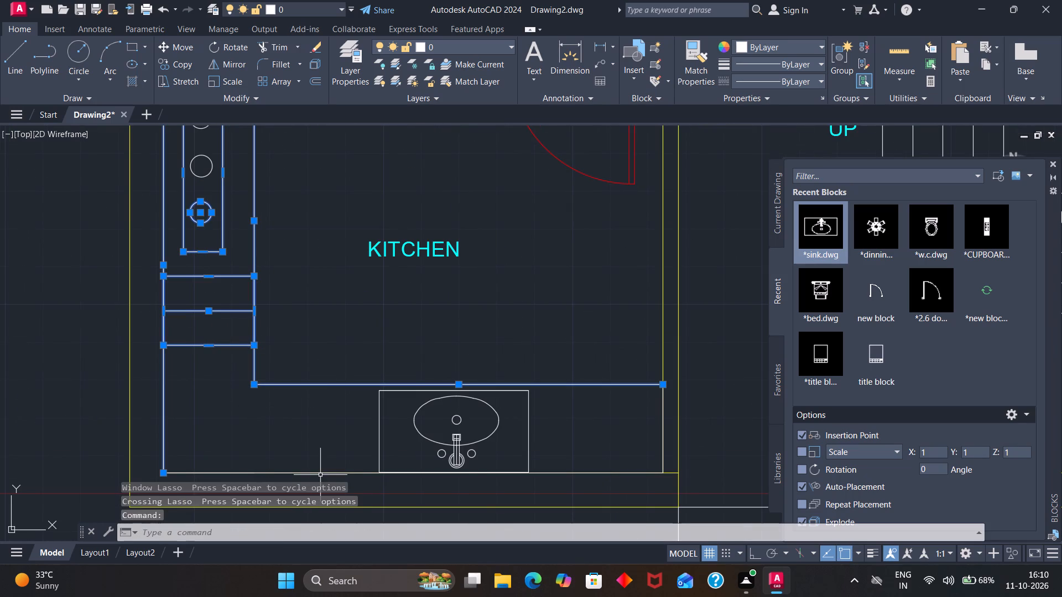
click(321, 473)
drag(357, 439, 558, 442)
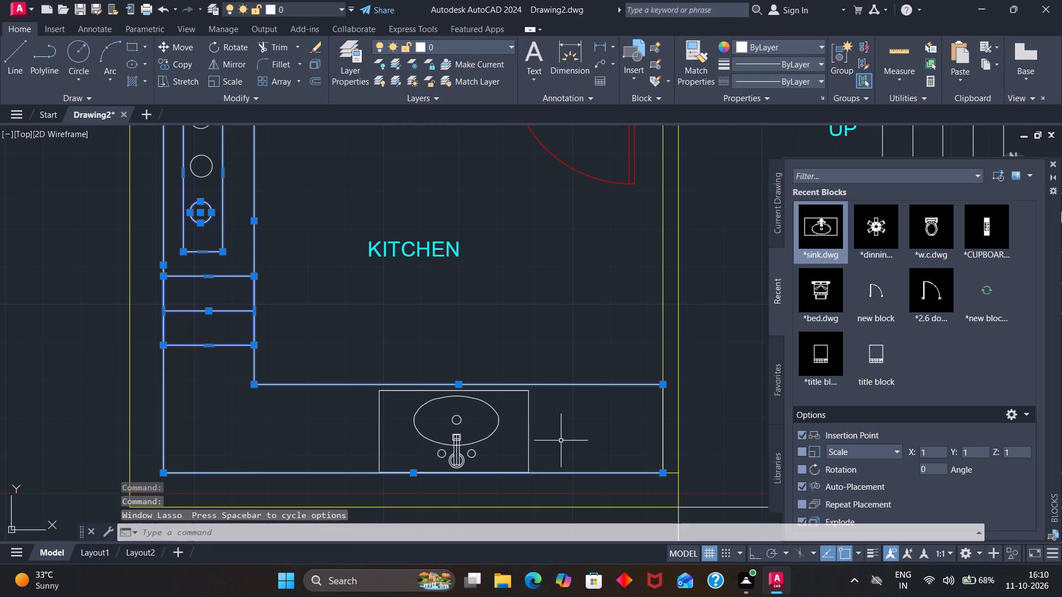
drag(562, 440, 304, 446)
scroll(409, 424, down, 1)
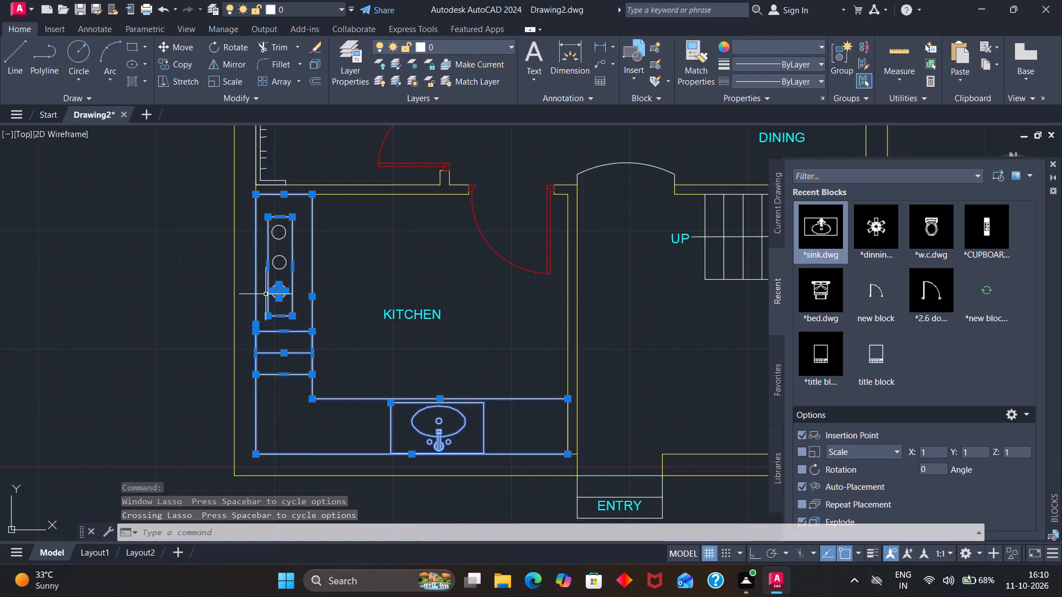
key(g)
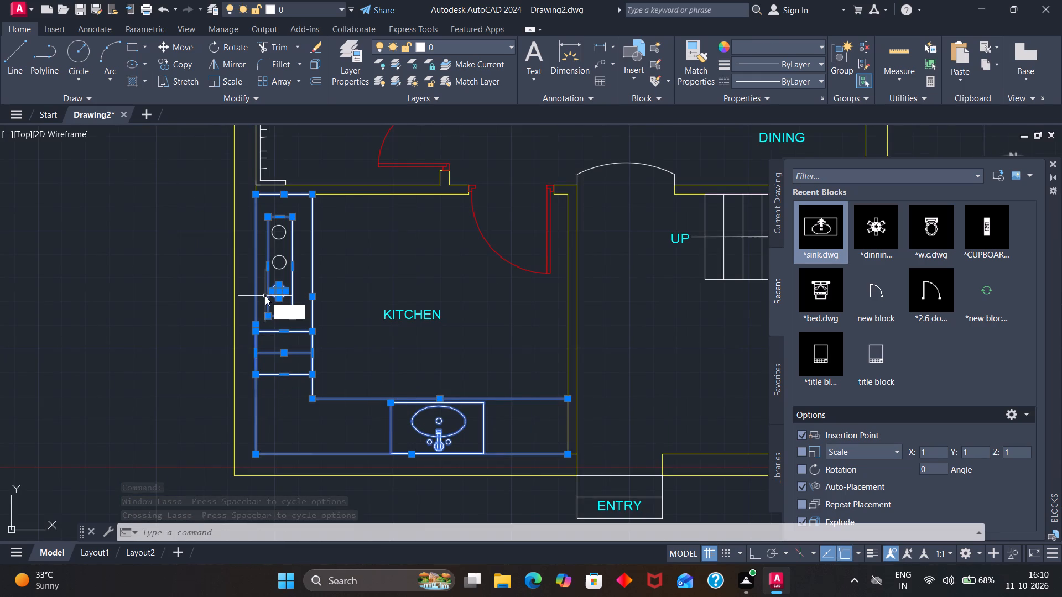
key(Return)
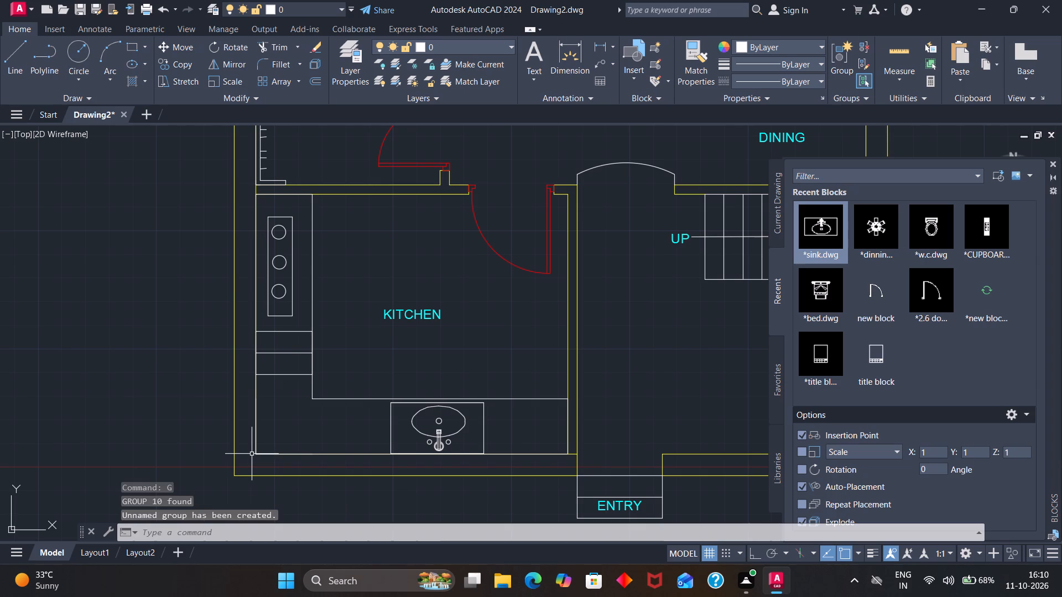
Copy the kitchen counter group from its lower-left corner to the empty area left of the floor plan.
text(CO)
key(Return)
click(261, 453)
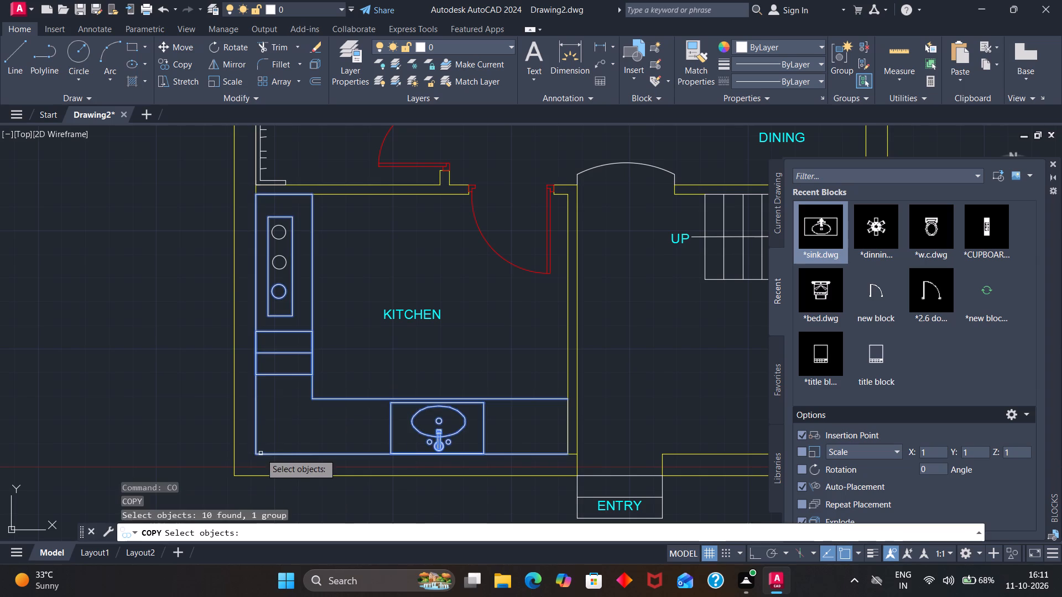
key(Return)
click(256, 454)
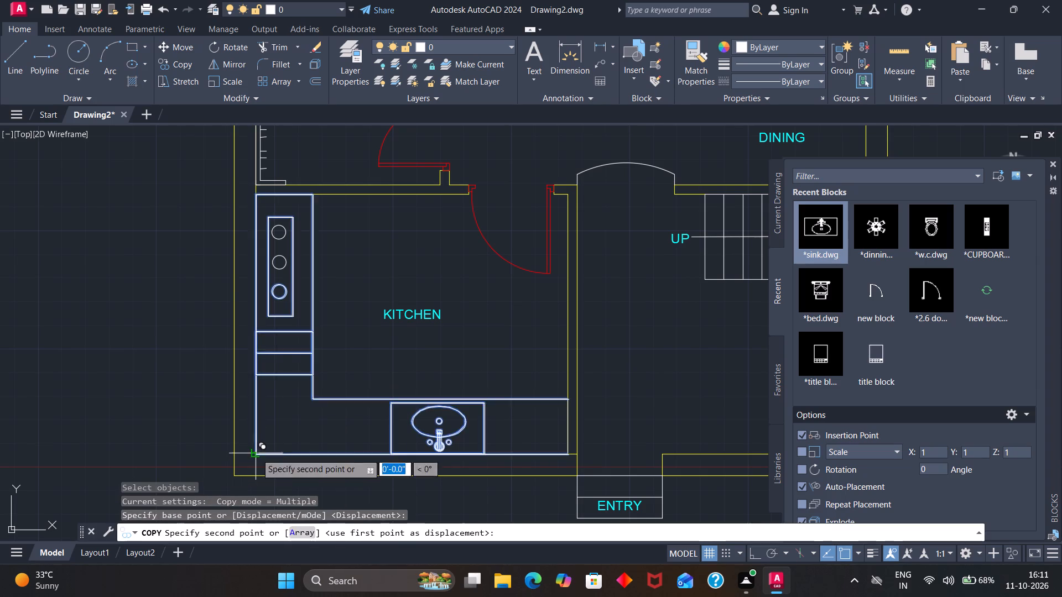
scroll(128, 383, down, 2)
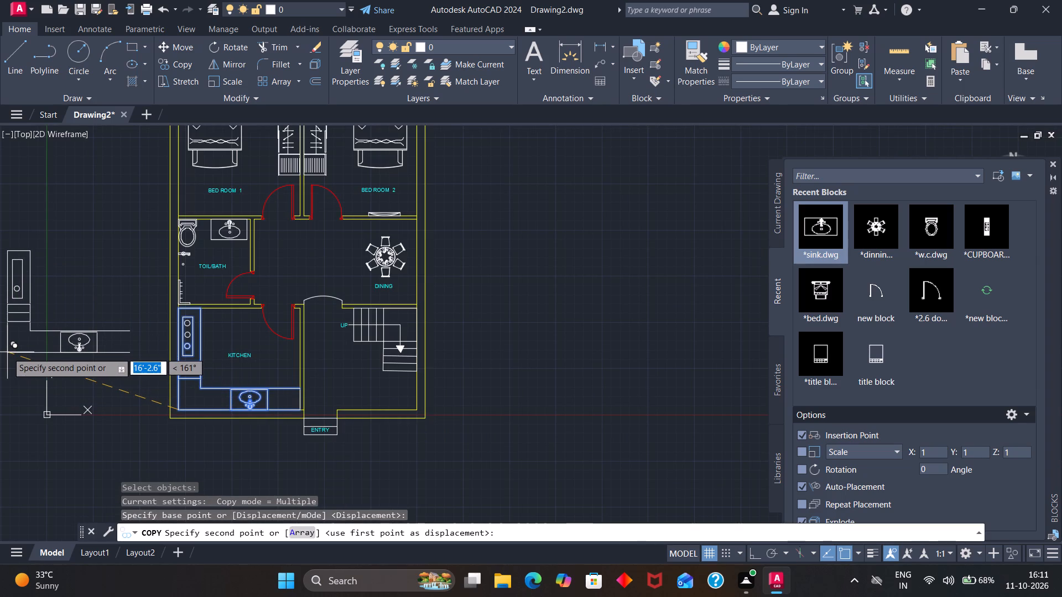
click(12, 347)
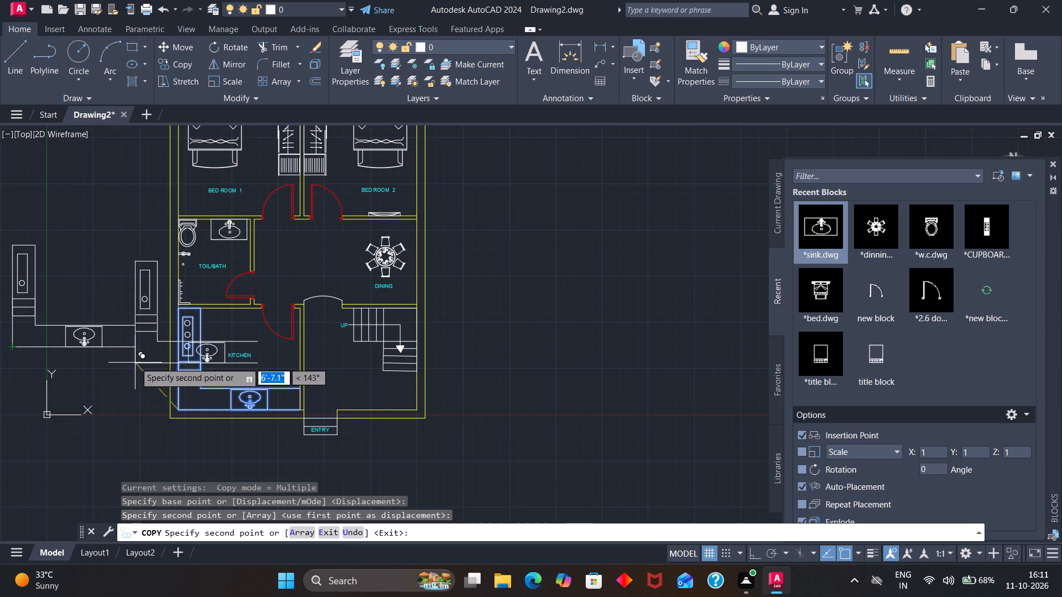
key(Escape)
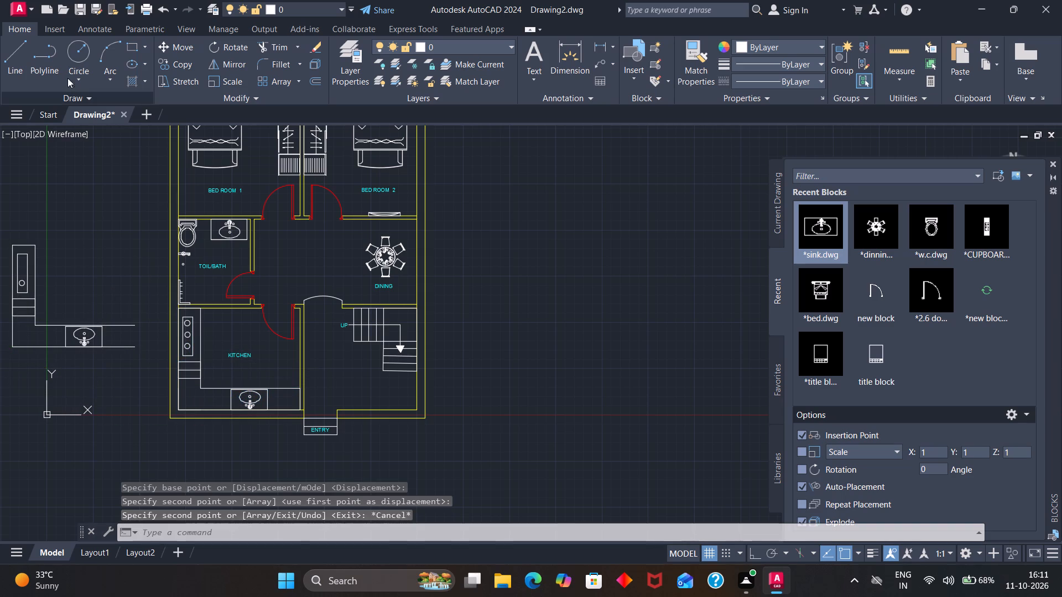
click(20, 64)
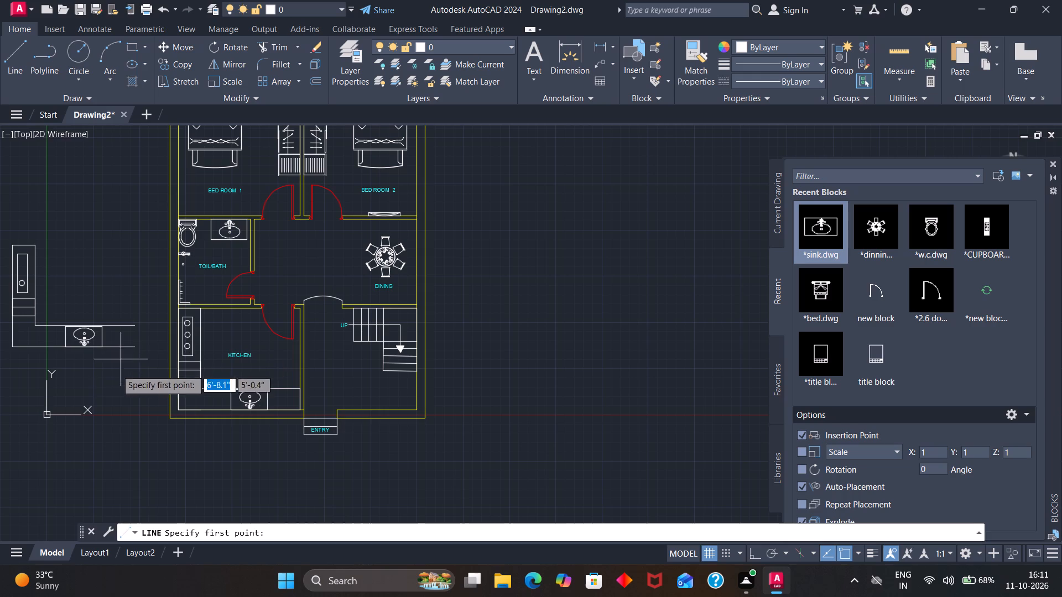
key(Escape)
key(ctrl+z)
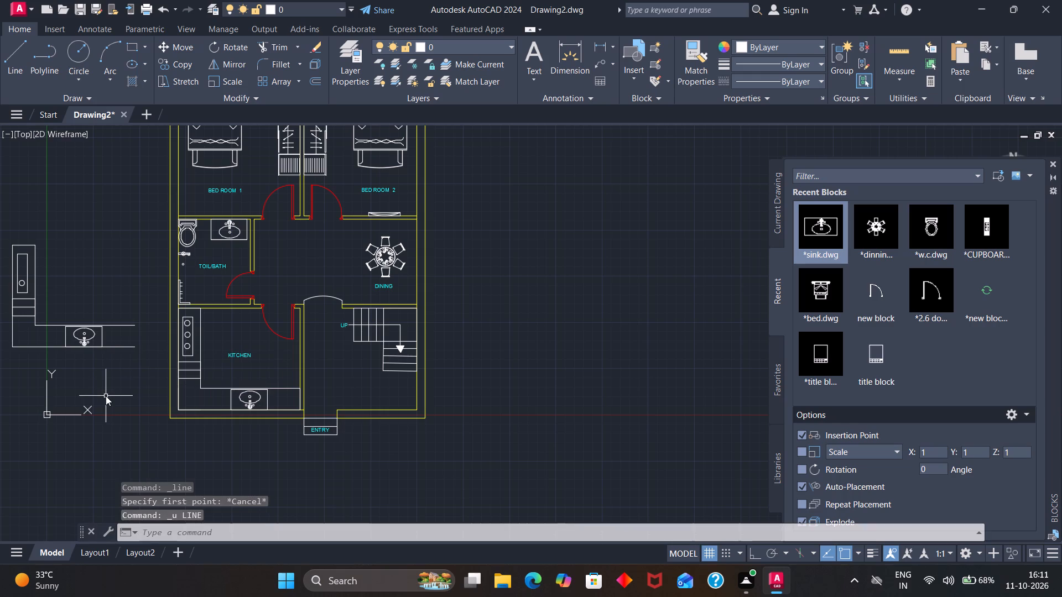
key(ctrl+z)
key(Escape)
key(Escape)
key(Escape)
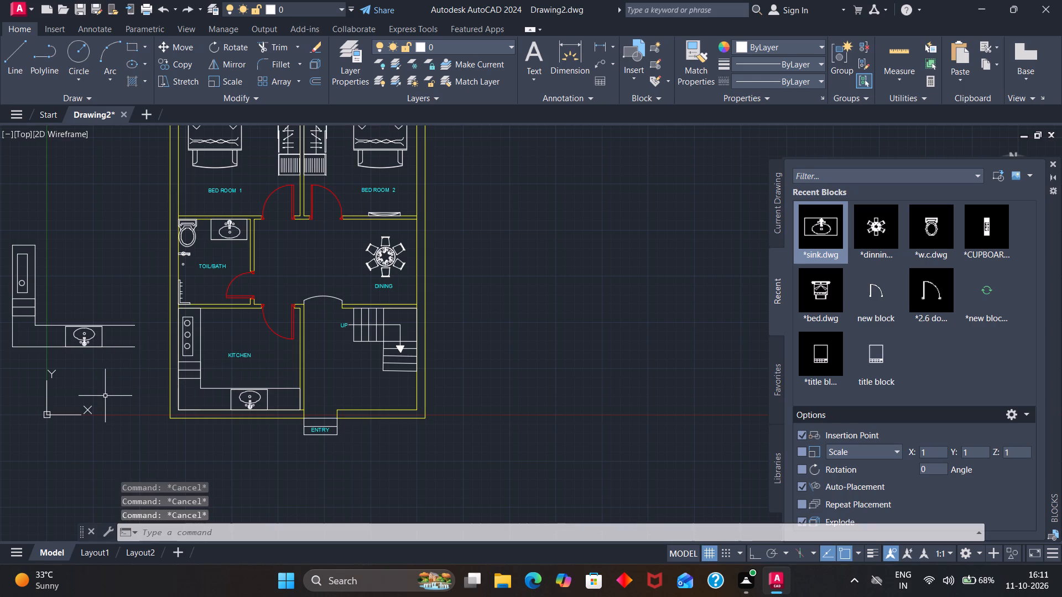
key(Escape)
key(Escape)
Group the original kitchen counter group with the two ungrouped stove burners and the counter's right end line.
click(199, 360)
scroll(189, 339, up, 3)
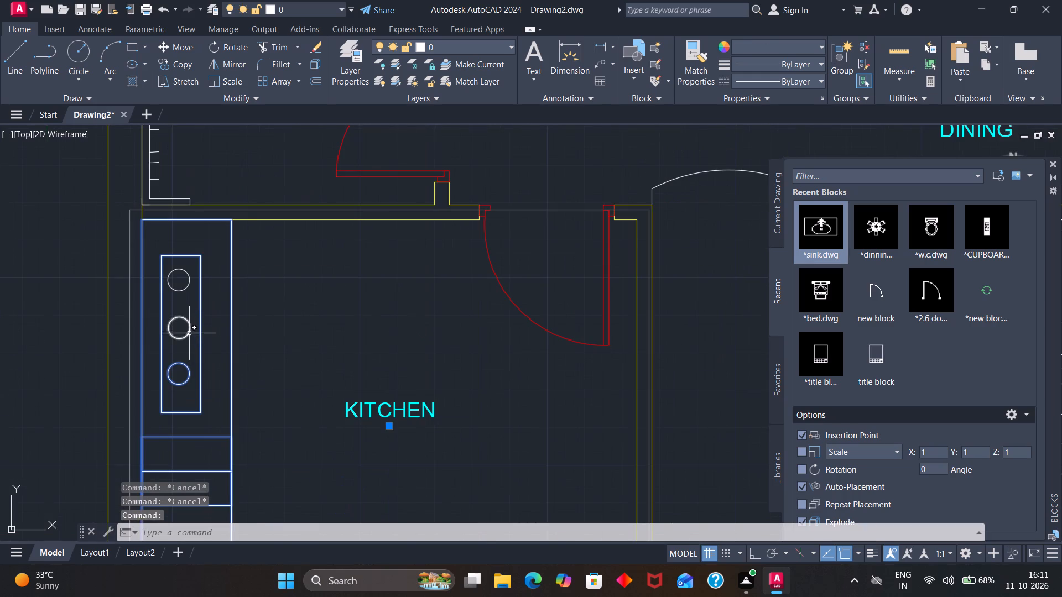
click(189, 330)
click(185, 290)
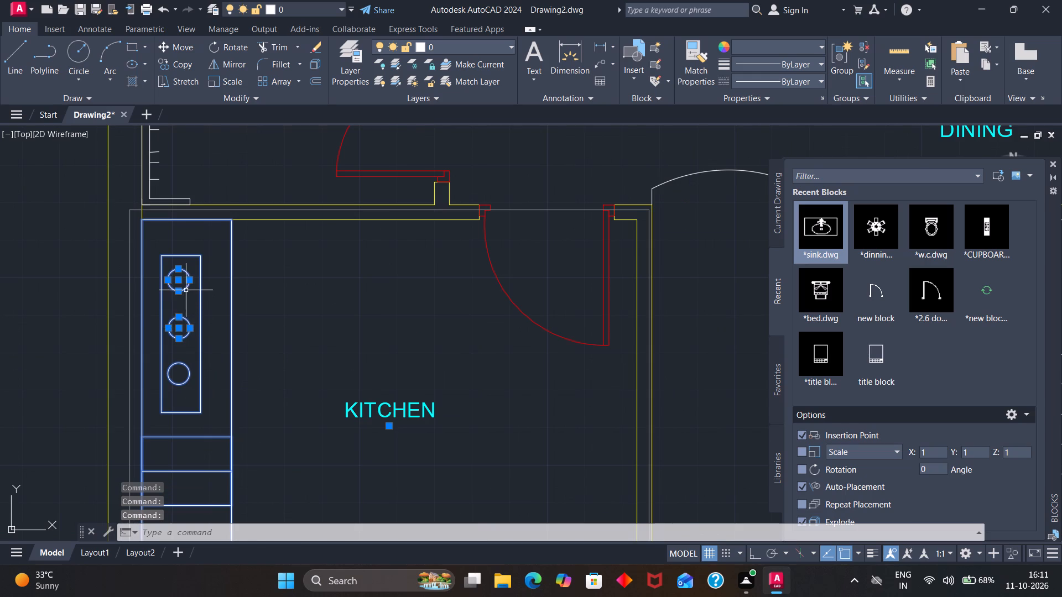
scroll(193, 295, down, 3)
scroll(340, 409, up, 3)
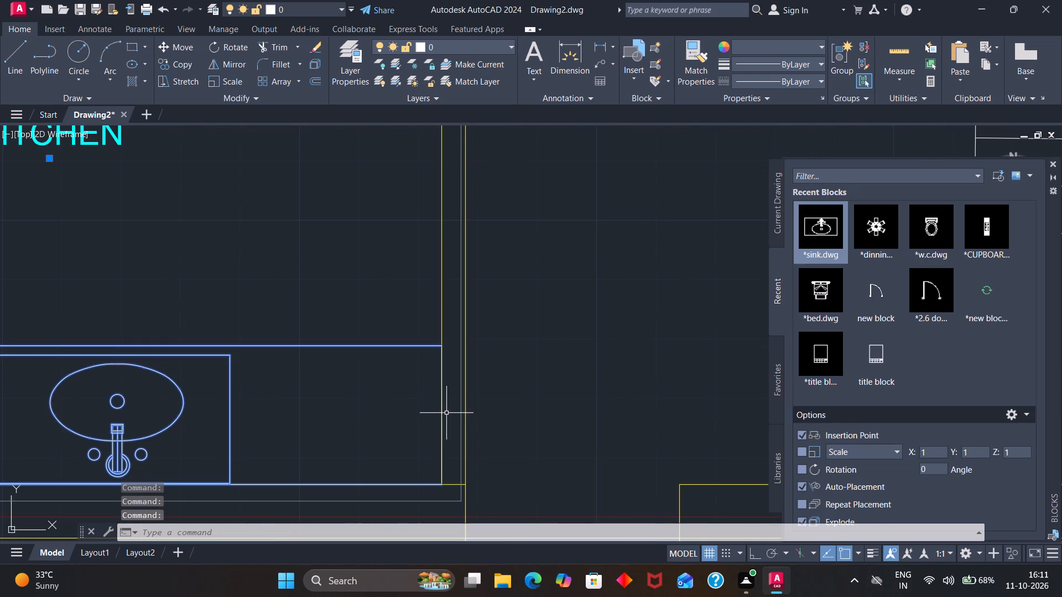
click(441, 412)
key(g)
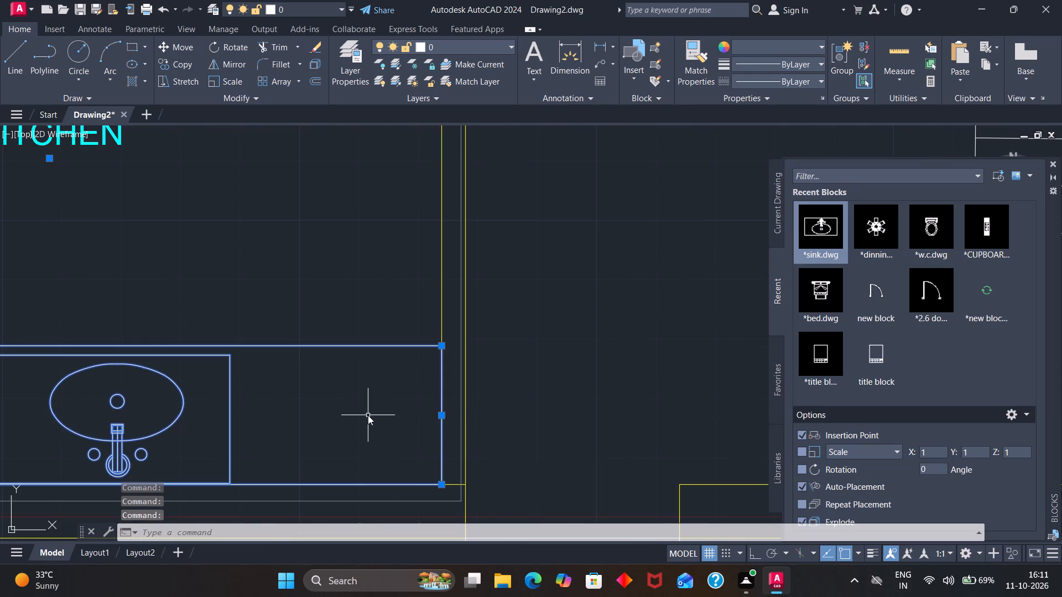
key(Return)
Copy the completed kitchen counter group from its lower-right corner to the empty area above and left of the earlier copy.
click(366, 483)
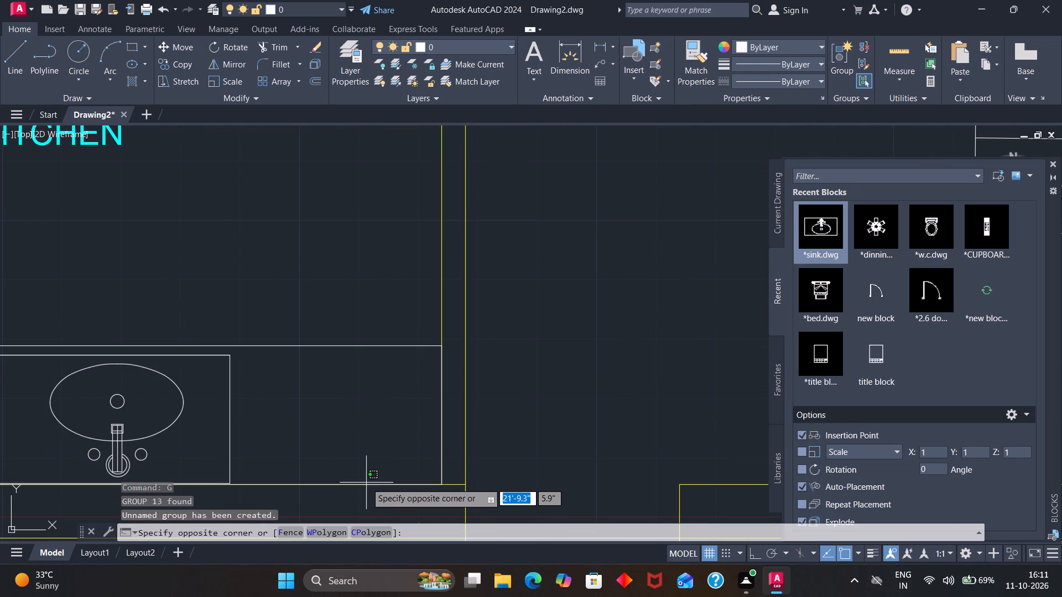
click(373, 357)
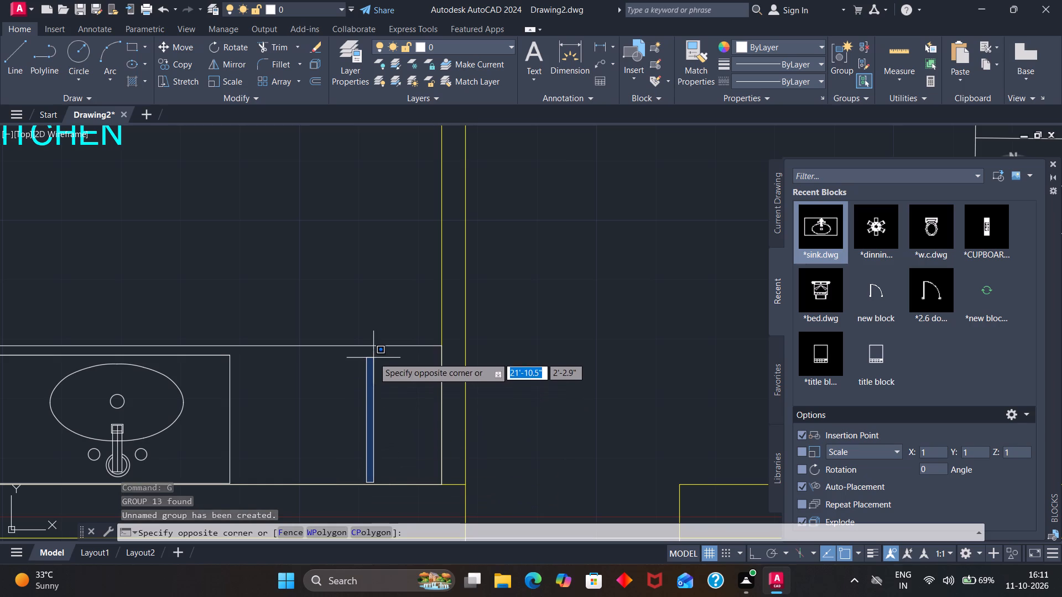
text(CO)
key(Return)
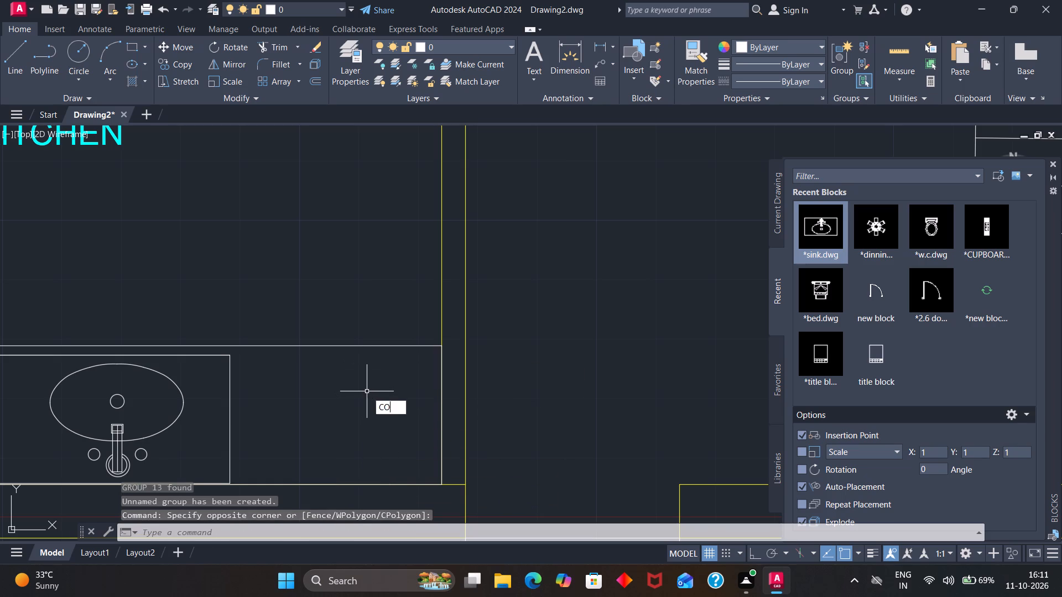
click(374, 345)
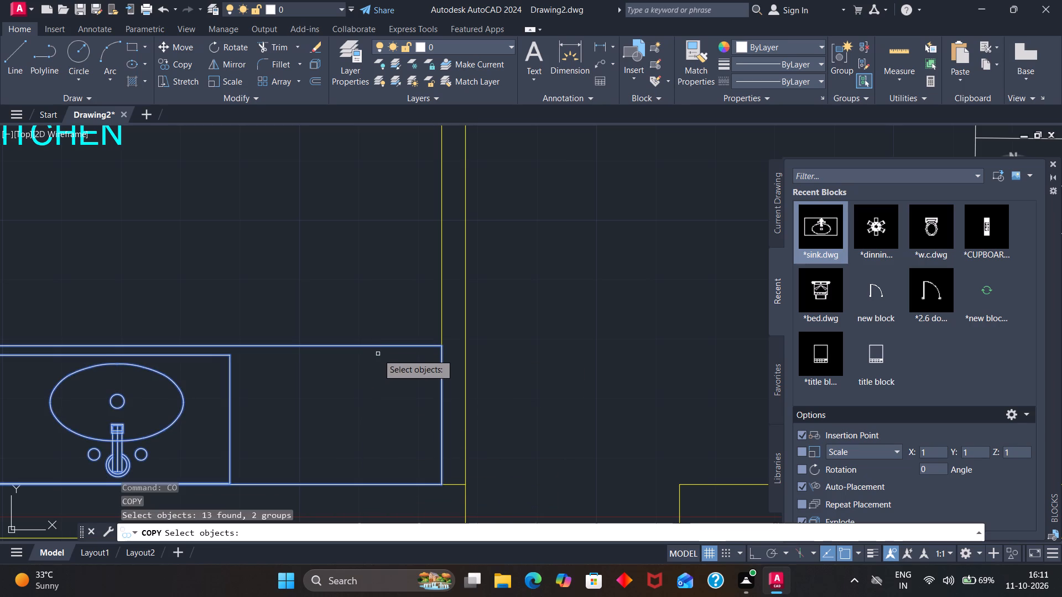
key(Return)
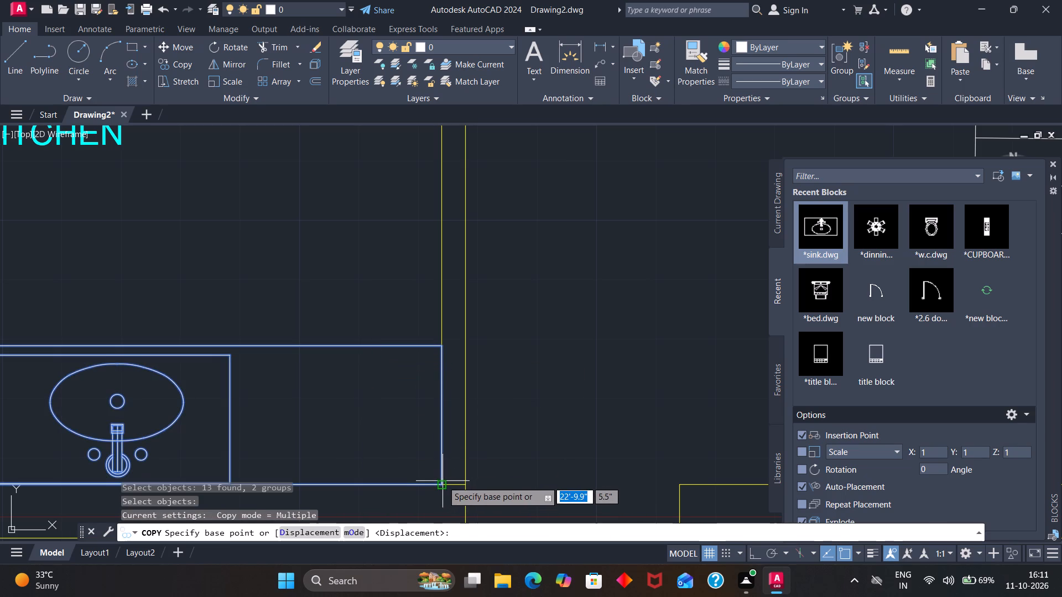
click(441, 482)
scroll(441, 482, down, 5)
scroll(222, 358, up, 1)
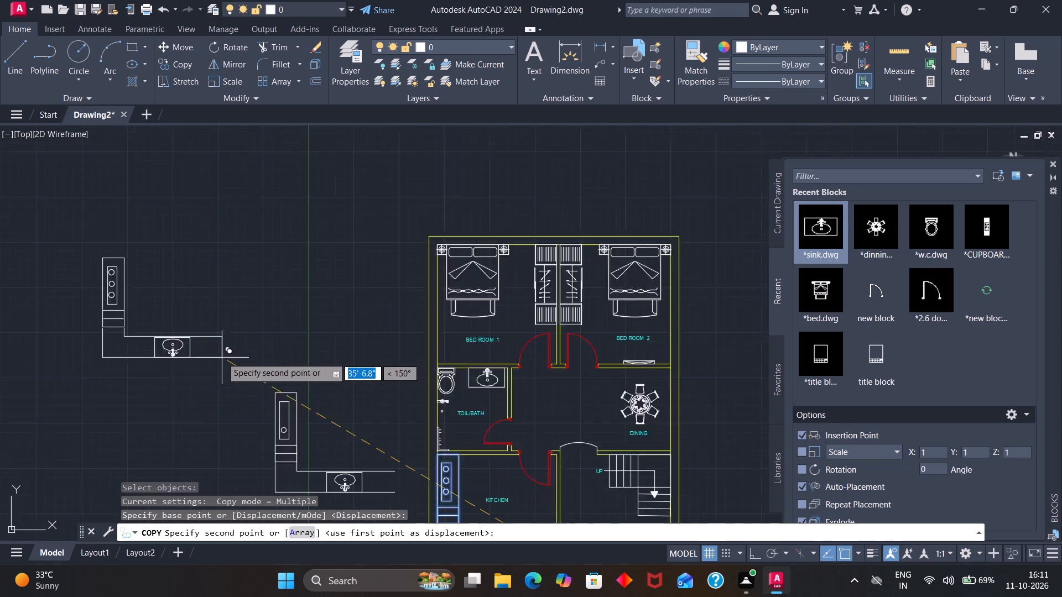
scroll(222, 356, up, 1)
click(319, 352)
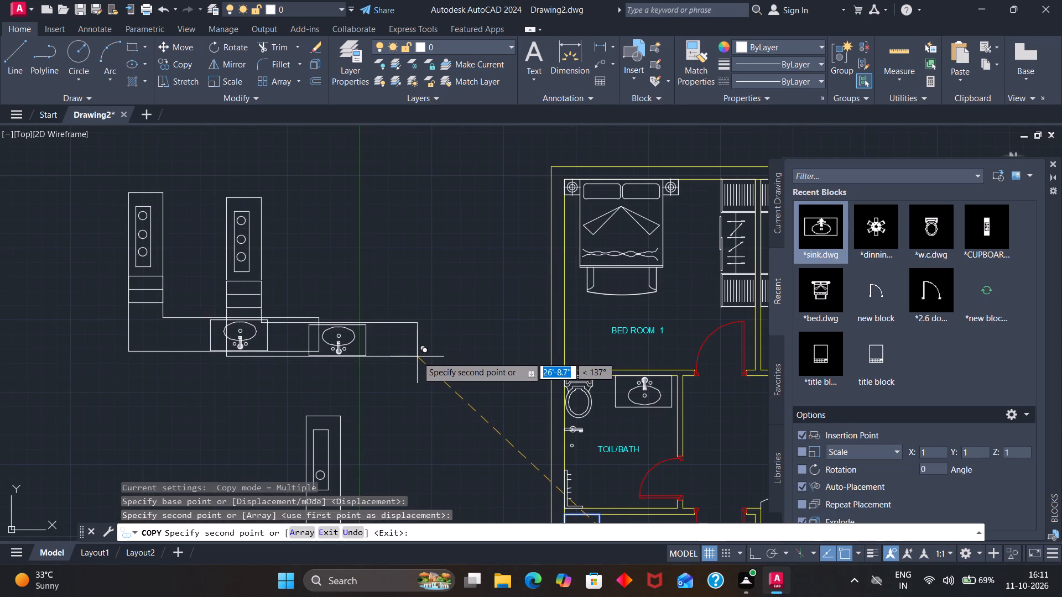
key(Escape)
Define both copied kitchen counters as a block named KITCHEN PLATFORM, with its base point at the complete copy's lower-right corner.
drag(216, 169, 173, 413)
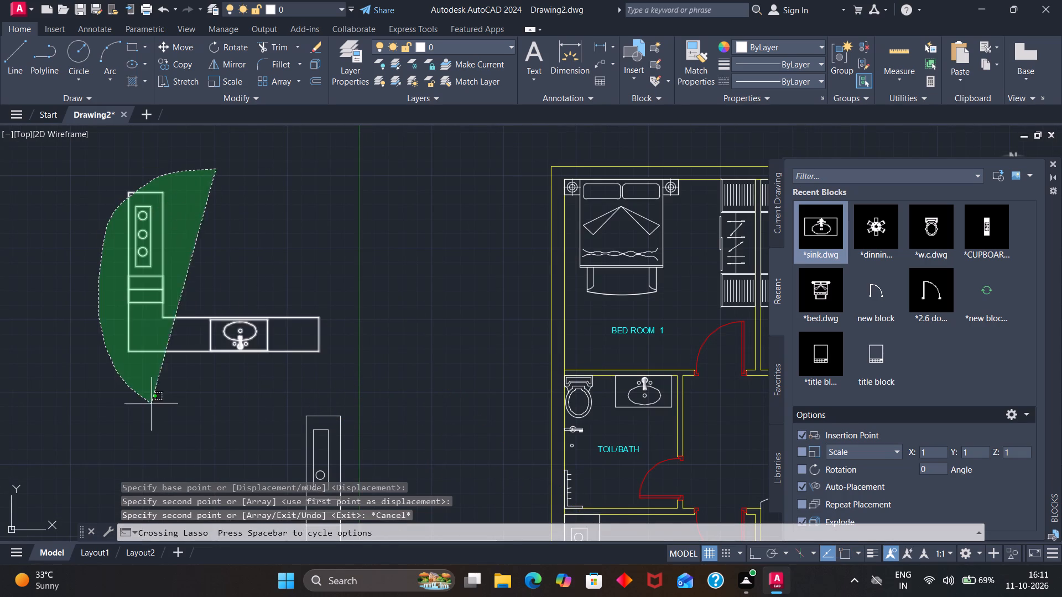
drag(173, 413, 364, 394)
key(b)
key(Return)
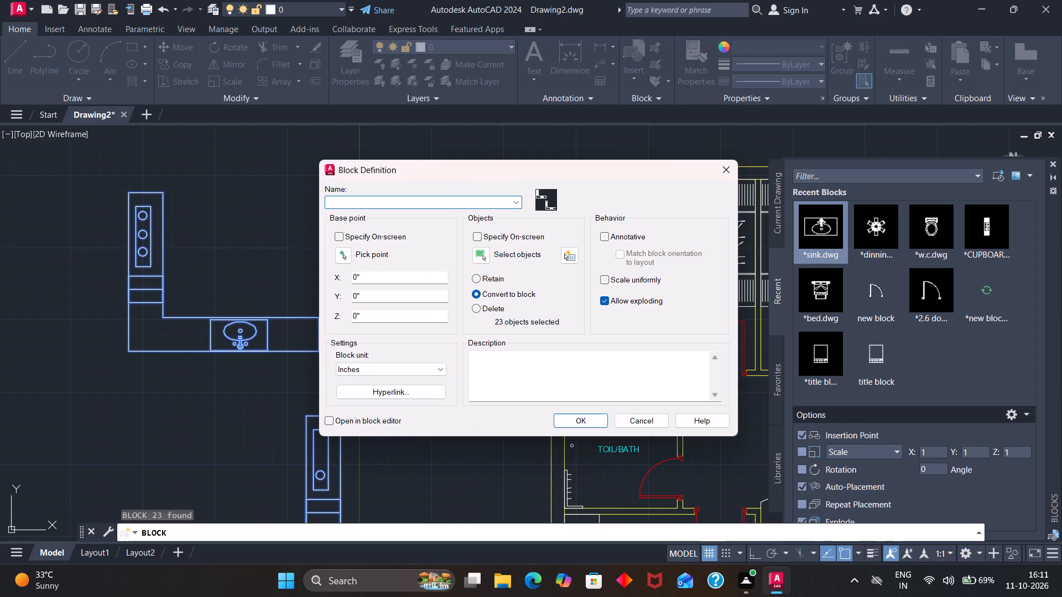
click(372, 205)
key(k)
text(ITCHEN)
key(space)
key(p)
text(LATFORM)
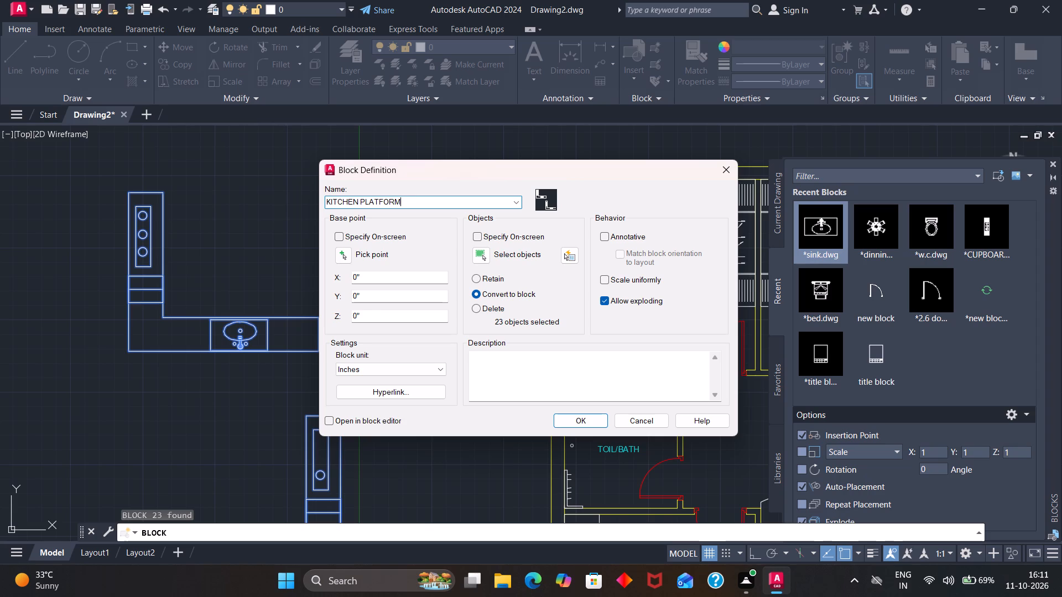
click(342, 260)
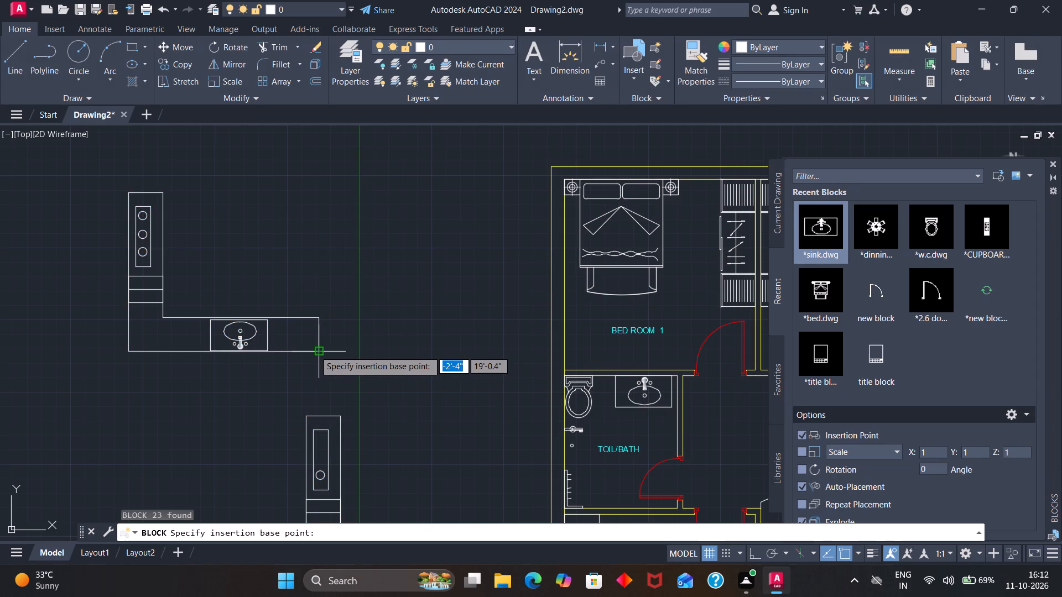
click(316, 350)
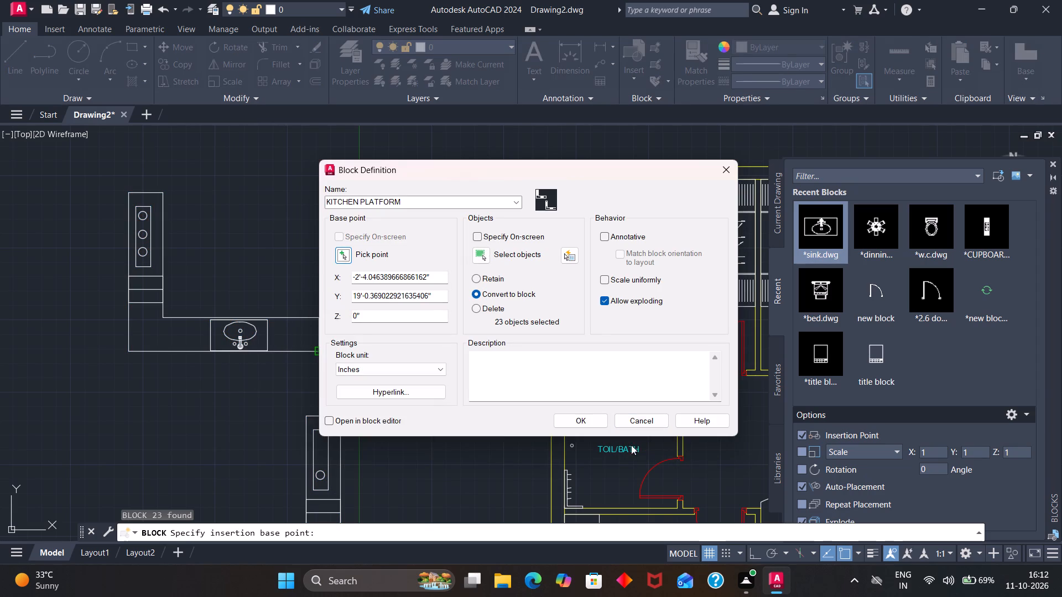
click(582, 422)
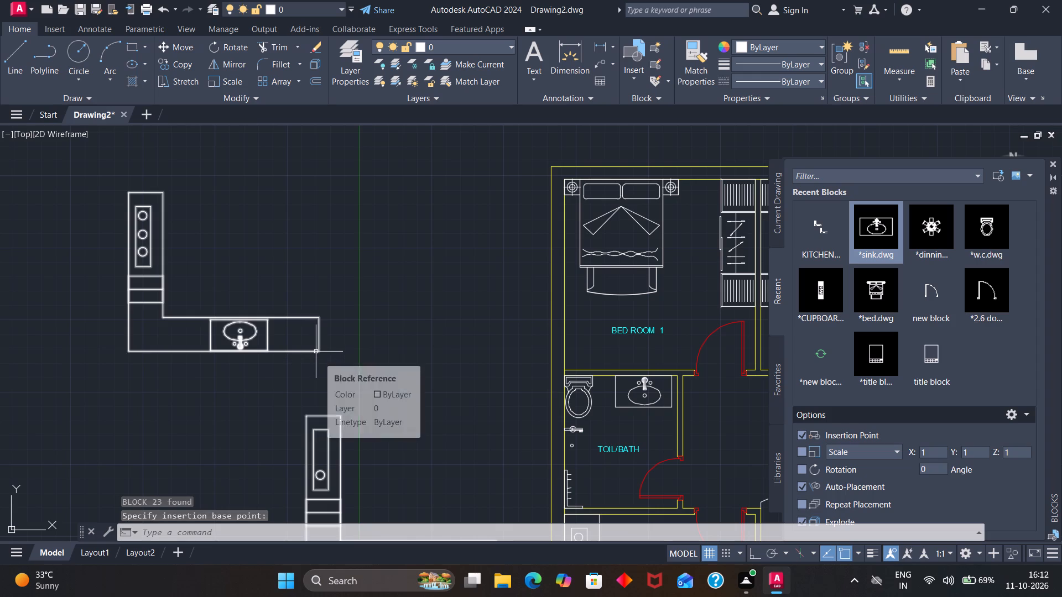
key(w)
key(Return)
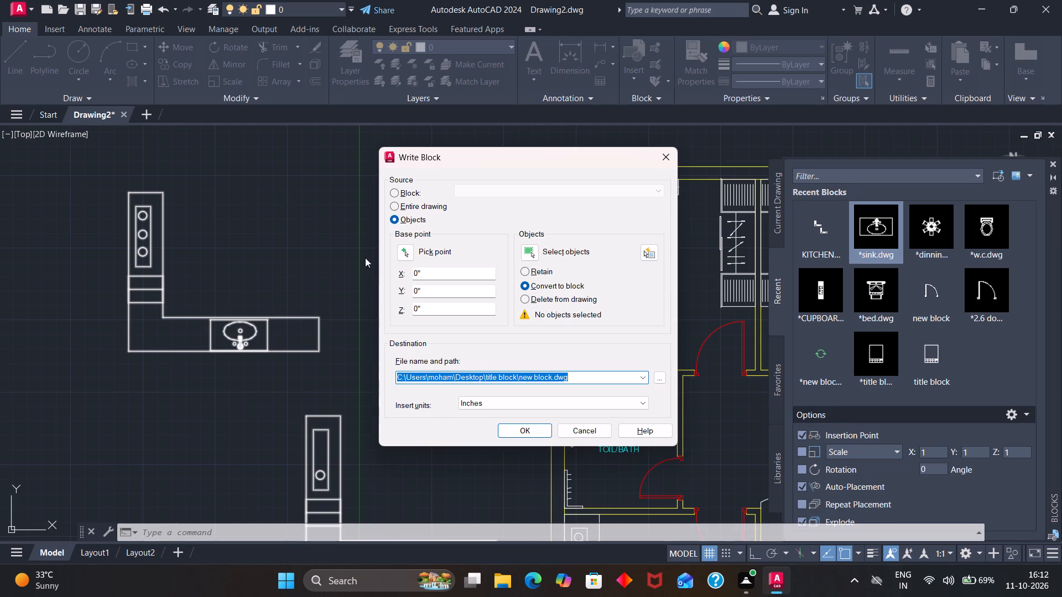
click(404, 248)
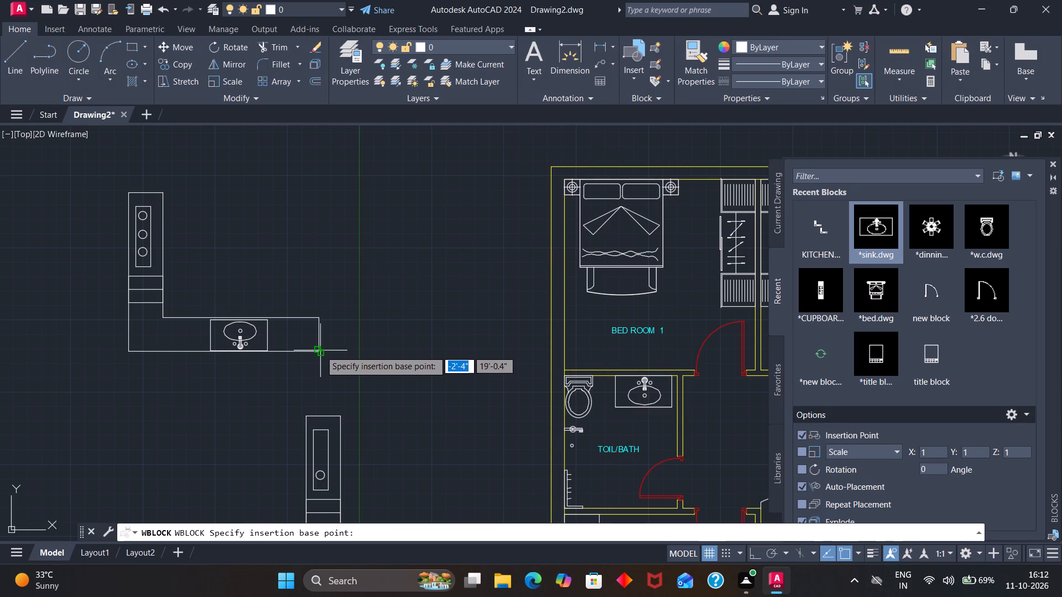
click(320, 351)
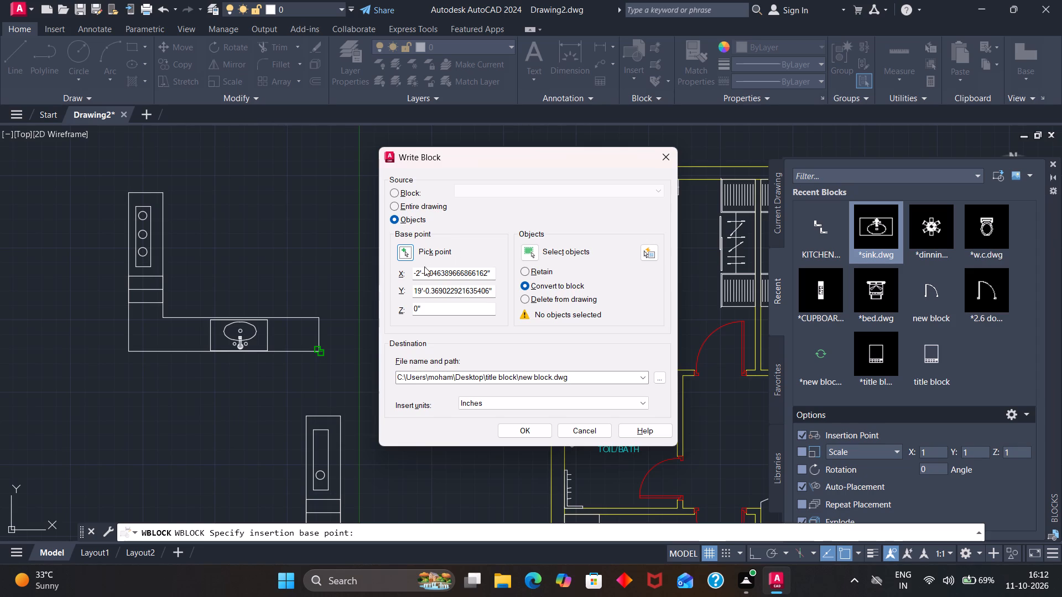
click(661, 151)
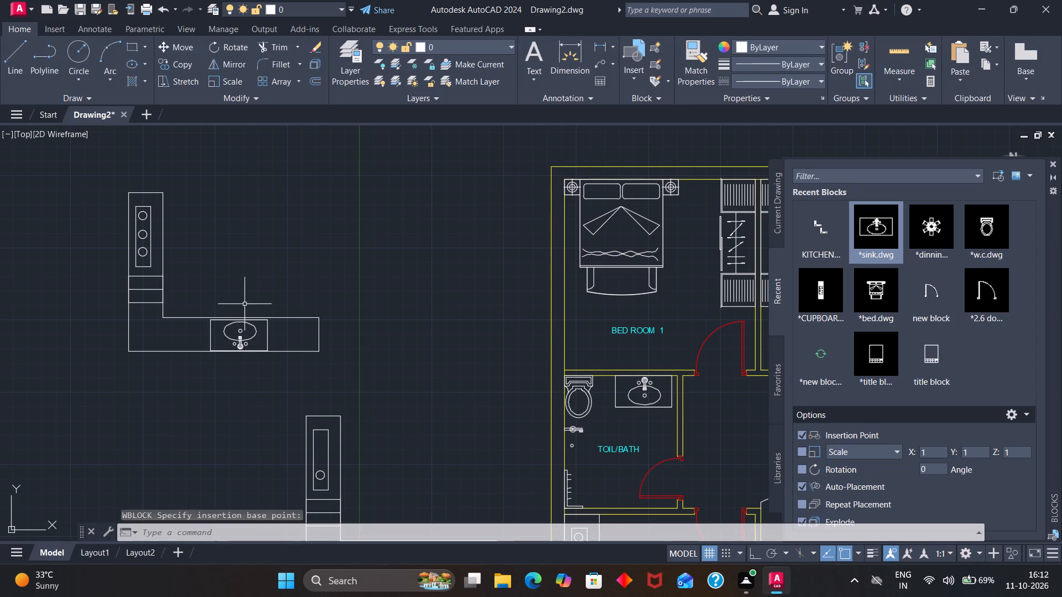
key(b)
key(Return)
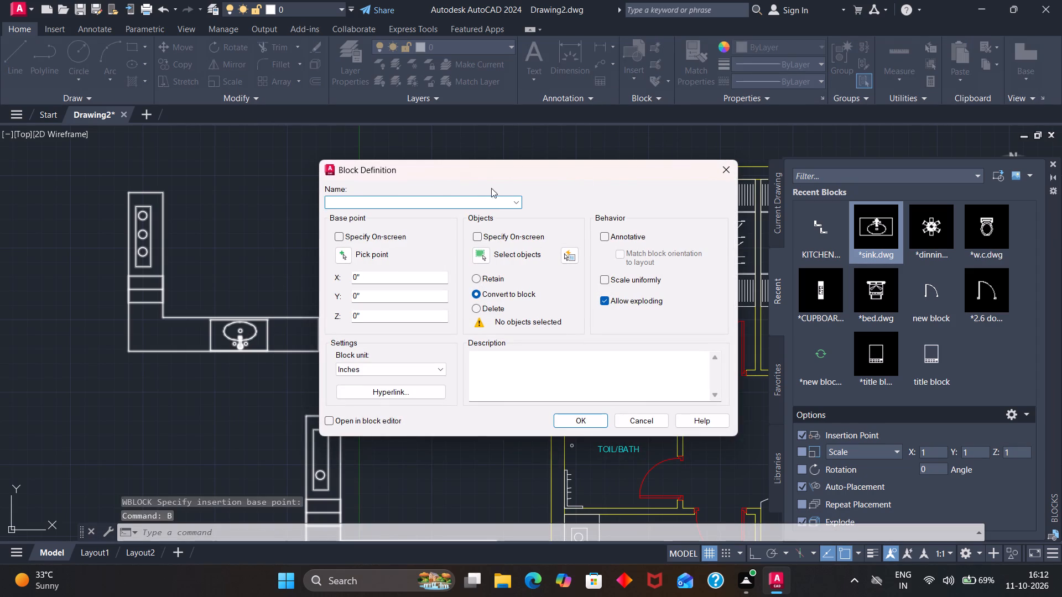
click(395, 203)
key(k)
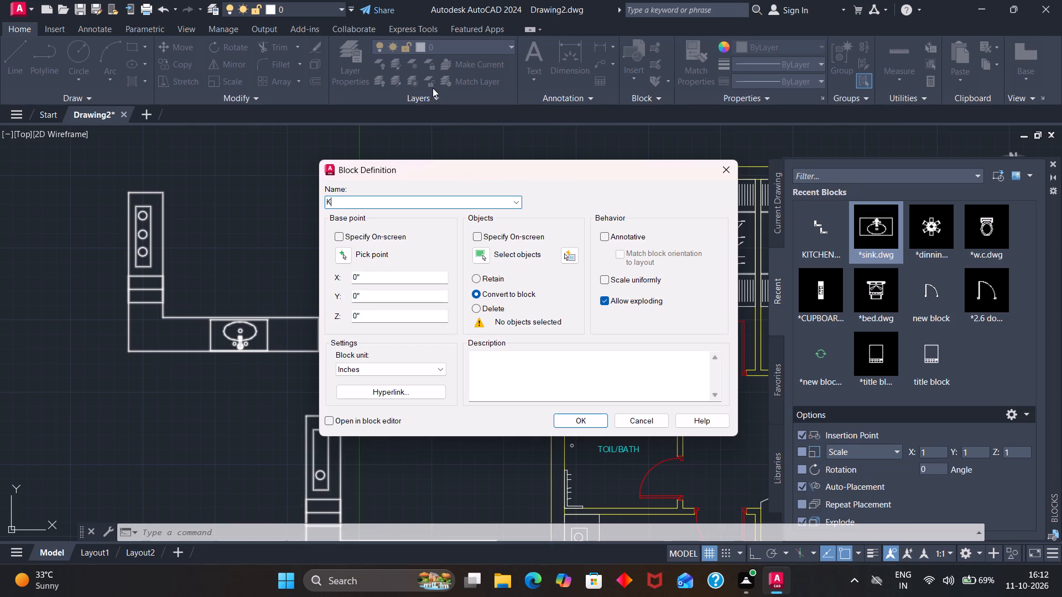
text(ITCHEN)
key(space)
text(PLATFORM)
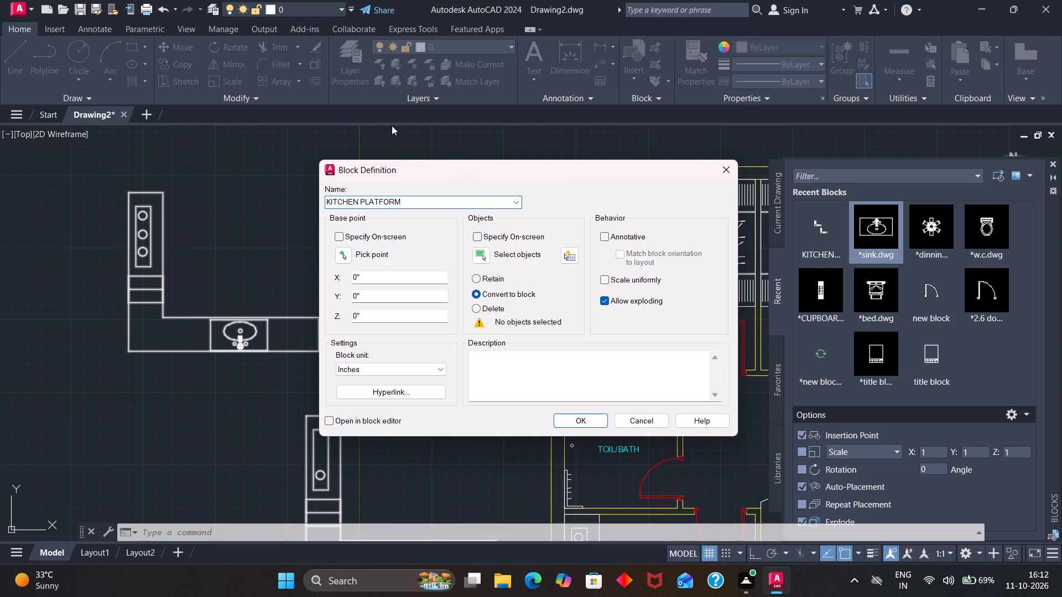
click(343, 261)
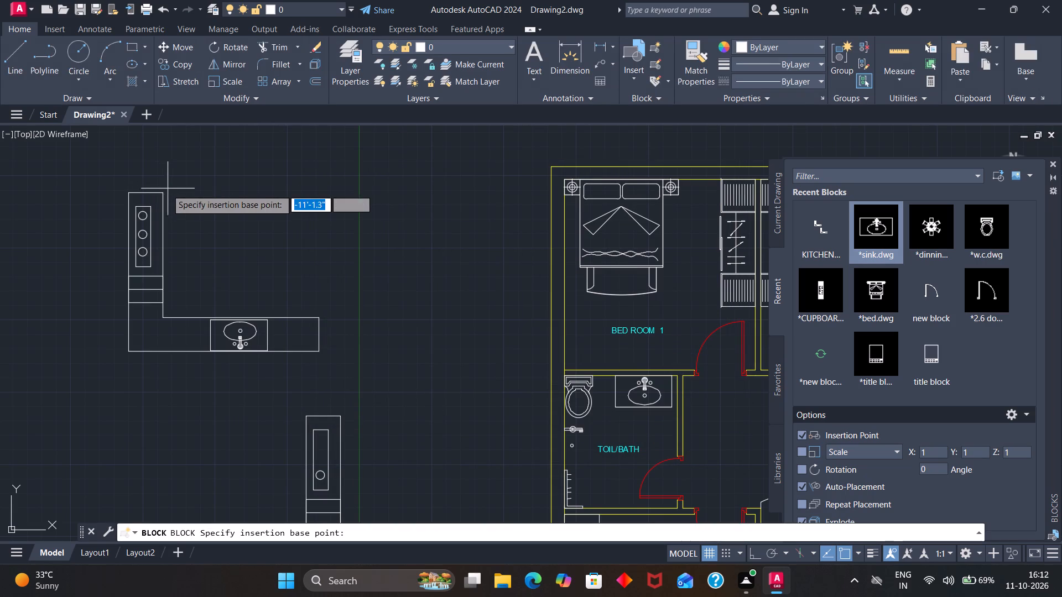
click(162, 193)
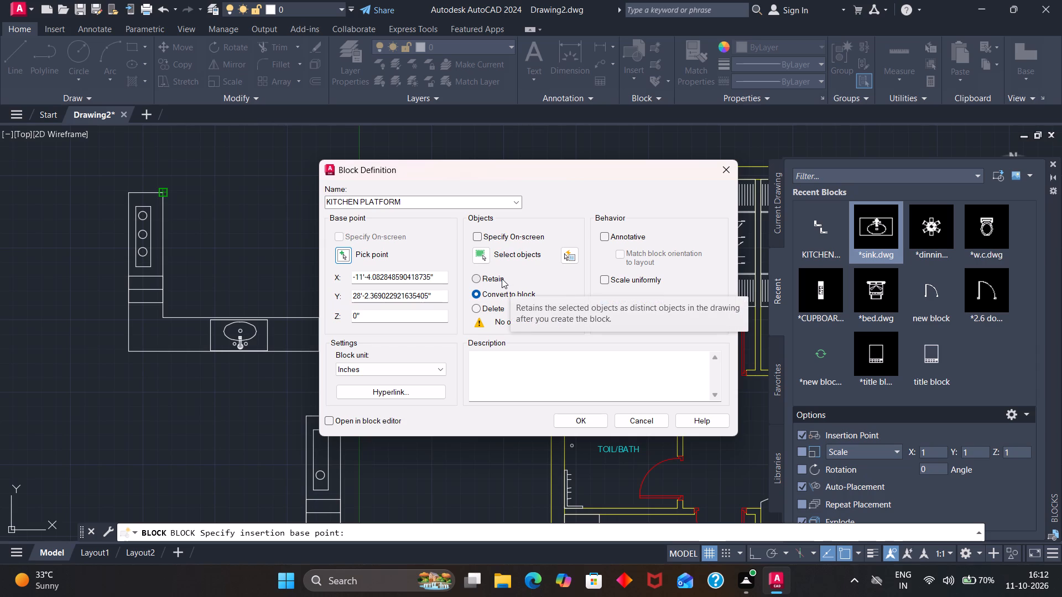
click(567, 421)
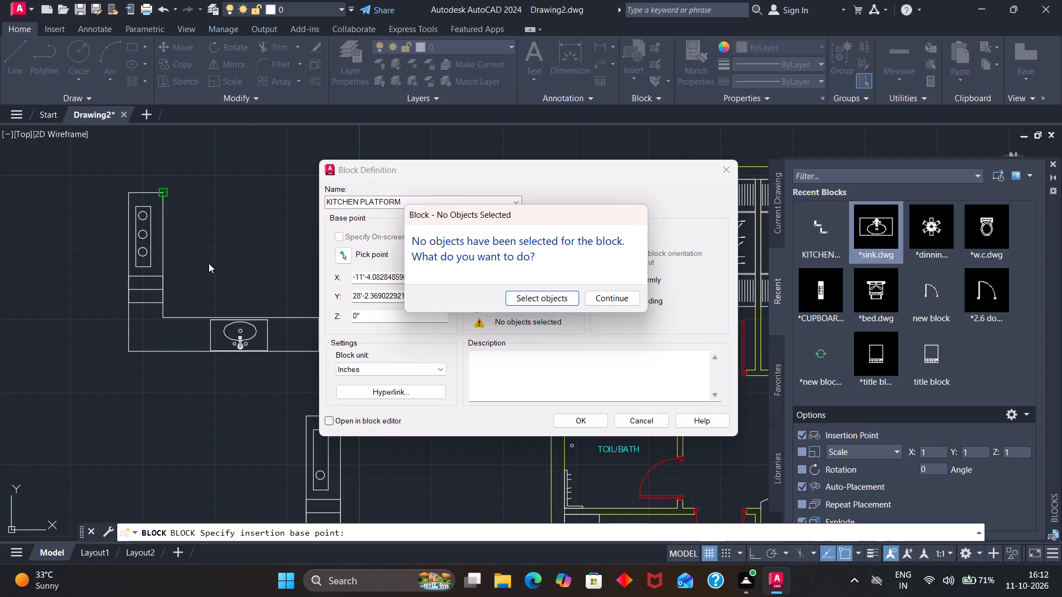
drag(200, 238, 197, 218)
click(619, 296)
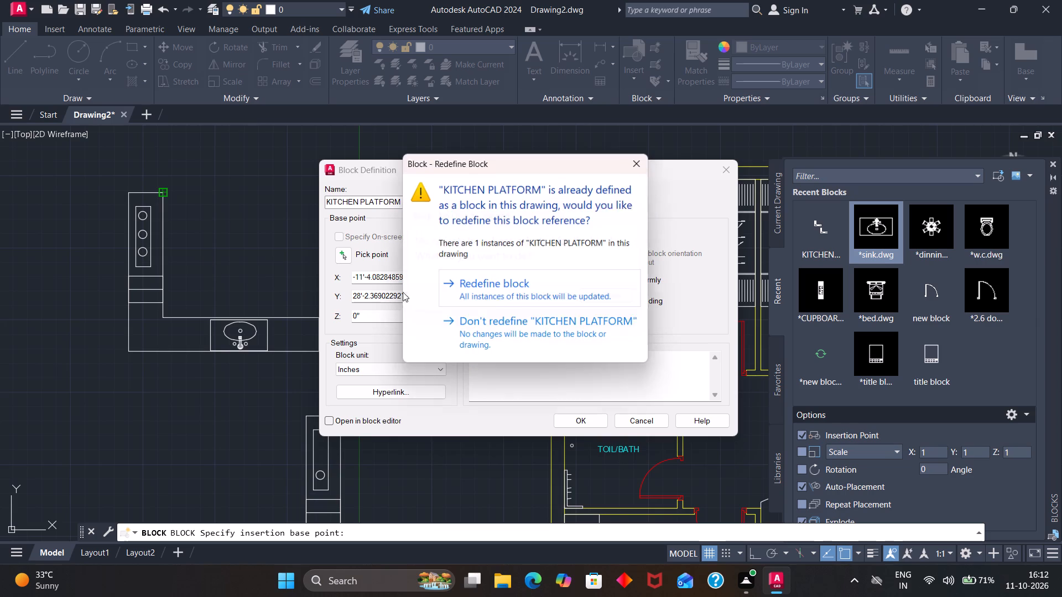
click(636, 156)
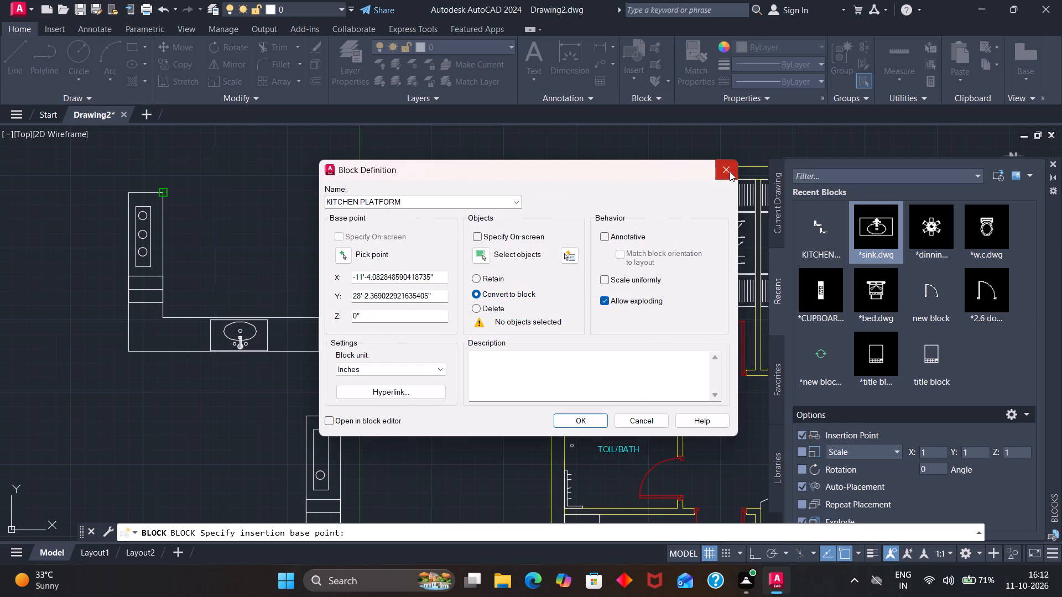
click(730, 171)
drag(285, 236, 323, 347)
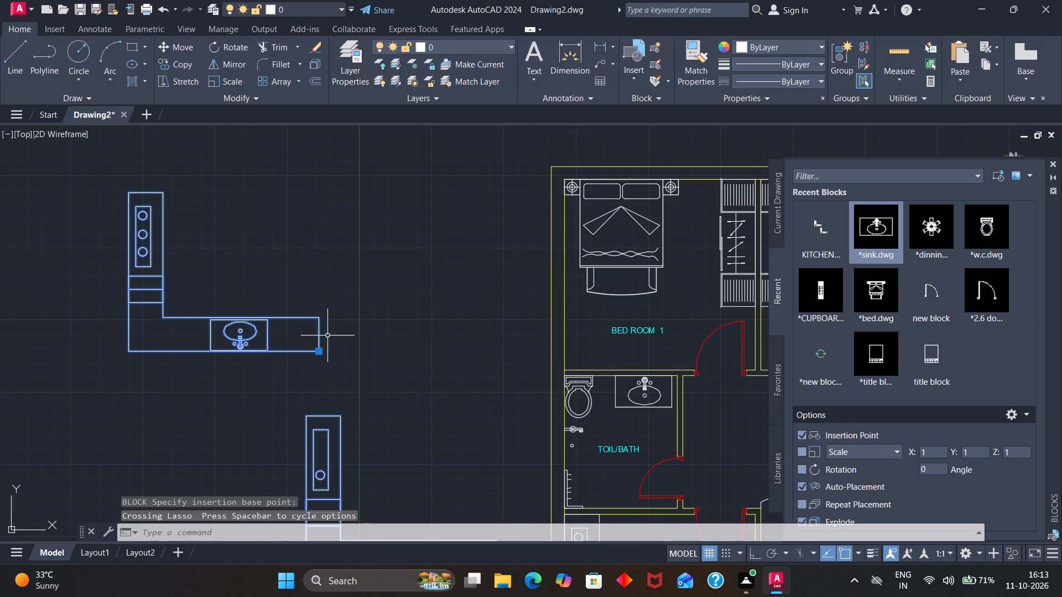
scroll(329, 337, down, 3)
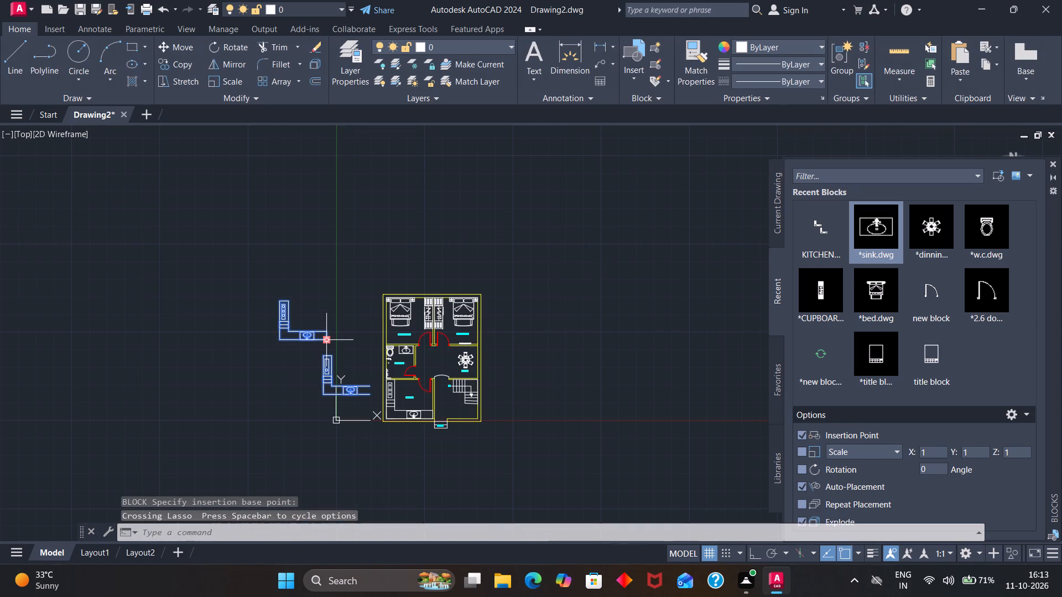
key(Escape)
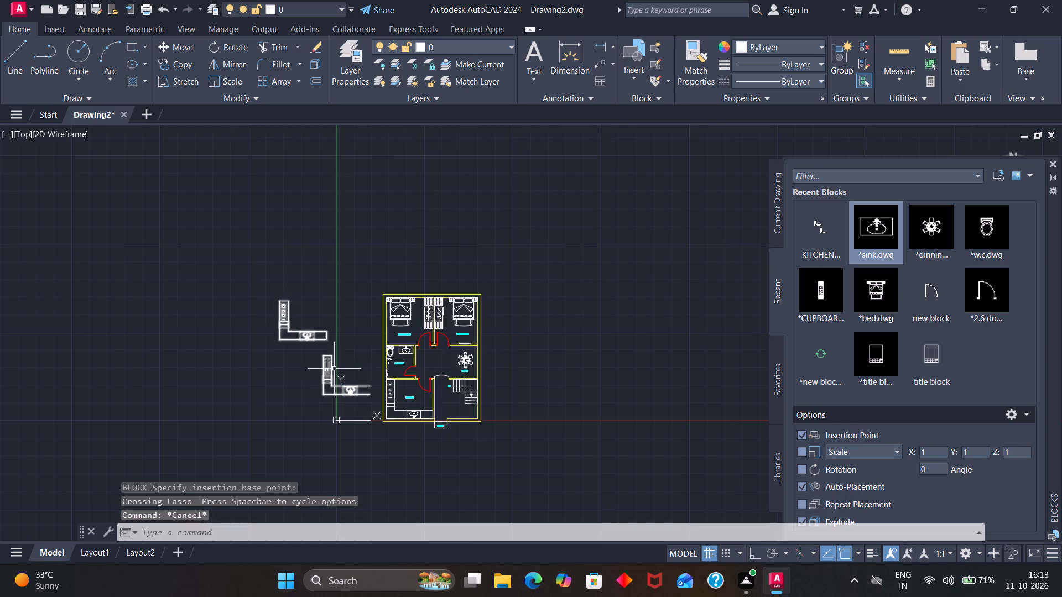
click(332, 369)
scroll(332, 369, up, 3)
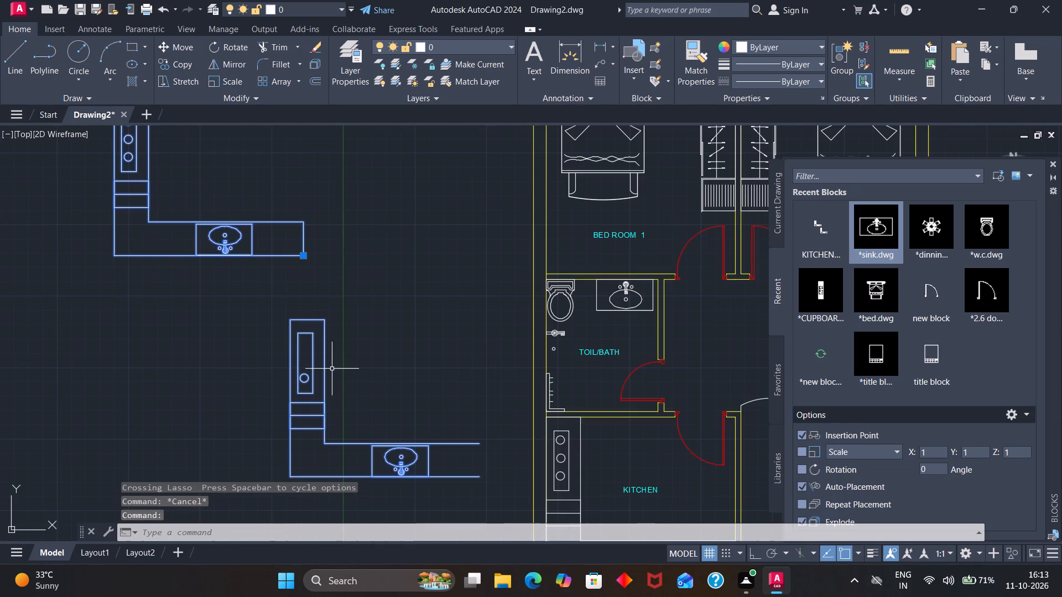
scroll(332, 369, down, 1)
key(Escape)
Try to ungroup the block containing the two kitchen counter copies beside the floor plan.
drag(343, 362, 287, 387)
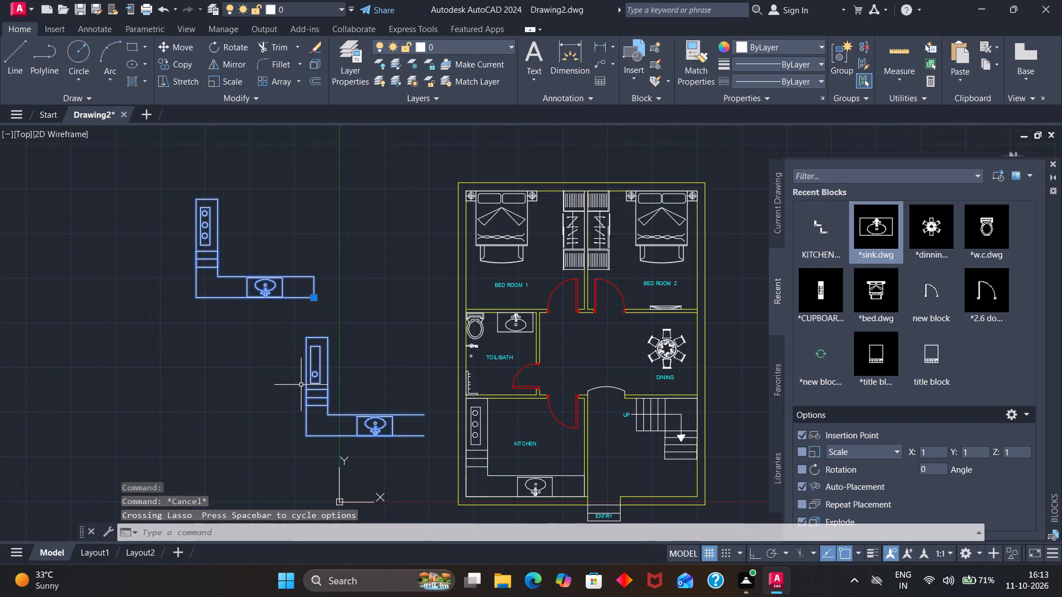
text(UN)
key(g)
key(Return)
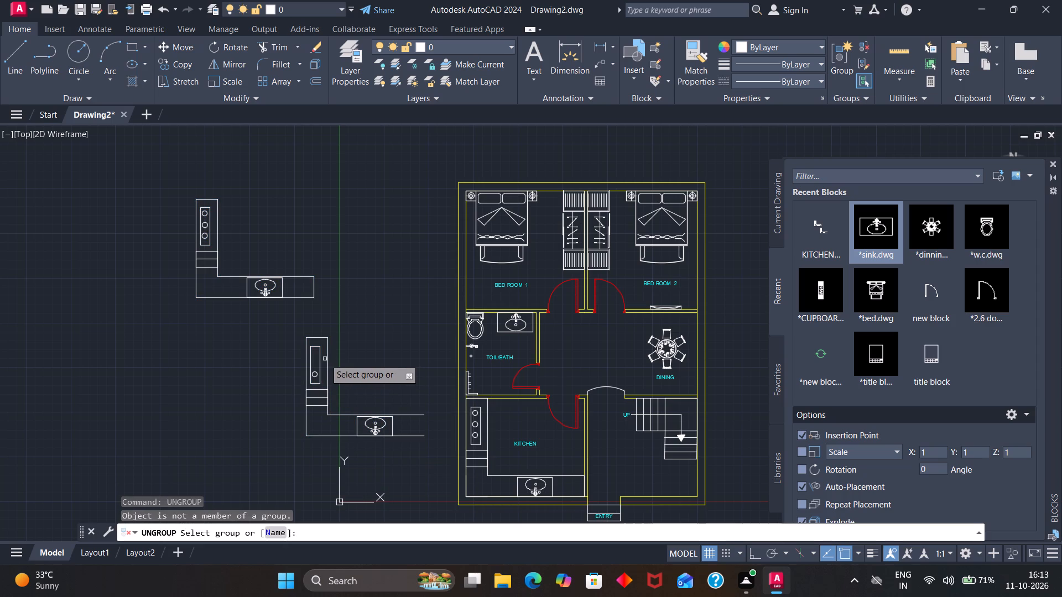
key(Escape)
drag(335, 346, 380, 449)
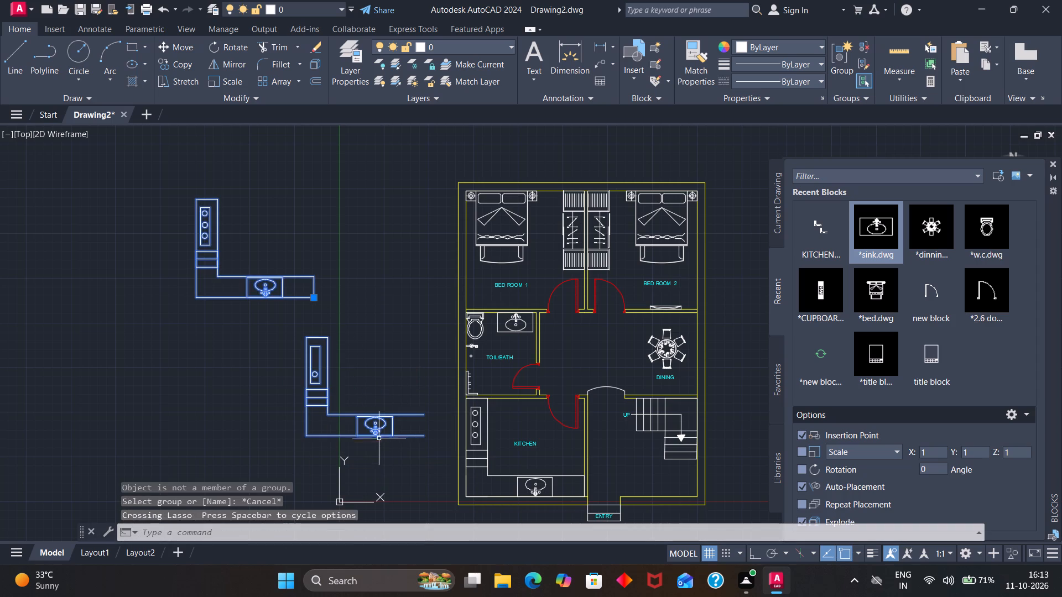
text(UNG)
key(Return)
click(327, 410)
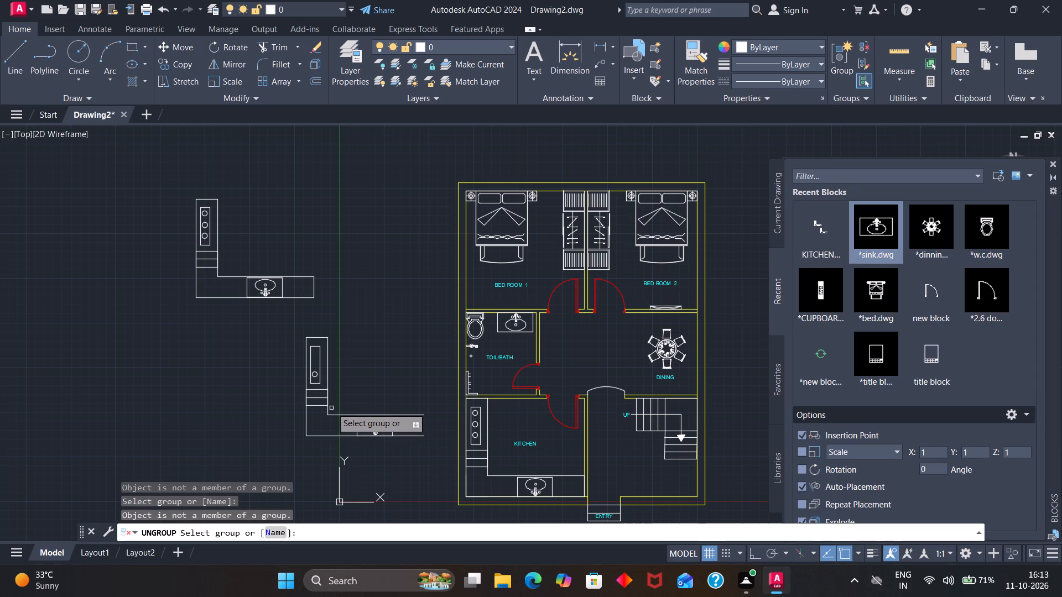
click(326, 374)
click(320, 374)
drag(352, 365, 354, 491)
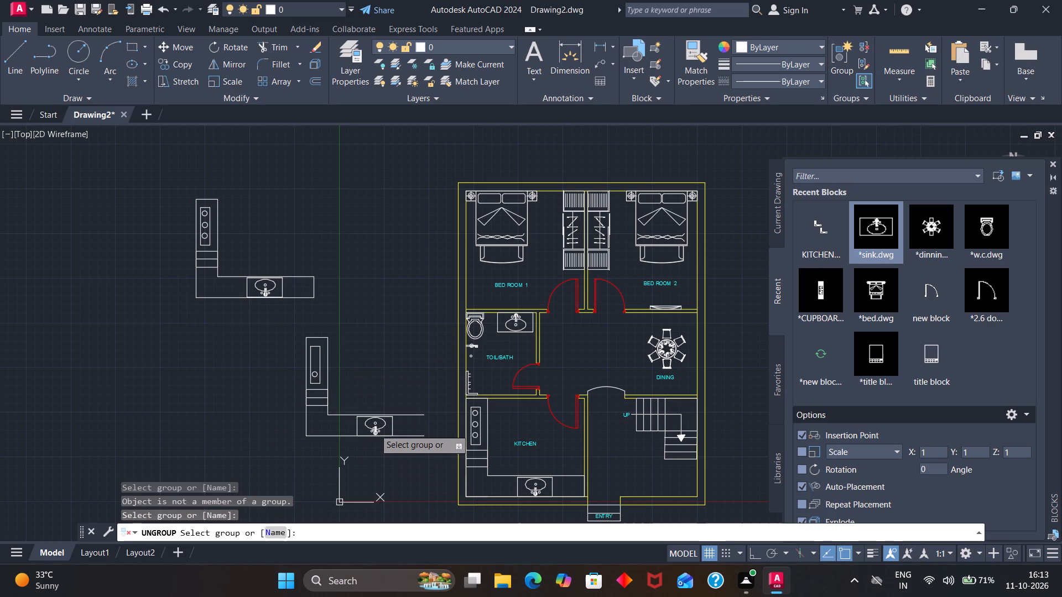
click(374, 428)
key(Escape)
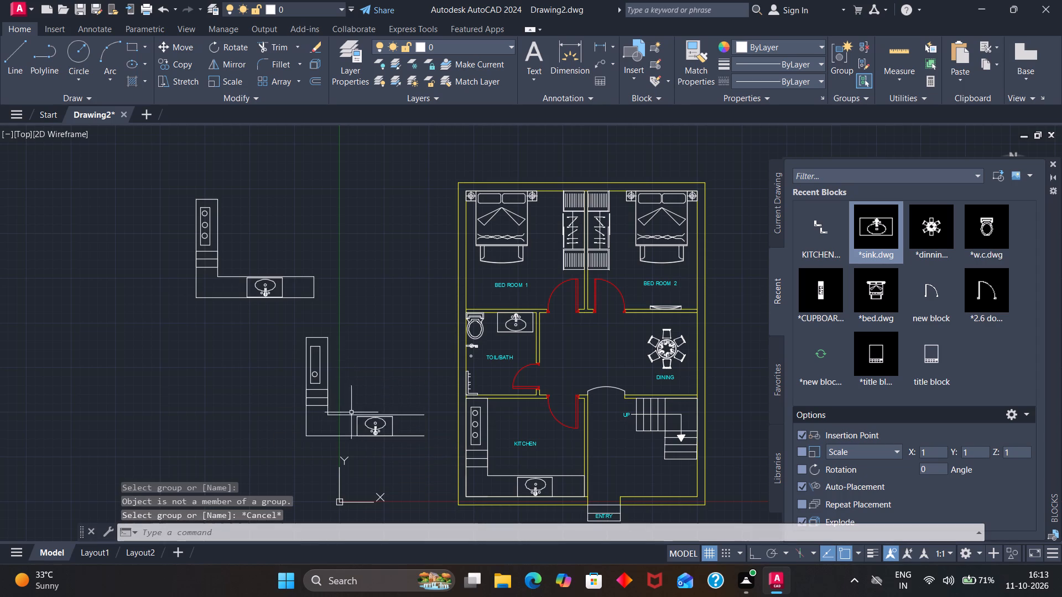
Delete the block containing both kitchen counter copies beside the floor plan.
click(335, 414)
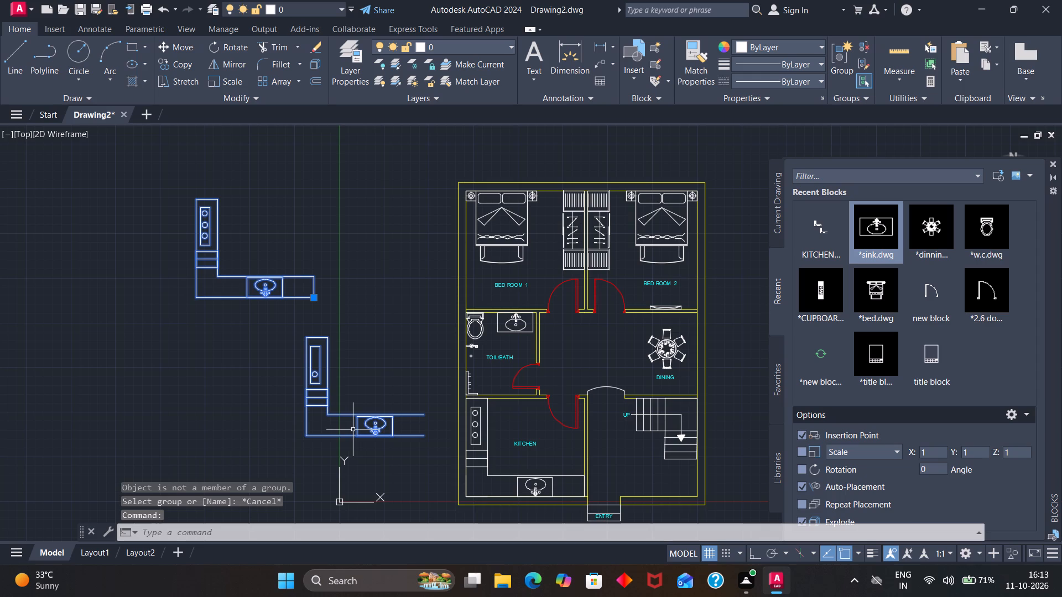
key(Delete)
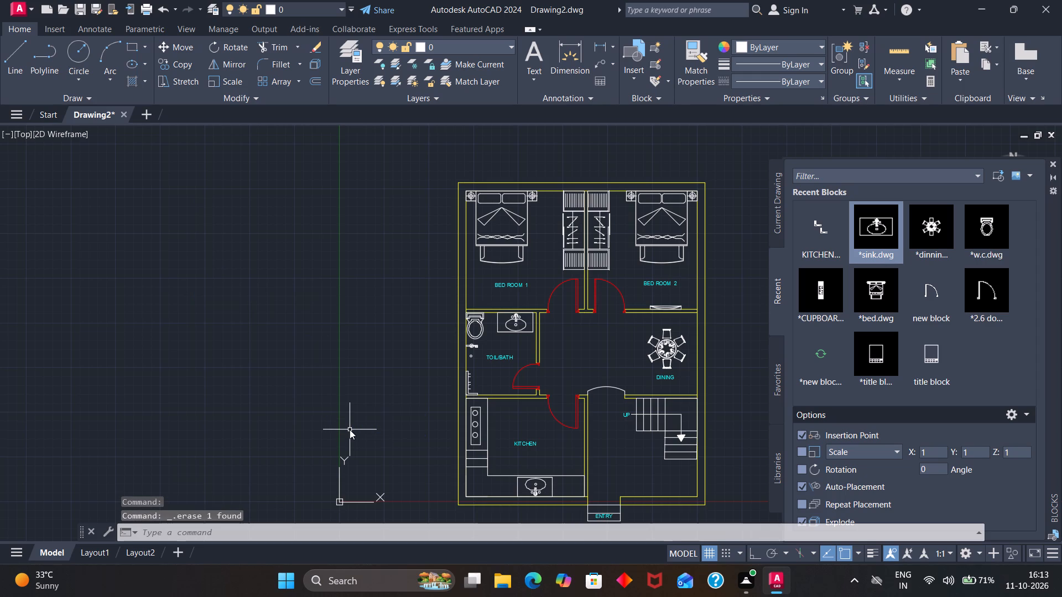
Copy the plan's completed kitchen counter group from its stove leg's upper-right corner to the empty area left of the floor plan.
key(c)
key(o)
key(Return)
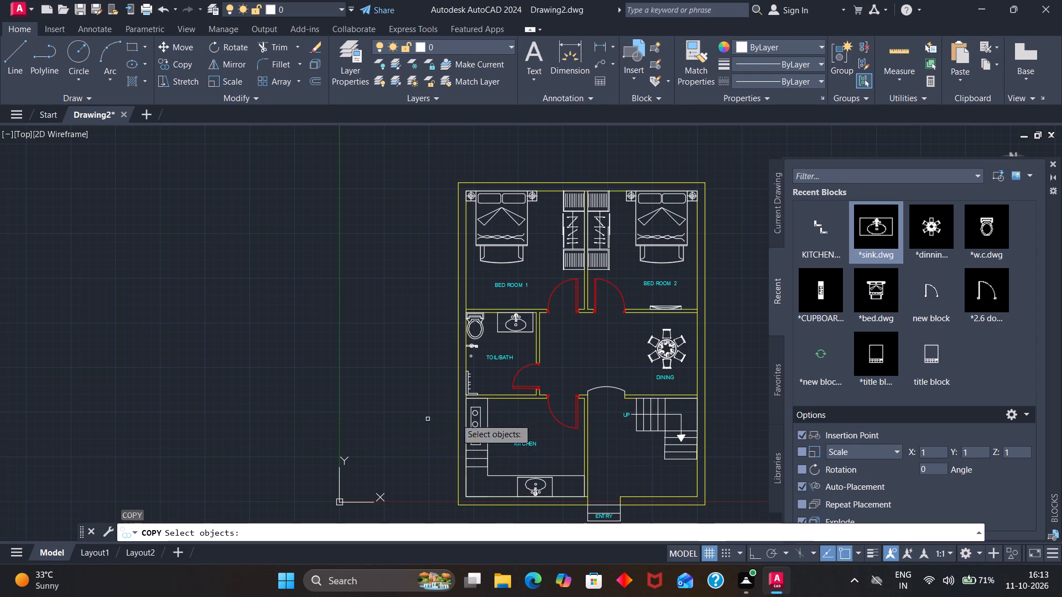
click(485, 410)
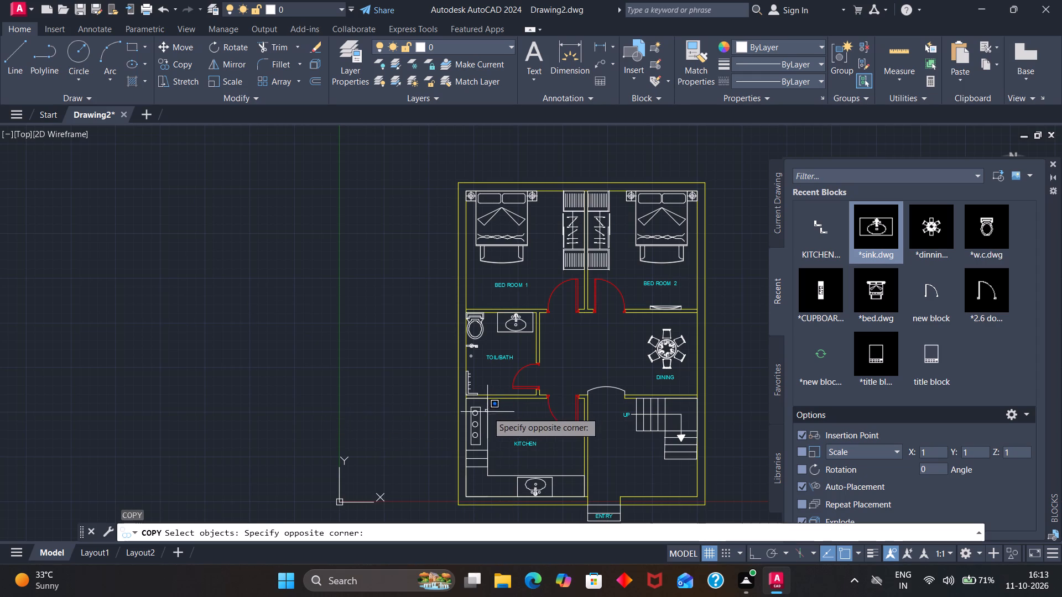
click(488, 412)
click(488, 417)
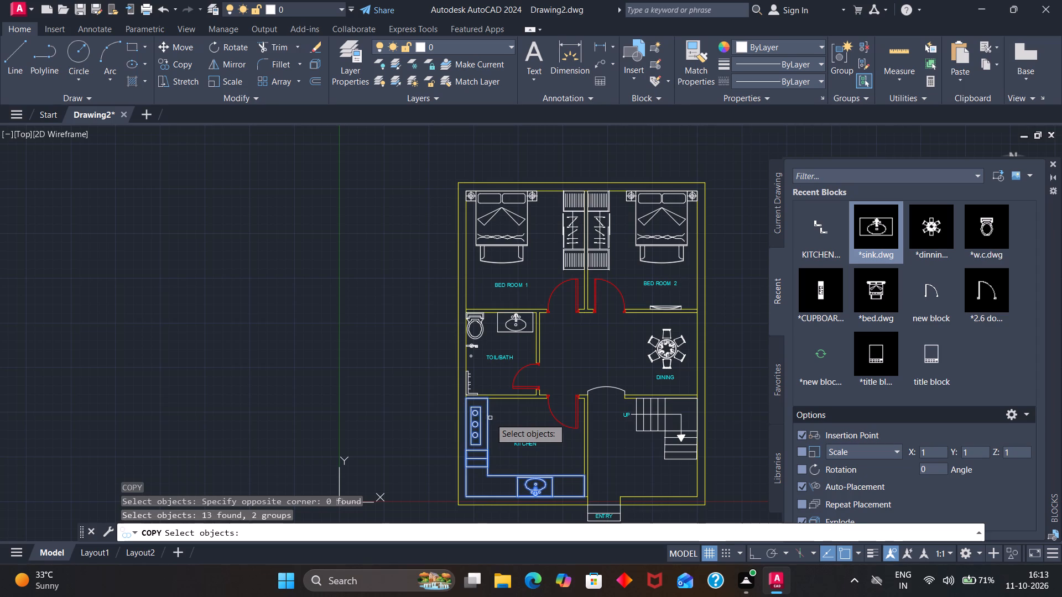
key(Return)
click(486, 401)
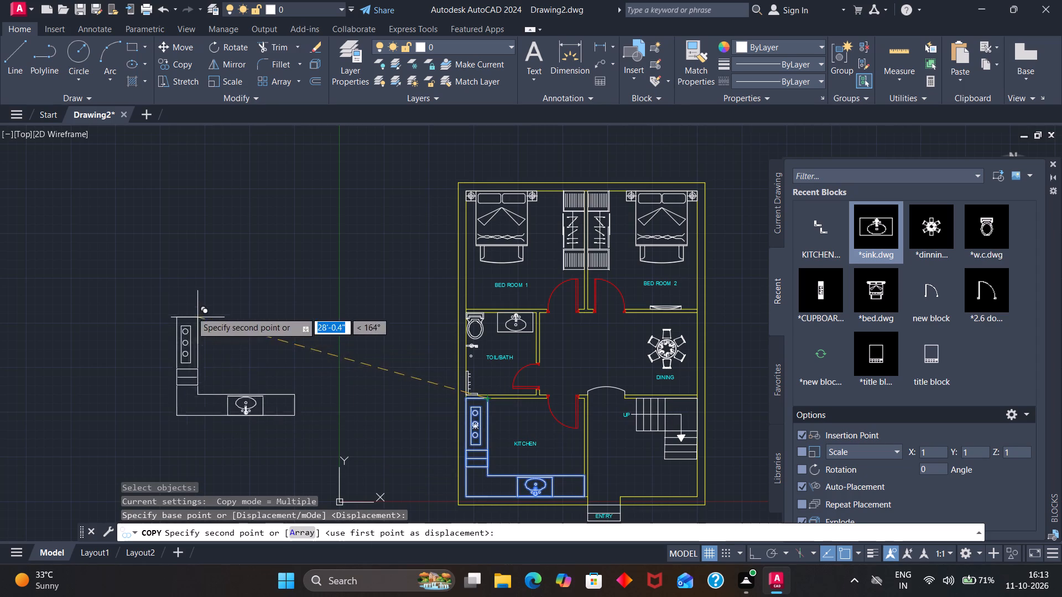
click(185, 290)
key(Escape)
Redefine the block kitchen platform from the copied counter left of the plan, with its base point at the stove leg's upper-right corner.
drag(220, 254, 118, 376)
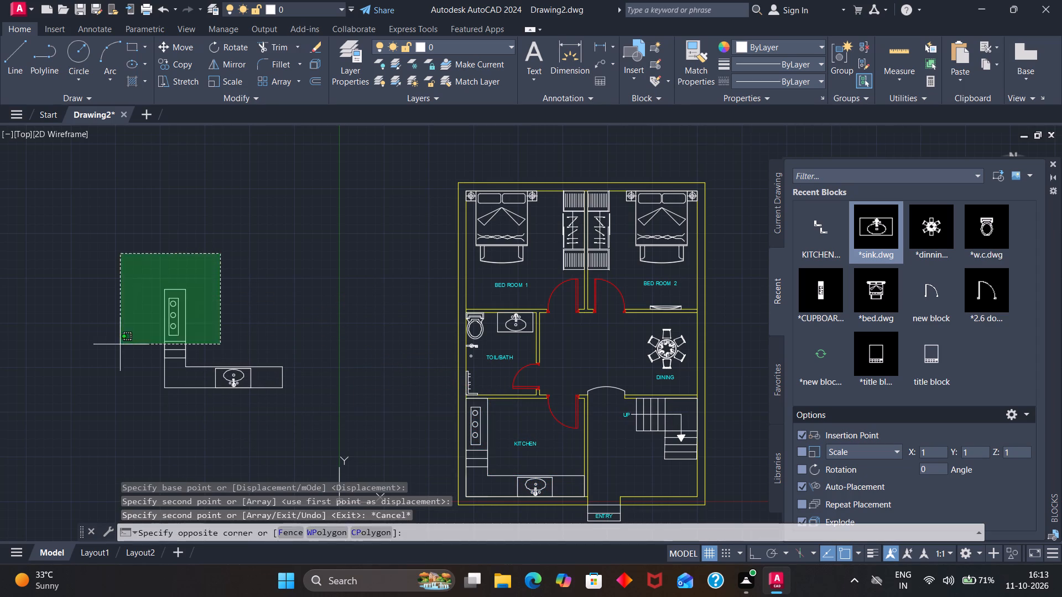
drag(118, 376, 365, 425)
key(b)
key(Return)
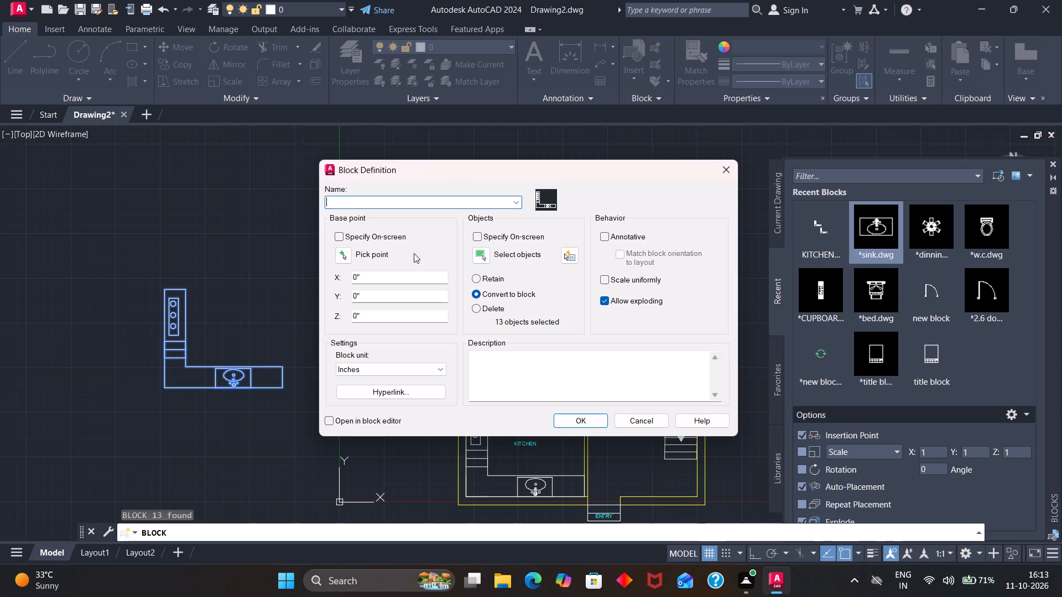
text(KIT)
text(kitchen)
key(space)
text(platform)
click(343, 252)
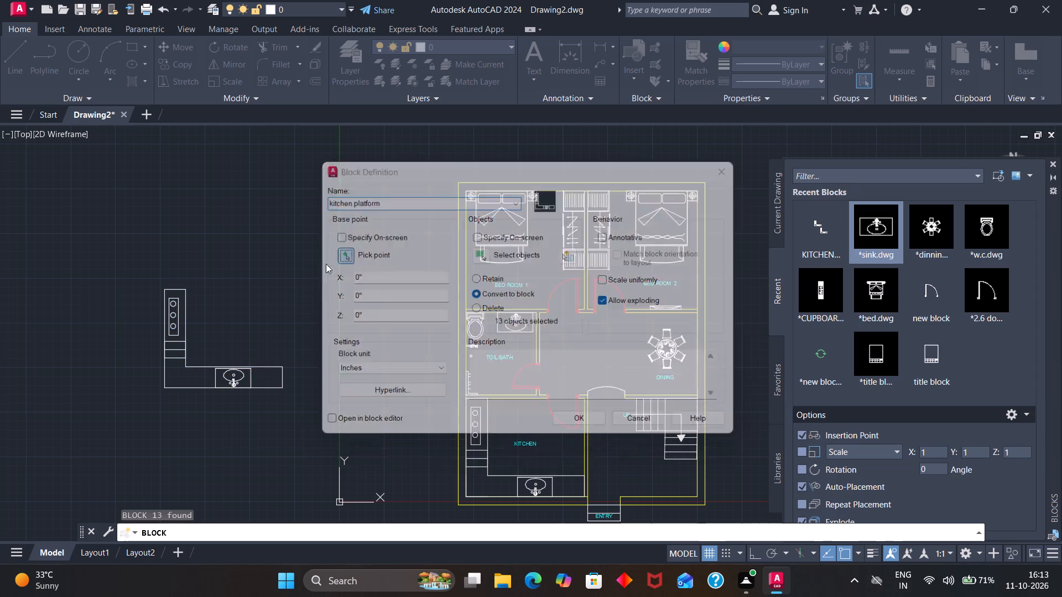
click(184, 290)
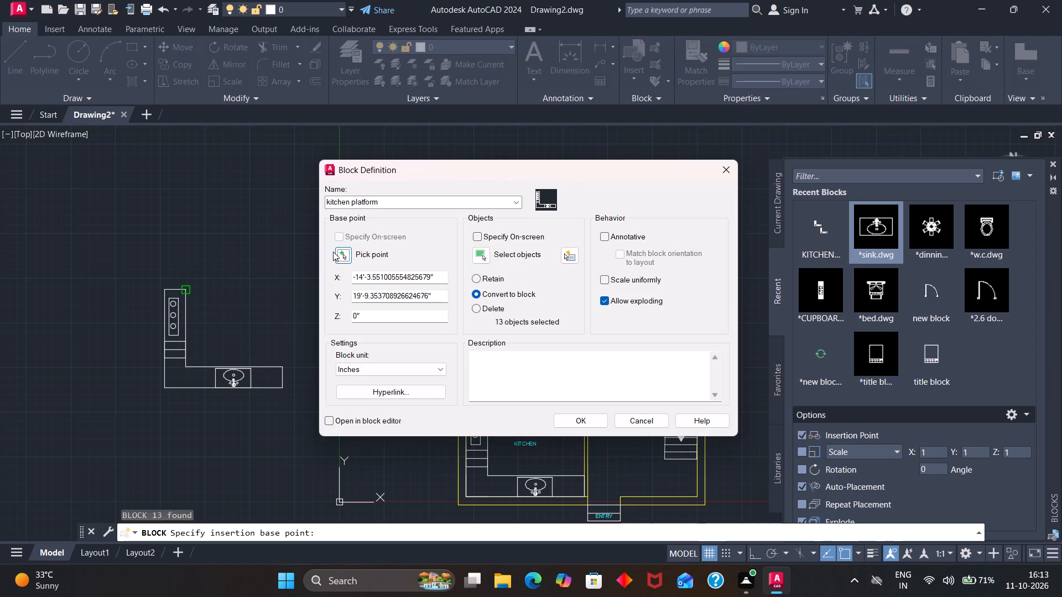
click(571, 425)
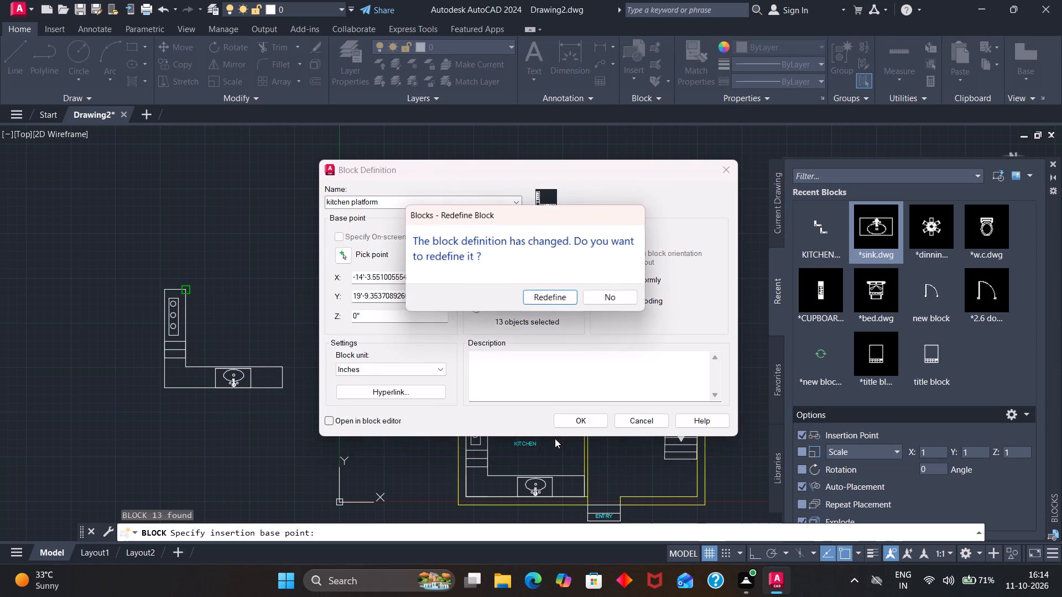
click(547, 290)
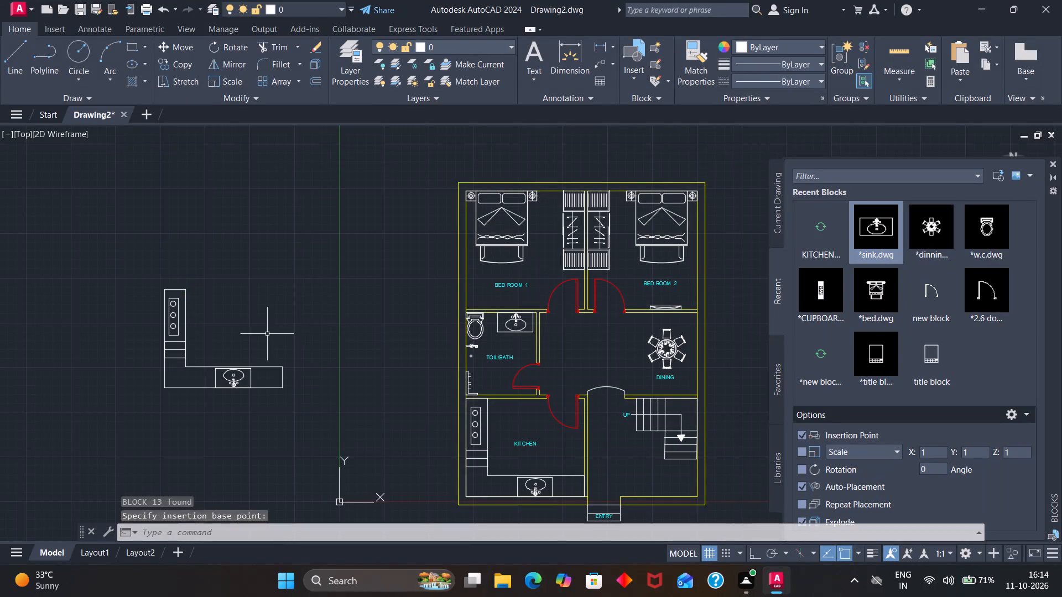
Write the kitchen platform block out as KITCHEN PLATFORM.dwg in the window folder on the Desktop.
drag(273, 302, 325, 387)
key(w)
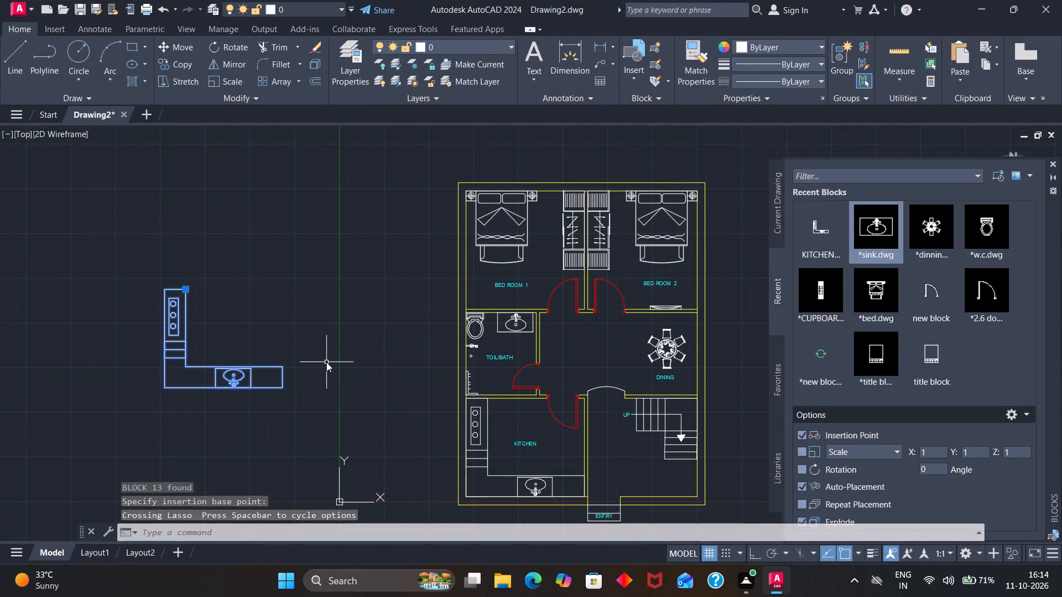
key(b)
key(Return)
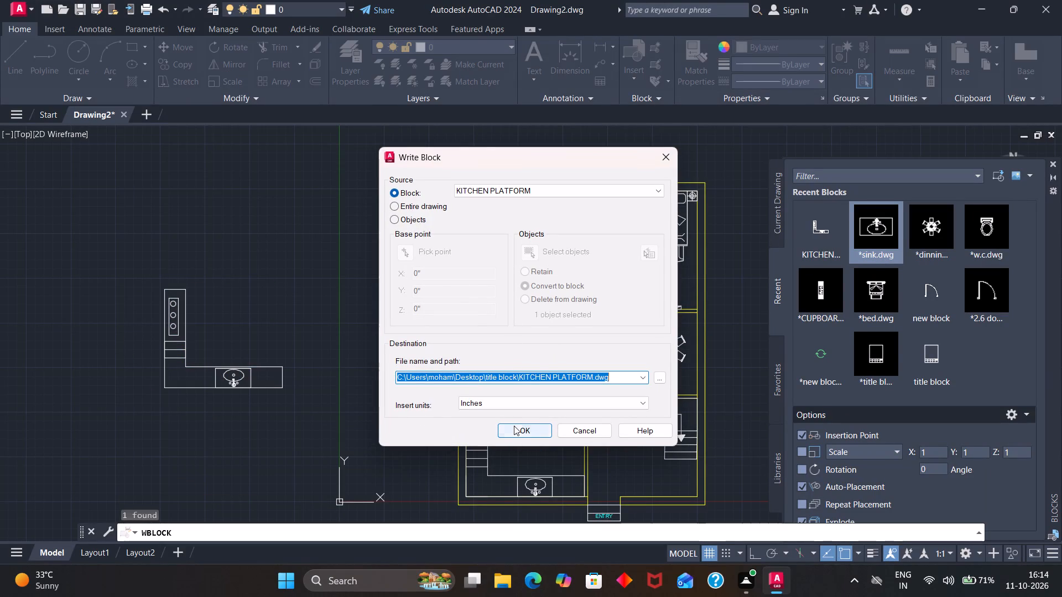
click(662, 381)
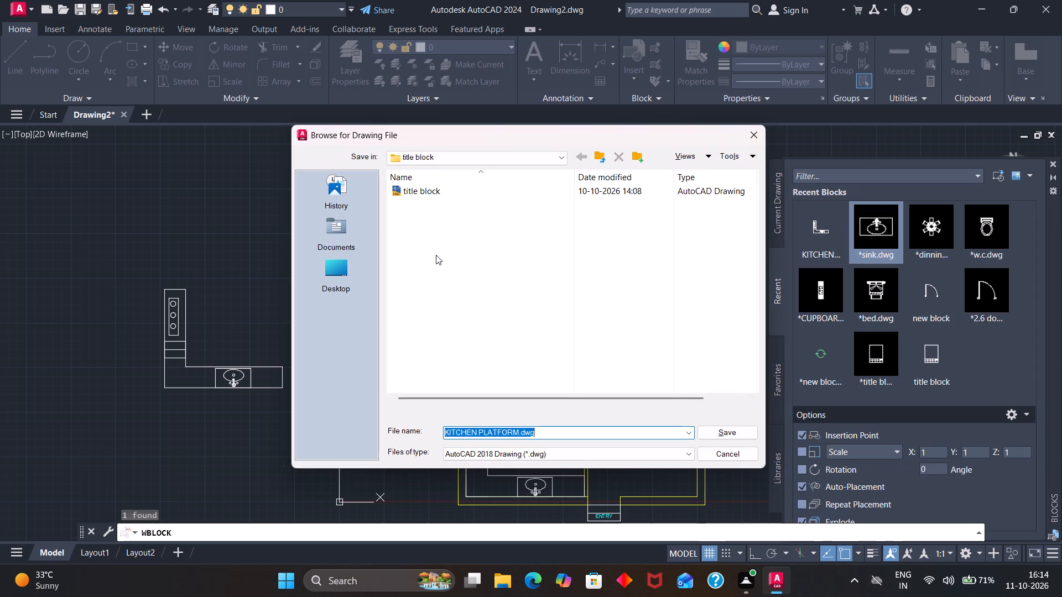
click(351, 287)
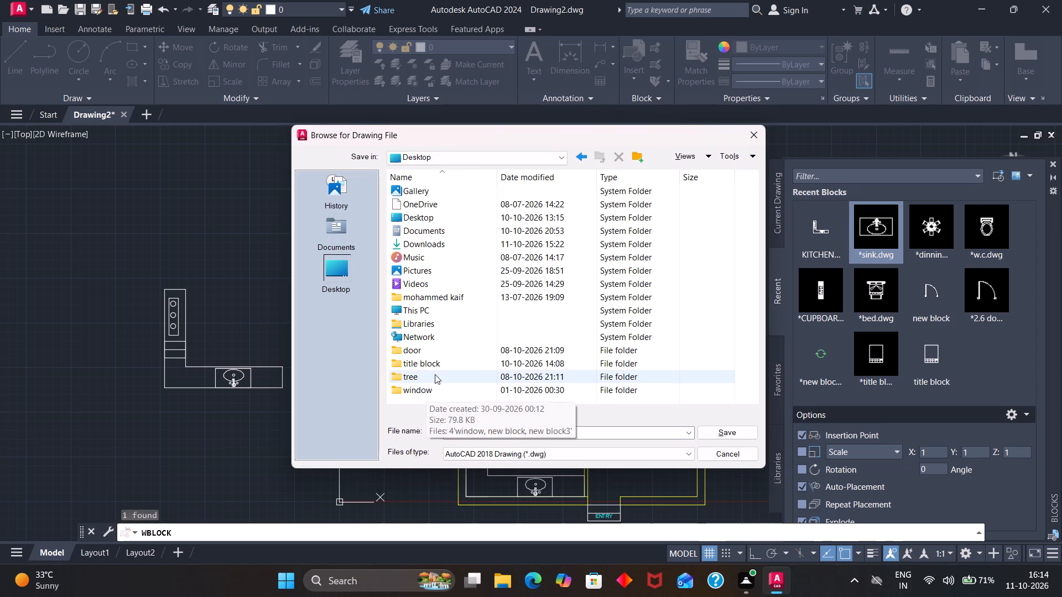
click(434, 386)
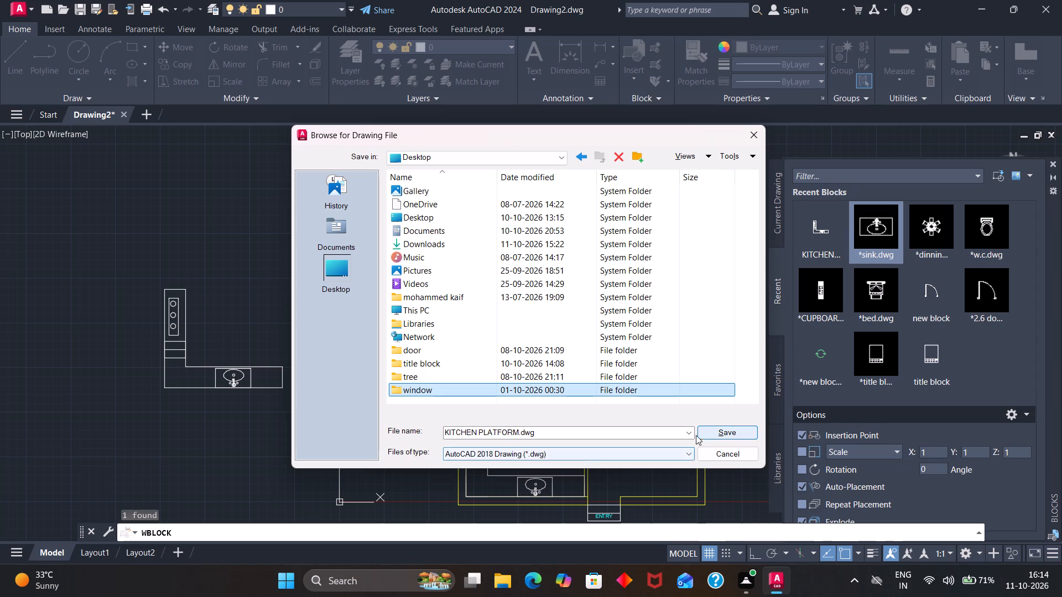
double_click(597, 384)
click(727, 435)
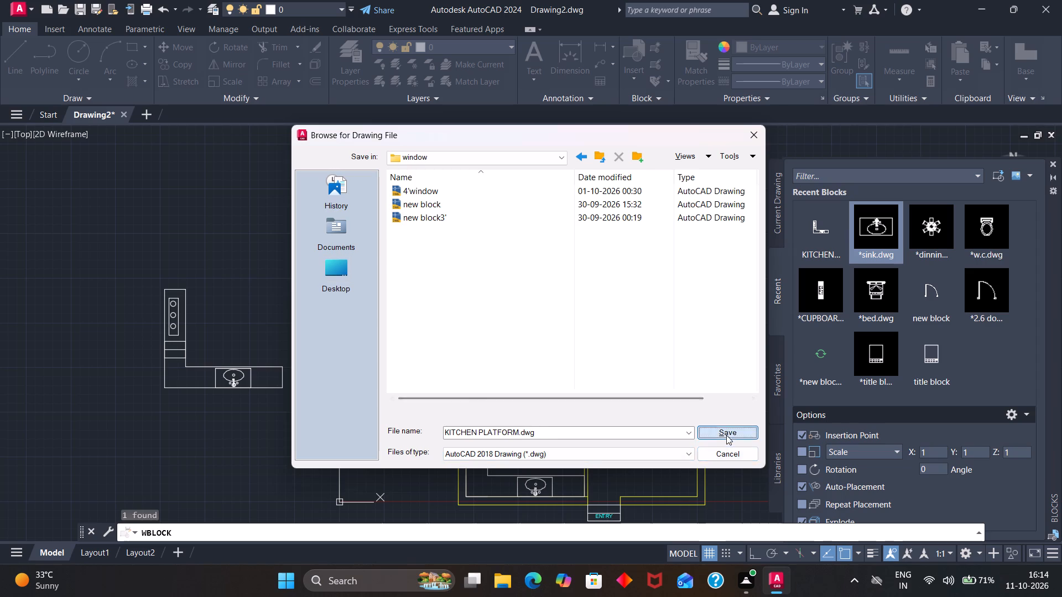
click(531, 431)
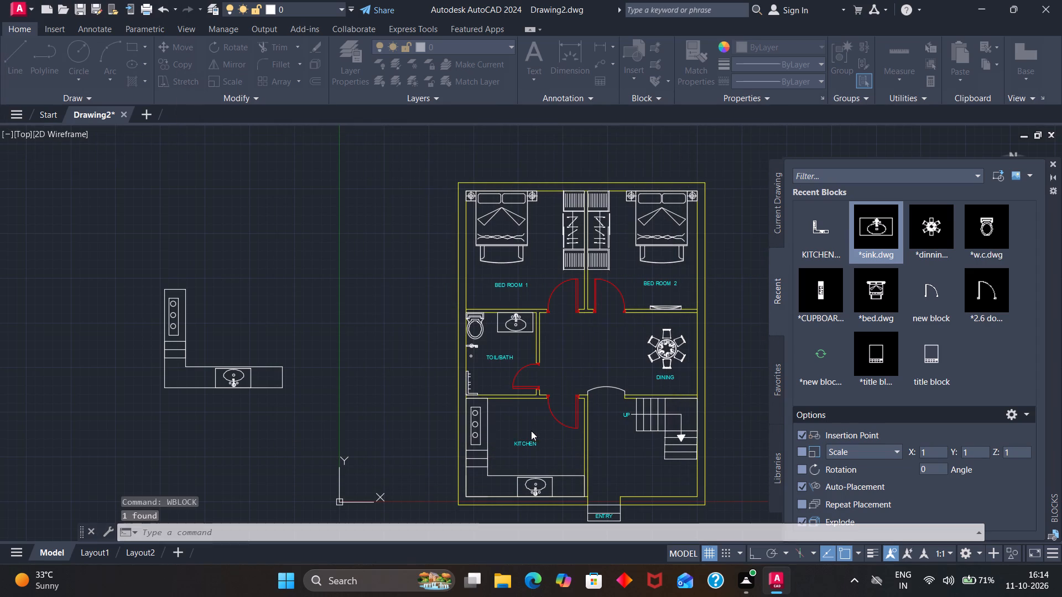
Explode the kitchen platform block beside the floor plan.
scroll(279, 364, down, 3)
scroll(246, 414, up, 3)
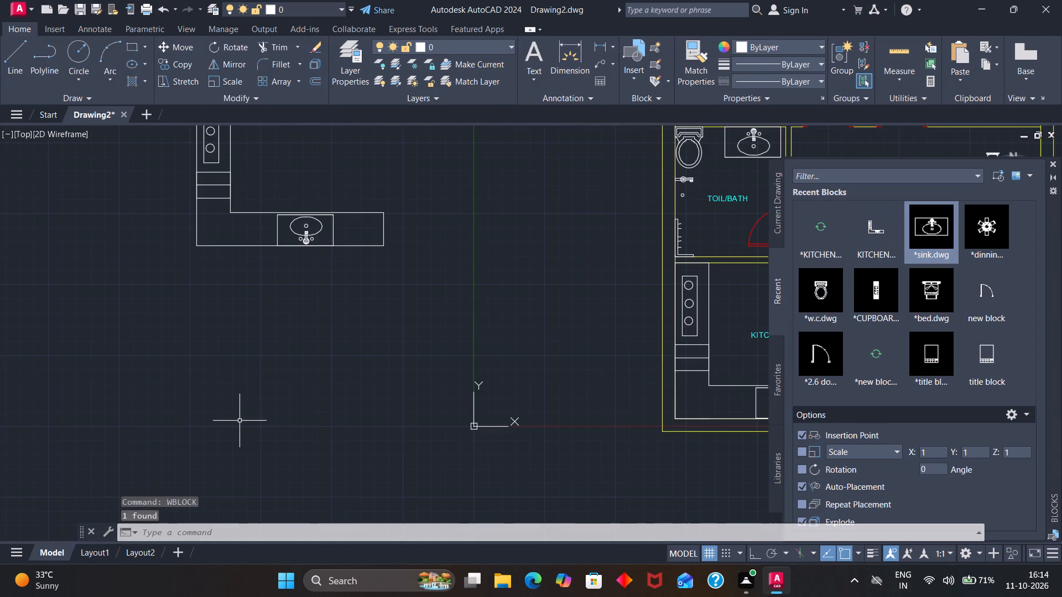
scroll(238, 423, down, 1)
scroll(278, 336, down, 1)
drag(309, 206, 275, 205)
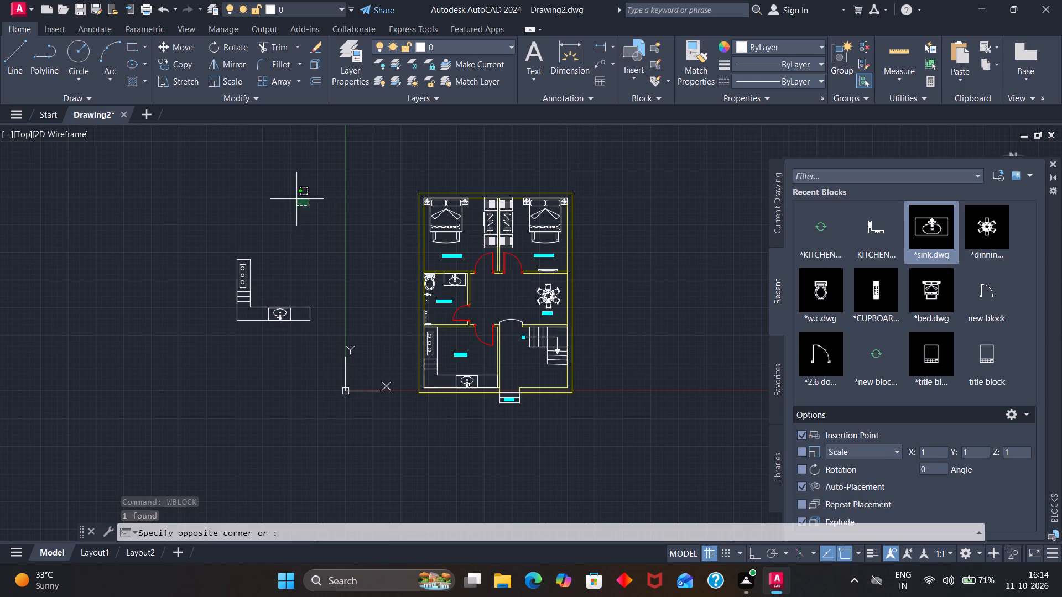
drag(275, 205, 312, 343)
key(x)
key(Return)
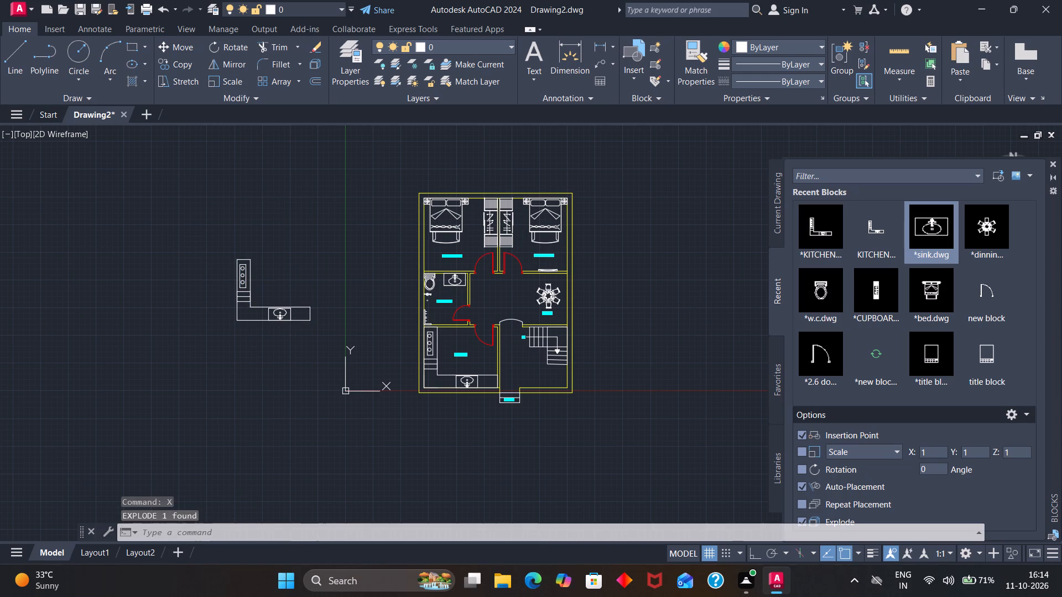
Erase all the exploded kitchen counter pieces left of the floor plan.
drag(242, 324, 315, 289)
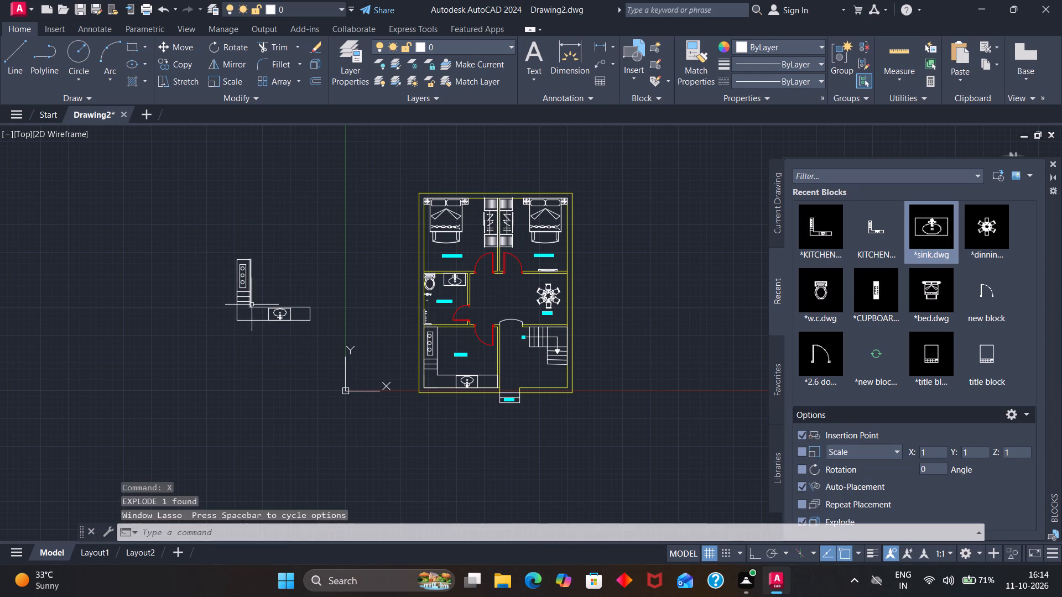
click(251, 305)
drag(304, 271, 329, 333)
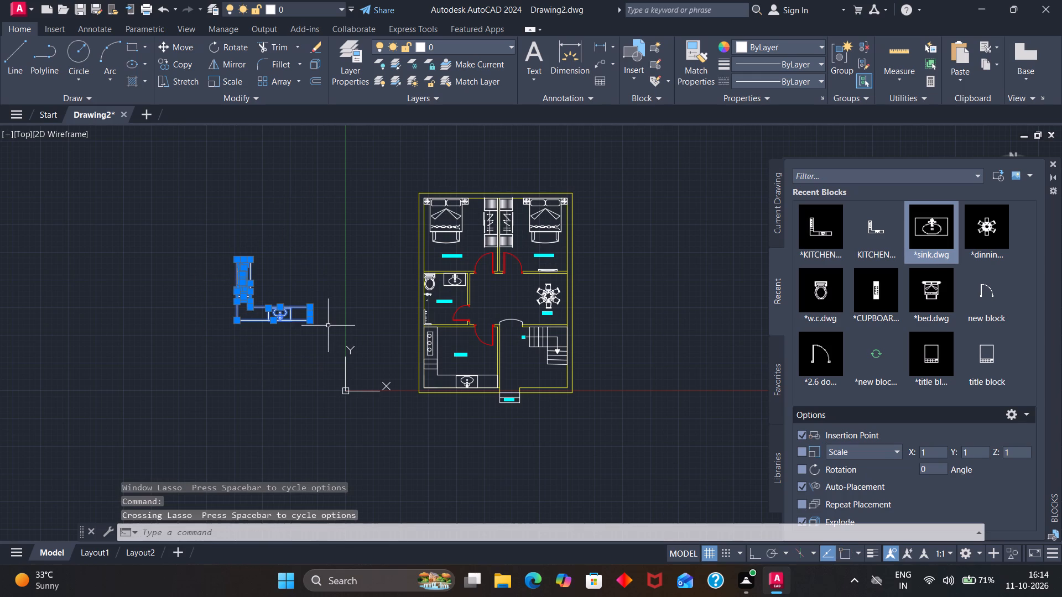
text(era)
key(Return)
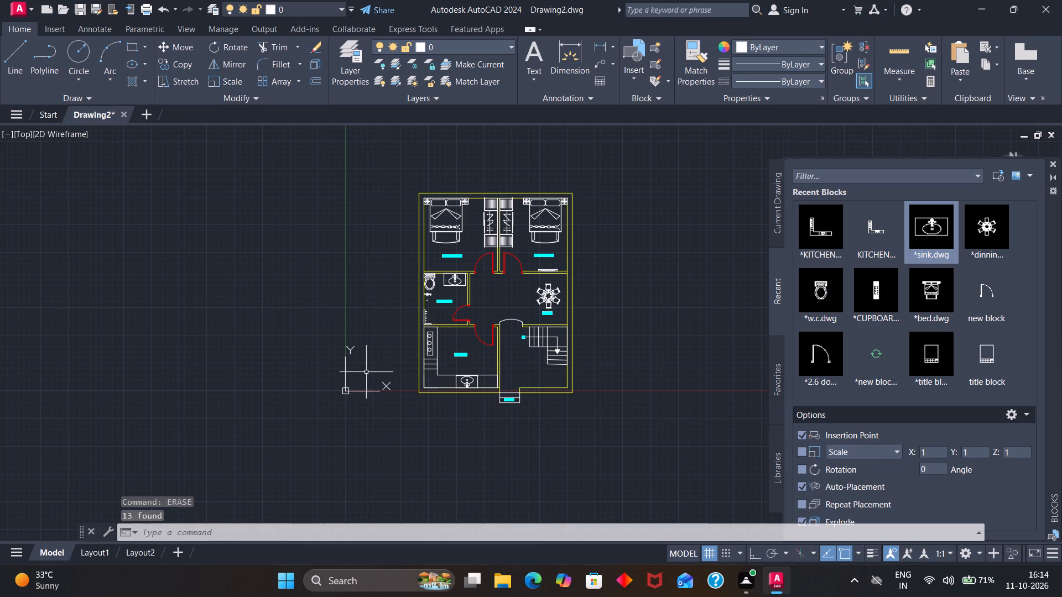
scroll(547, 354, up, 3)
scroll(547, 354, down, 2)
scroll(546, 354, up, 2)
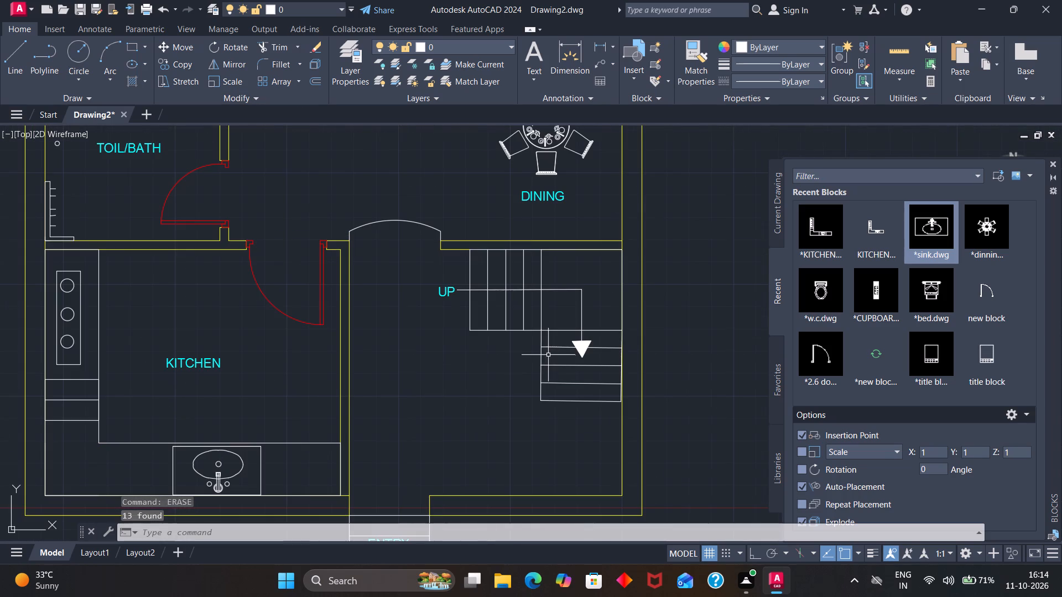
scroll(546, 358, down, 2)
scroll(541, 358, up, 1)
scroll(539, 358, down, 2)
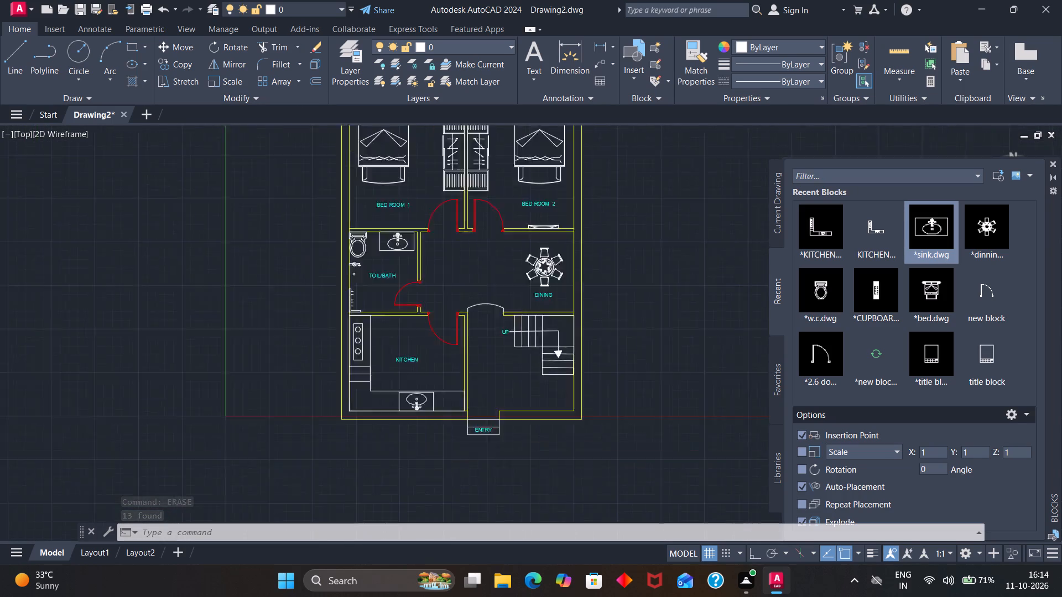
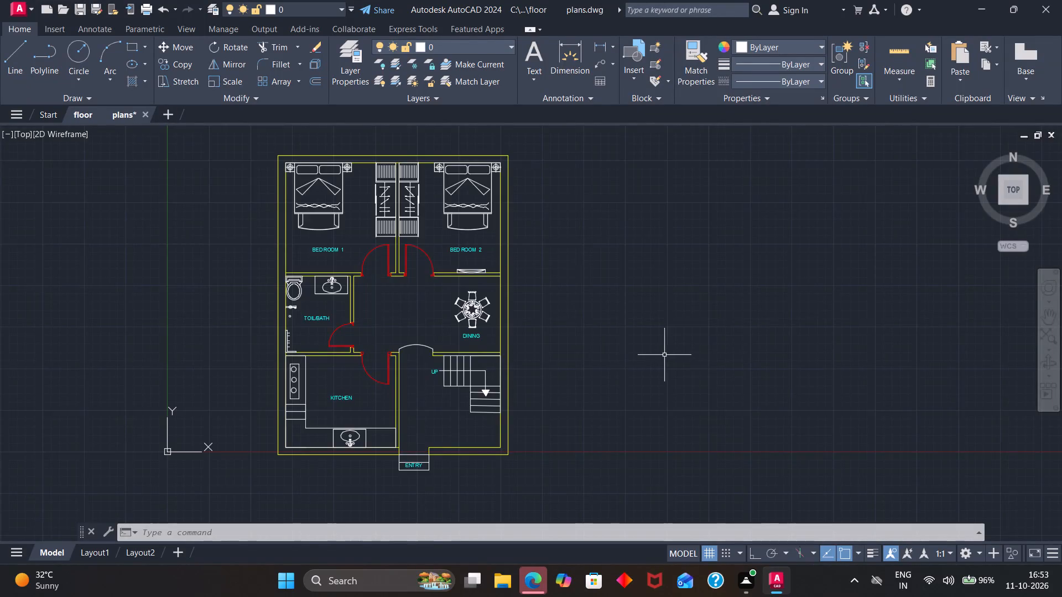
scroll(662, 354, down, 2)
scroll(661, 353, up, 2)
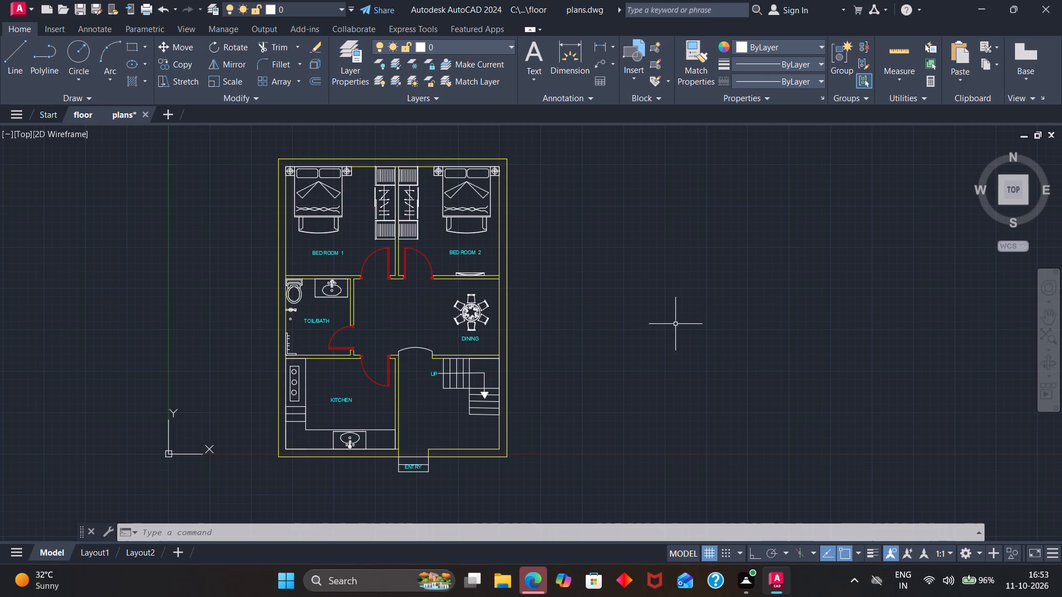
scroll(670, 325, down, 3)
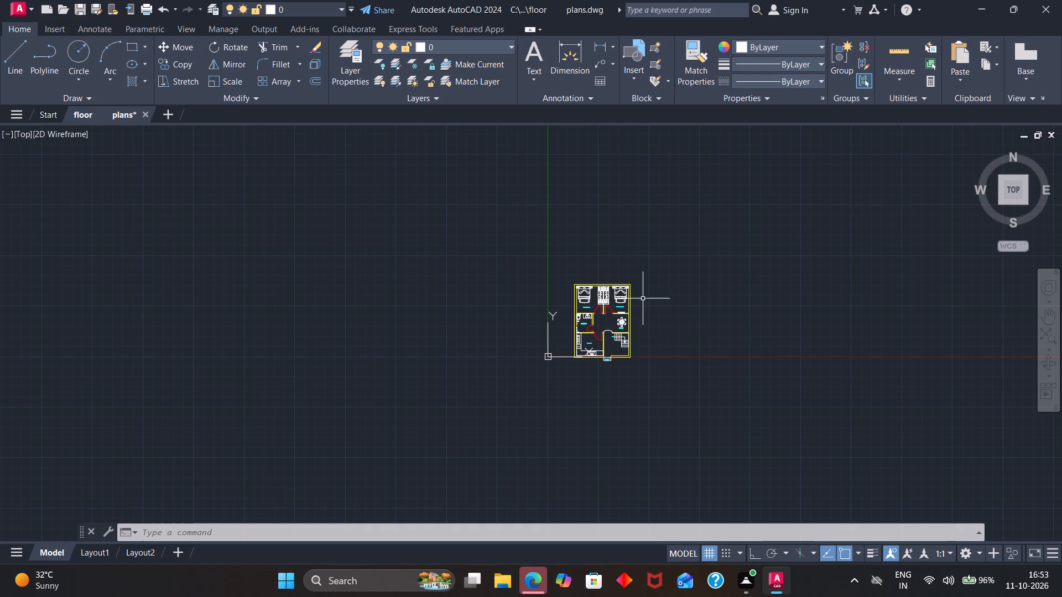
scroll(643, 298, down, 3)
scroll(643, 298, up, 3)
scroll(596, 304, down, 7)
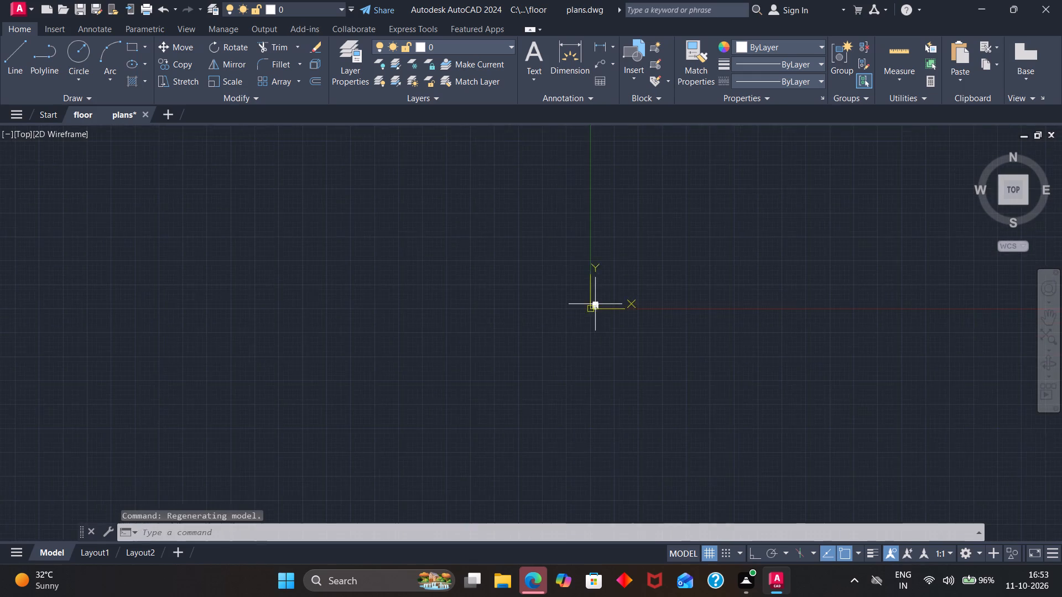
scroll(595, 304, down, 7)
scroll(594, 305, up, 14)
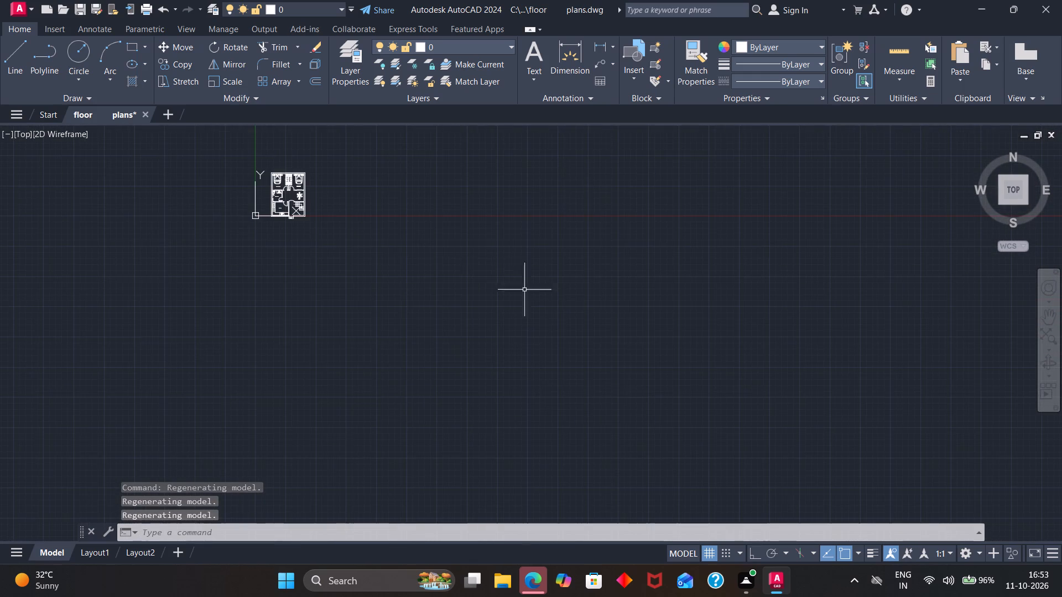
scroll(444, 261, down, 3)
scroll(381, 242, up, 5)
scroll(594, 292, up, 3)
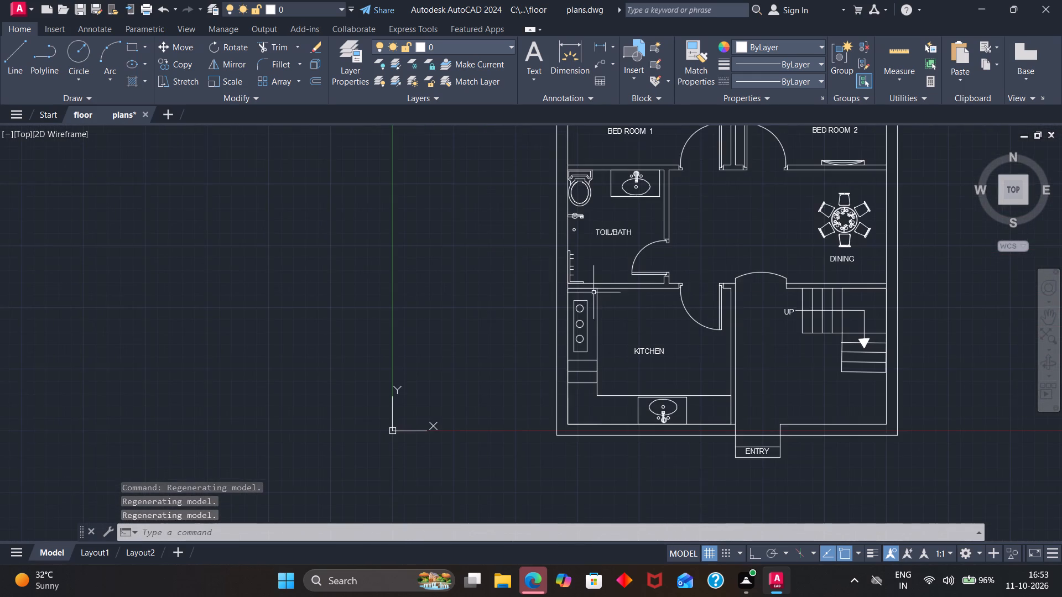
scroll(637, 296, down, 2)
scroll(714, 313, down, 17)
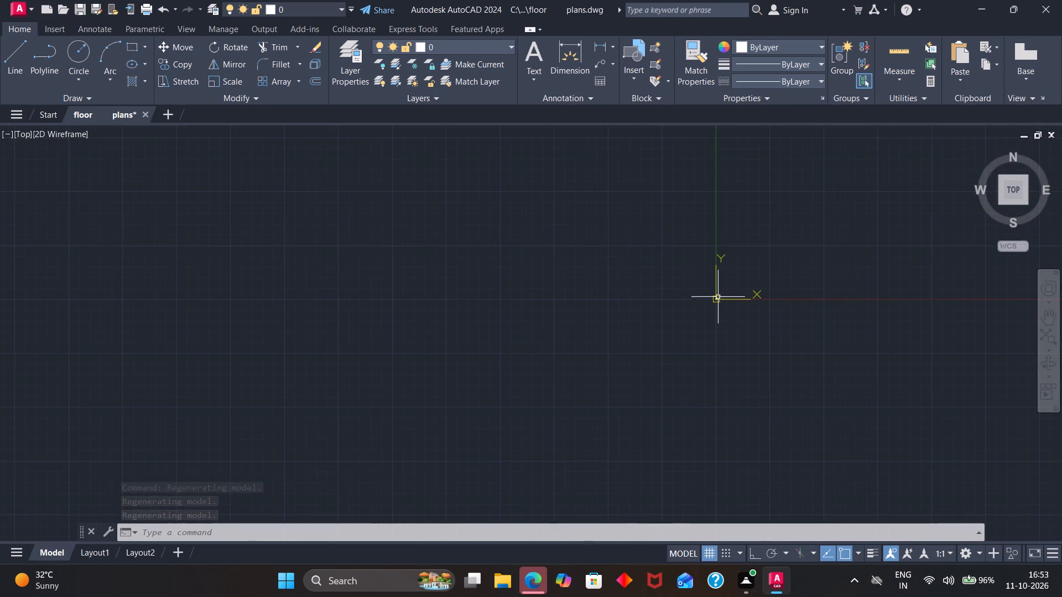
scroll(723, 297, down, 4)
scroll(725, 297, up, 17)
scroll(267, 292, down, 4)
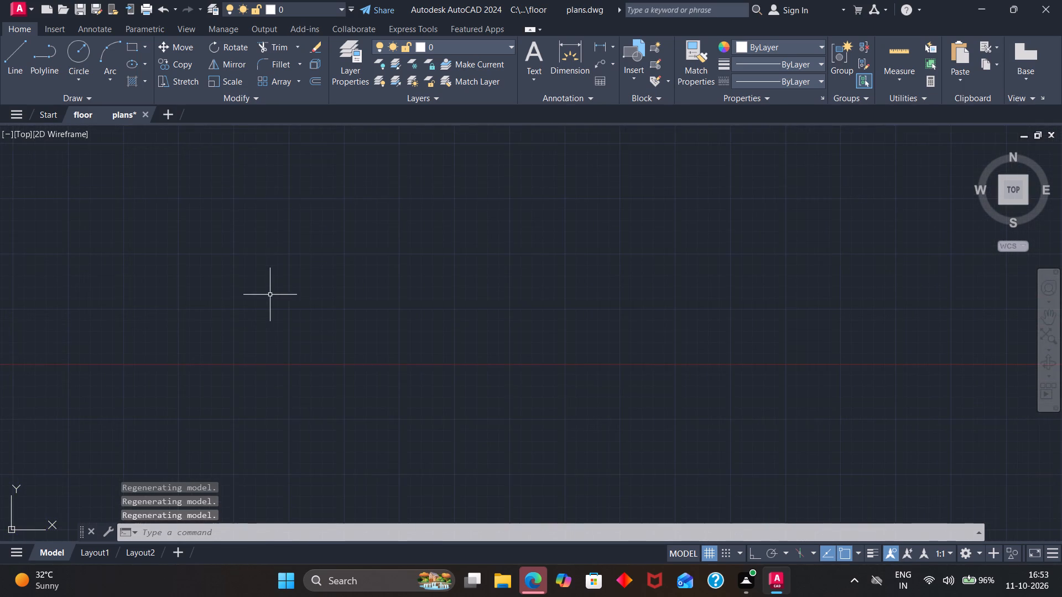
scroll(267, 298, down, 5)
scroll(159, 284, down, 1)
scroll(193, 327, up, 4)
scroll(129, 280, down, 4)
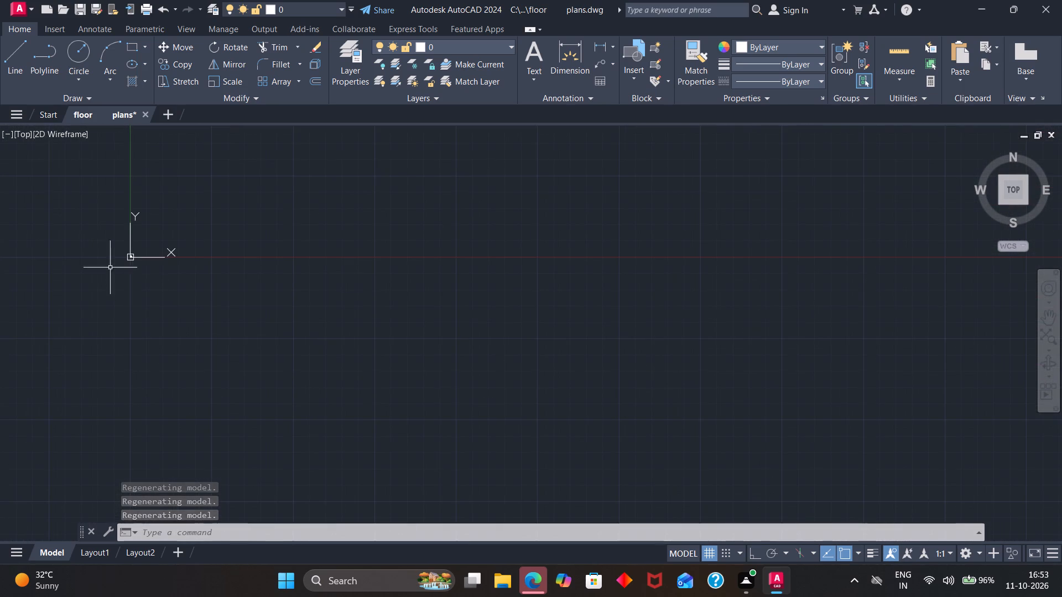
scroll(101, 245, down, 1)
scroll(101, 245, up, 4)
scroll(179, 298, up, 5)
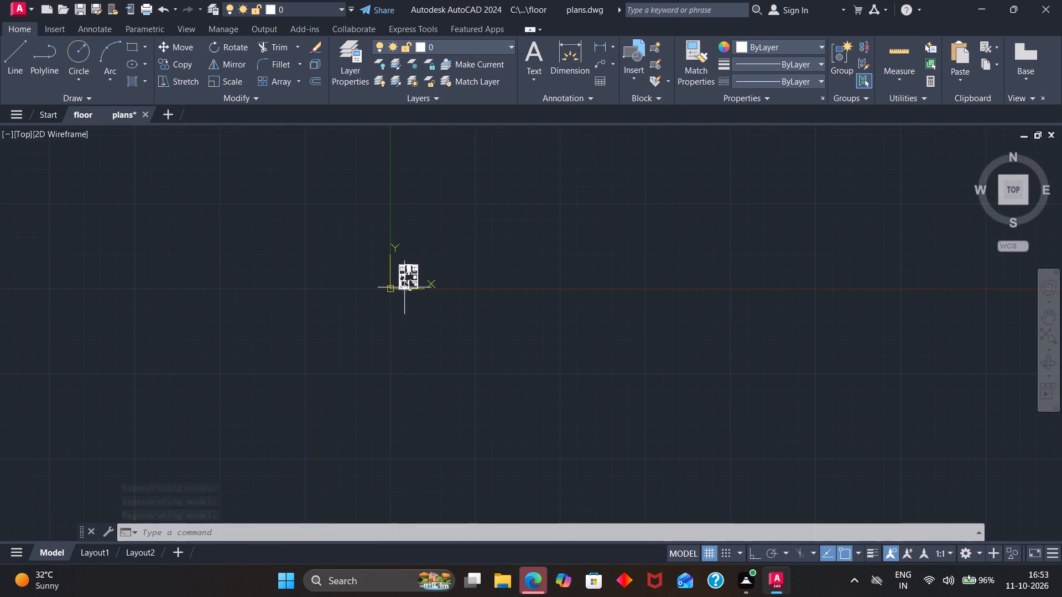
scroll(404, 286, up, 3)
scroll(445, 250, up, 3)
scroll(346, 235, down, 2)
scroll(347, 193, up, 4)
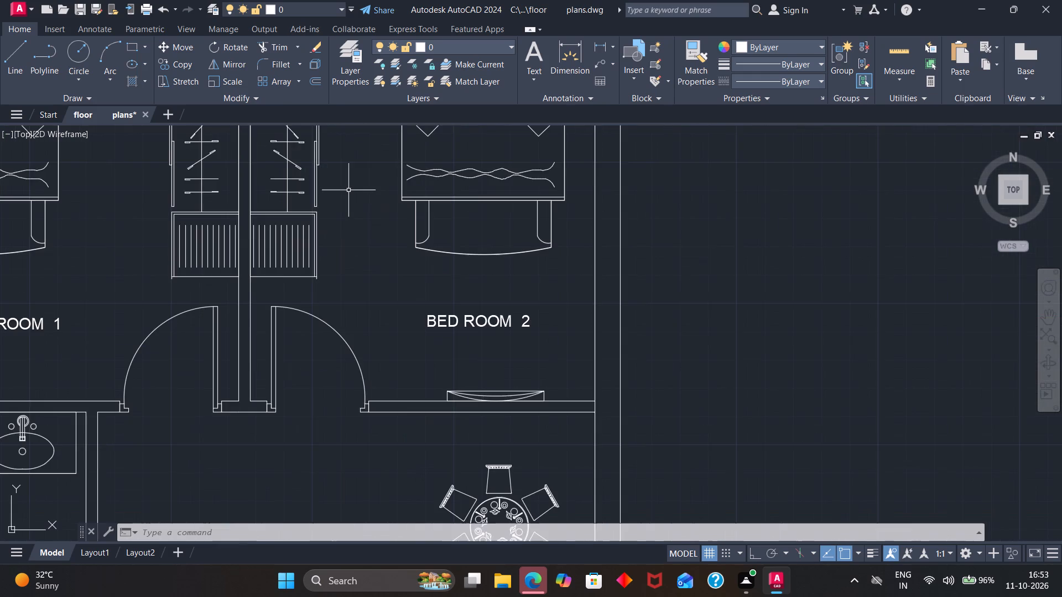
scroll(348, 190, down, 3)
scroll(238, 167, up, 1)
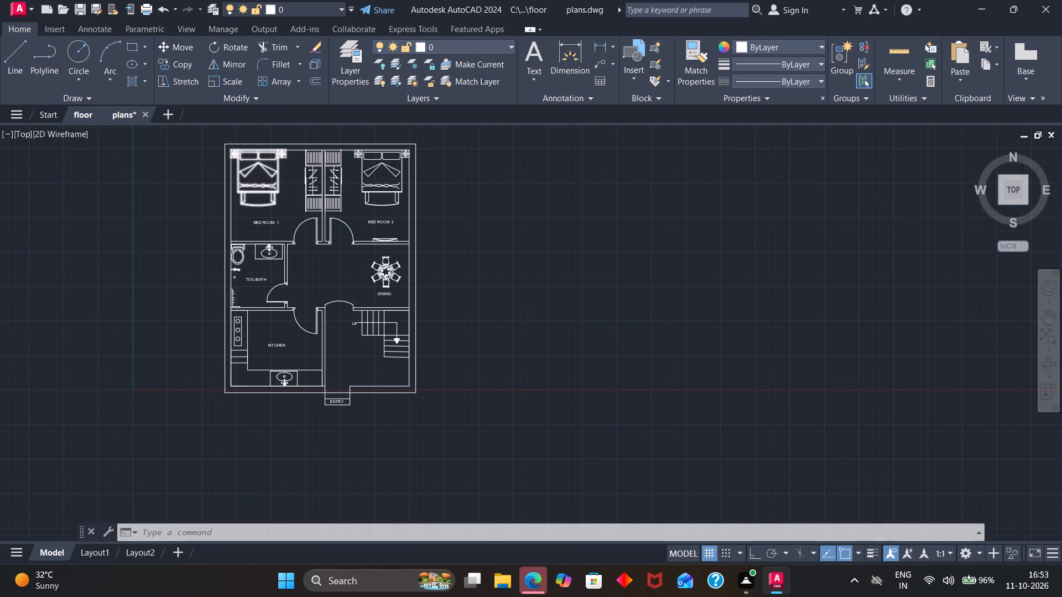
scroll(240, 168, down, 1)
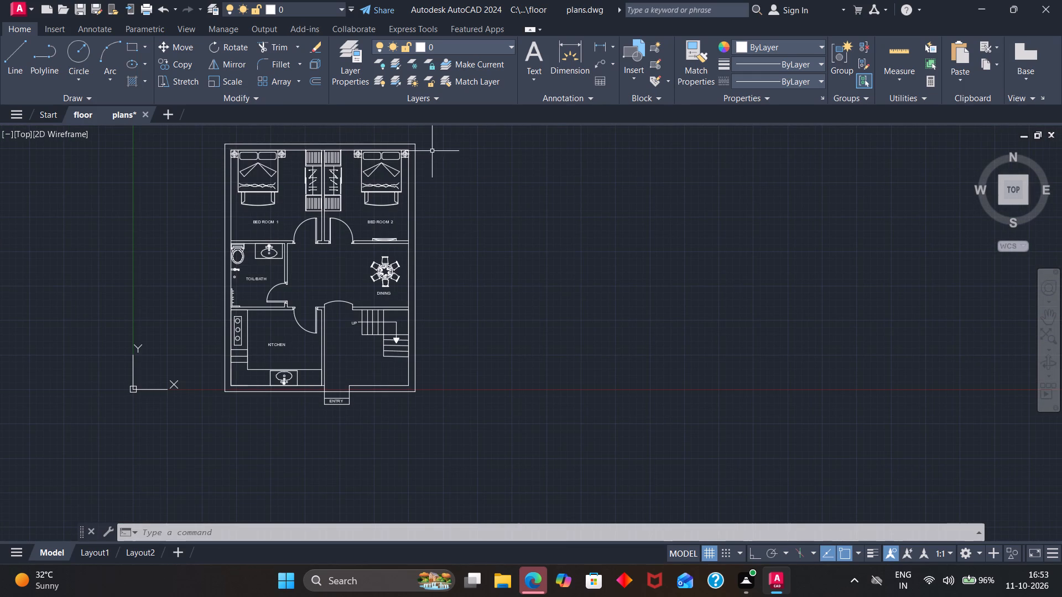
Check the drawing's layers and their colours in the Layer Properties Manager.
click(355, 67)
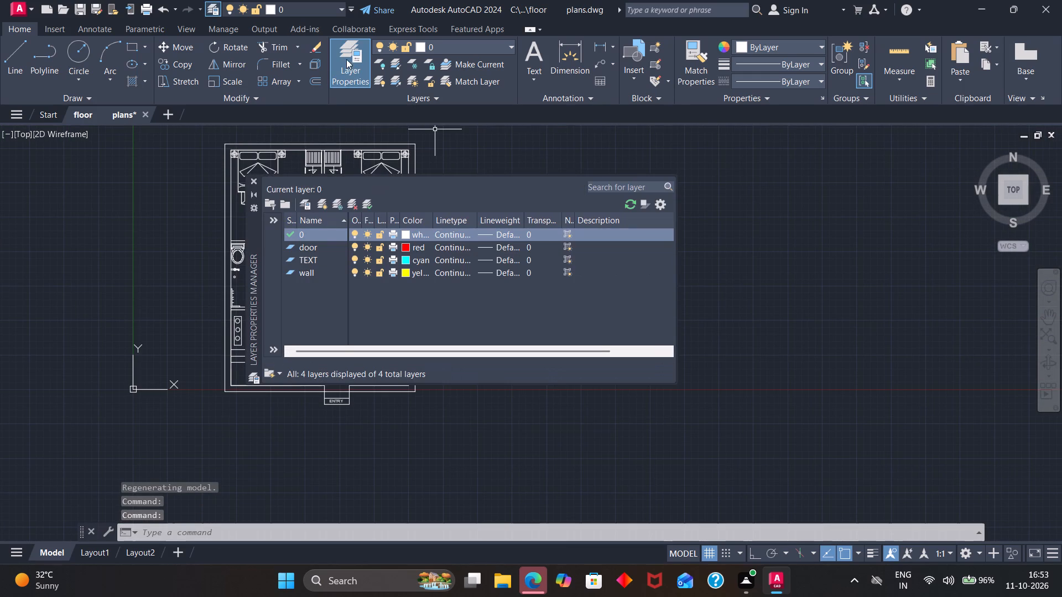
click(254, 177)
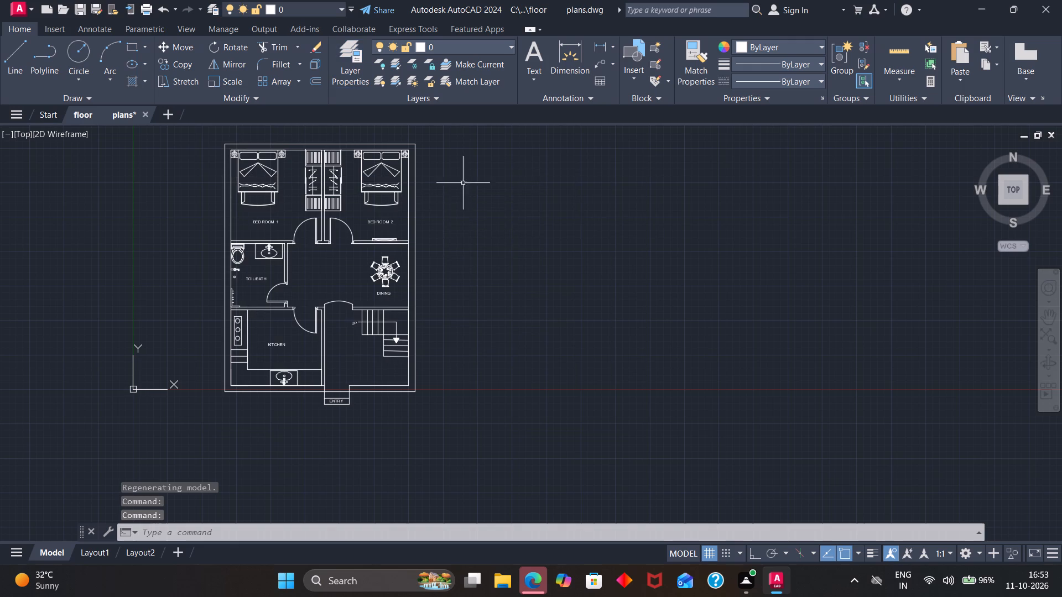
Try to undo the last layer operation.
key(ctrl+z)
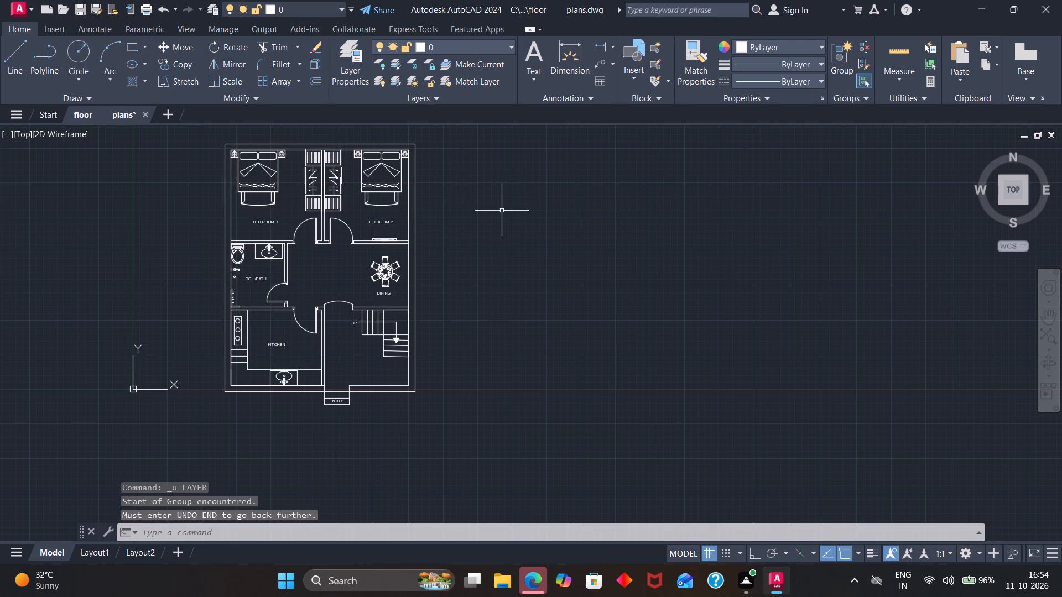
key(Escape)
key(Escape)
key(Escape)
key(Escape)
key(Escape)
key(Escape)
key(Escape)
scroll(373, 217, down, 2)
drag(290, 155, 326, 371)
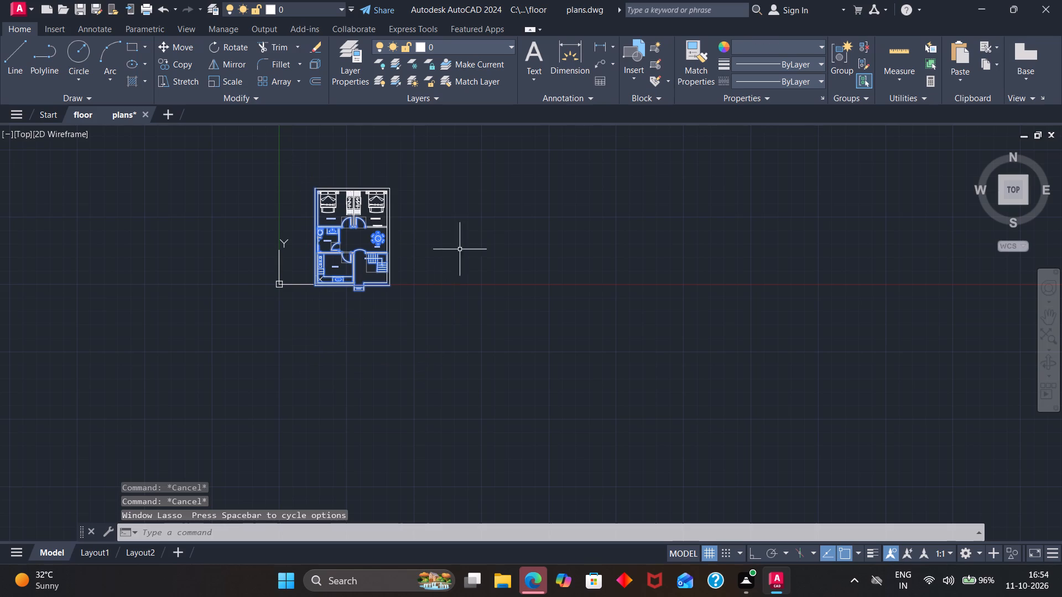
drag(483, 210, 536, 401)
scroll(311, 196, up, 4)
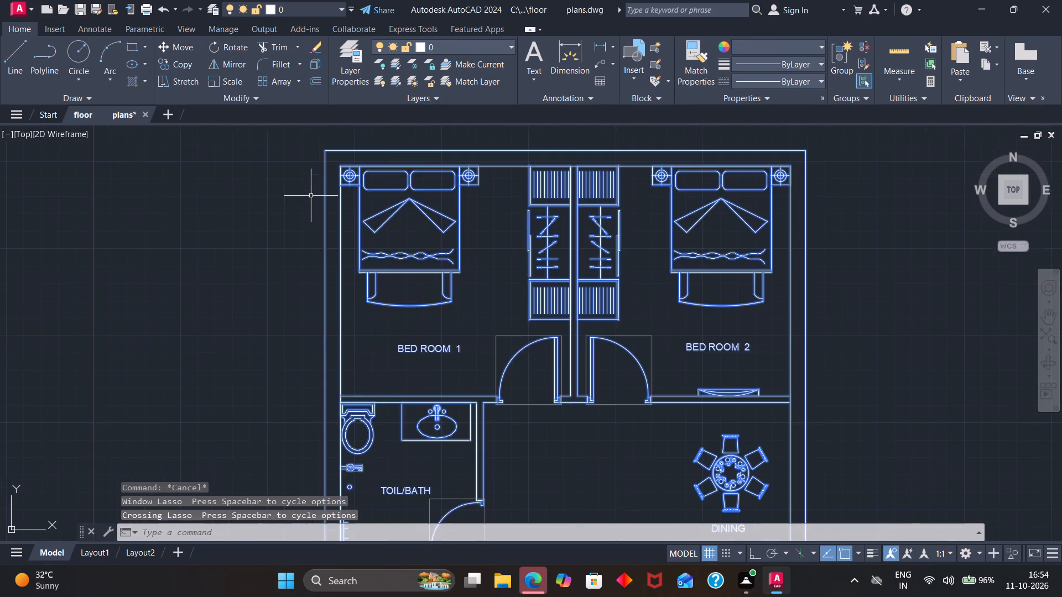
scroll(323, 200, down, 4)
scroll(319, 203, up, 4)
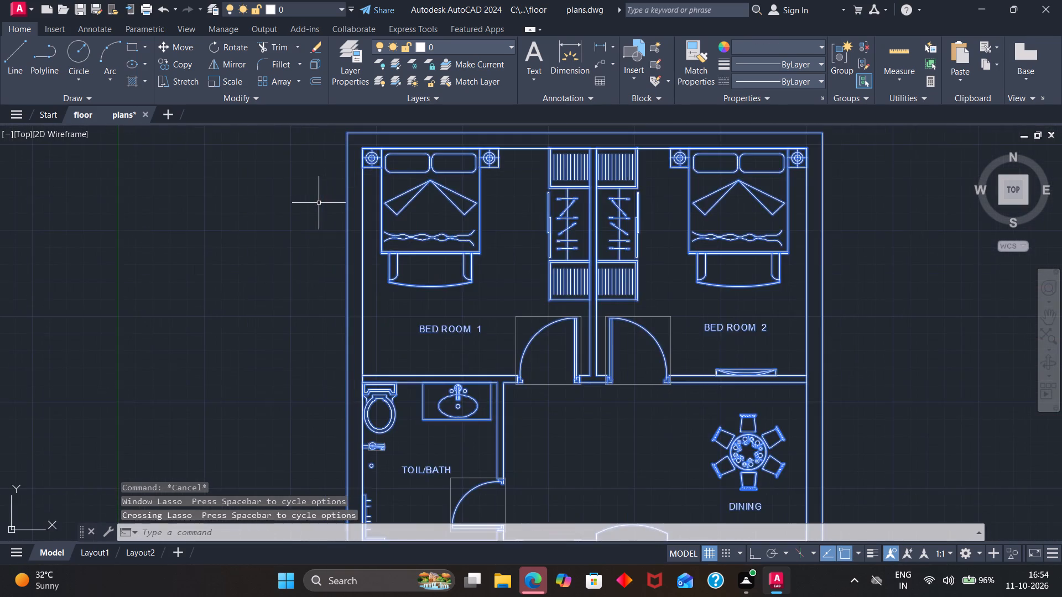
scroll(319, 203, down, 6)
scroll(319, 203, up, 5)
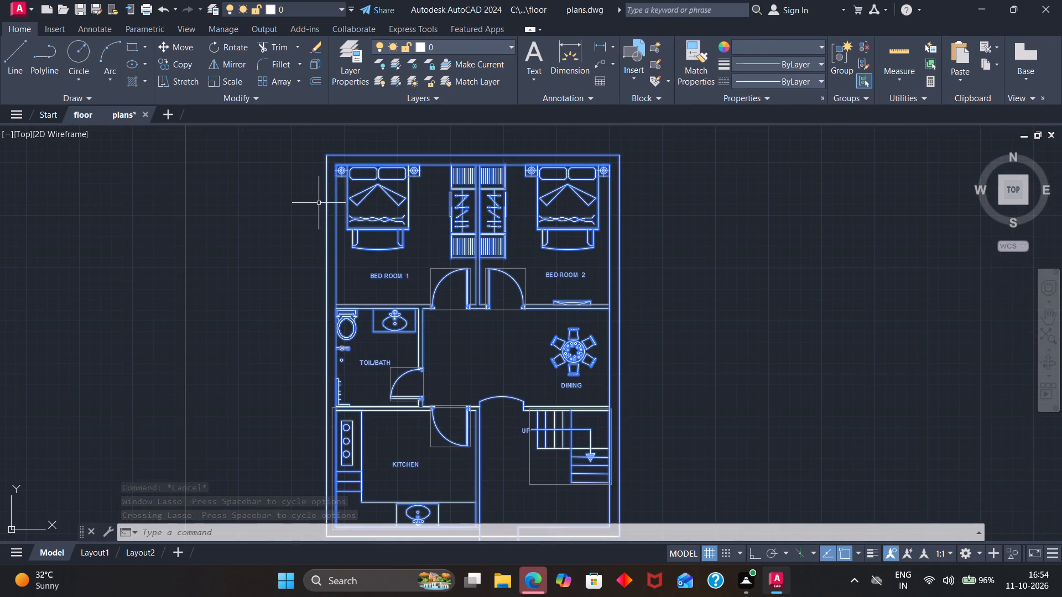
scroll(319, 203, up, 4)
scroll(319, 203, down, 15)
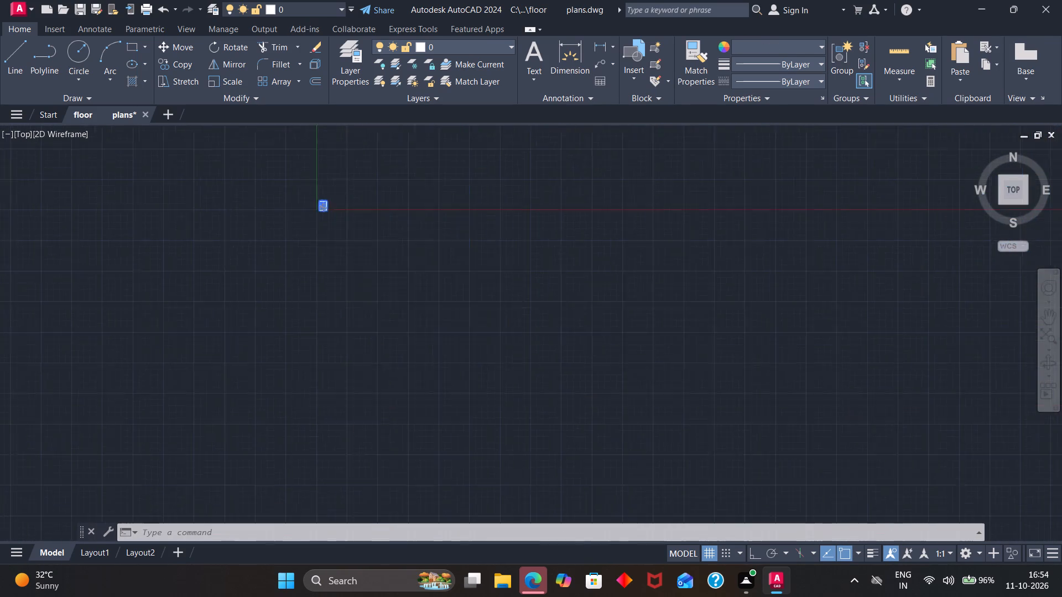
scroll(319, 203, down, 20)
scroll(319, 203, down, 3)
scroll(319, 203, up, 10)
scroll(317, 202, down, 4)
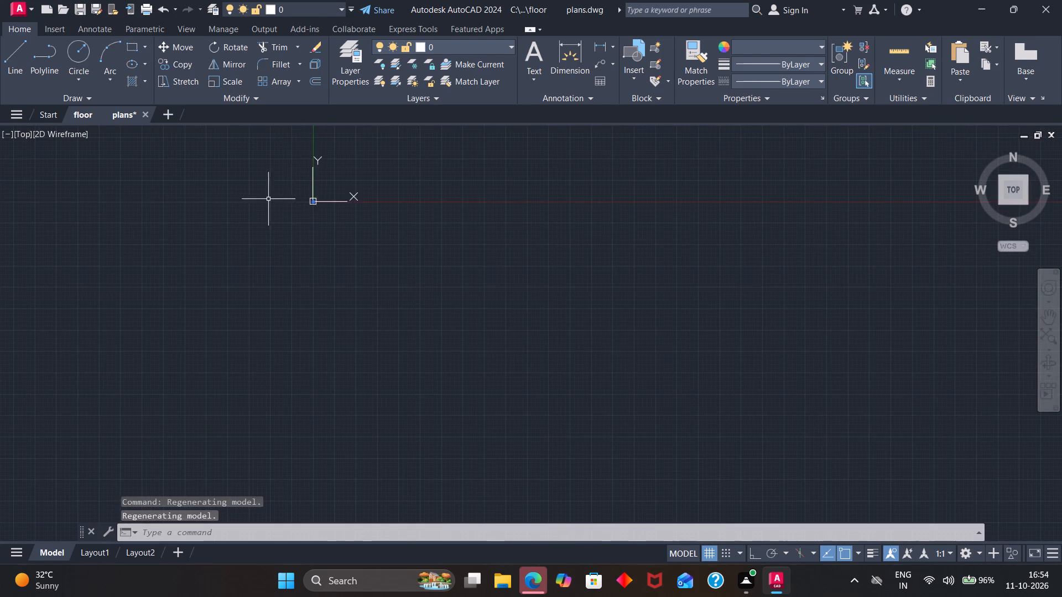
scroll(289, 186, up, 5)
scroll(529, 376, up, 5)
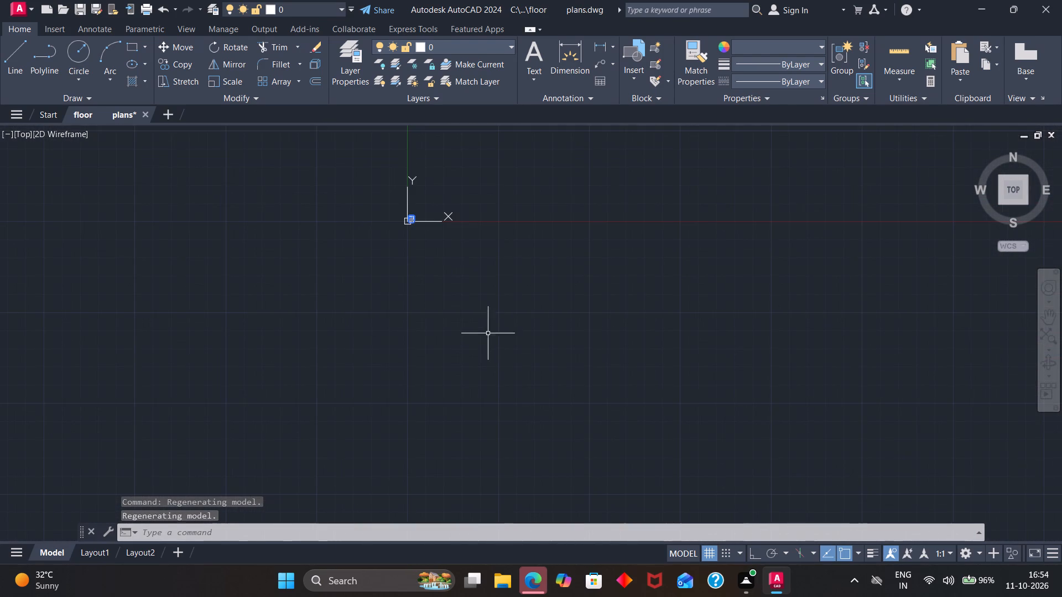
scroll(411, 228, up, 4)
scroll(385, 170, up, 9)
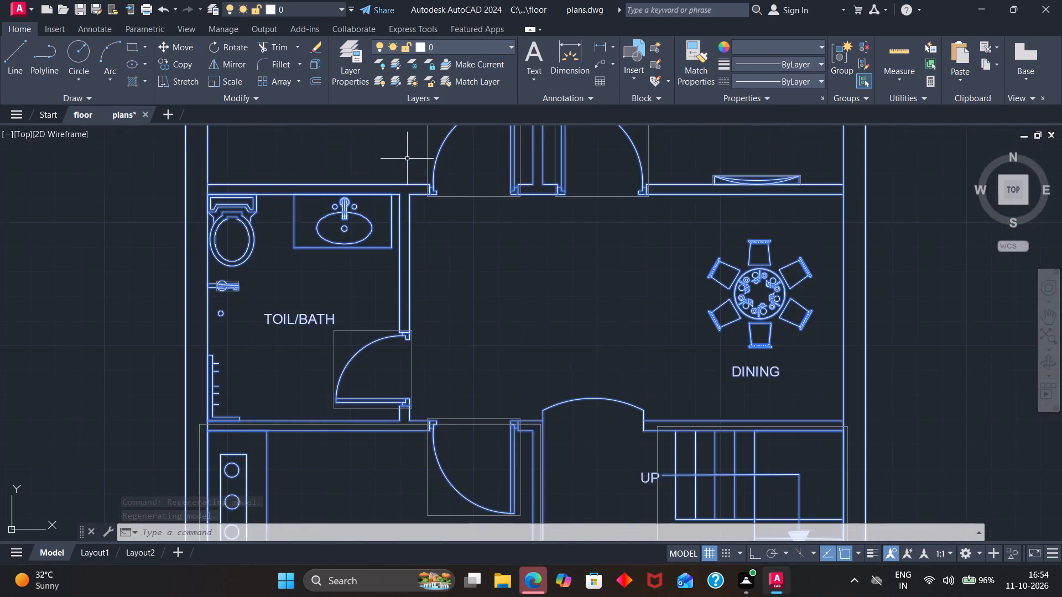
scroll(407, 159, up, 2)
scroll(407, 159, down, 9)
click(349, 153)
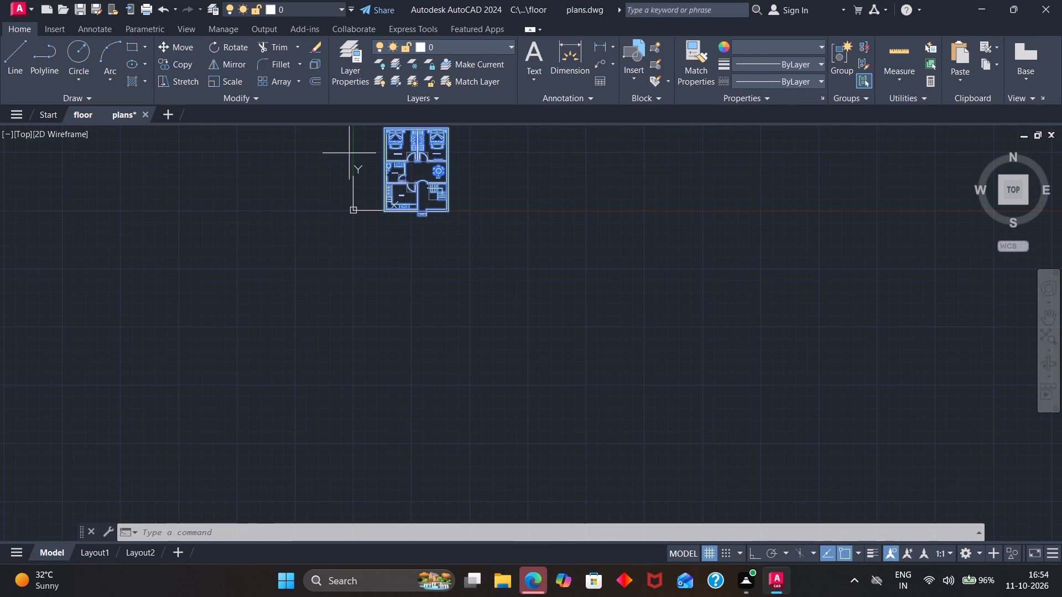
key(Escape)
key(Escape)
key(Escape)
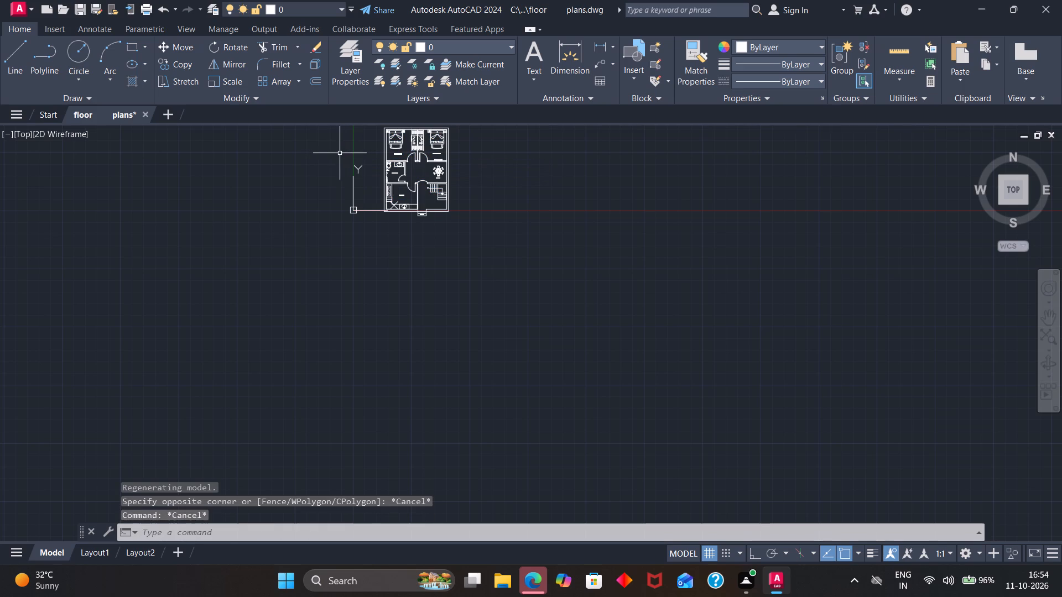
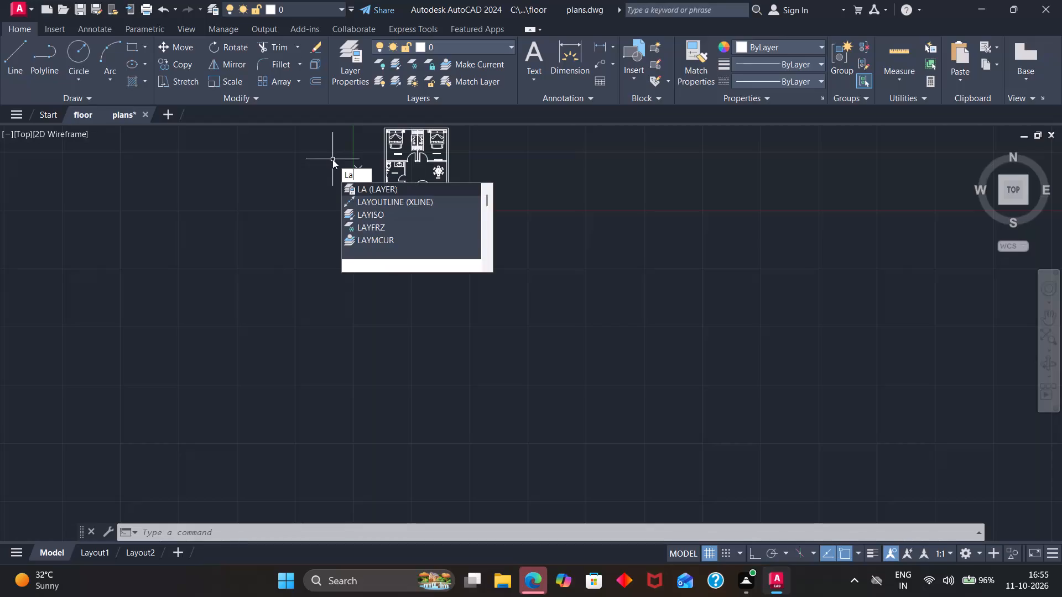
Review the drawing's layers in the Layer Properties Manager.
key(Return)
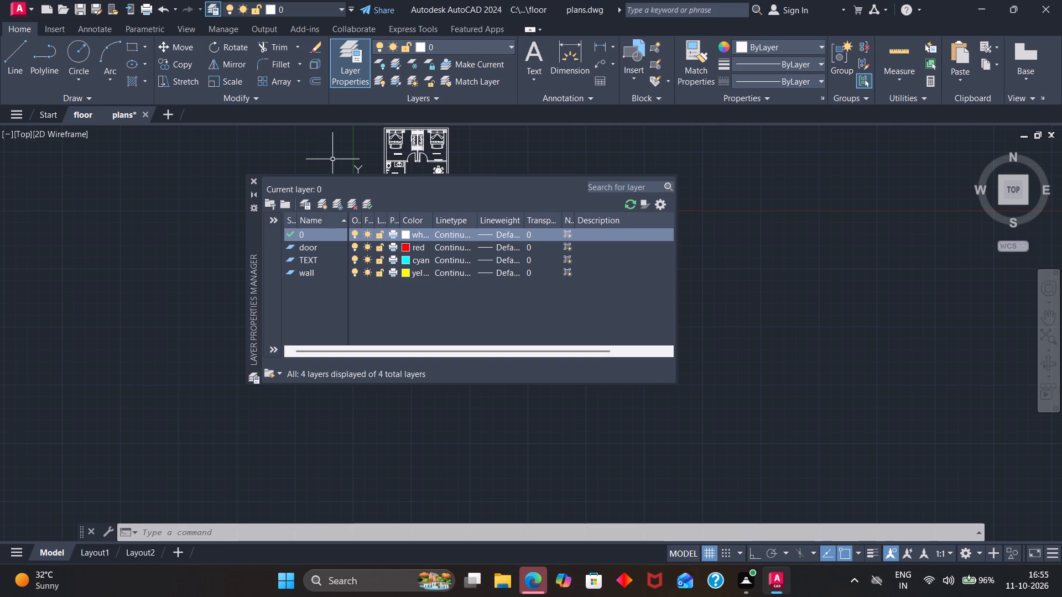
key(Escape)
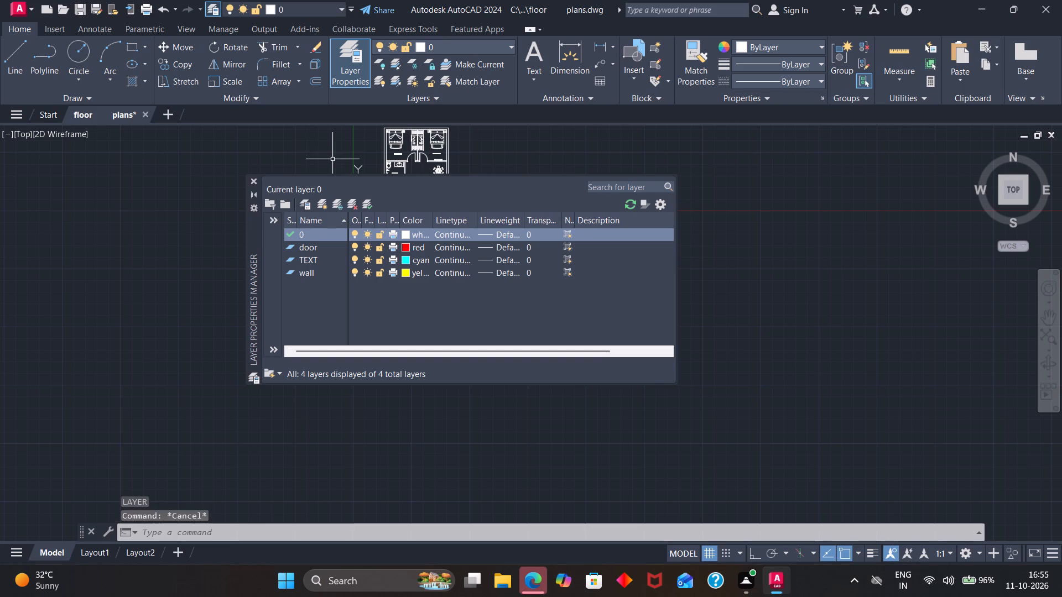
click(252, 178)
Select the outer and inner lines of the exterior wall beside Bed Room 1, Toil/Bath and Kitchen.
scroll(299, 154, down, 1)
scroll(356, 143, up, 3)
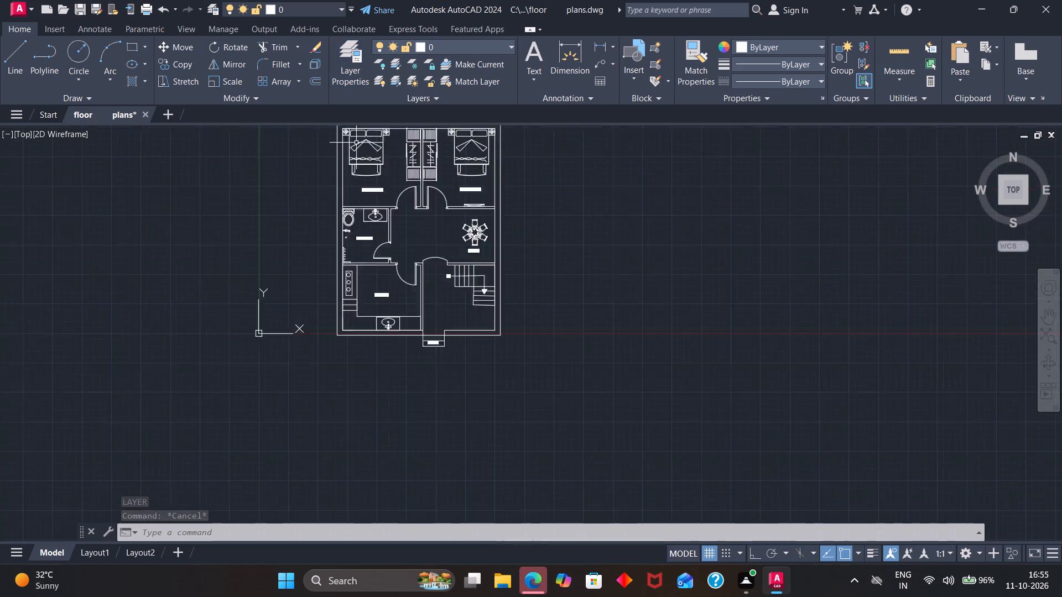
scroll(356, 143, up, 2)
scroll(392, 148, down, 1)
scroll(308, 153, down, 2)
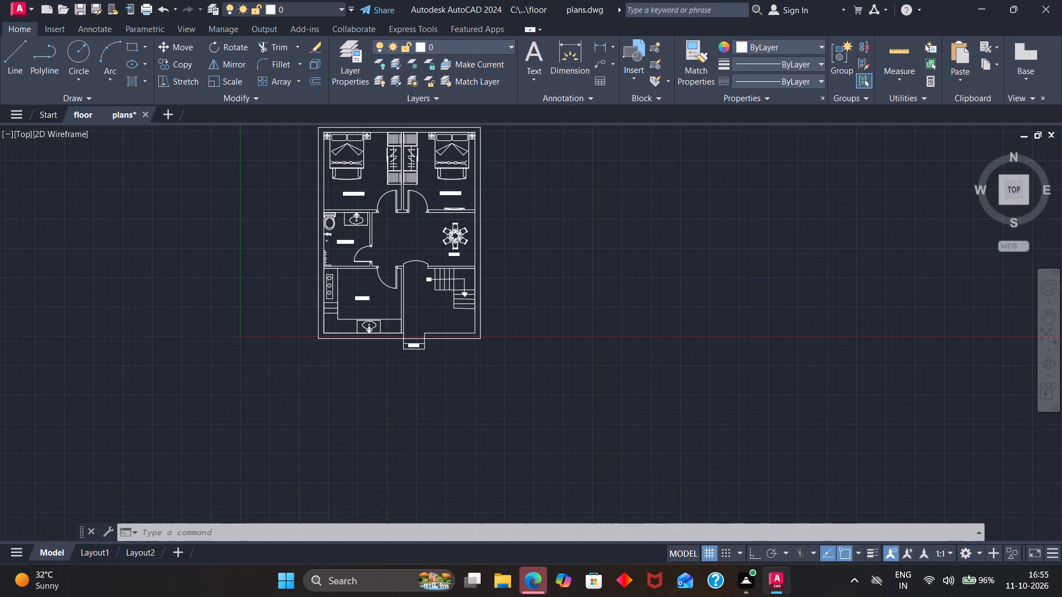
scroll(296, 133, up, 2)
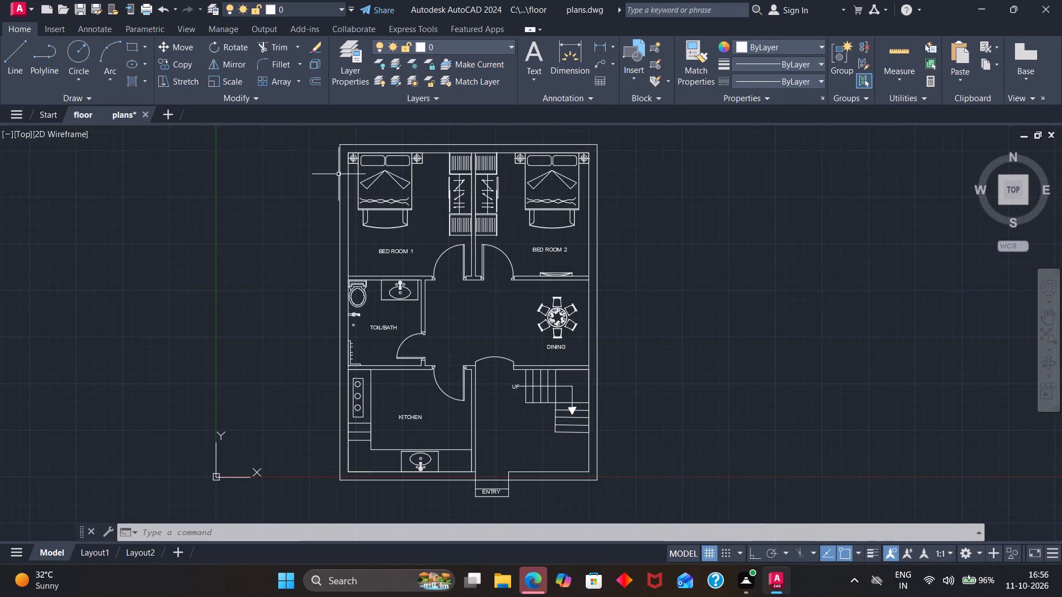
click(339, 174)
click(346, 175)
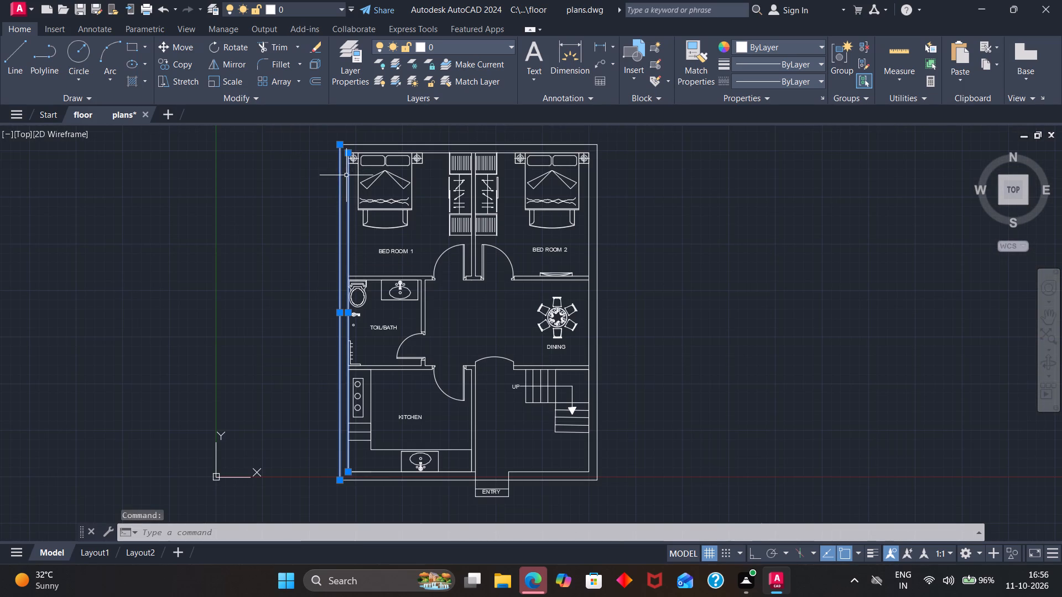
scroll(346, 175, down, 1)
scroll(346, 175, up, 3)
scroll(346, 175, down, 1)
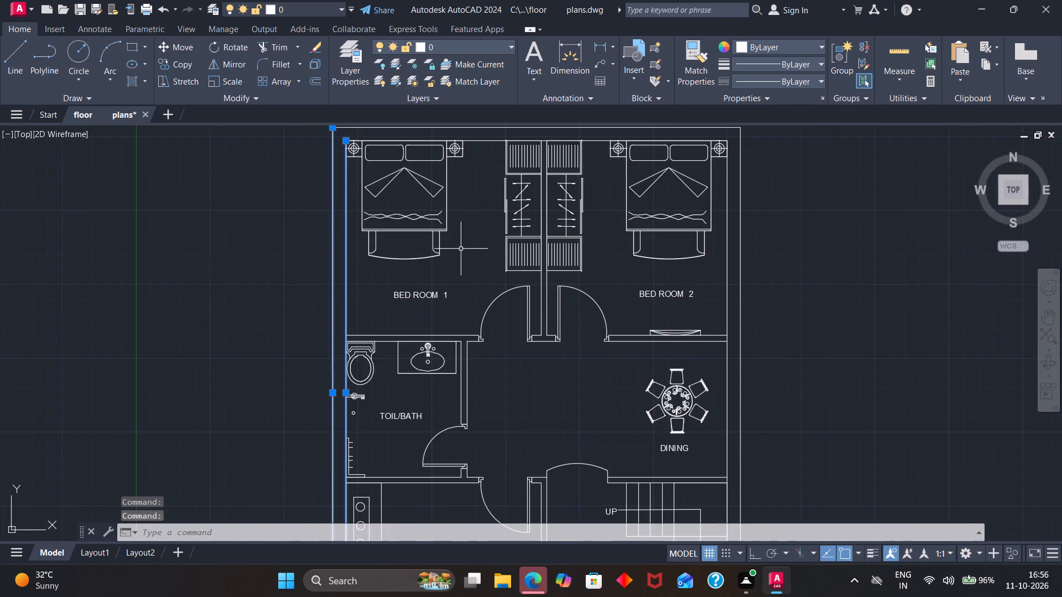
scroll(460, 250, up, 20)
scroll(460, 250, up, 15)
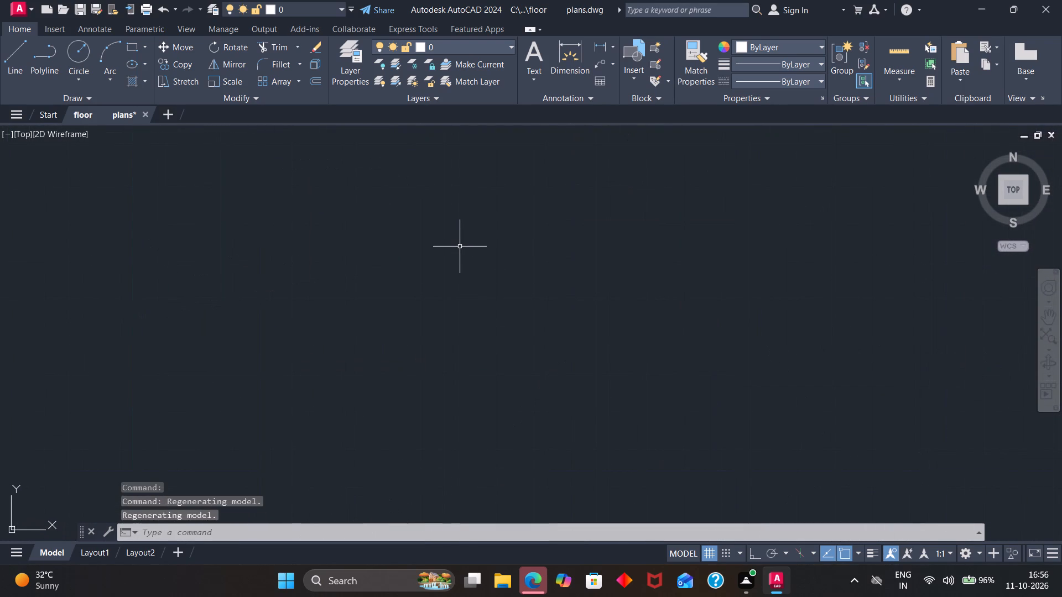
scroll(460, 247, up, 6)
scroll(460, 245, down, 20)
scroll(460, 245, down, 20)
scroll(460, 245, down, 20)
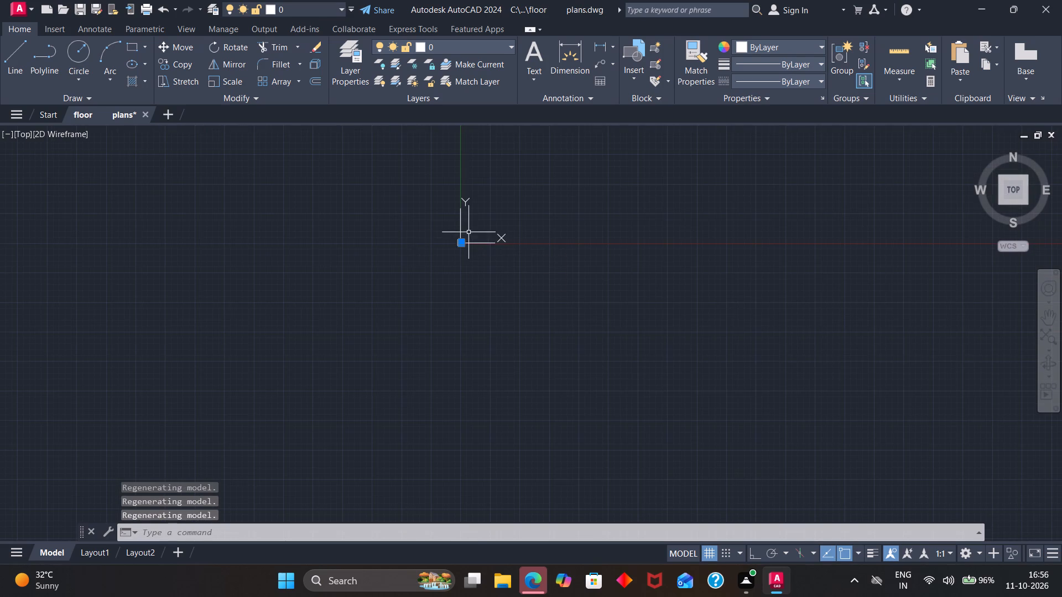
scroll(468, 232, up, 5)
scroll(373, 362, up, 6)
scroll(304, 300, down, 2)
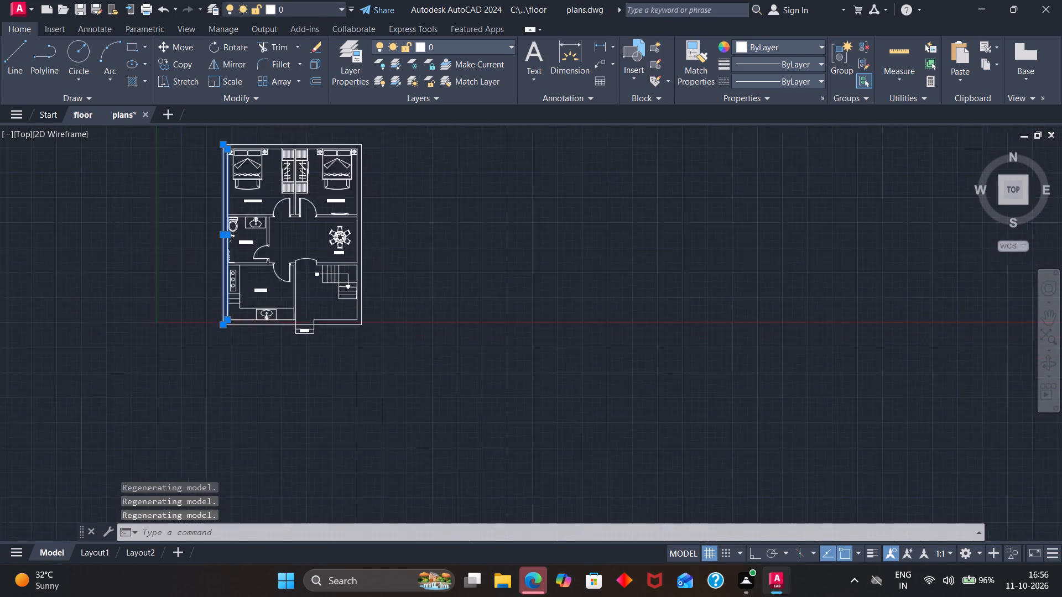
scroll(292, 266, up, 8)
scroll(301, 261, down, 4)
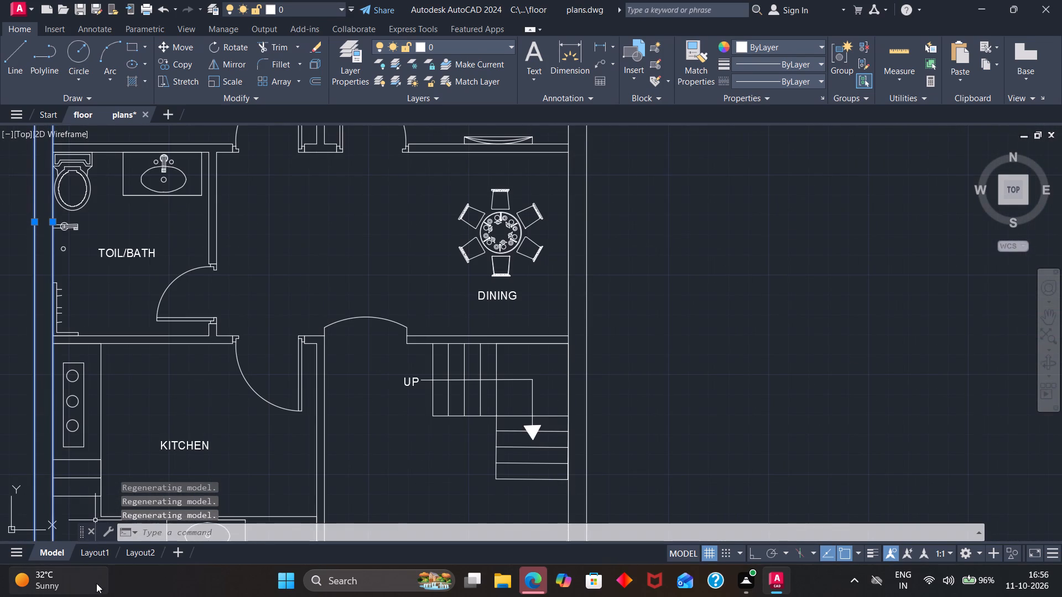
View the plan in Layout1 and Layout2, returning to model space.
click(95, 546)
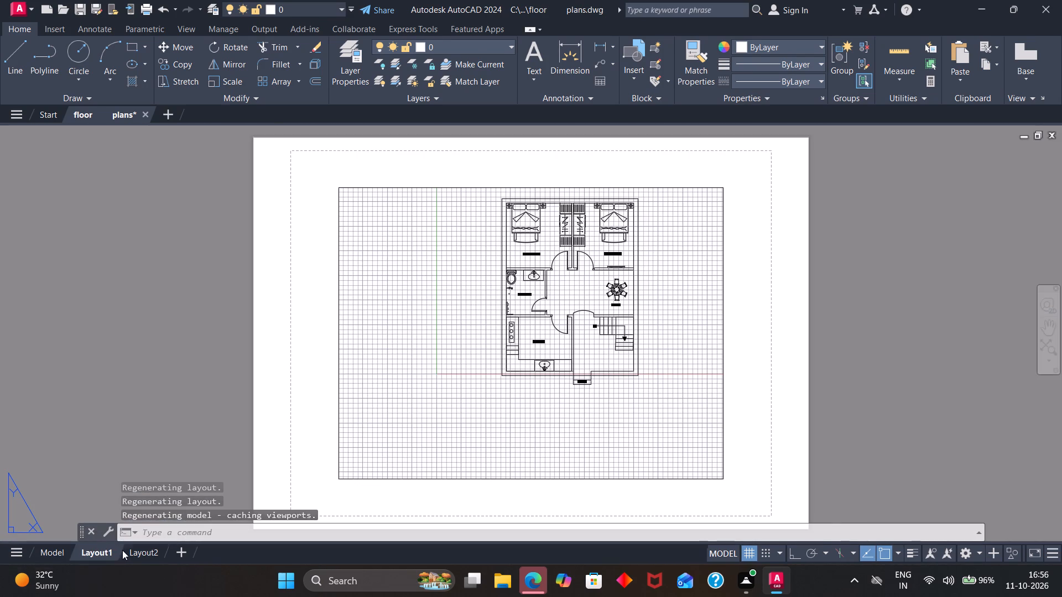
click(140, 559)
click(49, 556)
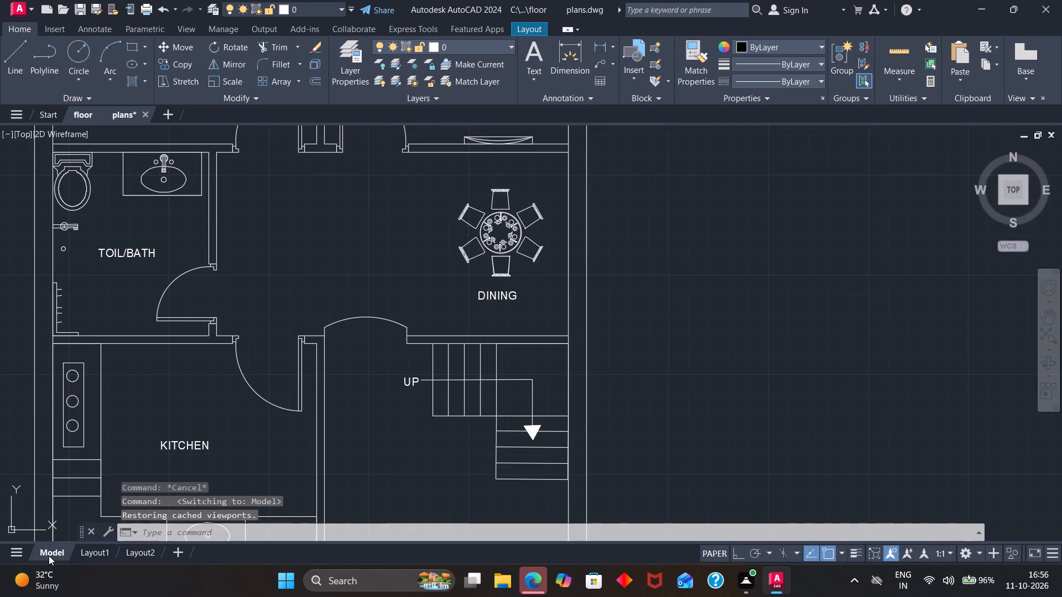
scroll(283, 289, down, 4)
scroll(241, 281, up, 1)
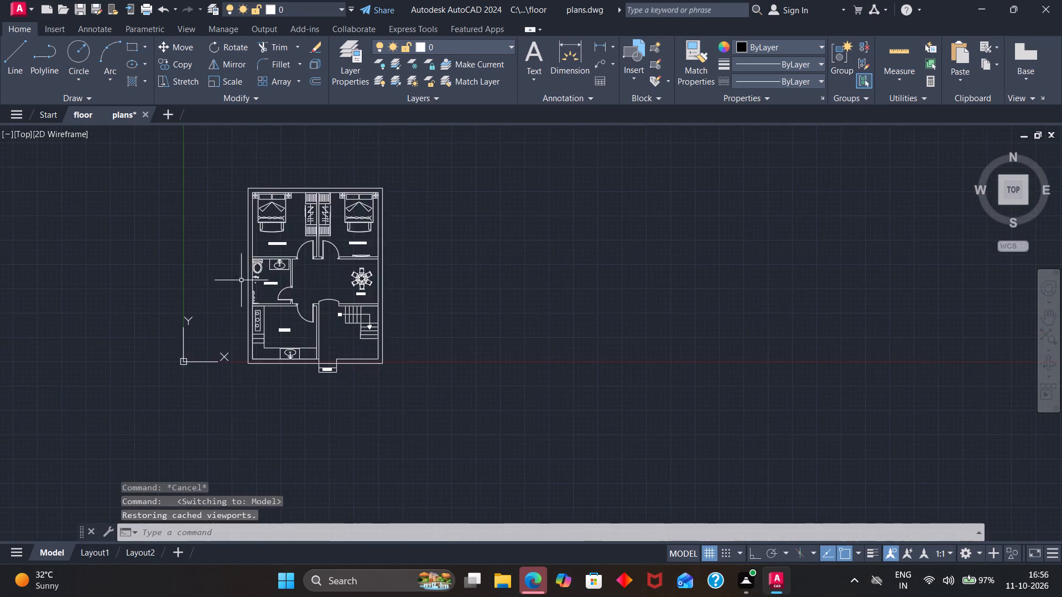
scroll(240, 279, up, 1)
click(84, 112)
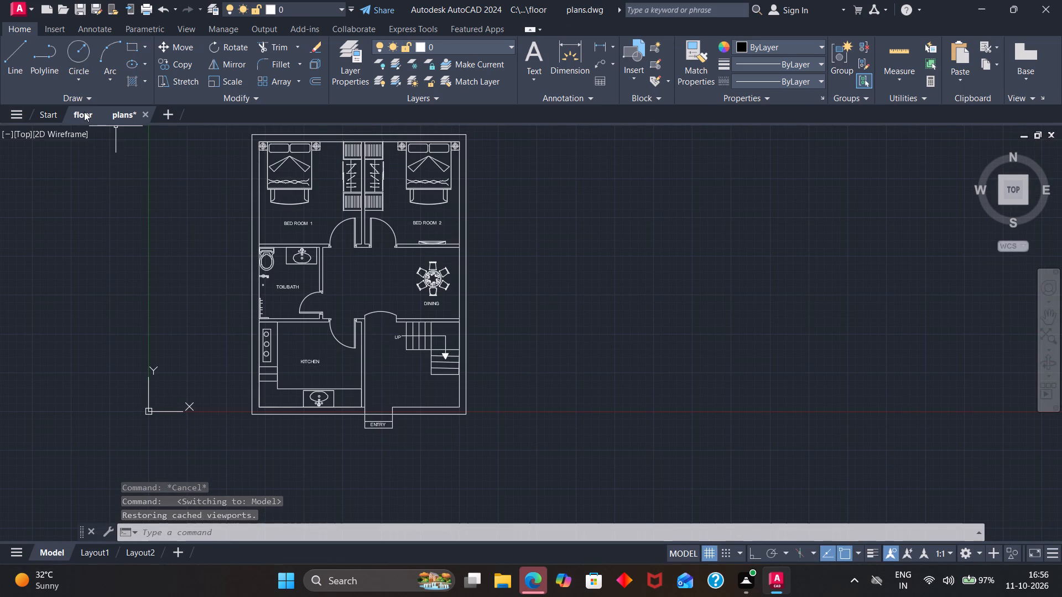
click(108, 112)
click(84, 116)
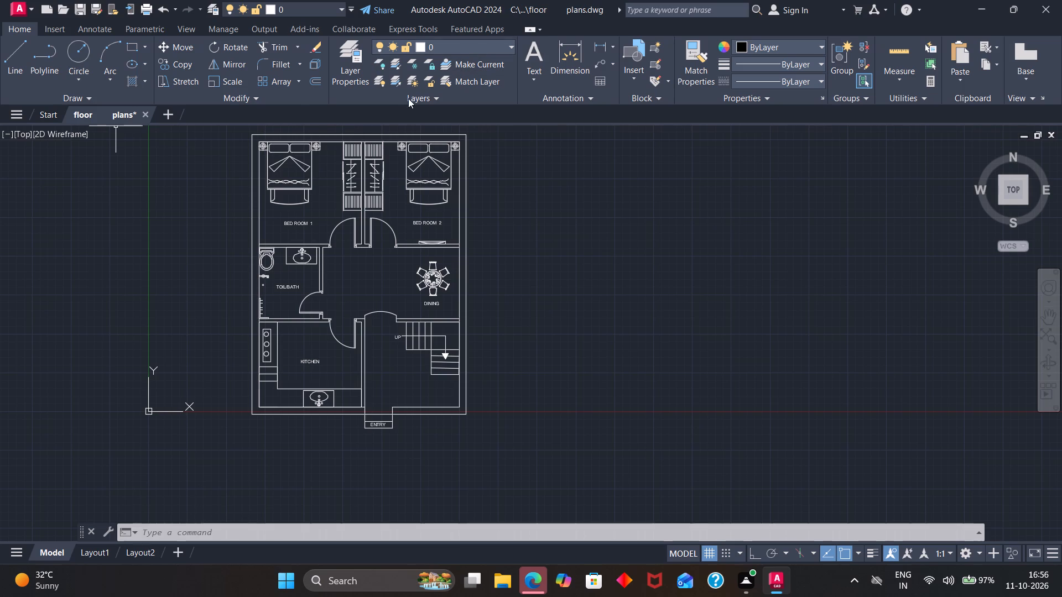
Check the layer list again in the Layer Properties Manager and view the layer filter properties.
click(347, 56)
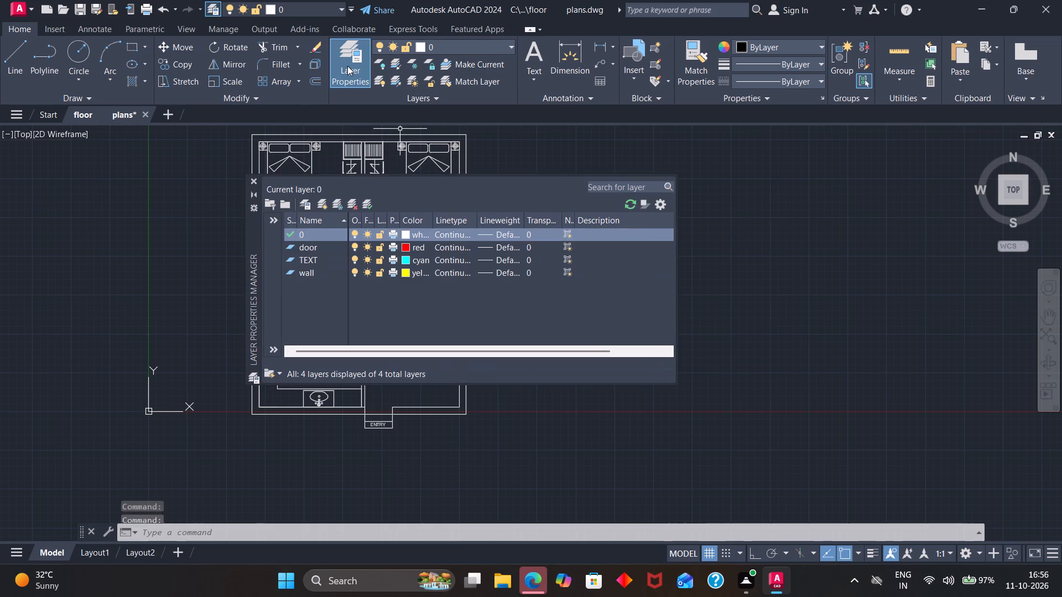
click(272, 201)
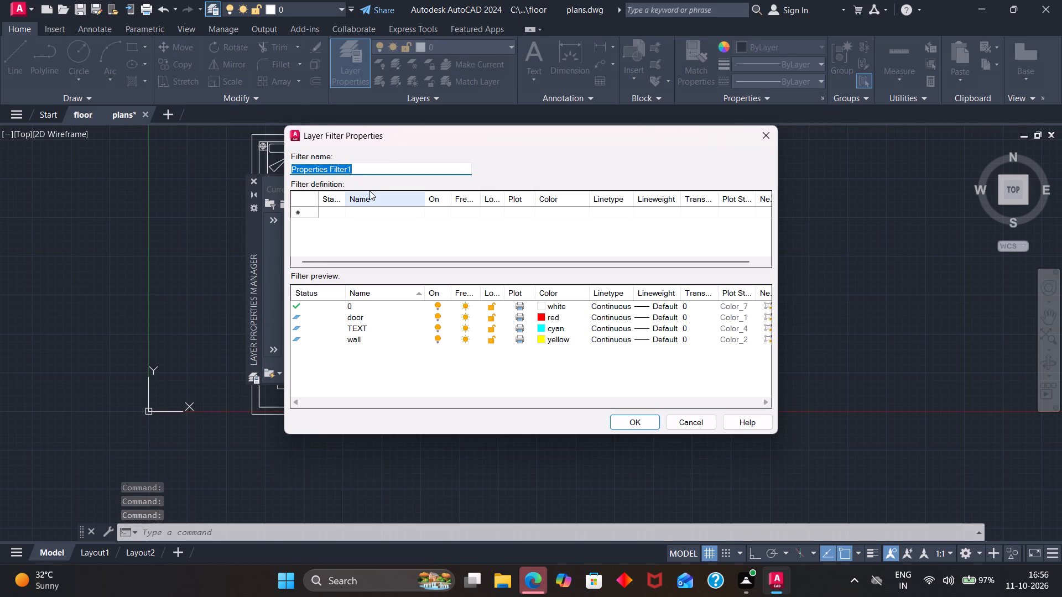
click(772, 131)
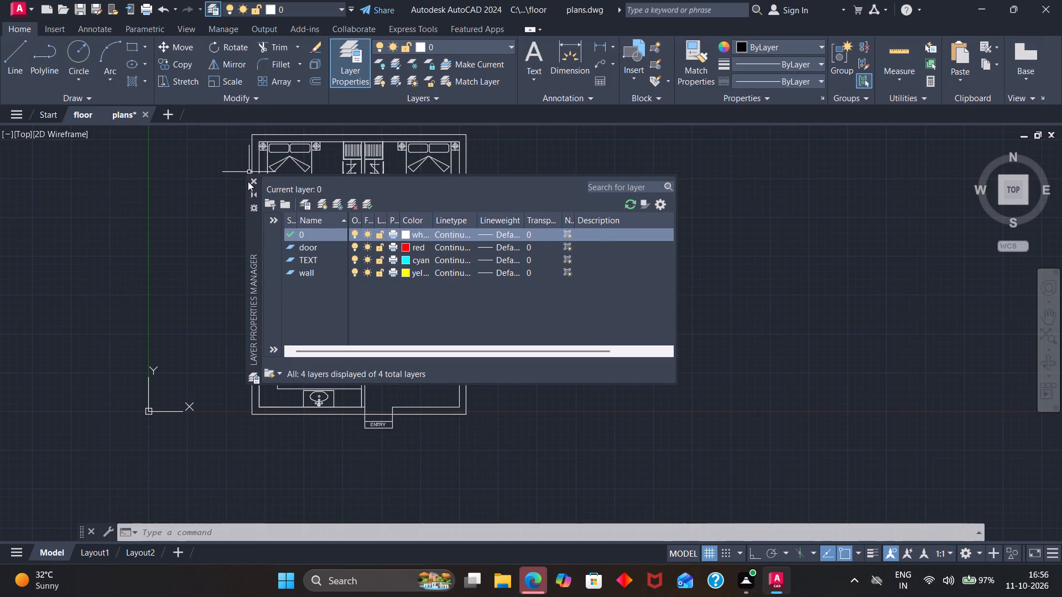
click(252, 179)
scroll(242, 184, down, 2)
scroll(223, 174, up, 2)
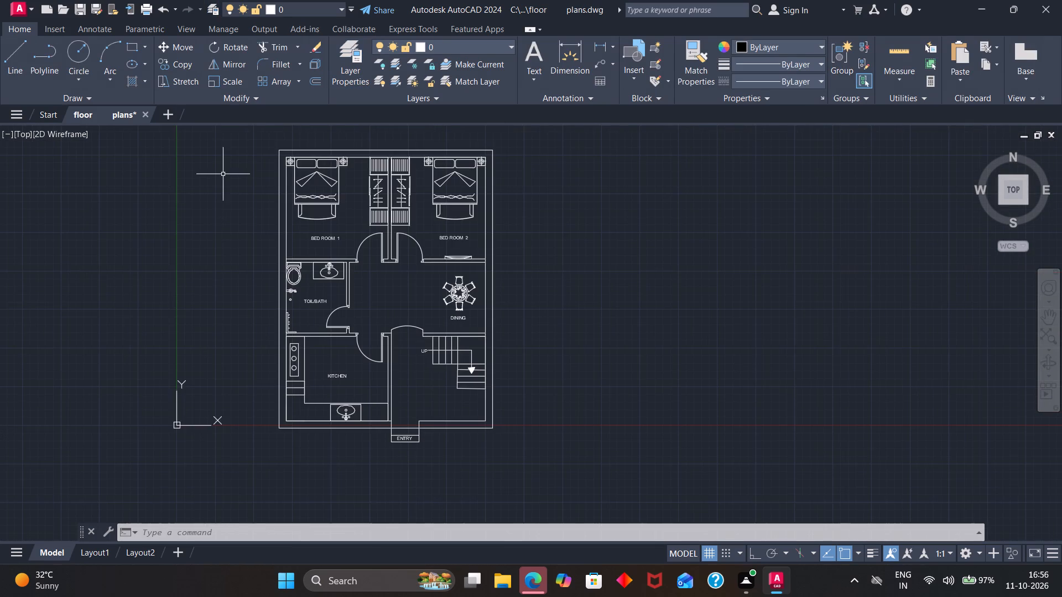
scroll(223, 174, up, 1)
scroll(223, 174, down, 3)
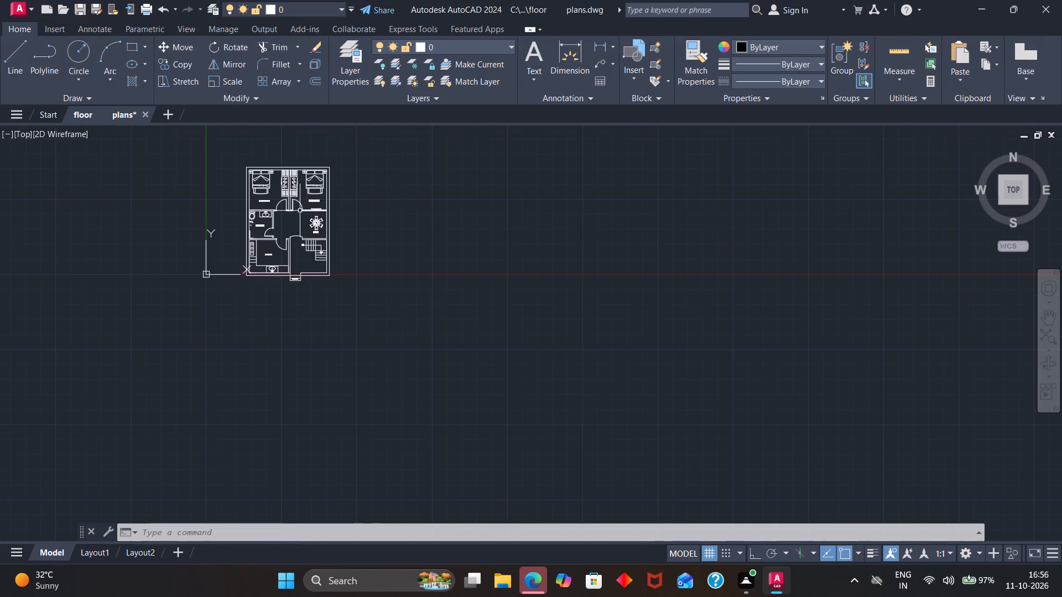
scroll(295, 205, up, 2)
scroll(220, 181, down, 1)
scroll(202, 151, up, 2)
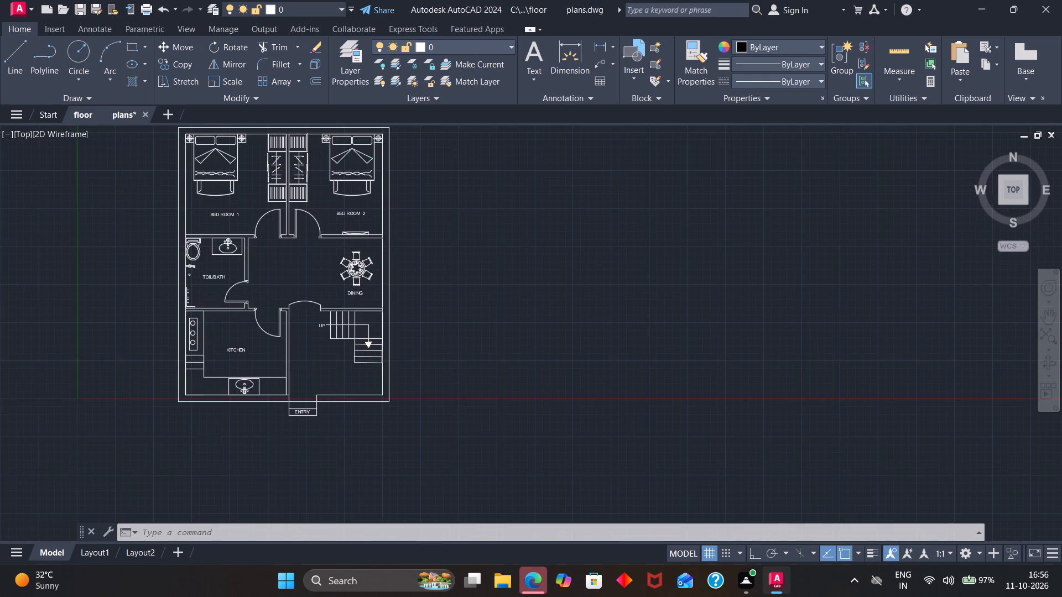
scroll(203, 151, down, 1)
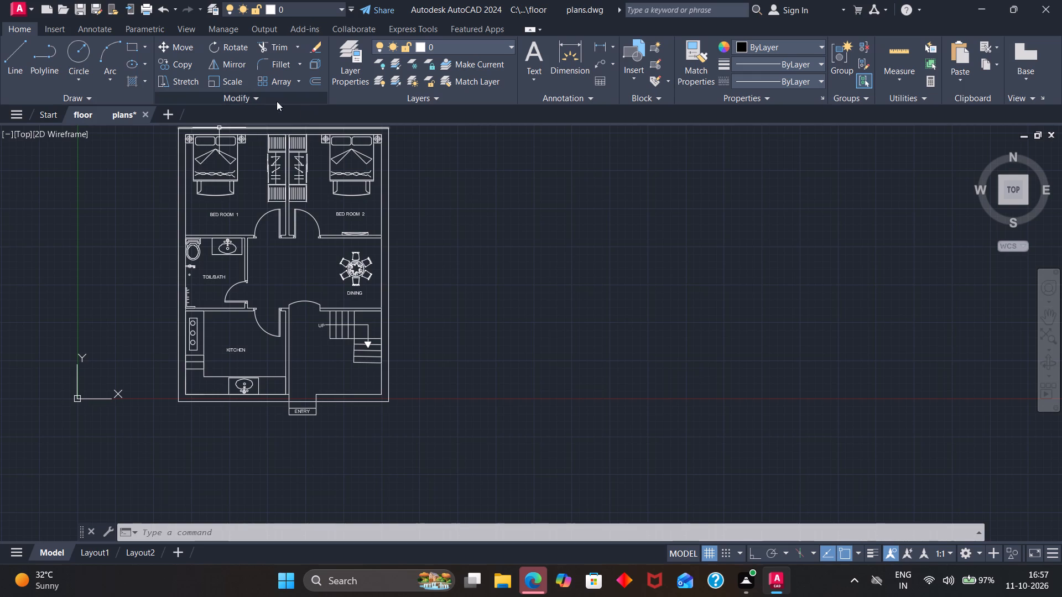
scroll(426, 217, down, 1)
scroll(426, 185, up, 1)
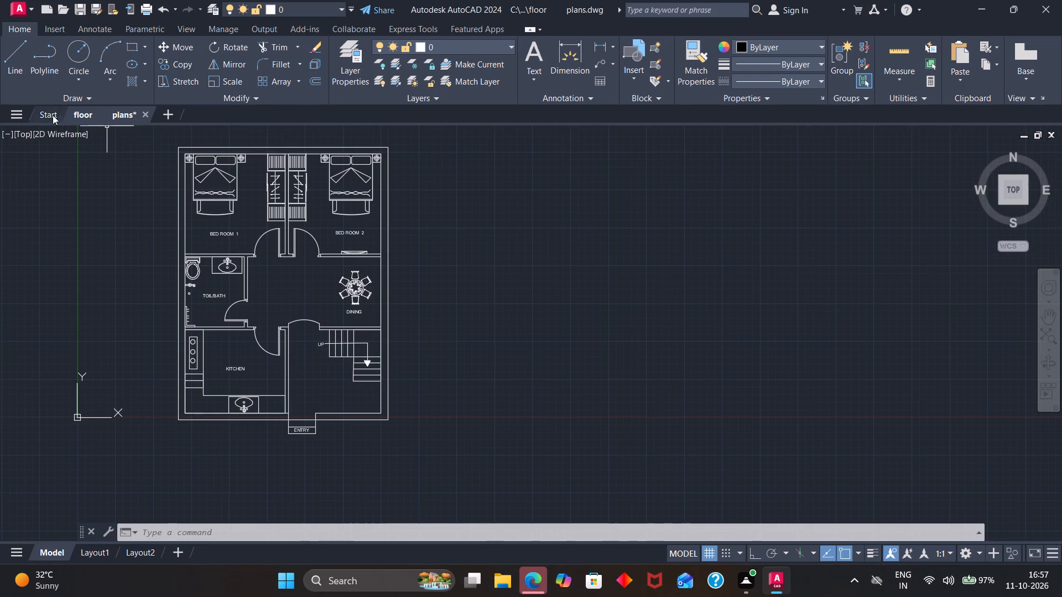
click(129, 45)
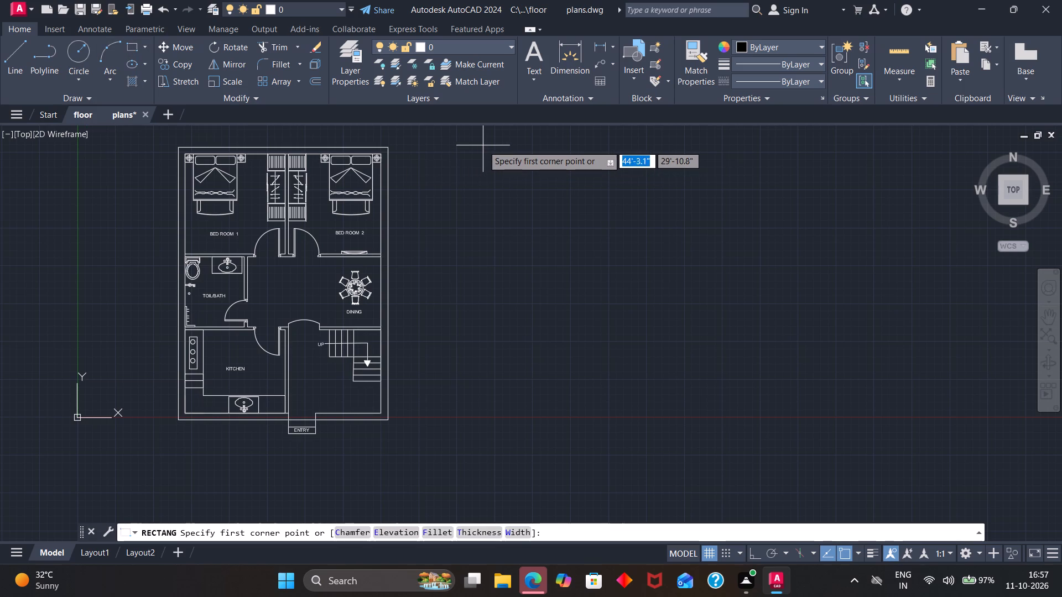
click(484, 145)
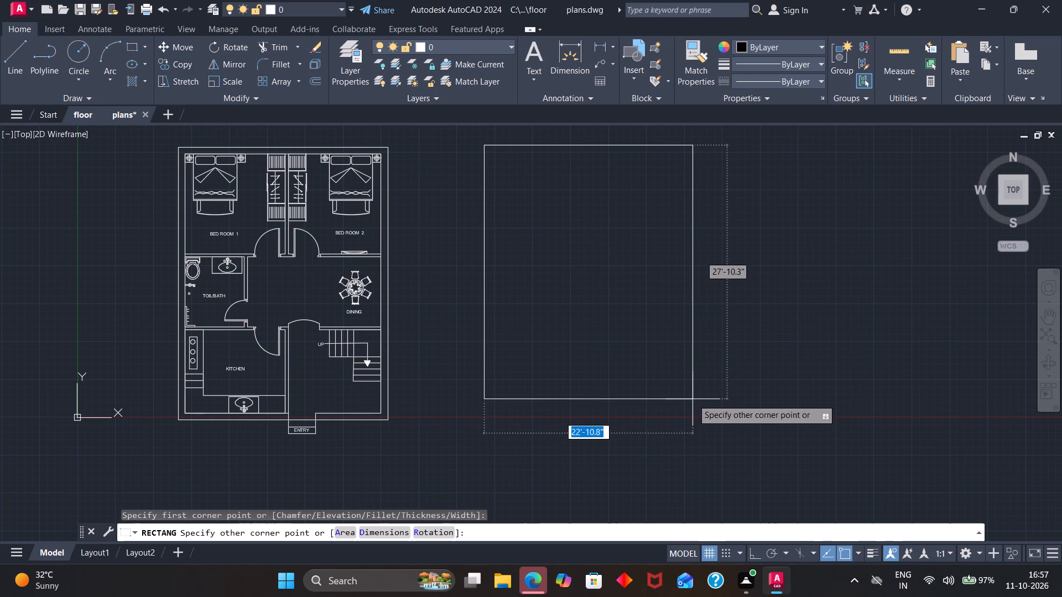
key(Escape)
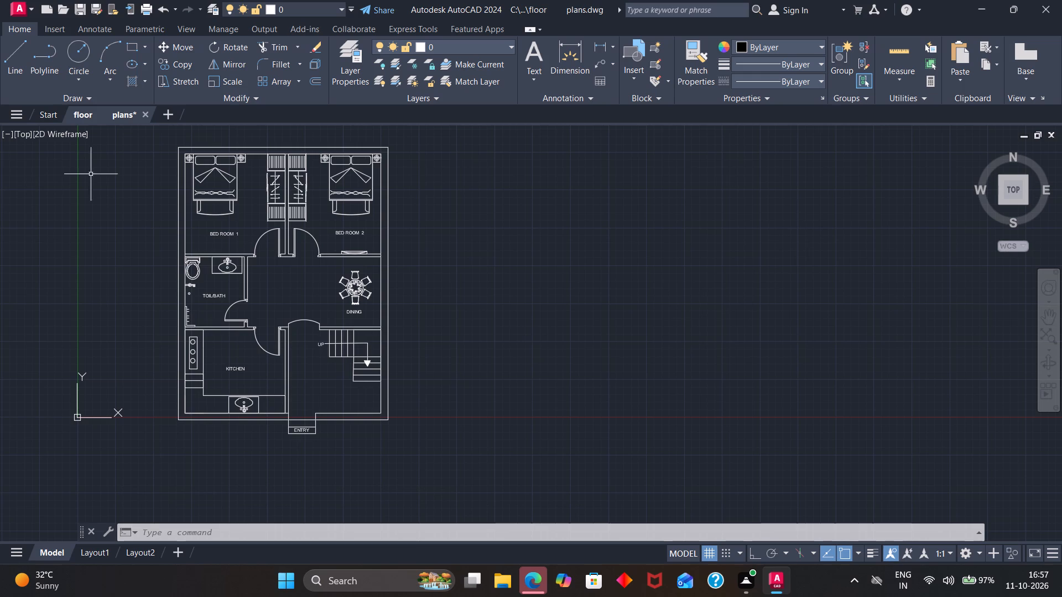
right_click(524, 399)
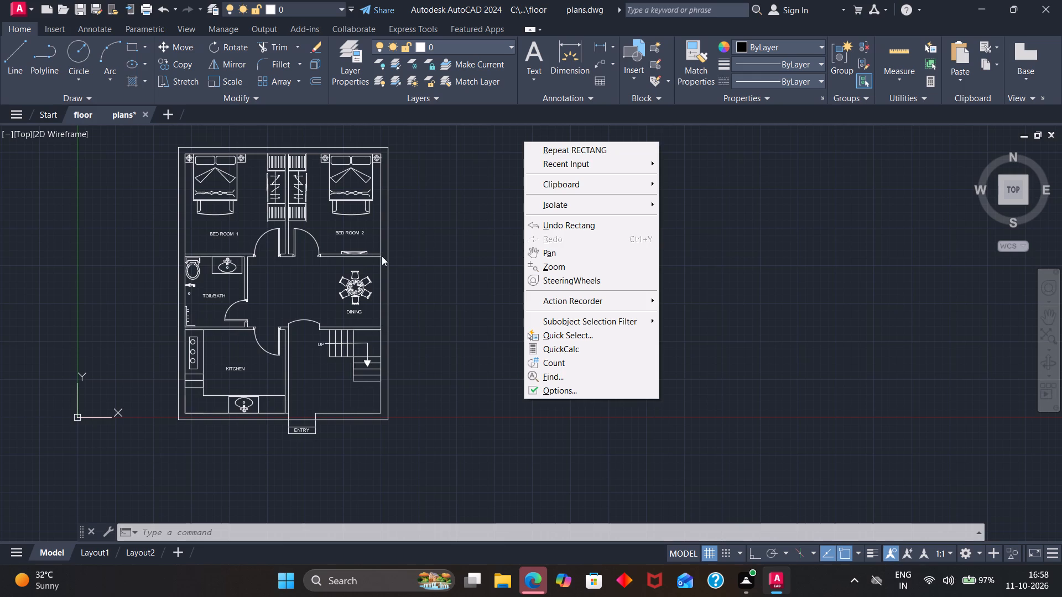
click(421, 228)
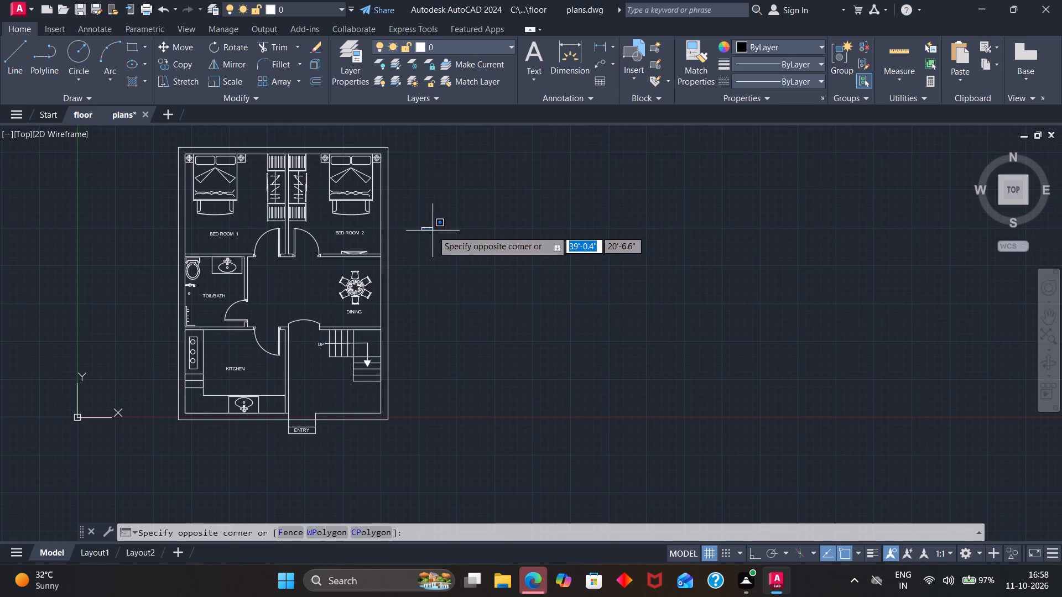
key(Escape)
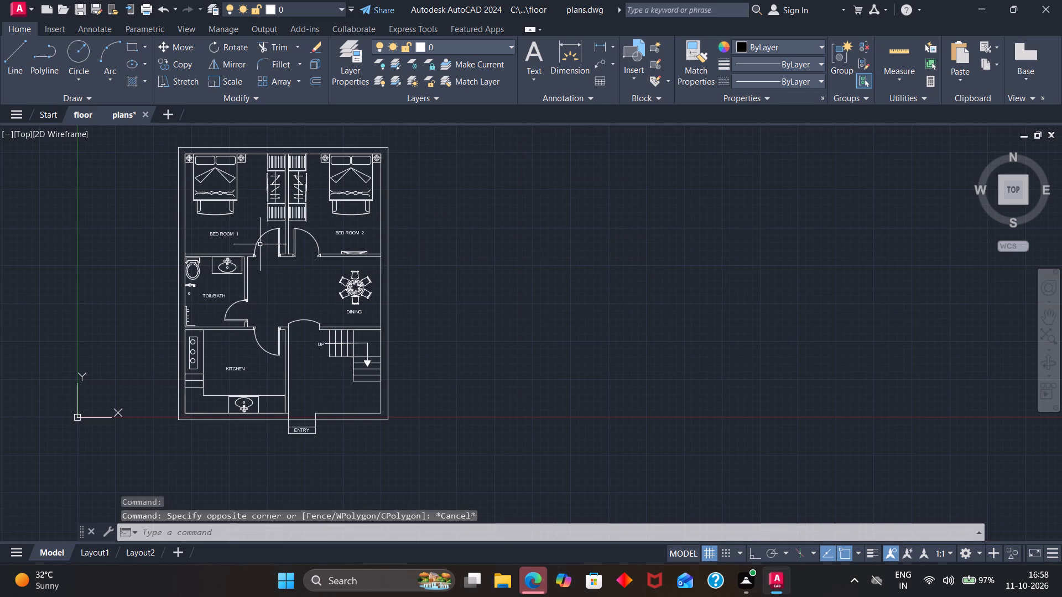
Assign the Bed Room 1, Bed Room 2, Toil/Bath and Kitchen doors to the door layer, leaving its red colour as is.
click(260, 240)
click(305, 232)
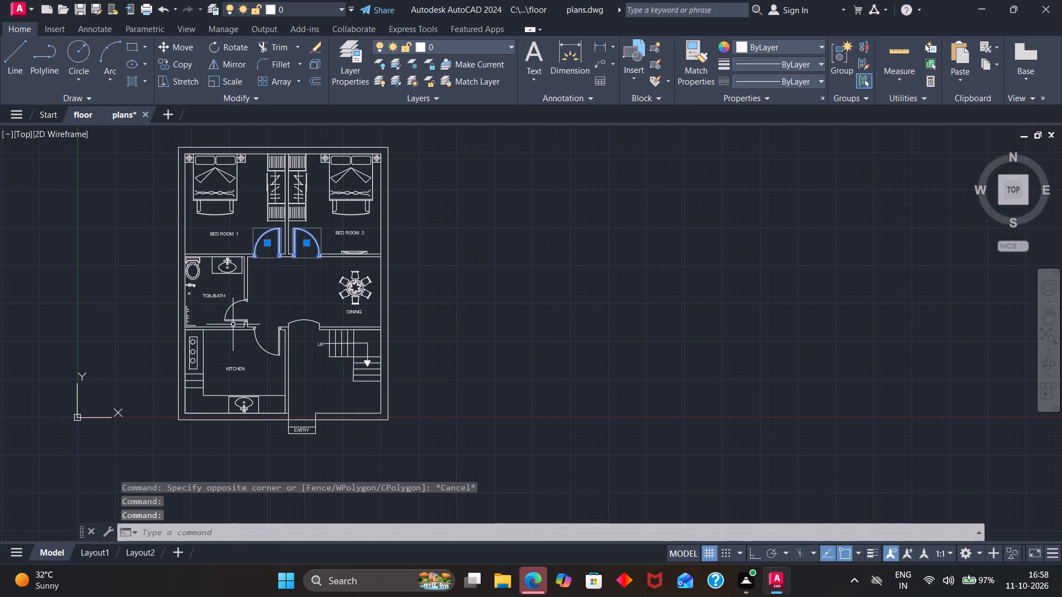
click(228, 312)
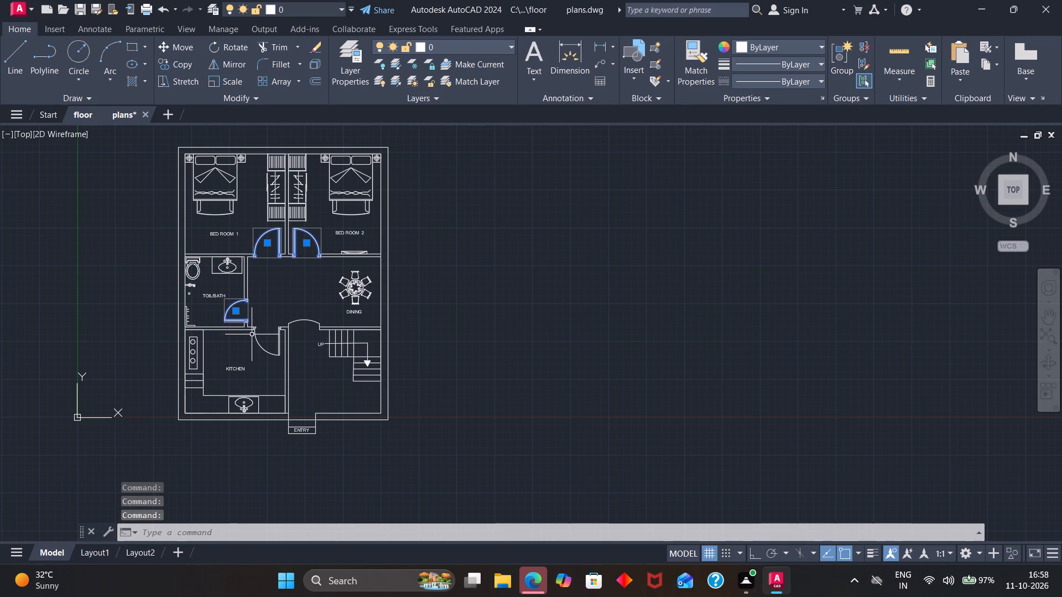
click(256, 337)
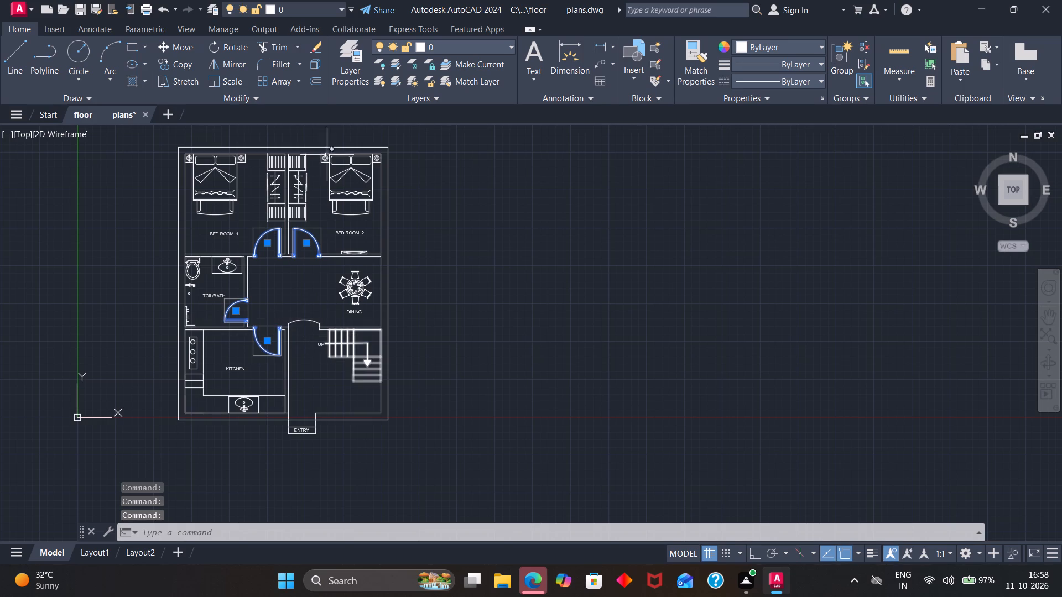
click(510, 48)
click(422, 78)
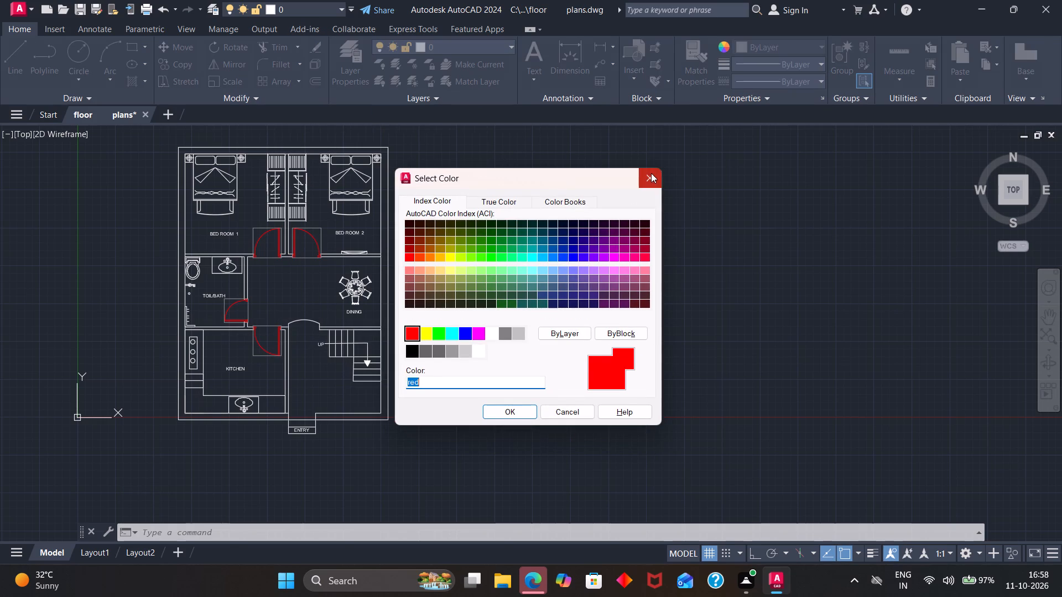
click(651, 174)
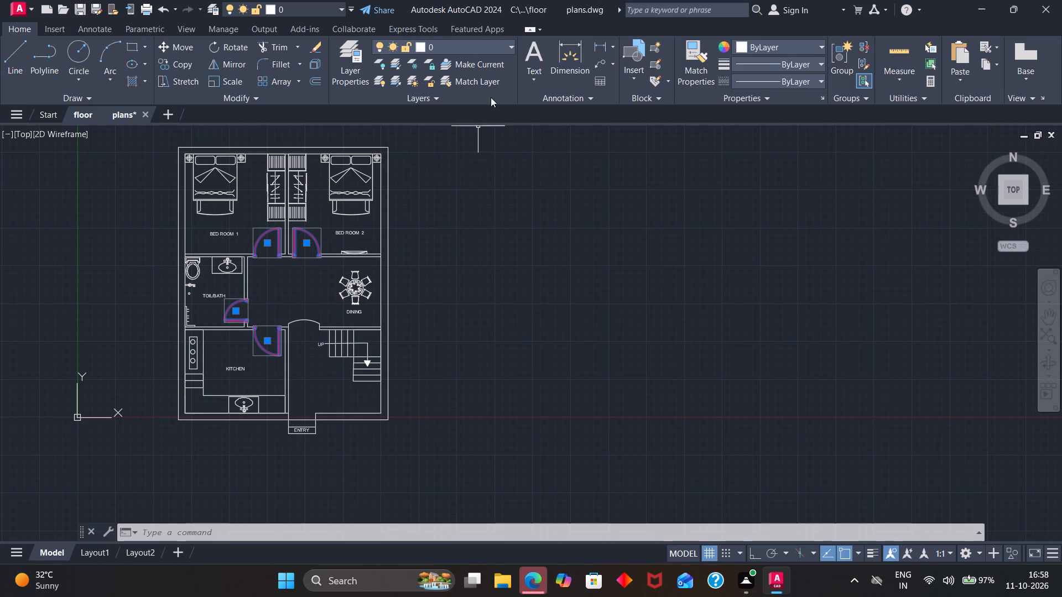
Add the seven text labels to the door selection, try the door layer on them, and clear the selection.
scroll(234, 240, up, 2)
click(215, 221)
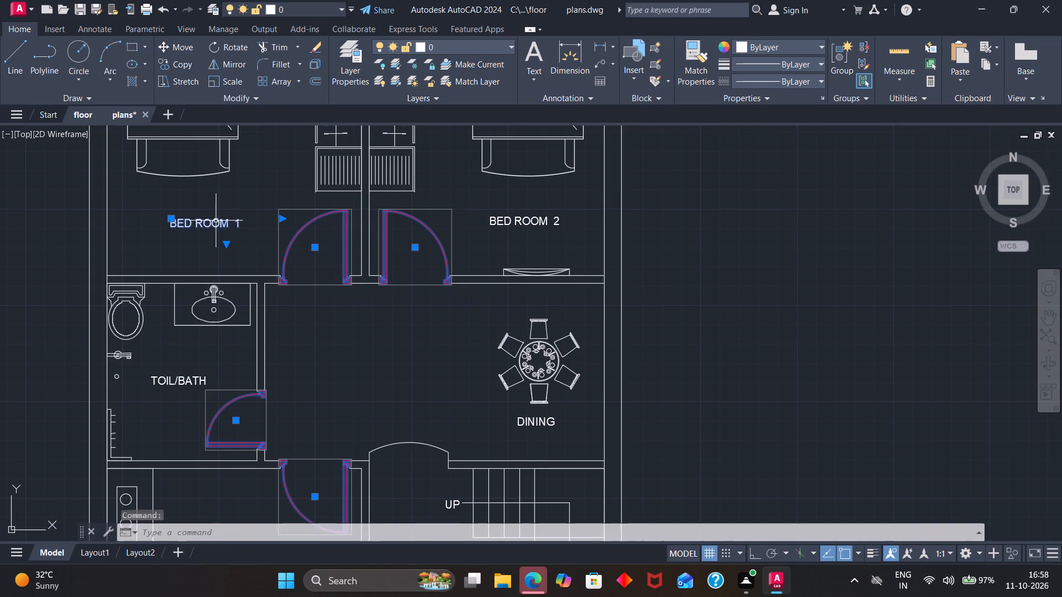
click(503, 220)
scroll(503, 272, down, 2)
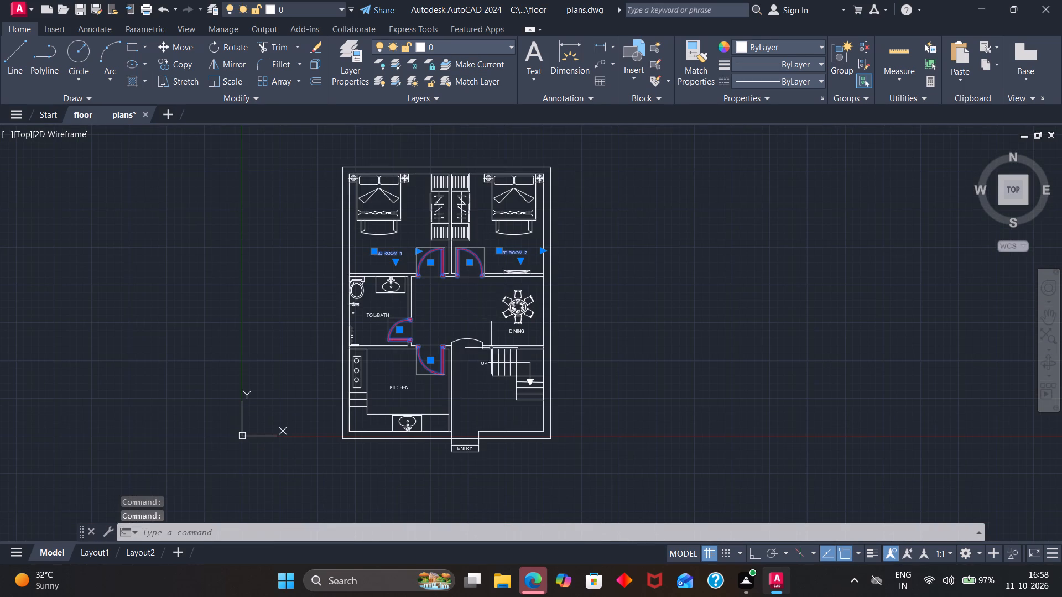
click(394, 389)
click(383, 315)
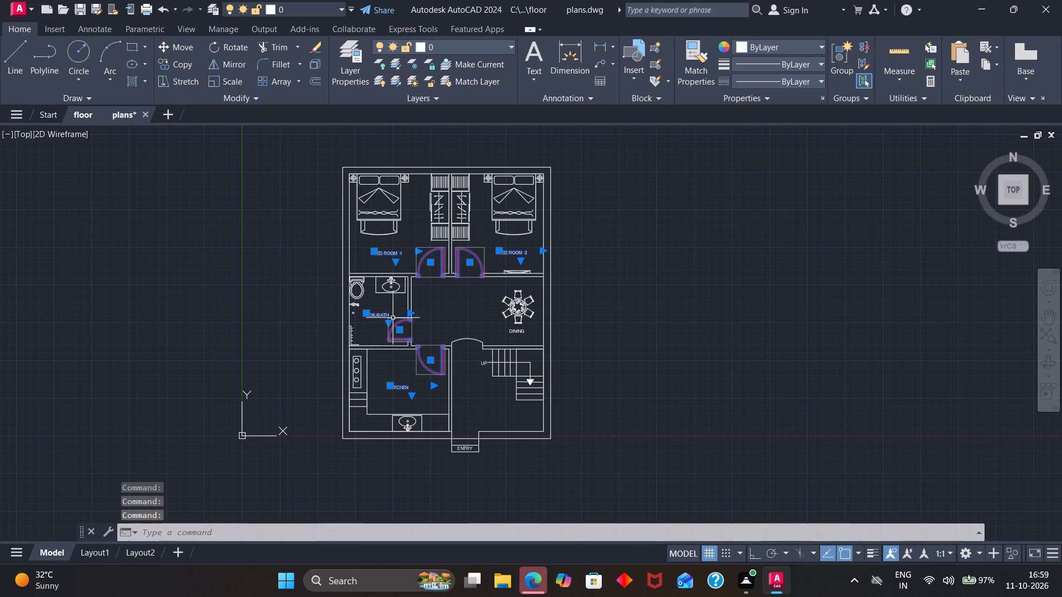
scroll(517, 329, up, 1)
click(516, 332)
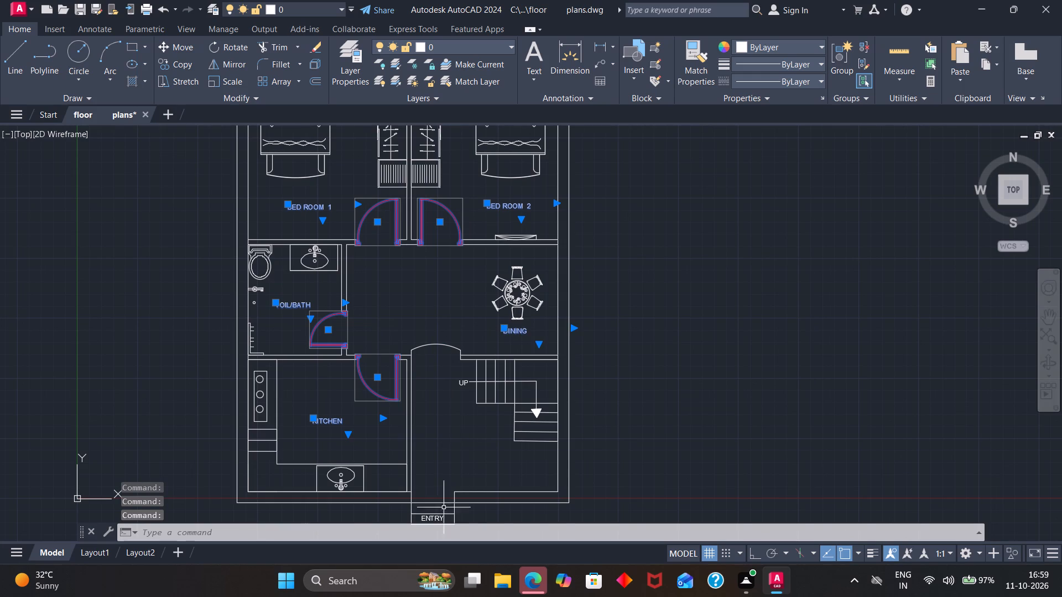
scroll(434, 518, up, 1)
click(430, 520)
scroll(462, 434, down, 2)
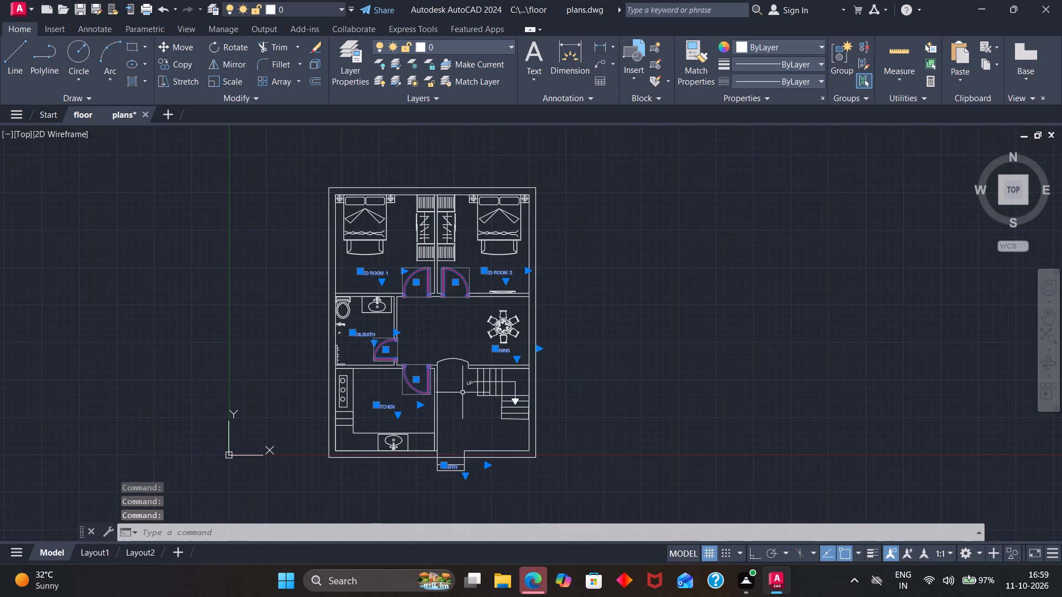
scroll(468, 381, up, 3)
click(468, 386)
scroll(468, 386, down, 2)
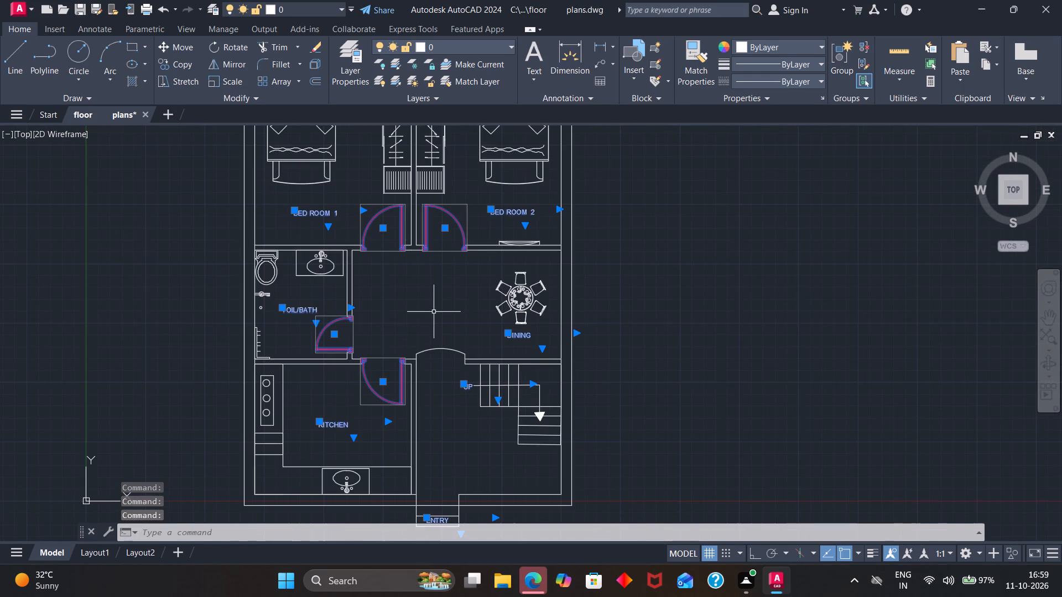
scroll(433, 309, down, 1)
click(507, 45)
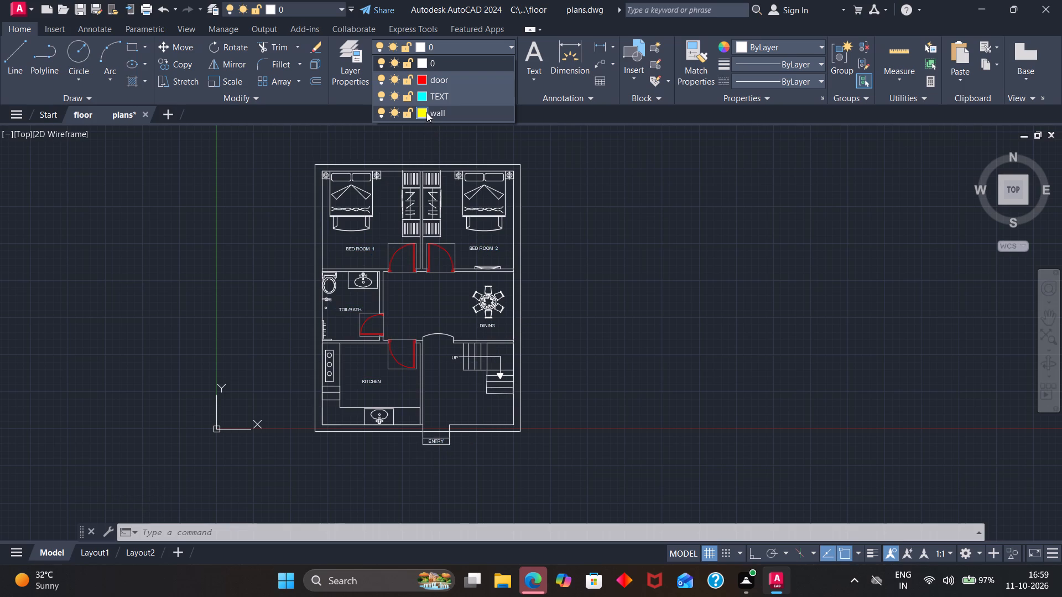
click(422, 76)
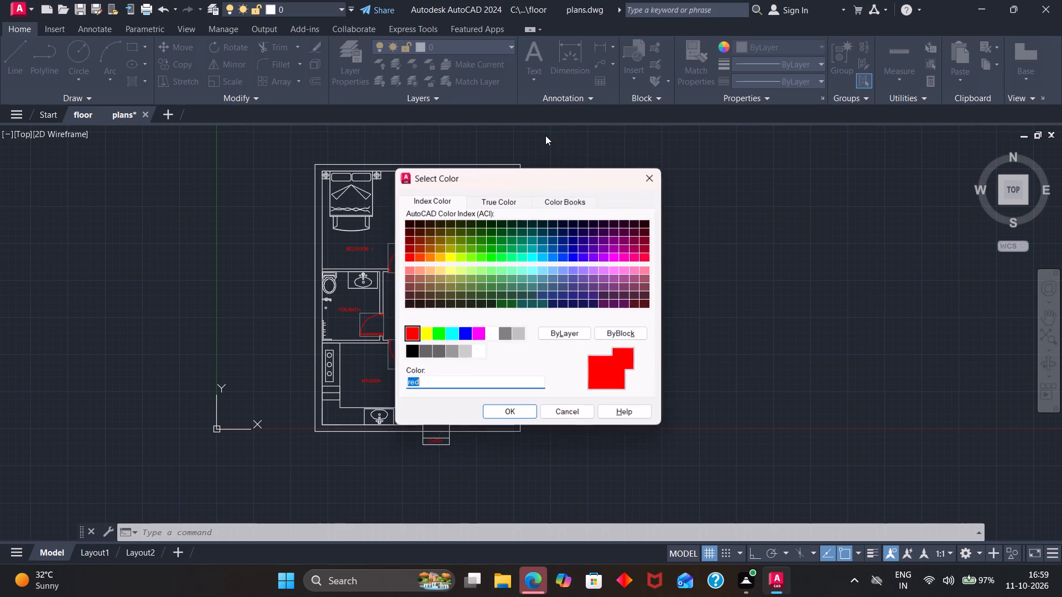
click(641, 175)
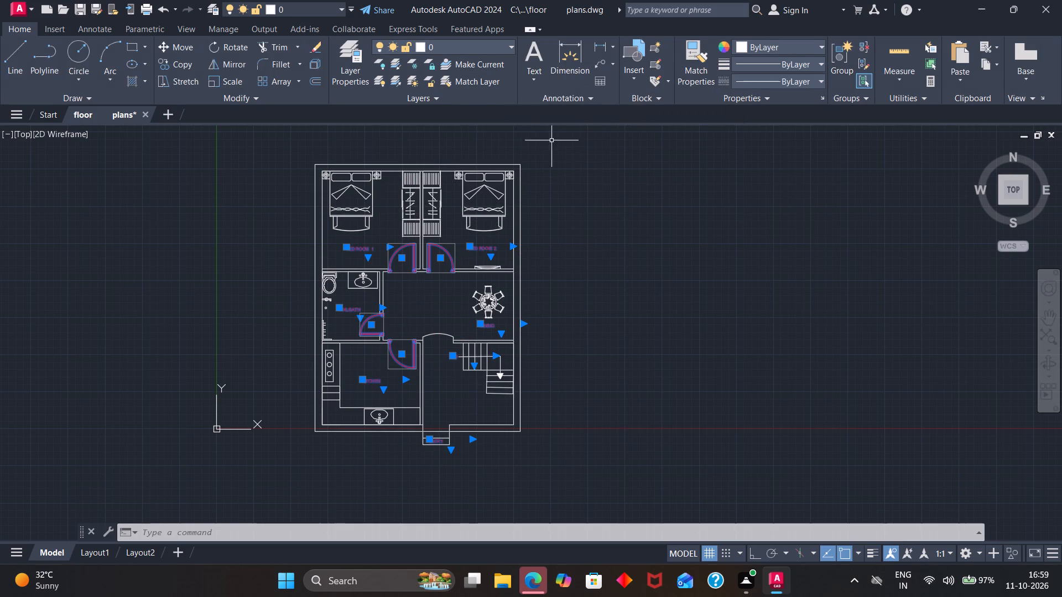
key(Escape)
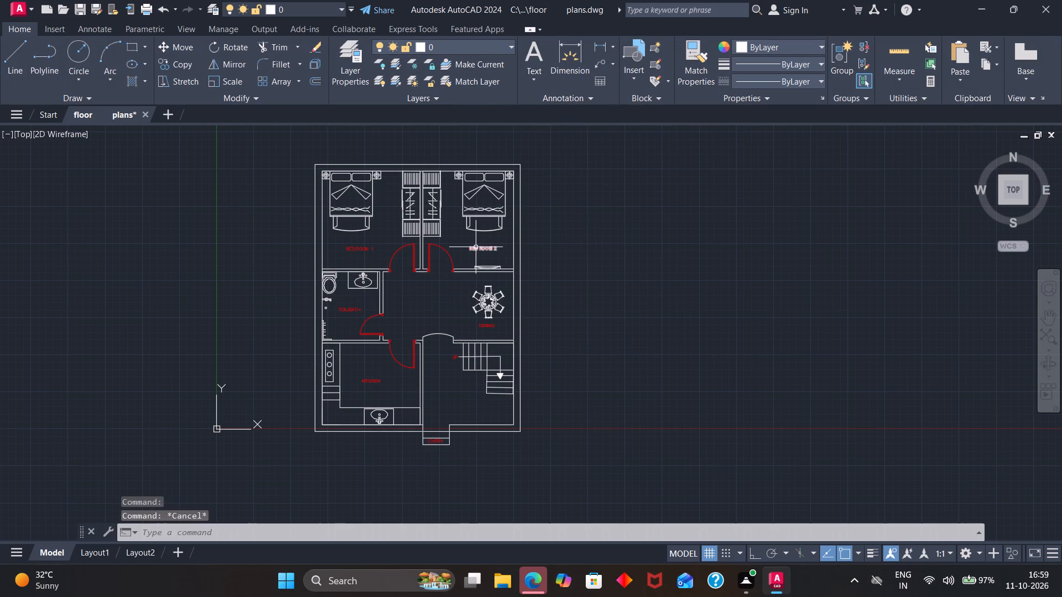
Assign the Bed Room 1, Bed Room 2, Toil/Bath, Kitchen, Up, Dining and Entry labels to the cyan TEXT layer.
click(477, 249)
click(350, 249)
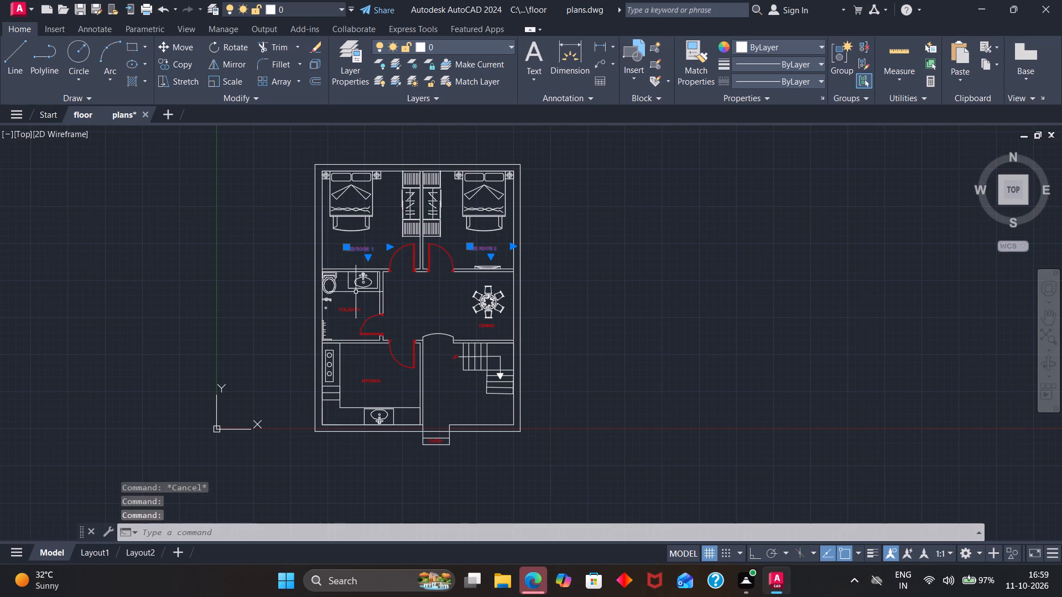
click(342, 310)
click(361, 382)
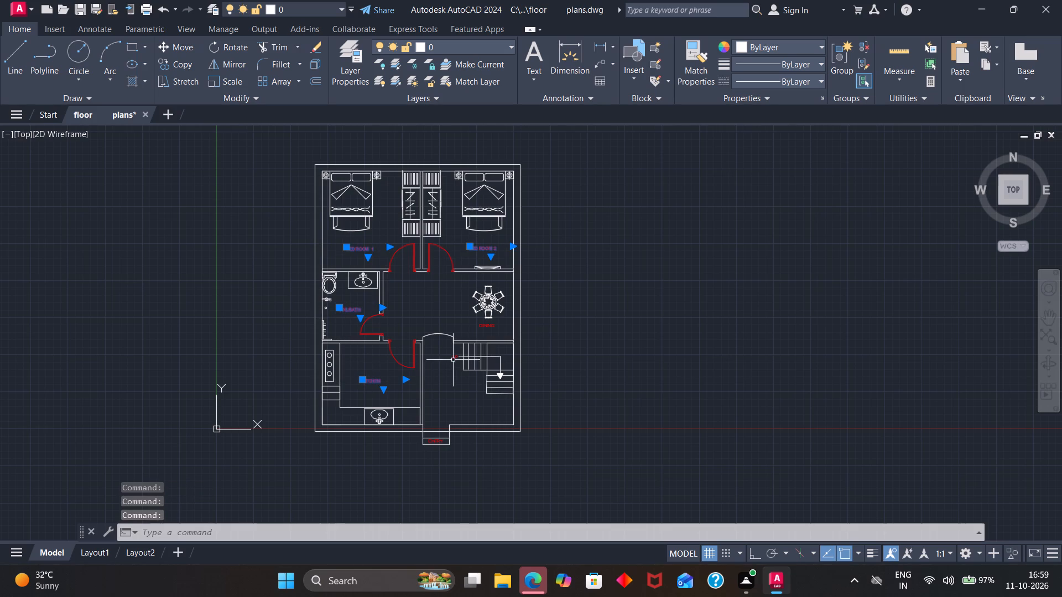
click(454, 357)
click(489, 326)
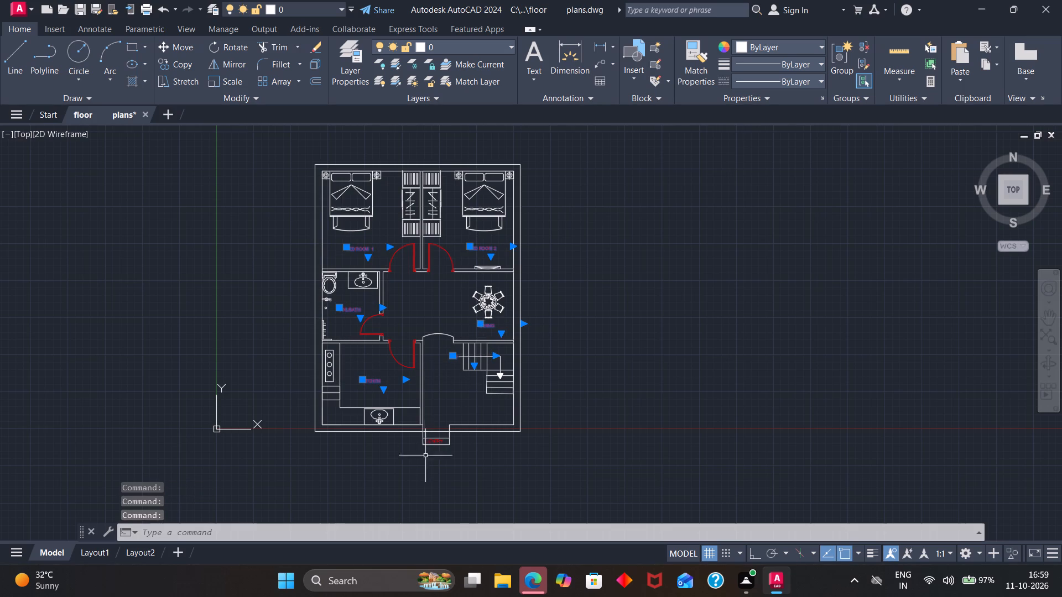
scroll(432, 434, up, 3)
click(431, 460)
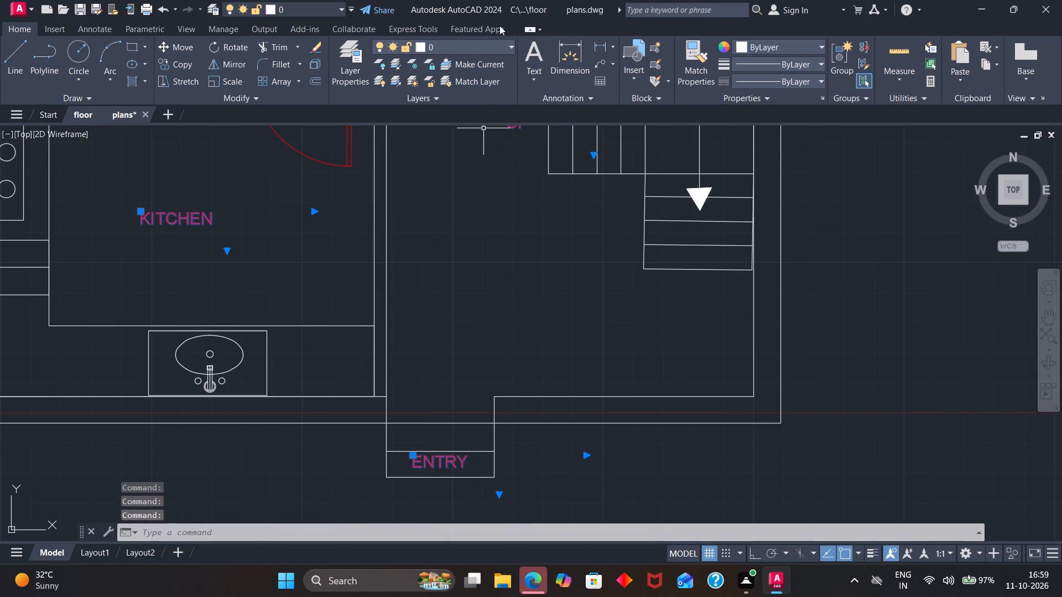
click(508, 43)
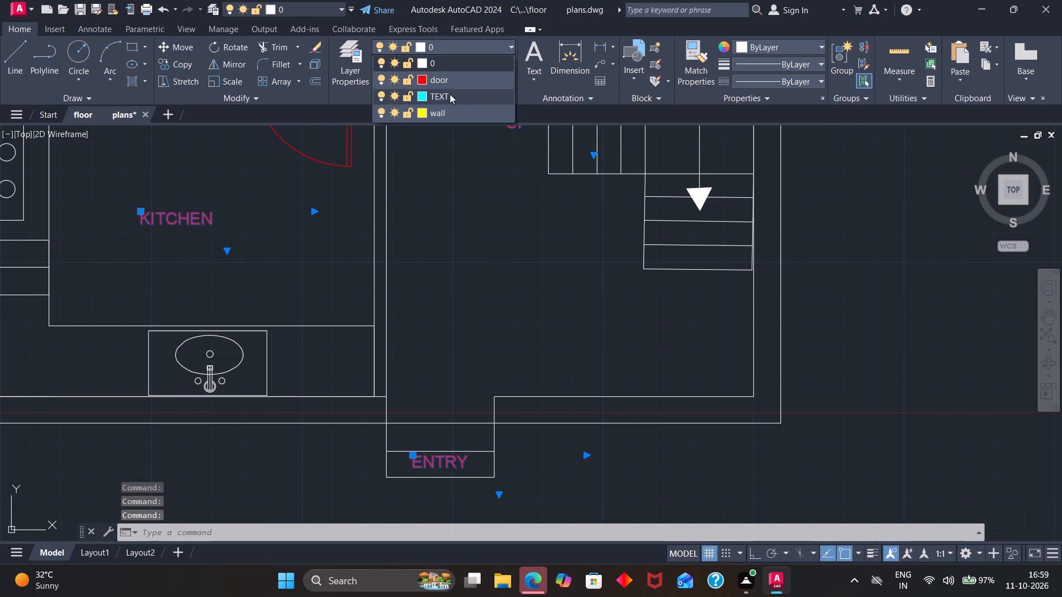
click(418, 93)
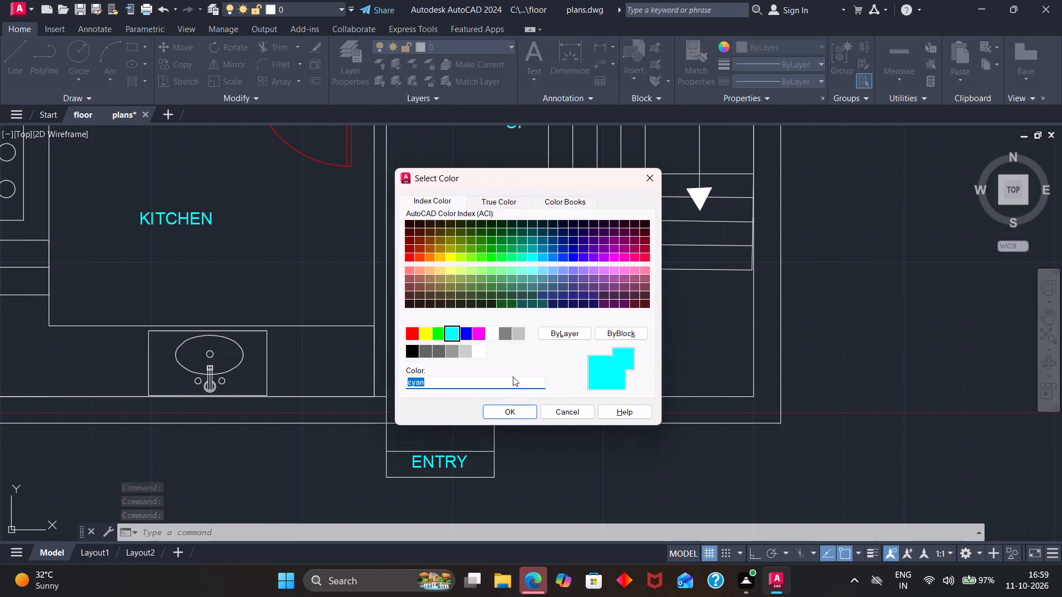
click(502, 415)
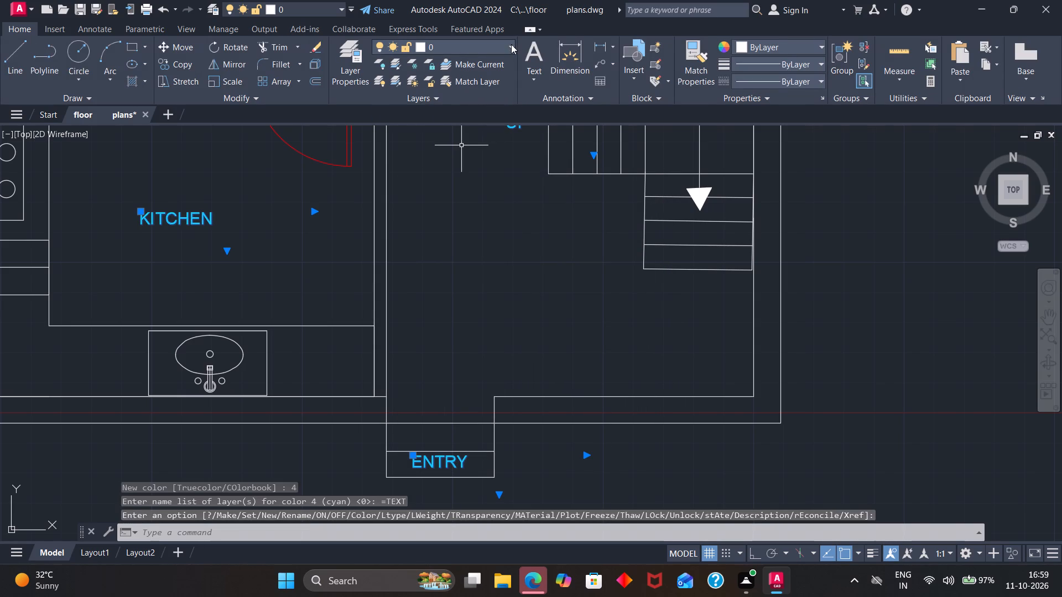
click(511, 44)
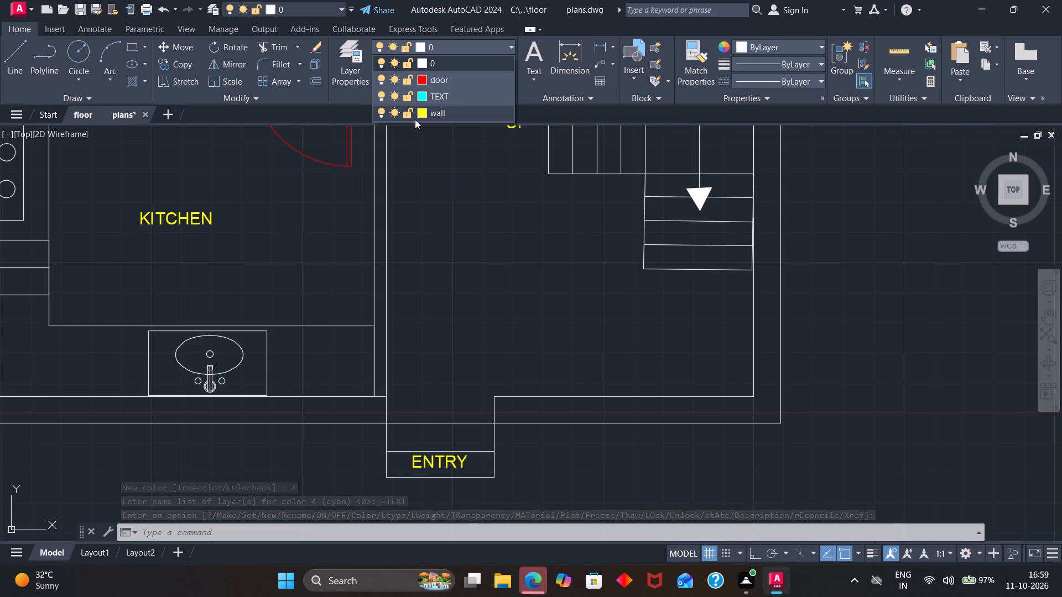
scroll(415, 119, down, 3)
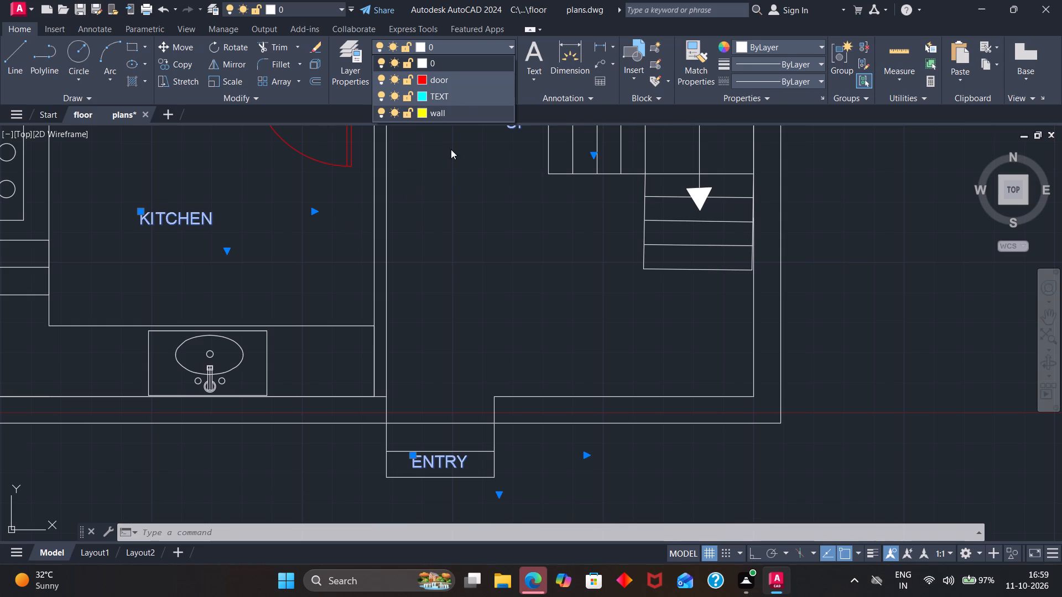
click(436, 95)
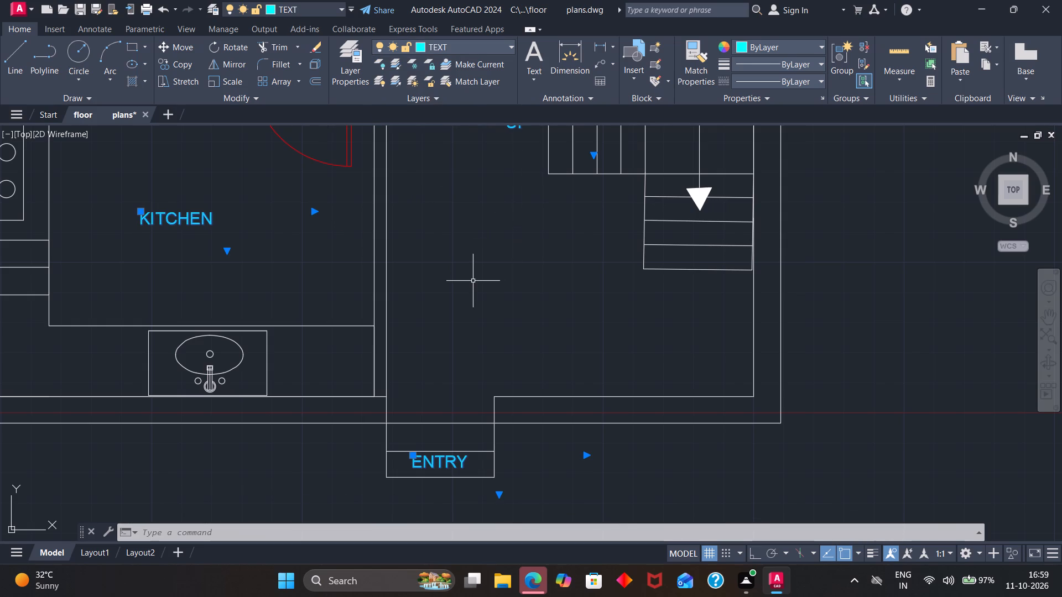
key(Escape)
Examine the doors and text labels across the floor plan.
scroll(435, 280, down, 4)
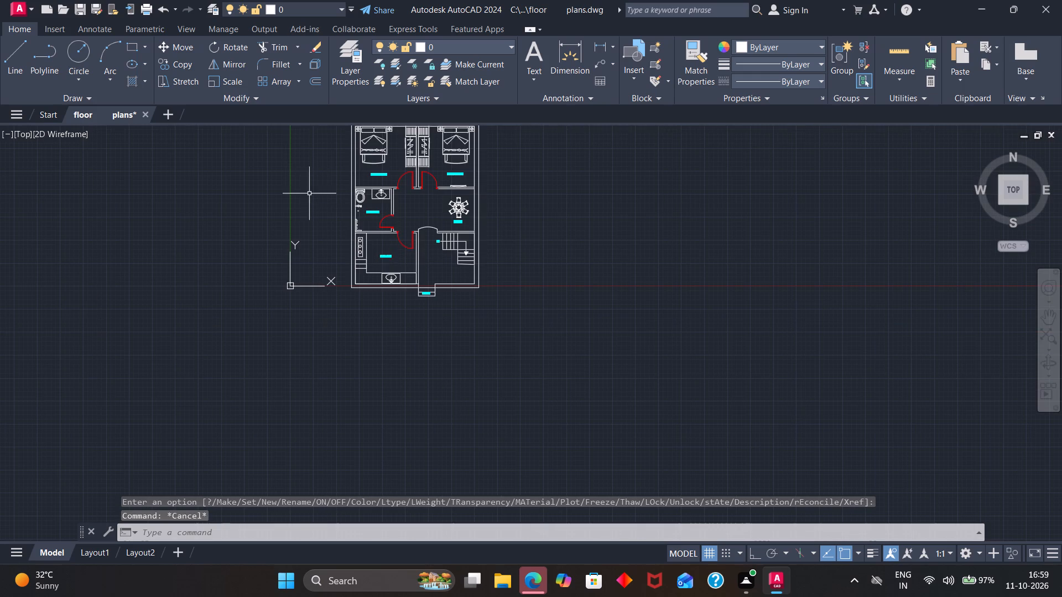
scroll(327, 176, down, 2)
scroll(342, 169, up, 4)
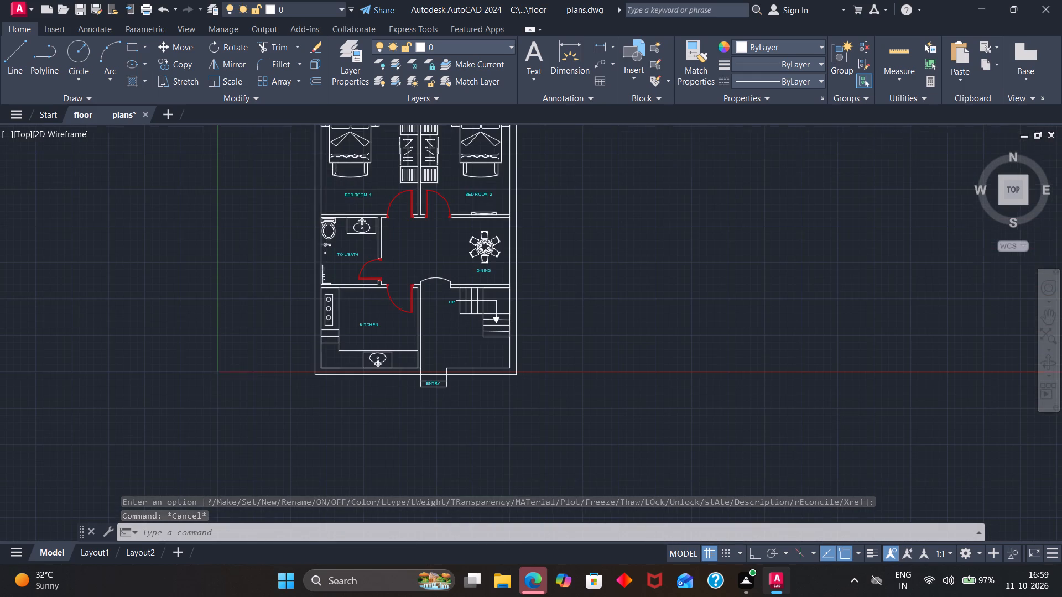
scroll(338, 198, up, 1)
scroll(338, 198, down, 1)
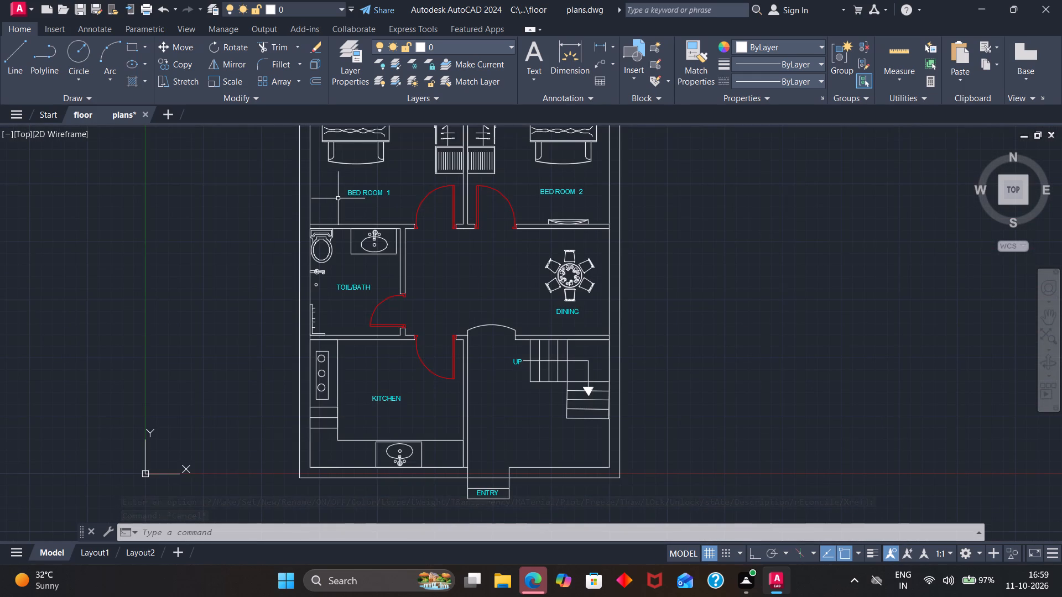
scroll(338, 198, up, 2)
scroll(338, 198, down, 1)
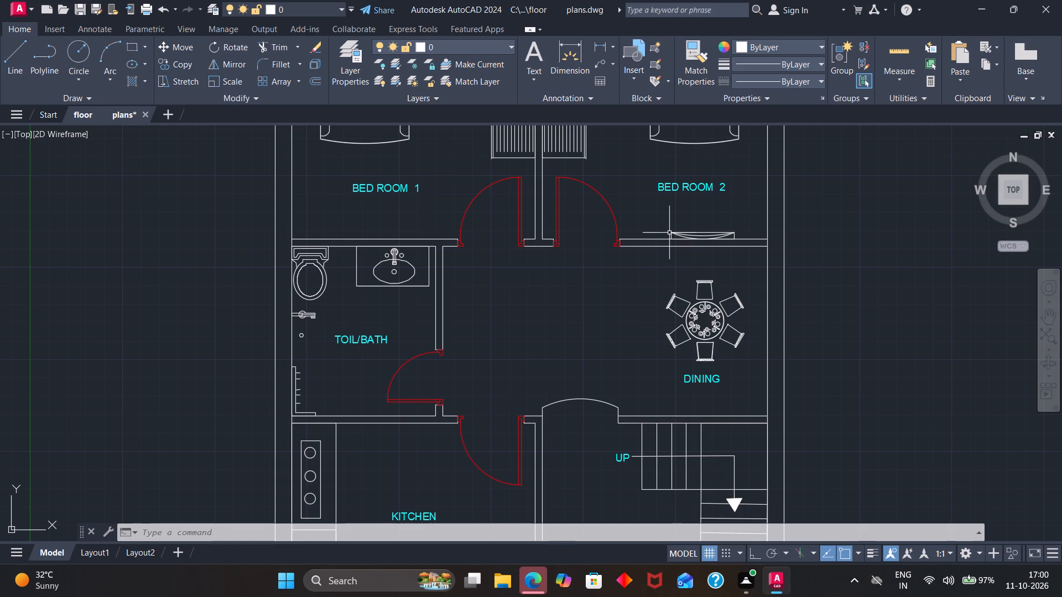
Select the unit on the wall below the Bed Room 2 label and make wall the current layer.
click(671, 233)
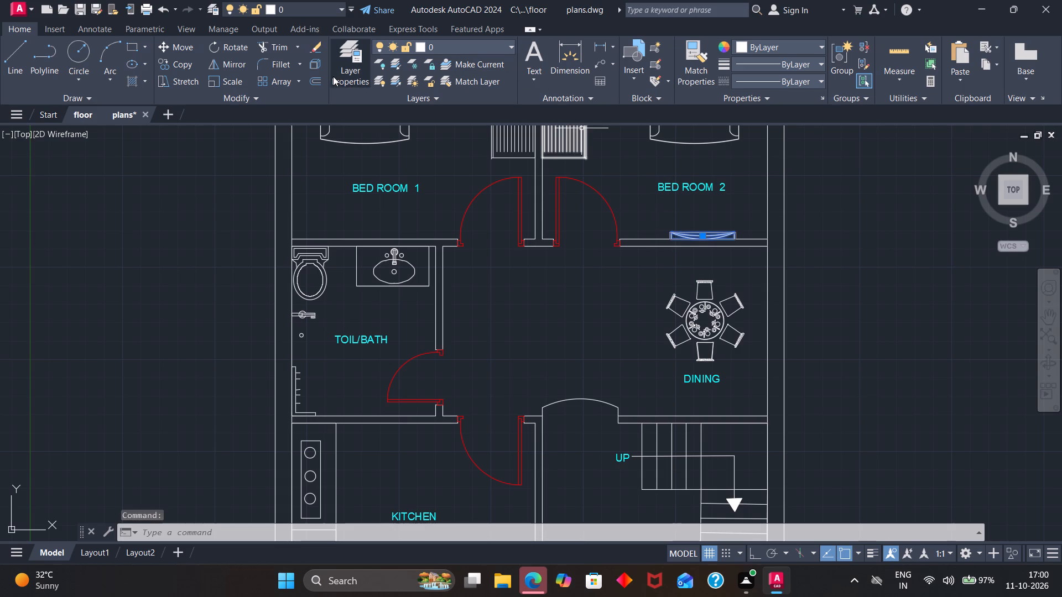
click(346, 74)
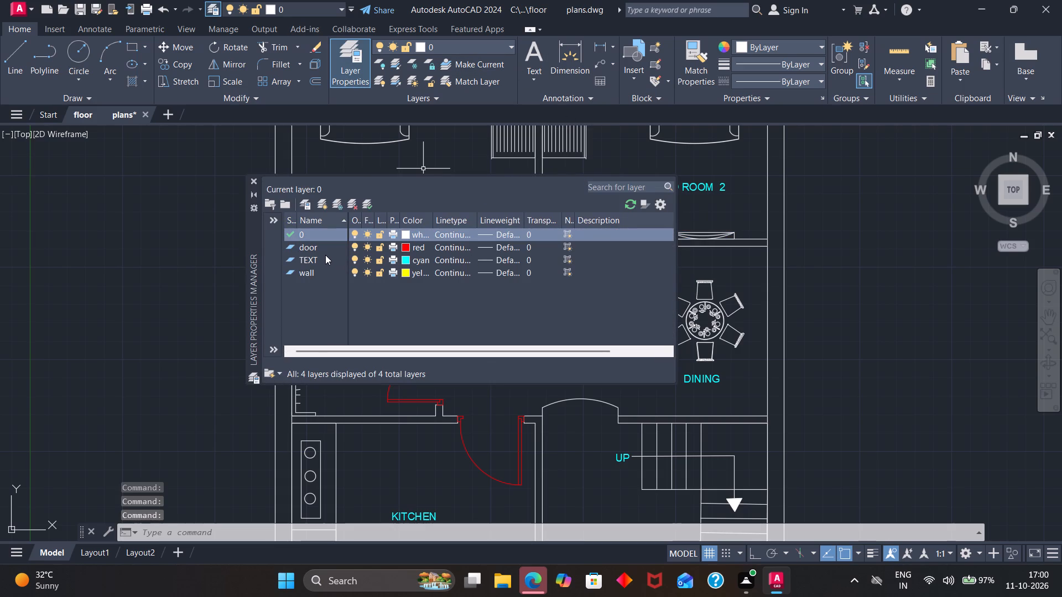
click(324, 270)
click(324, 270)
click(326, 272)
click(327, 273)
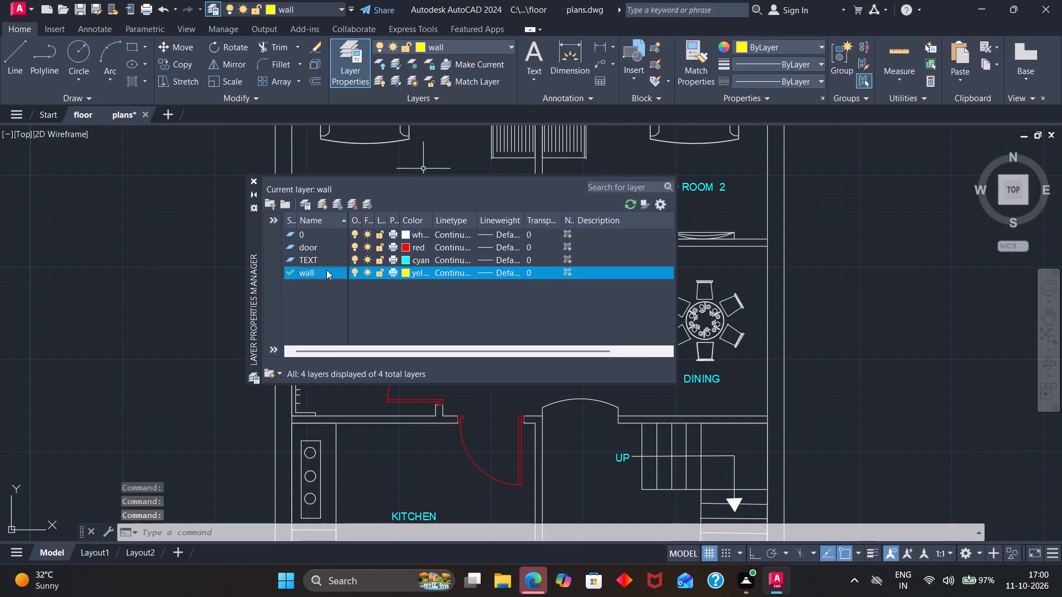
double_click(326, 269)
Rename the yellow wall layer as tv and close the layer manager.
click(319, 274)
click(318, 275)
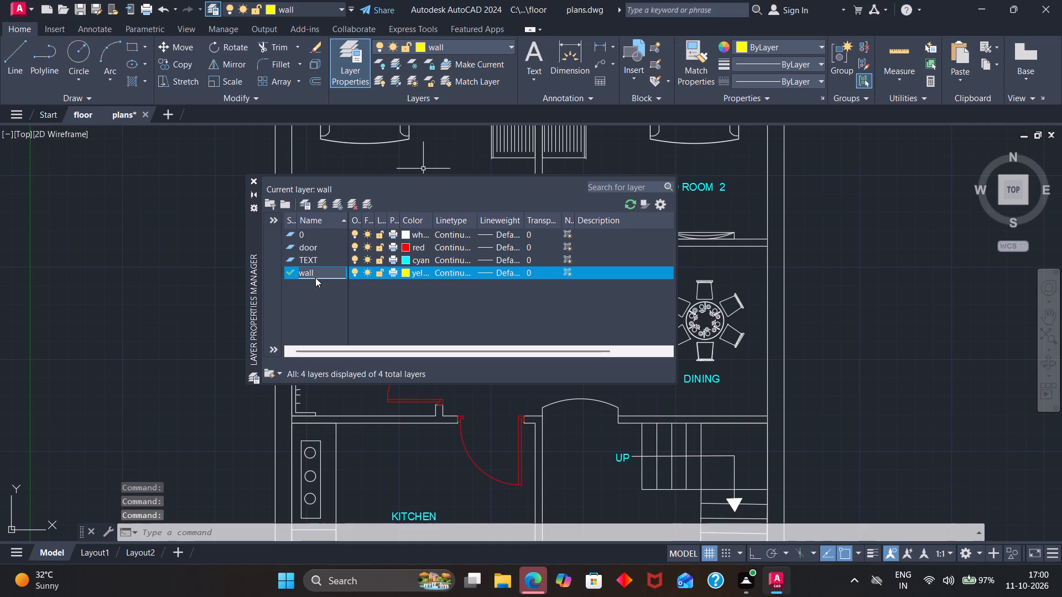
key(BackSpace)
key(BackSpace)
key(BackSpace)
key(BackSpace)
key(BackSpace)
key(BackSpace)
key(BackSpace)
key(t)
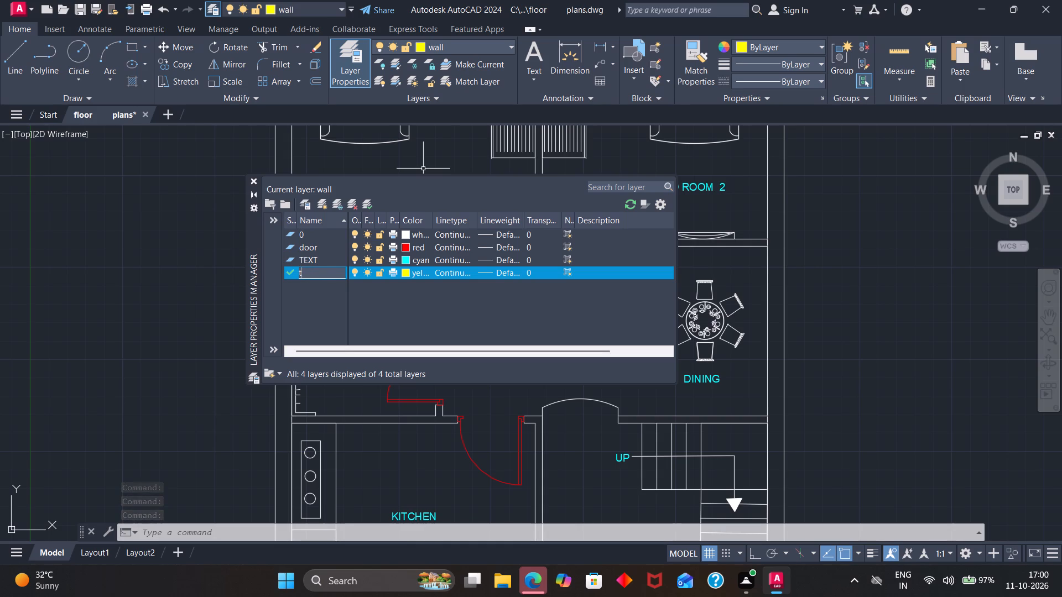
key(v)
key(Return)
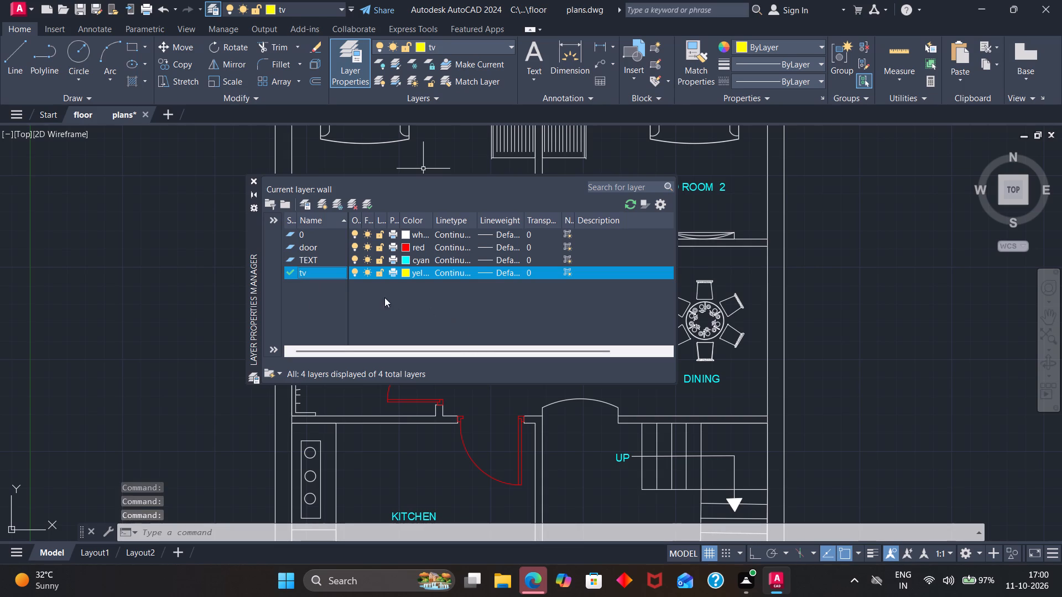
click(249, 181)
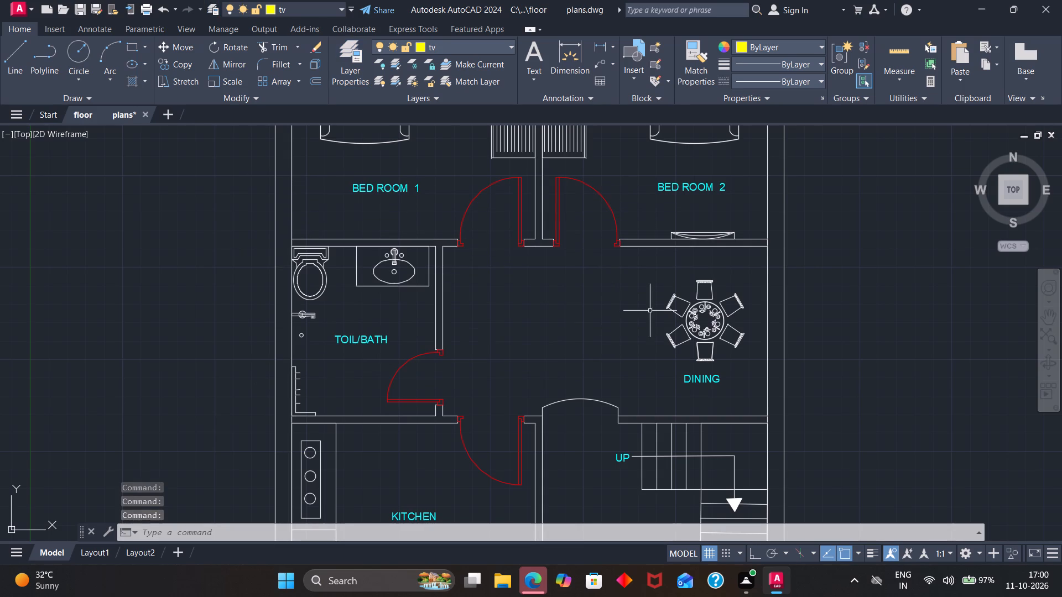
Copy the TV unit on Bed Room 2's lower wall into Bed Room 1, just above the wall below its label.
click(683, 232)
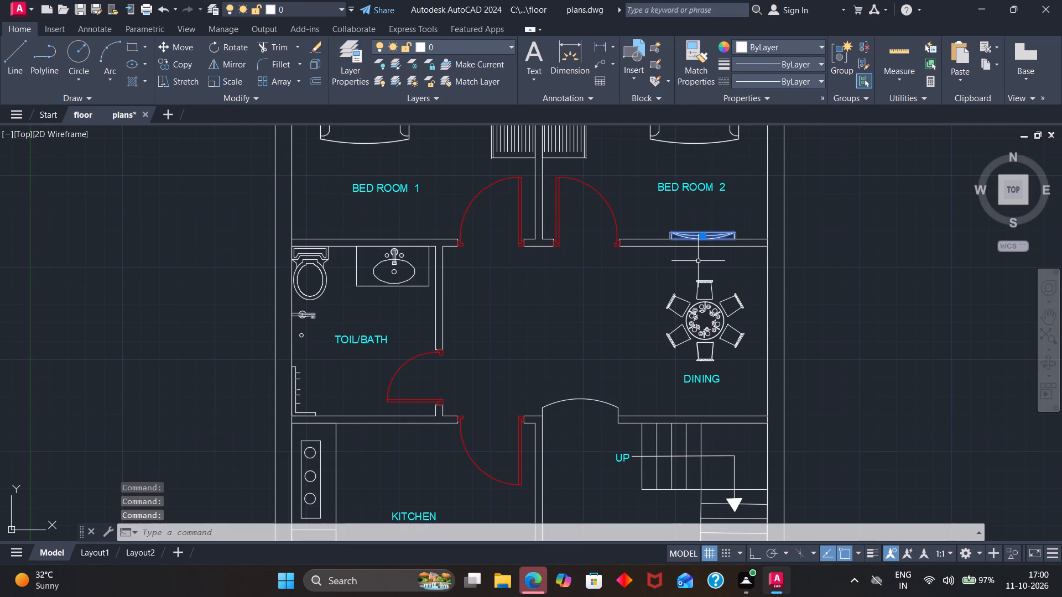
key(c)
key(o)
key(Return)
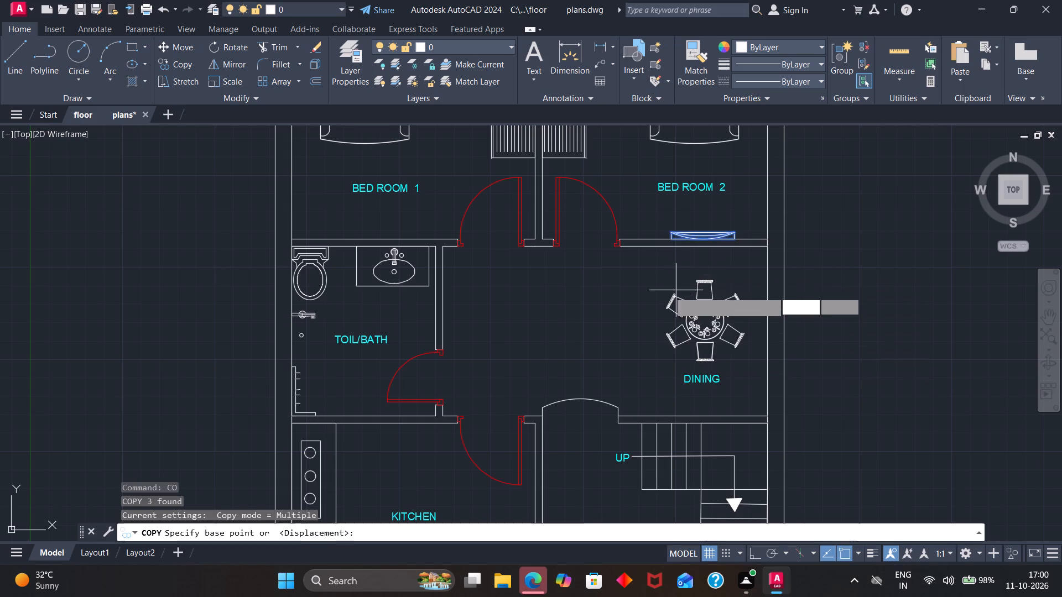
click(667, 230)
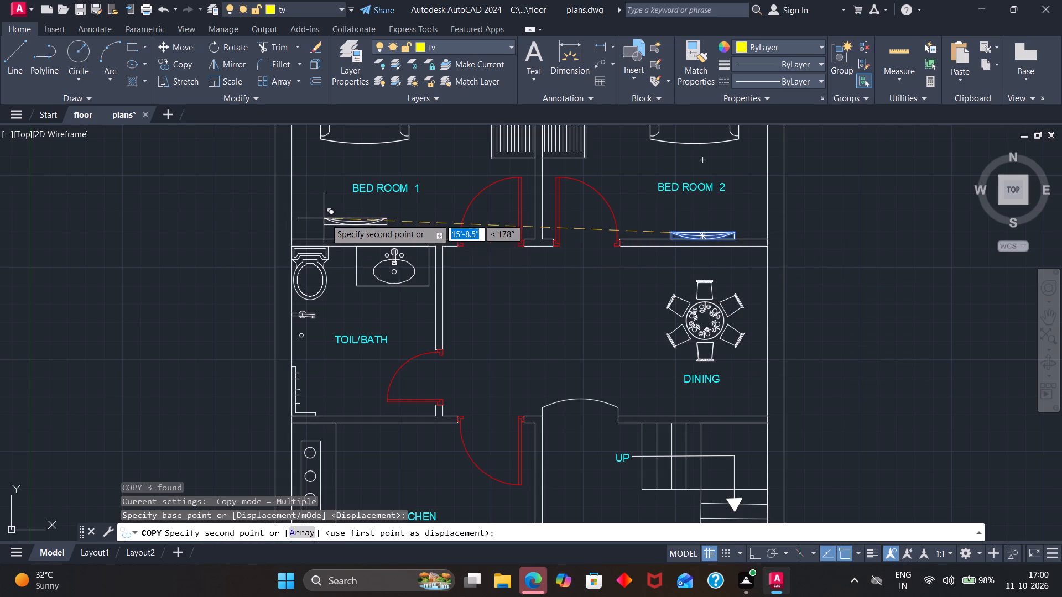
click(332, 226)
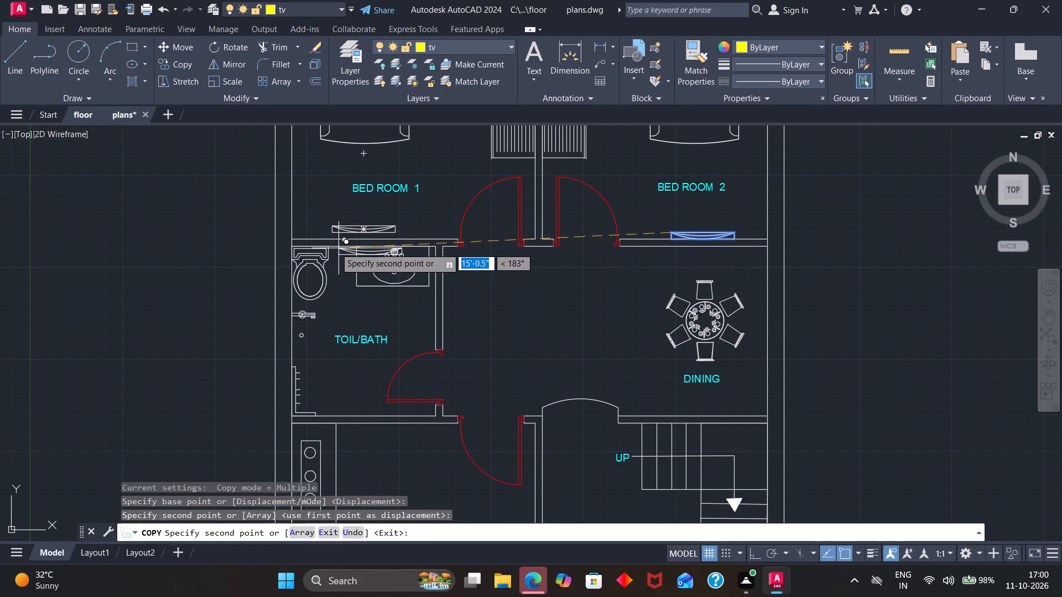
key(Return)
Move the copied TV unit down about 3.5" so it sits flush against Bed Room 1's lower wall.
click(340, 231)
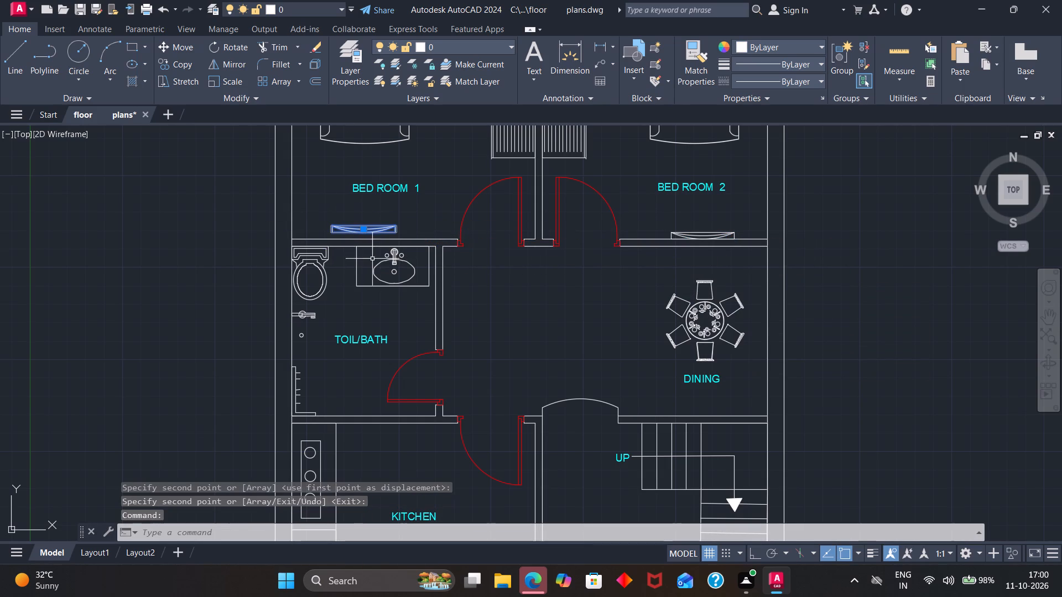
key(m)
key(Return)
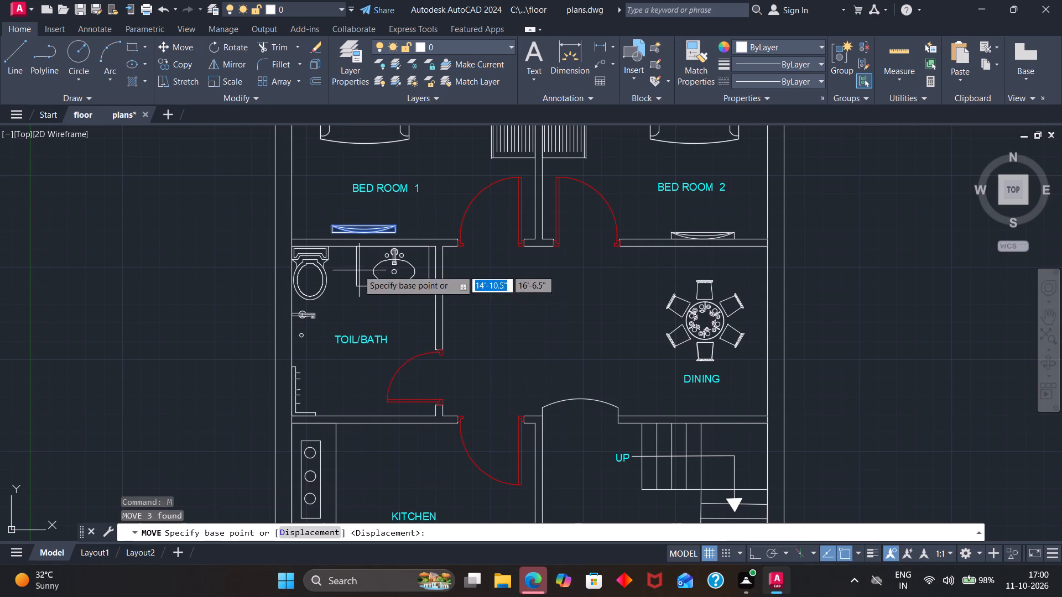
click(331, 235)
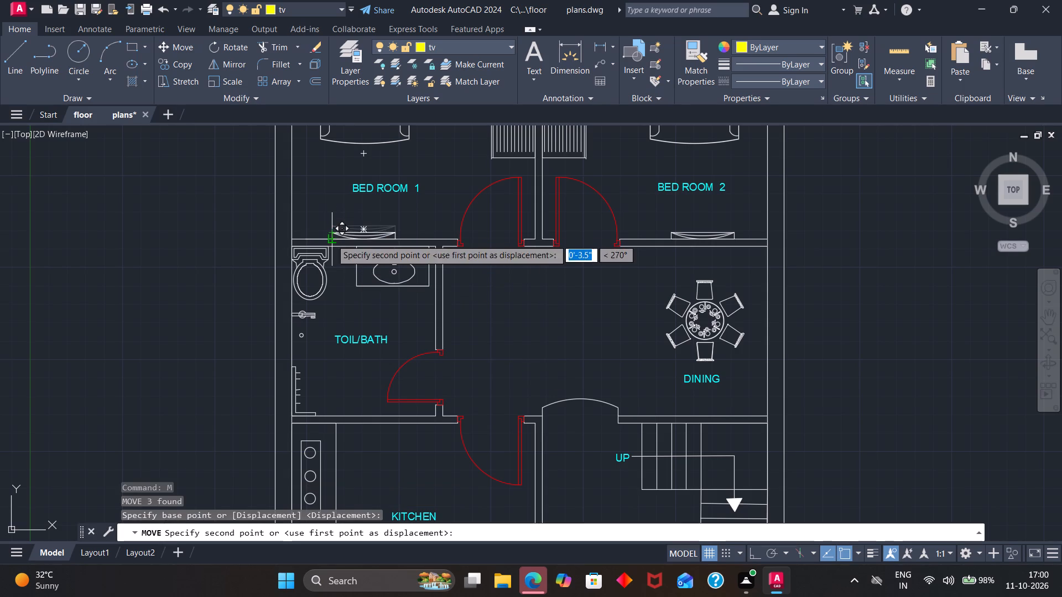
click(331, 239)
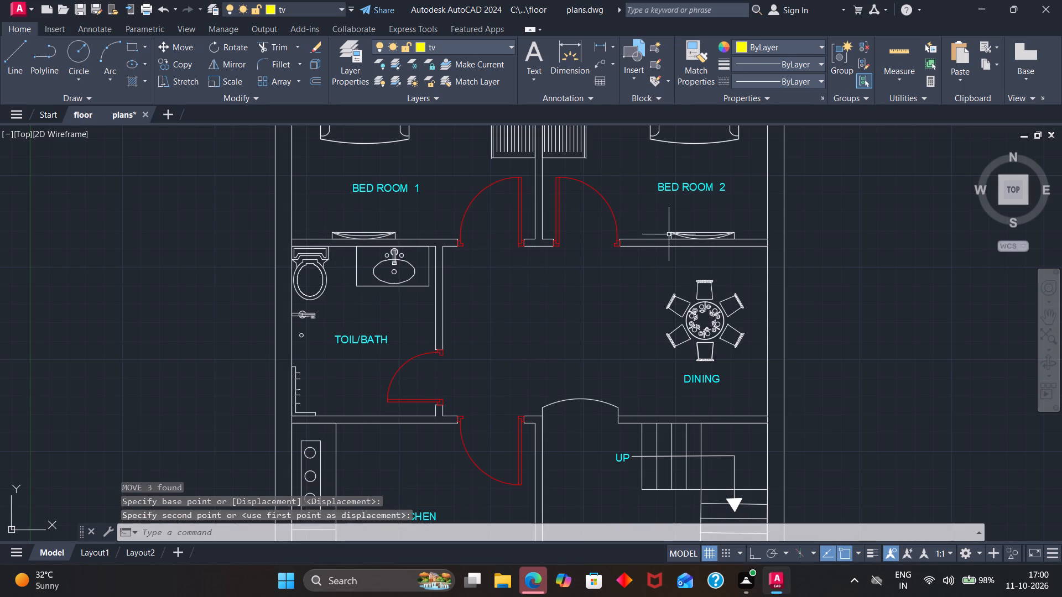
Assign the TV units in Bed Room 1 and Bed Room 2 to the yellow tv layer.
click(671, 233)
click(373, 233)
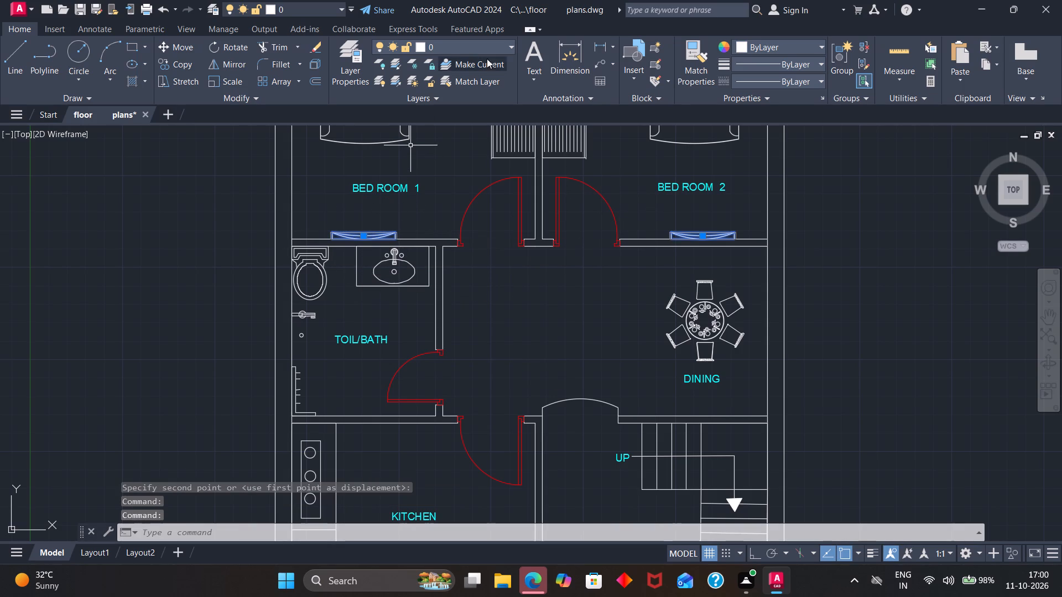
click(504, 43)
click(423, 113)
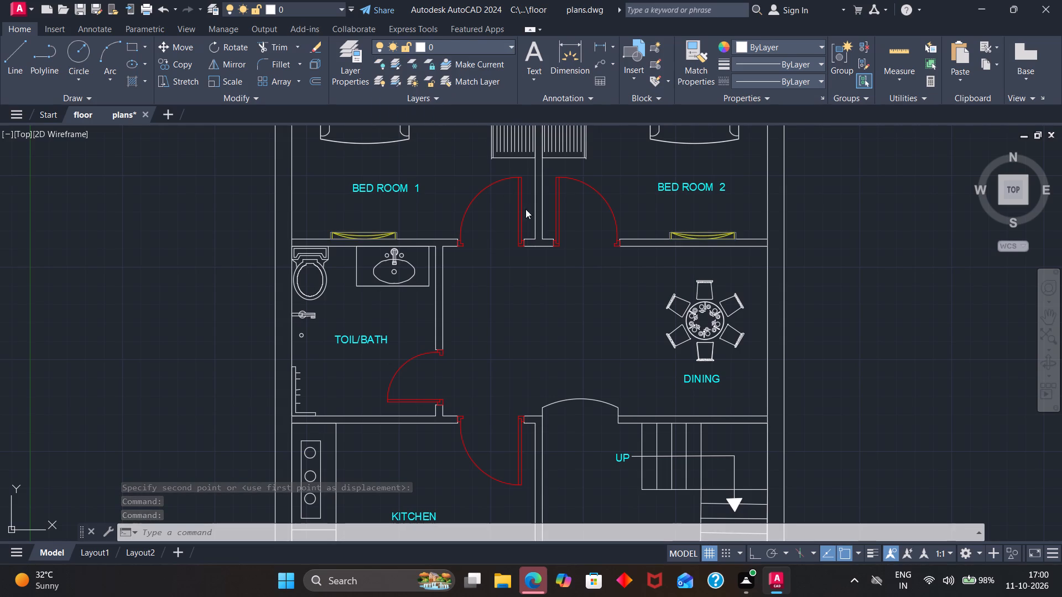
click(506, 406)
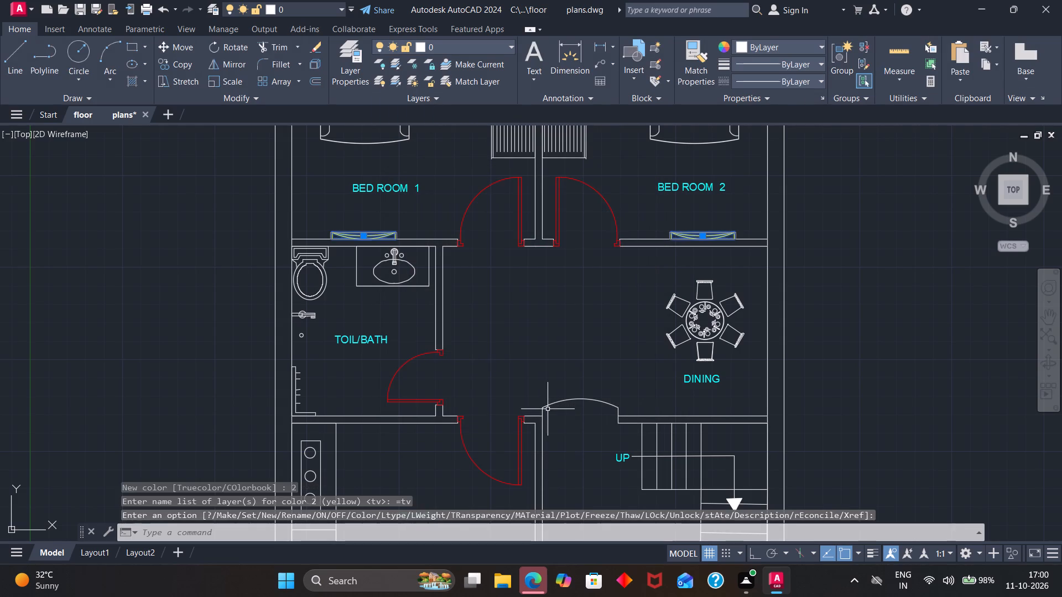
key(Escape)
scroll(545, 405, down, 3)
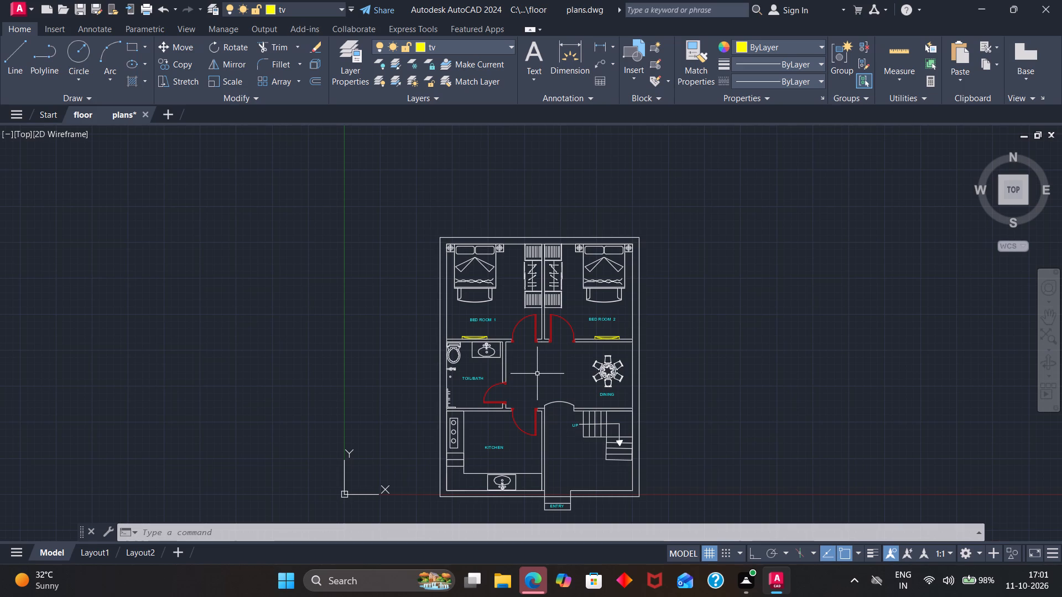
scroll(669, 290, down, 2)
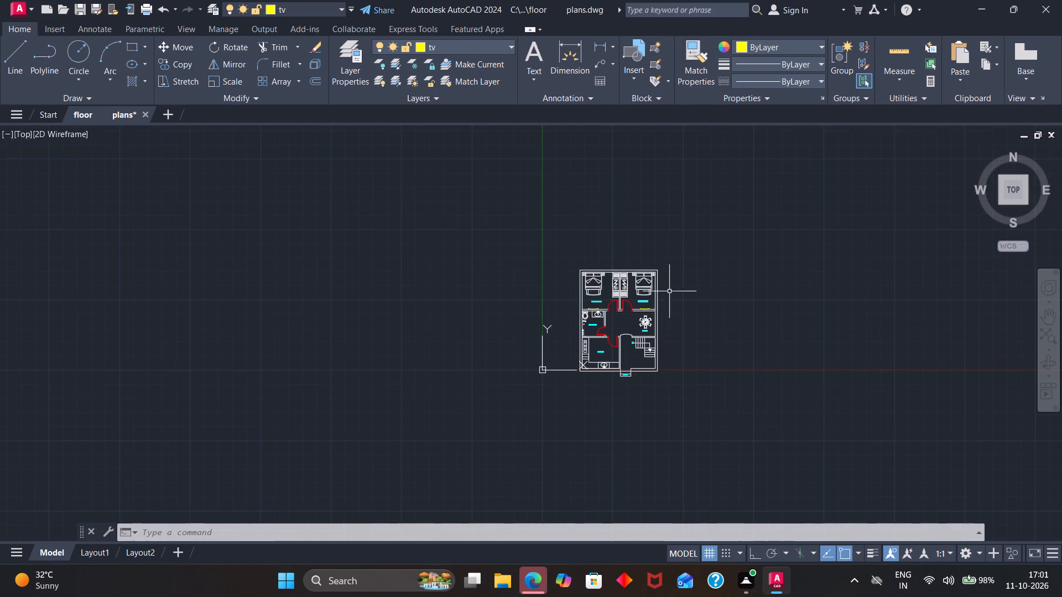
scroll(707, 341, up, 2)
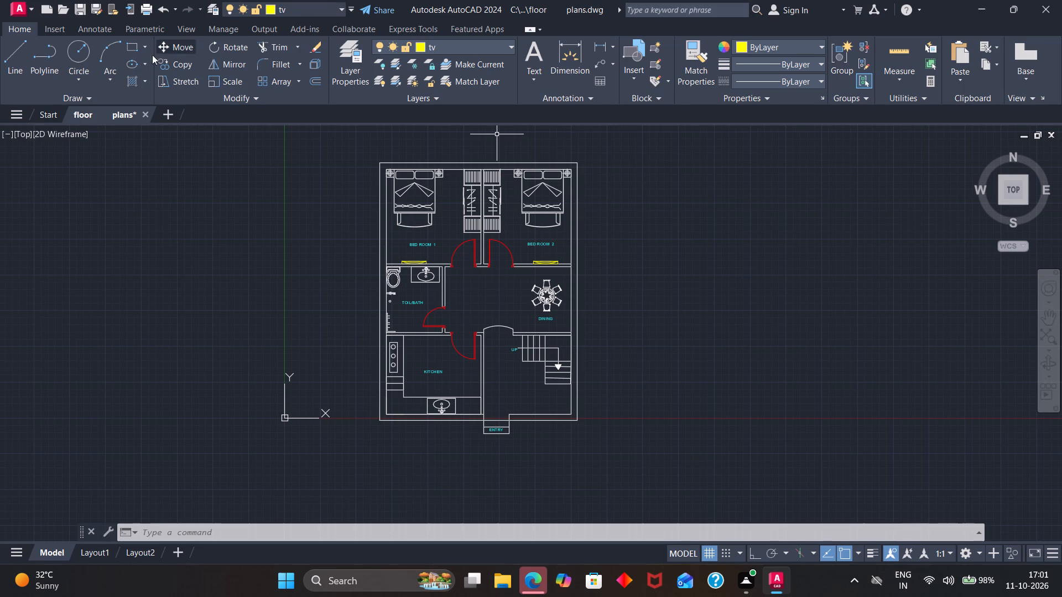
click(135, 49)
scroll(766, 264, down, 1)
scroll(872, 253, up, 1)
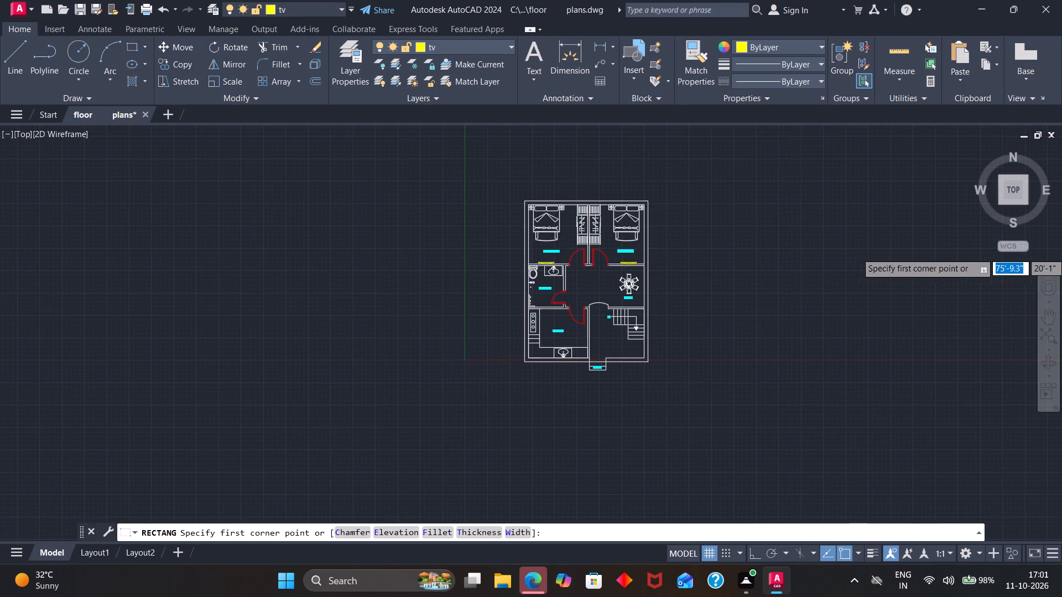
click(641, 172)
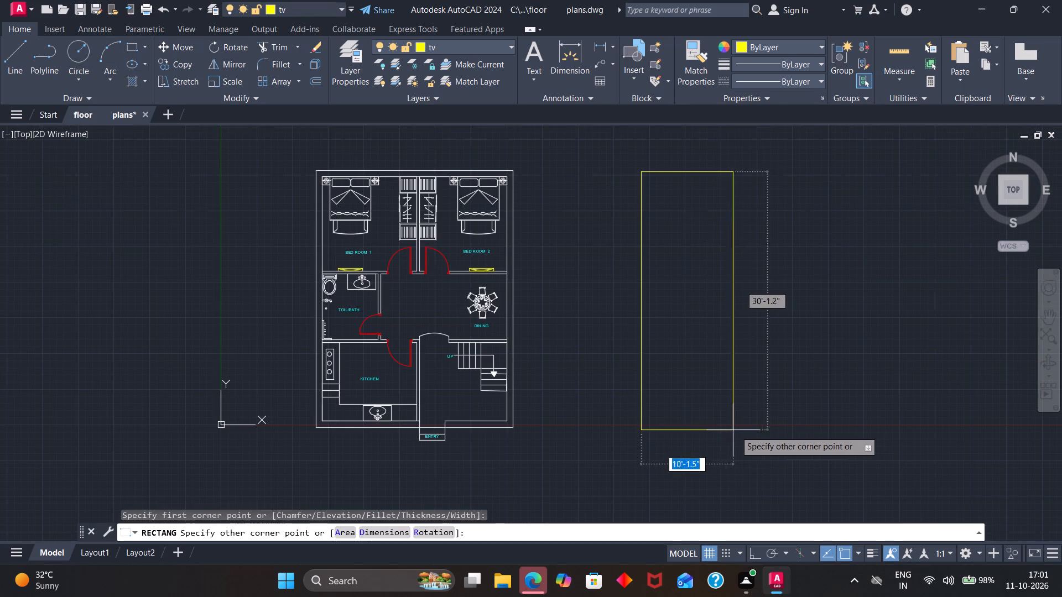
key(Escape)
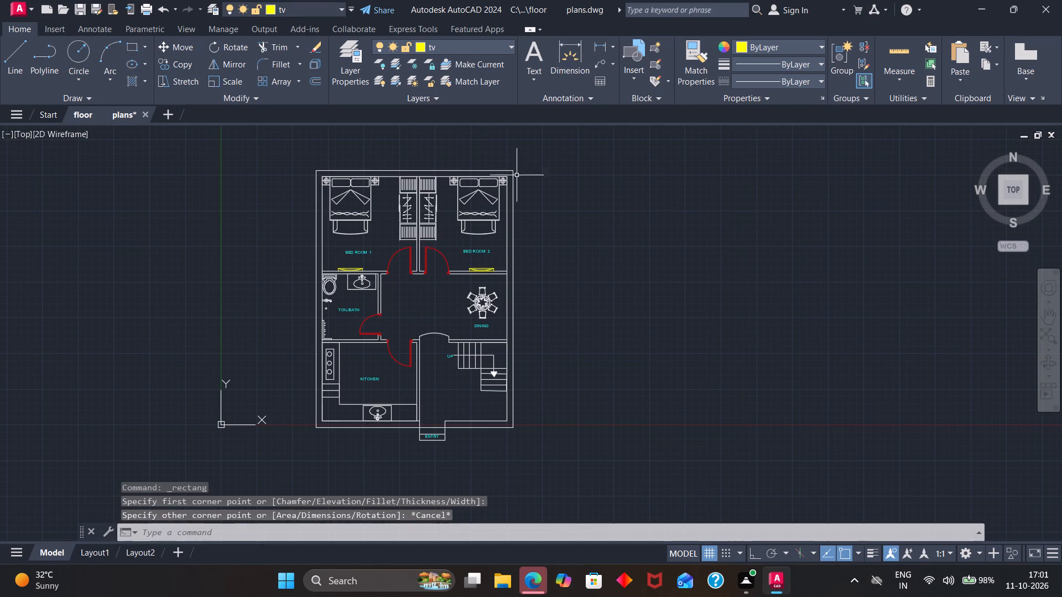
Make layer 0 current and draw a 35' by 40' rectangle in the empty space beside the floor plan.
click(513, 43)
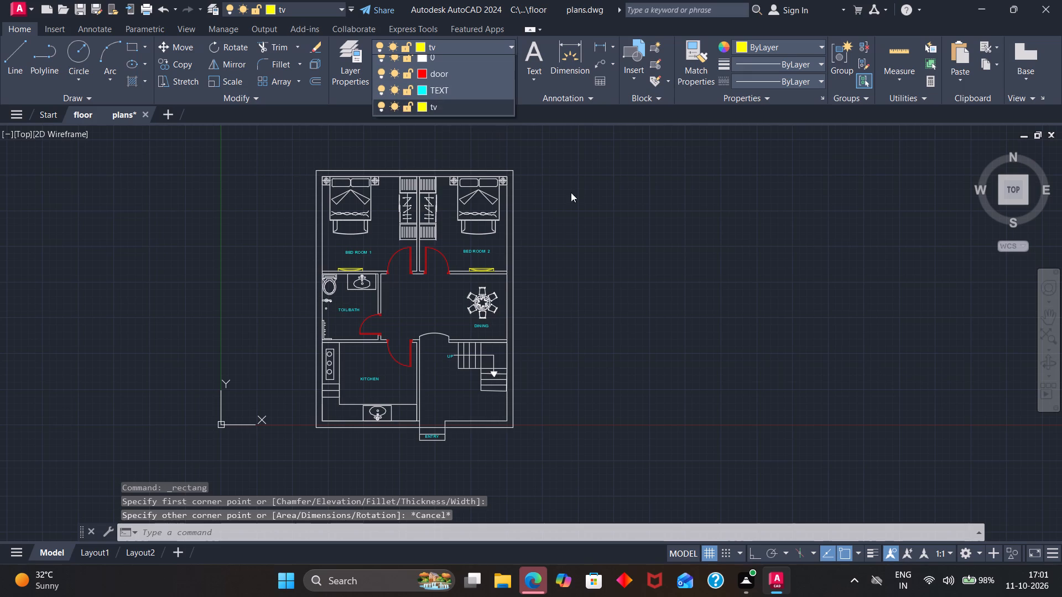
click(420, 56)
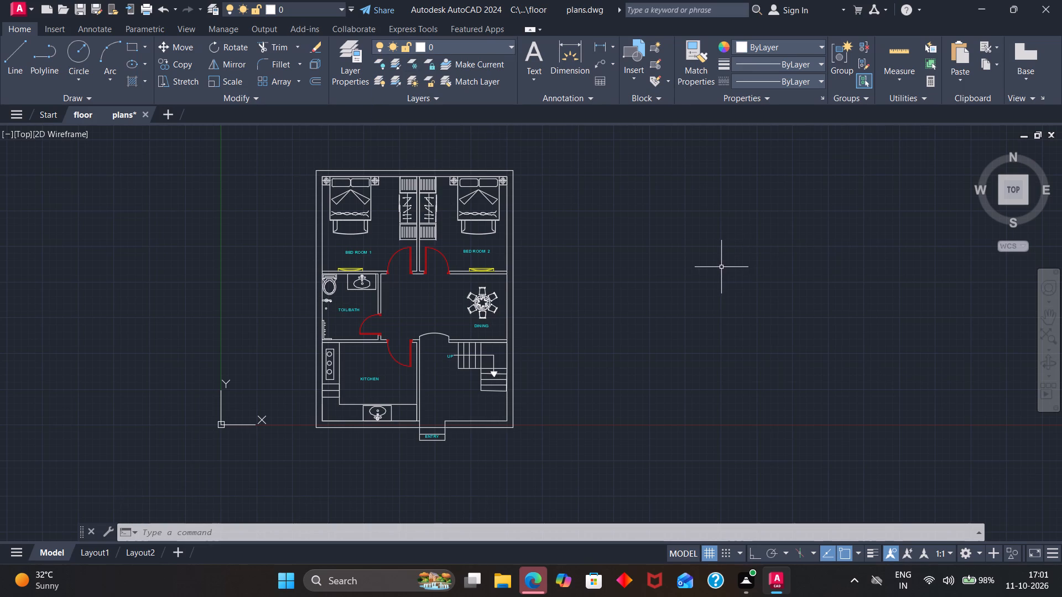
scroll(459, 364, up, 2)
scroll(459, 363, down, 2)
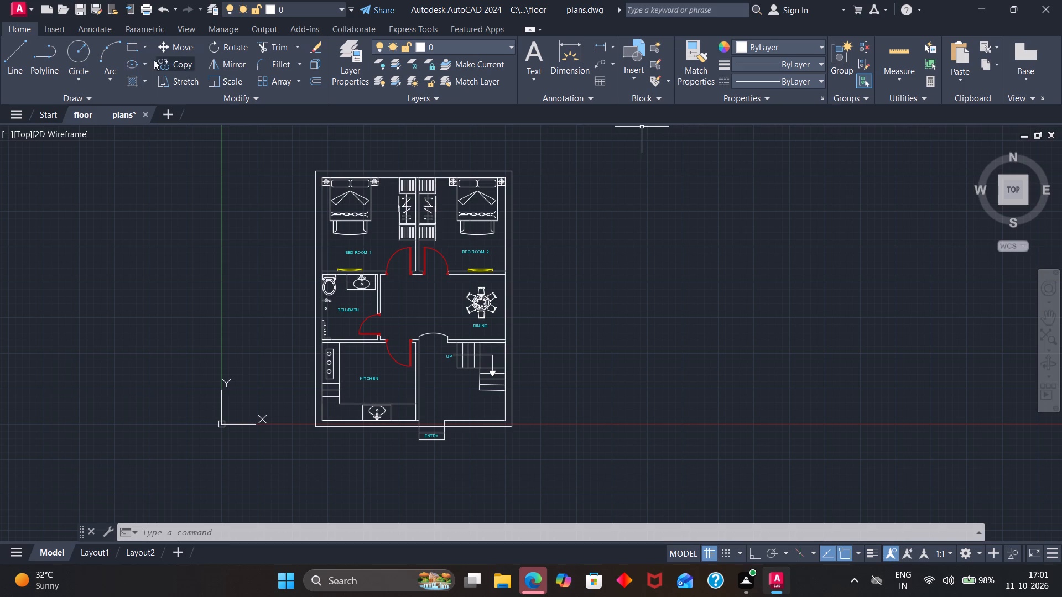
click(137, 46)
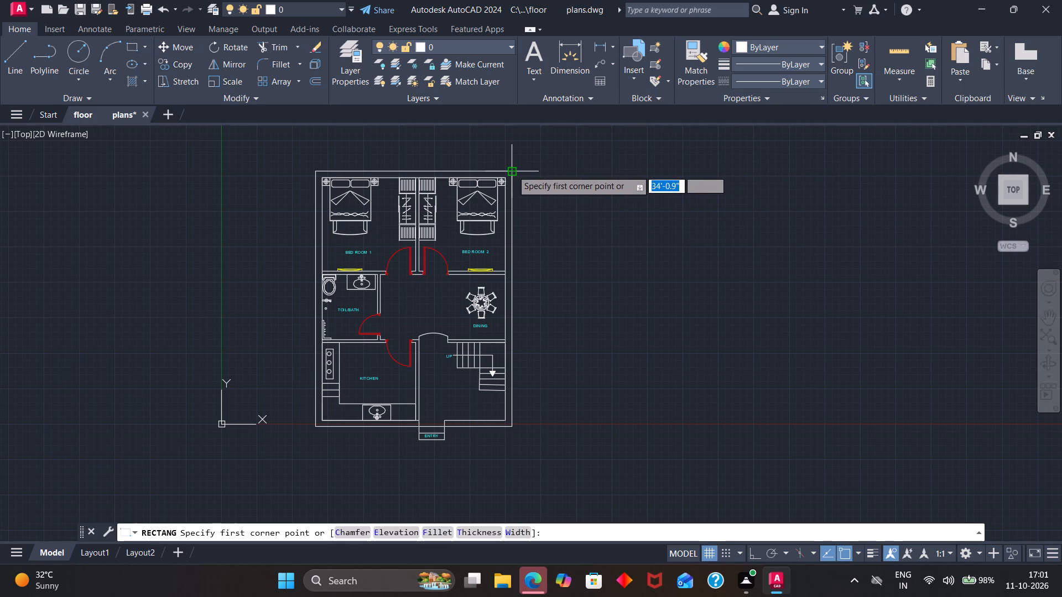
click(641, 176)
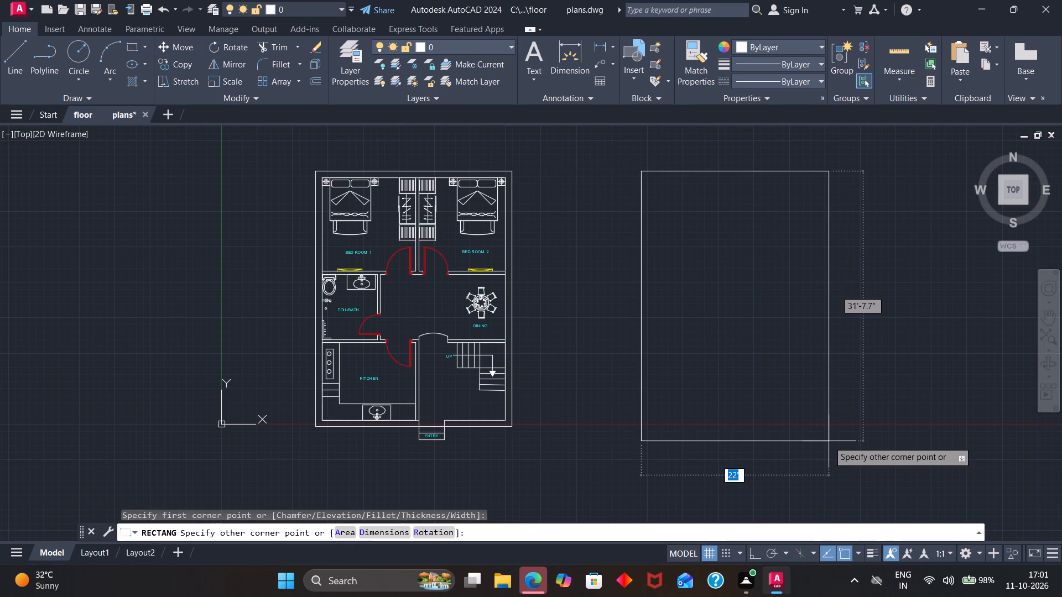
text(35')
text(,40)
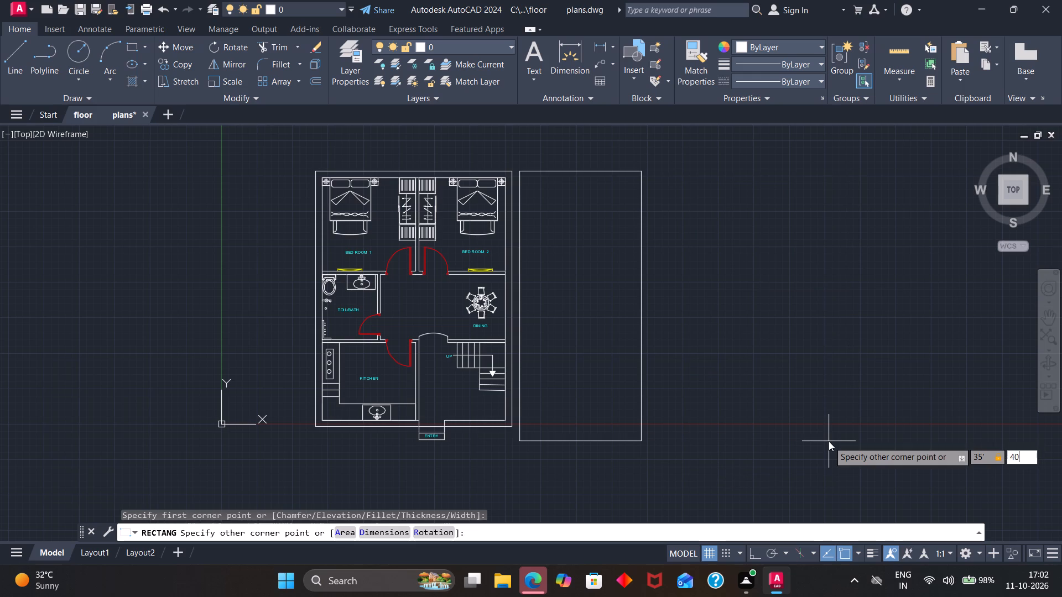
key(apostrophe)
key(Return)
Move the new rectangle level with the floor plan's bottom edge, about 17'-7" from its outer wall.
scroll(820, 431, down, 3)
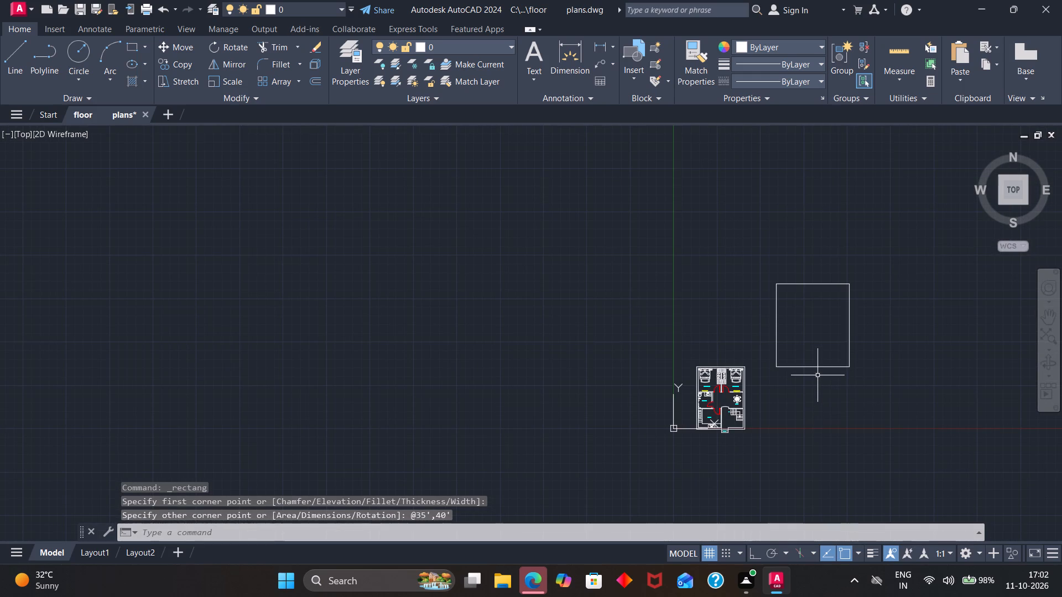
click(818, 365)
key(m)
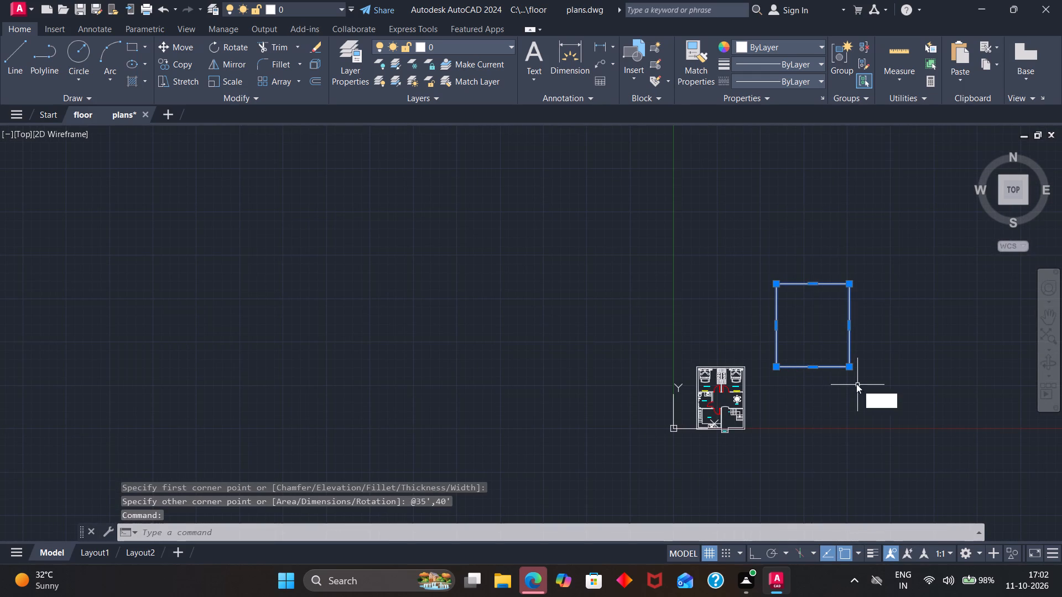
key(Return)
click(777, 366)
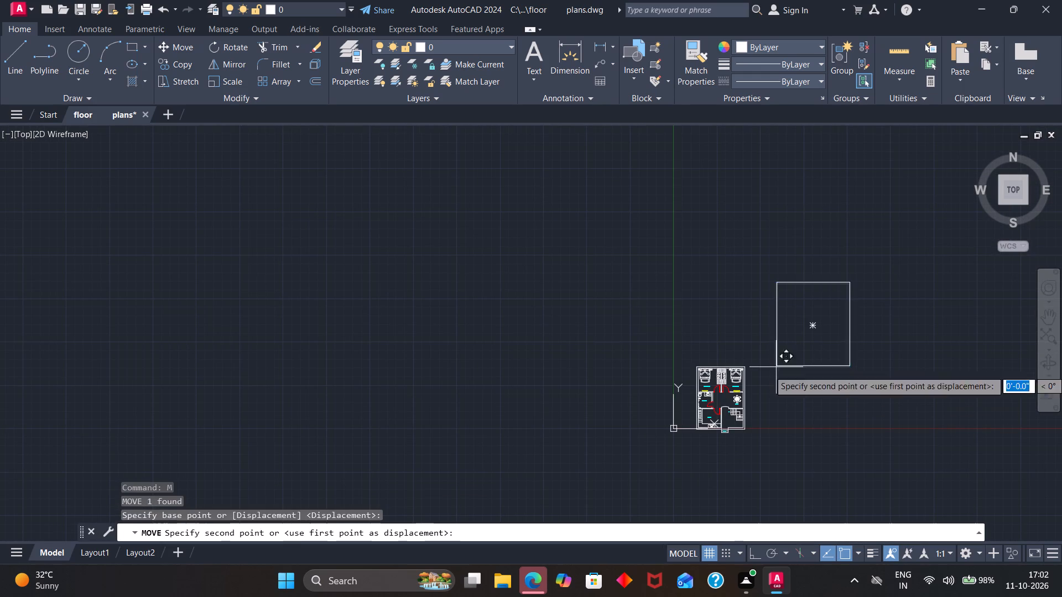
click(782, 430)
Offset the new 35' by 40' rectangle 9" inward to form the outer wall thickness.
scroll(823, 413, down, 1)
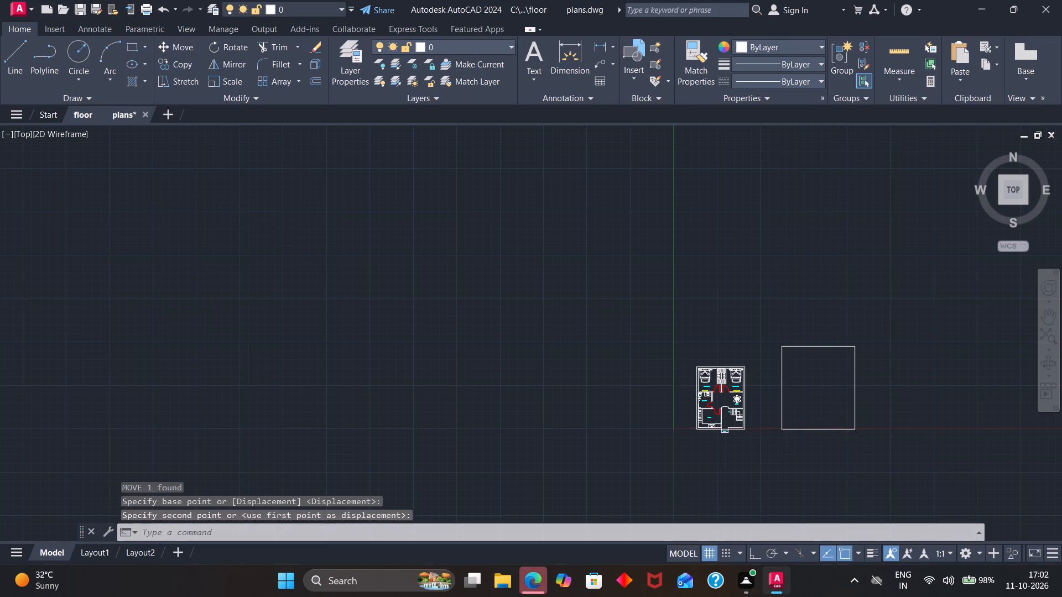
scroll(823, 413, up, 4)
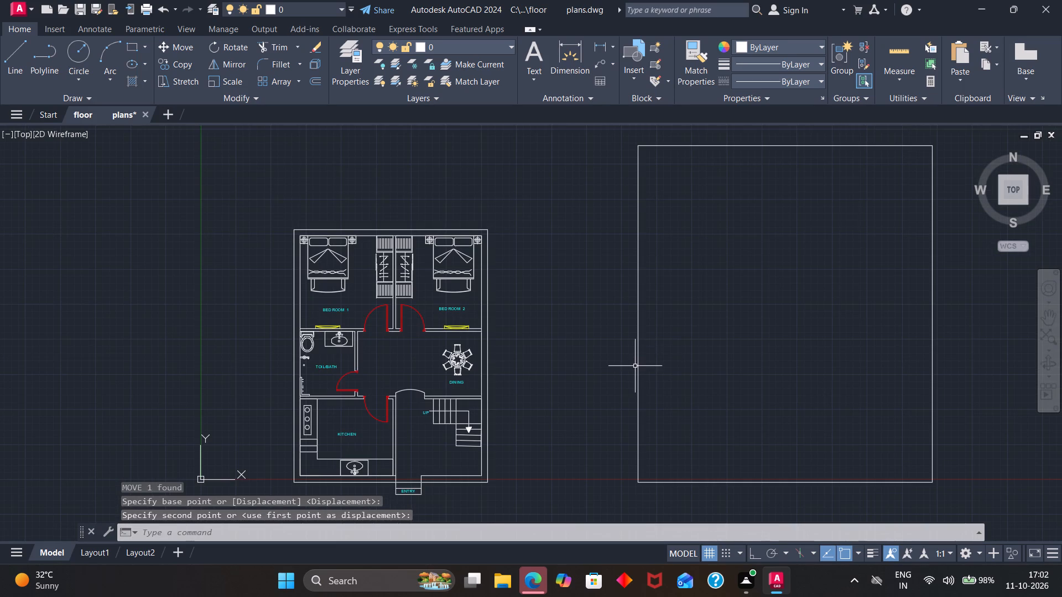
key(o)
key(Return)
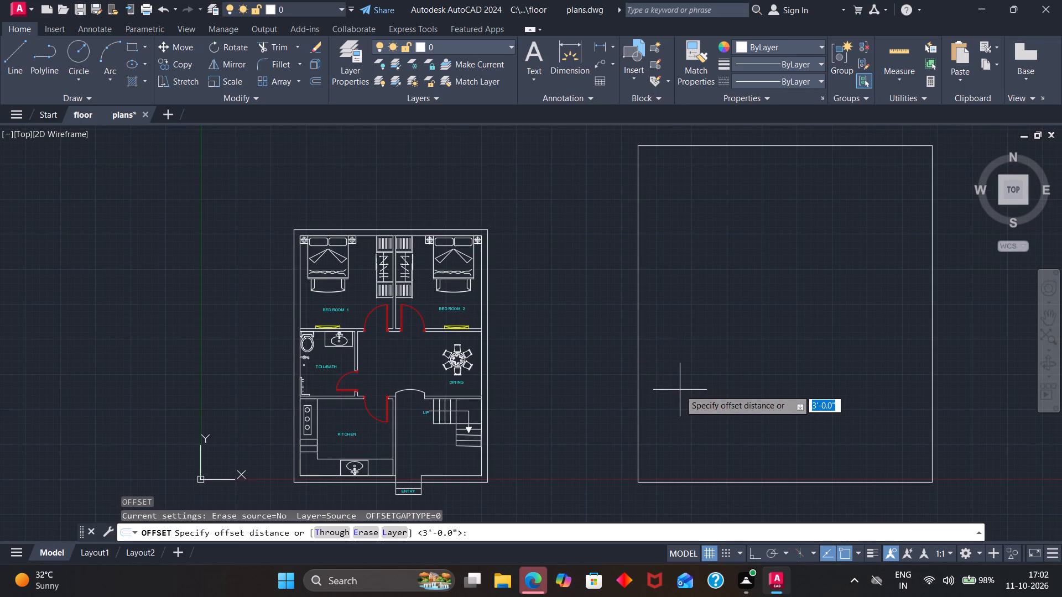
key(9)
key(Return)
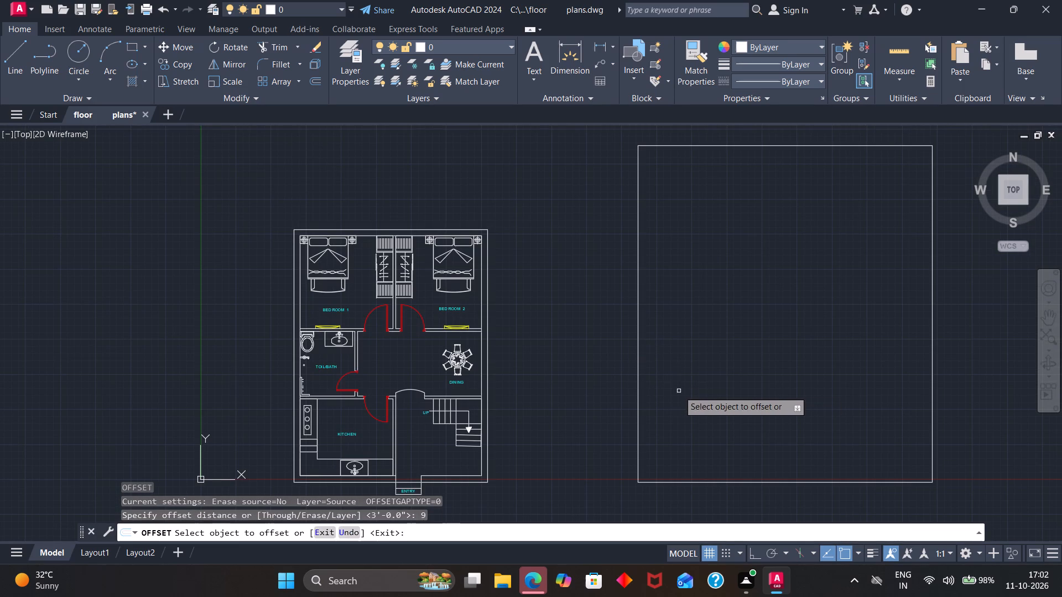
click(637, 381)
click(685, 378)
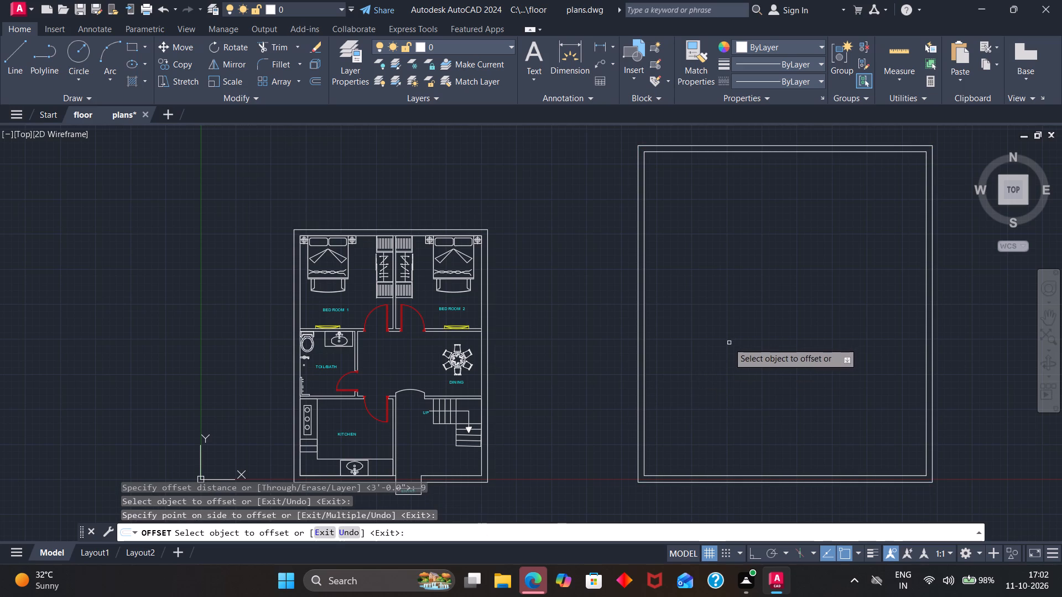
scroll(726, 344, down, 2)
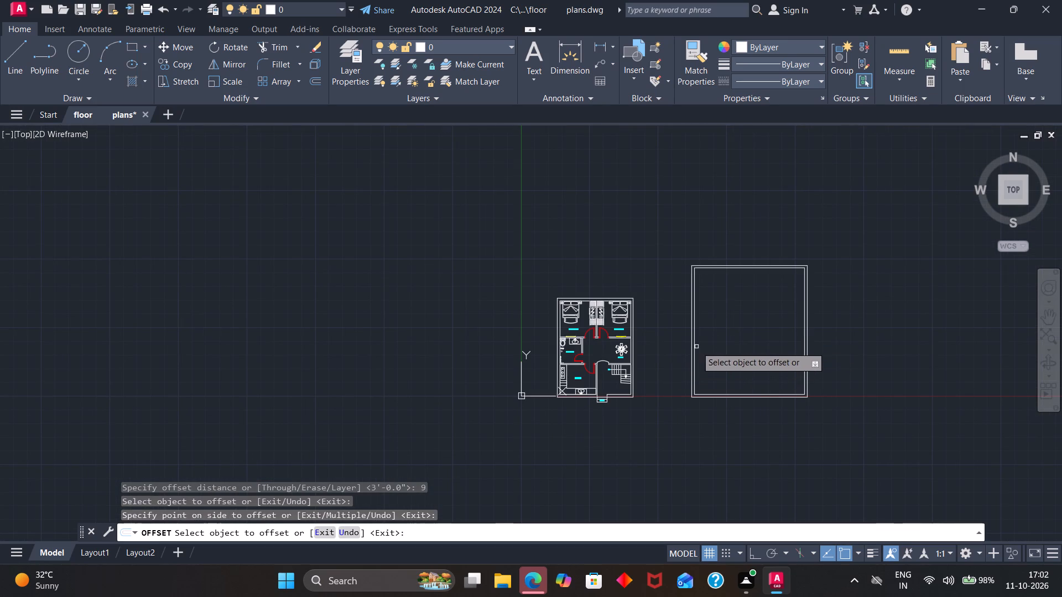
key(Escape)
Explode the new plan's outer and inner rectangles into separate lines.
drag(804, 224, 755, 350)
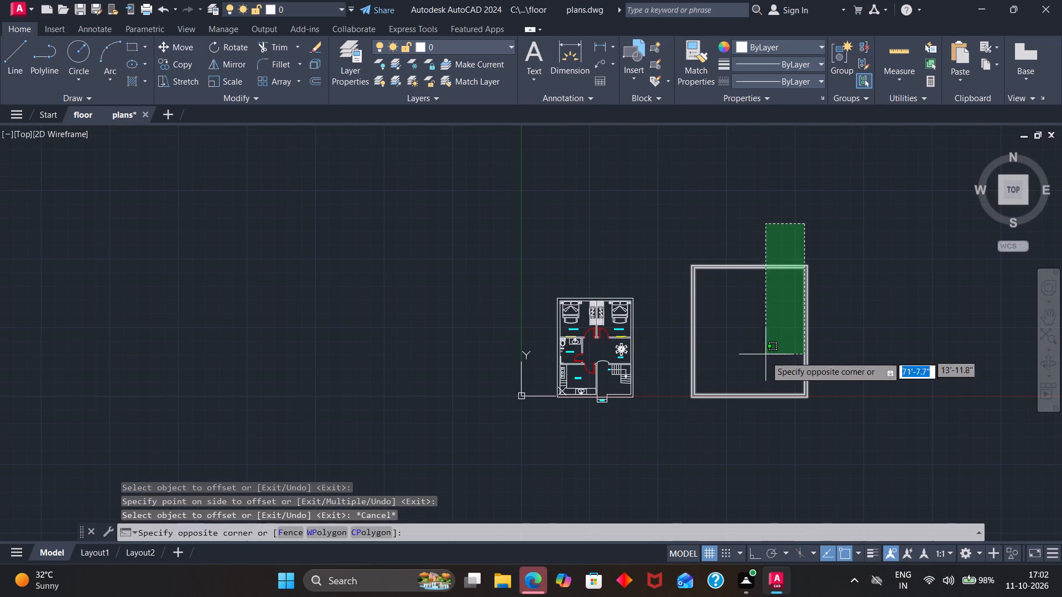
click(758, 348)
key(x)
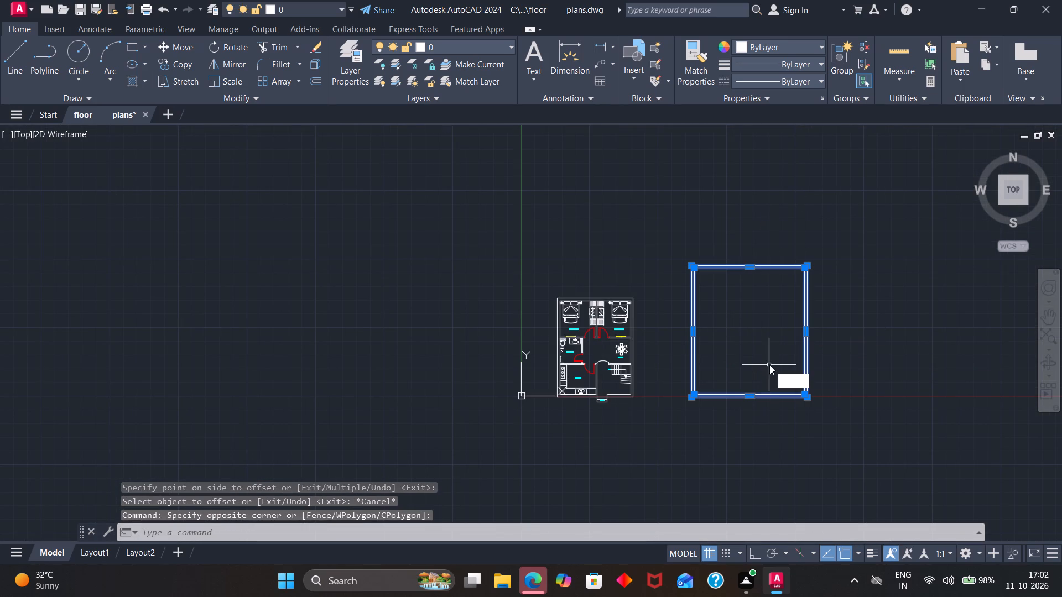
key(Return)
Offset the new plan's top inner wall line 6' downward.
scroll(877, 302, up, 2)
scroll(790, 371, down, 1)
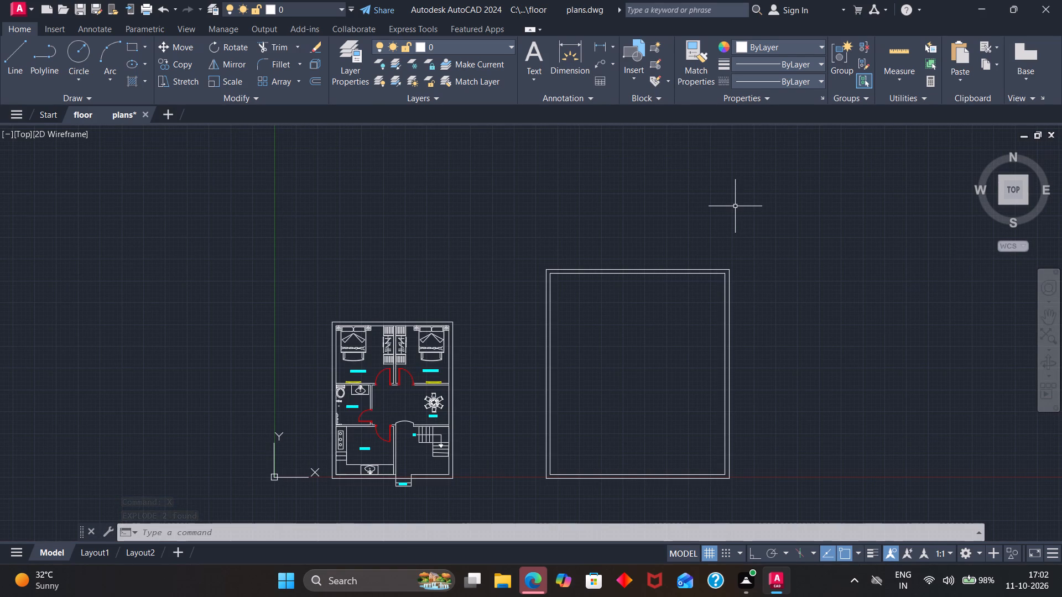
scroll(575, 267, up, 2)
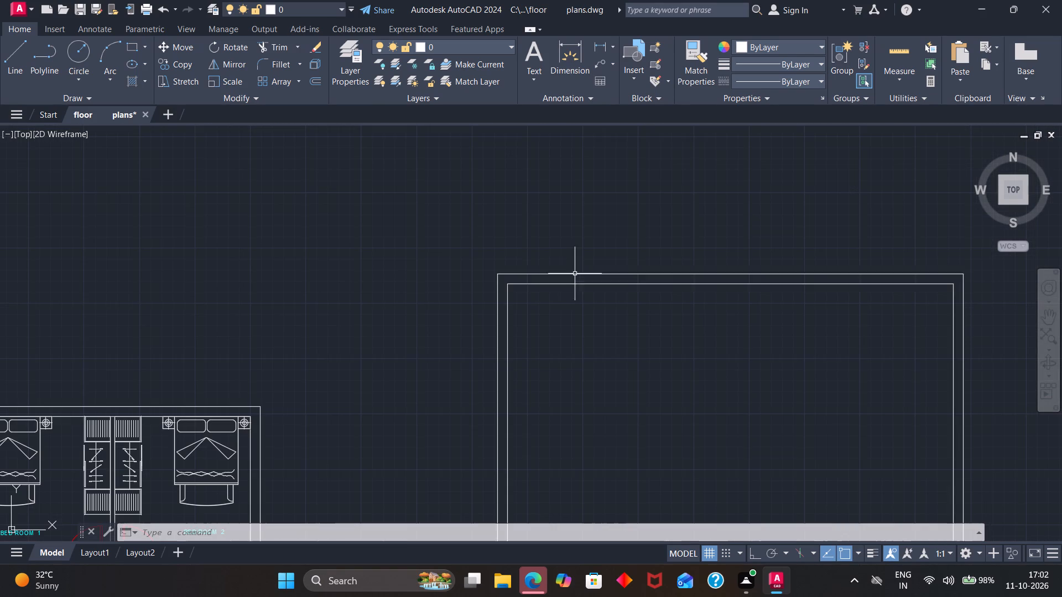
click(558, 284)
key(o)
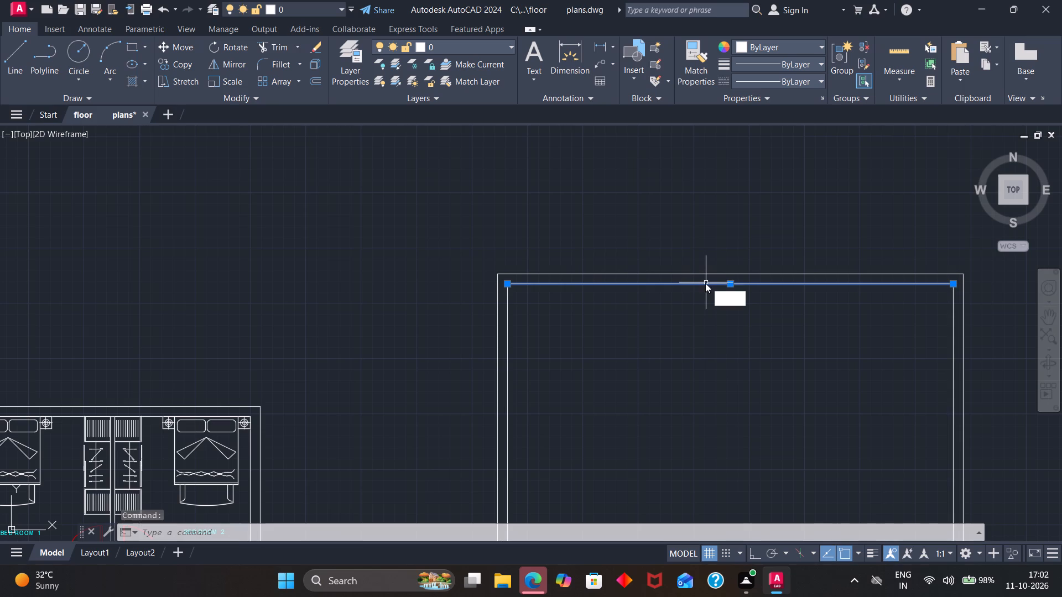
key(Return)
key(6)
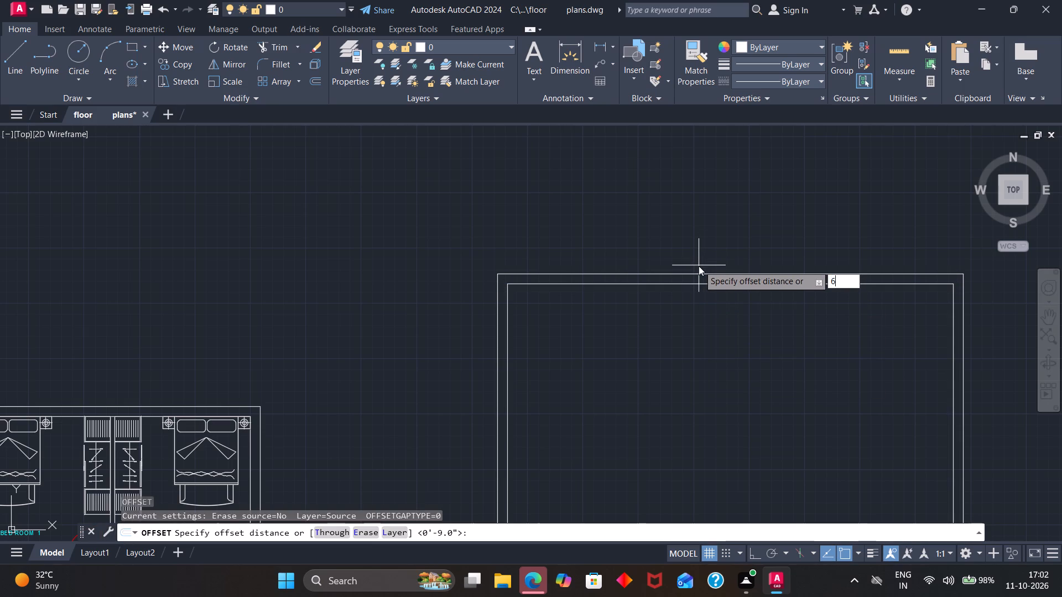
key(apostrophe)
key(Return)
click(575, 322)
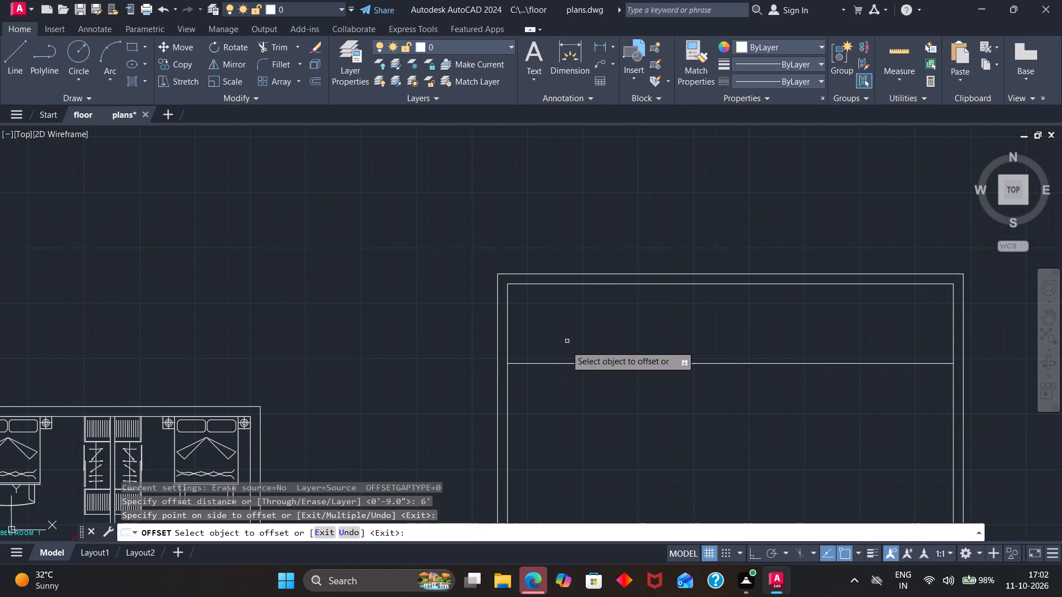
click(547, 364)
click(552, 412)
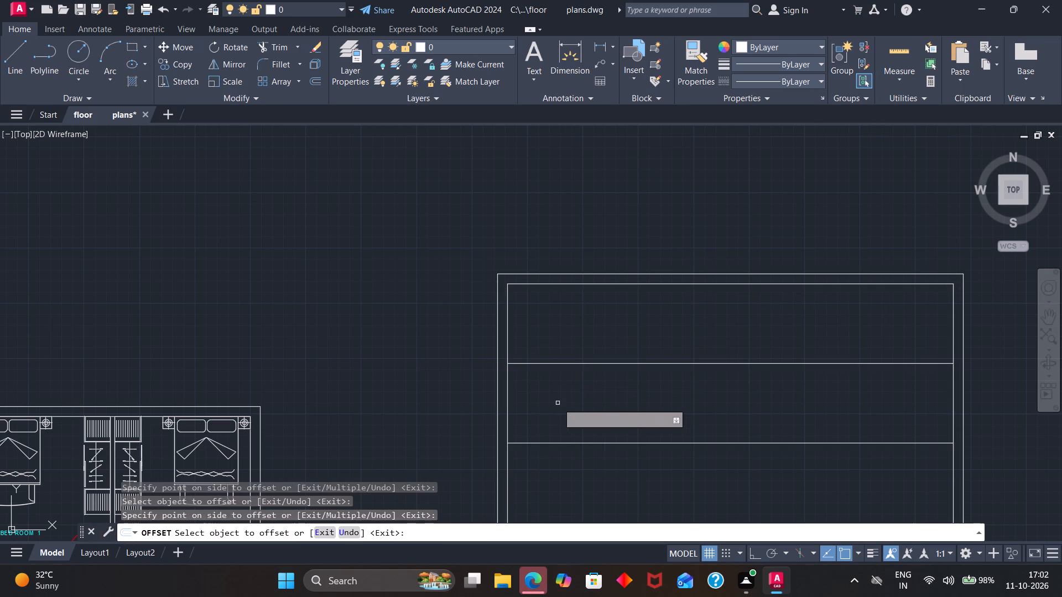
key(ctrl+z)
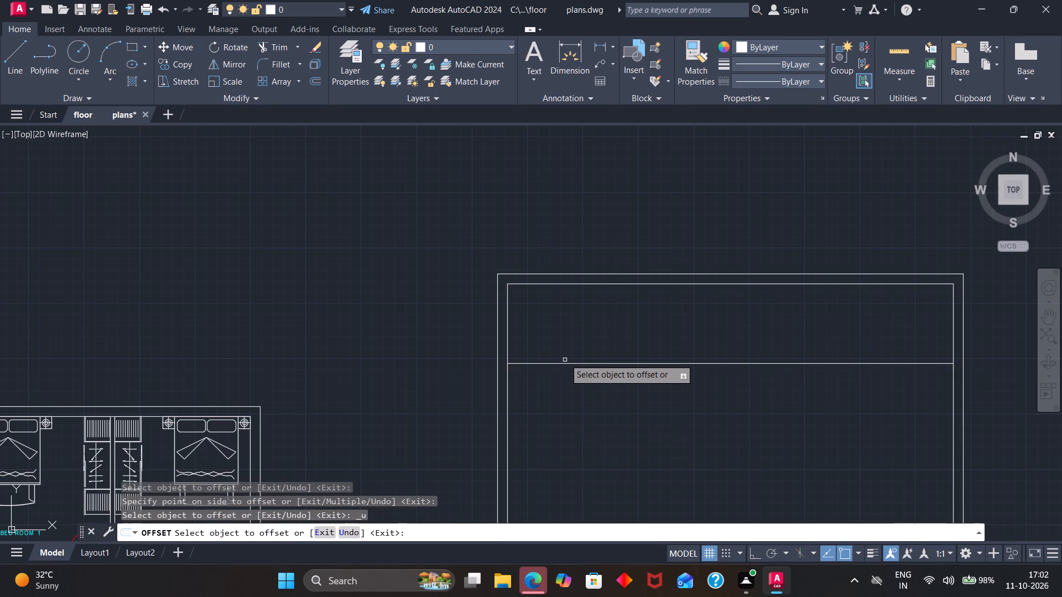
Offset the horizontal line below the top wall 4" downward to give that partition its thickness.
click(563, 362)
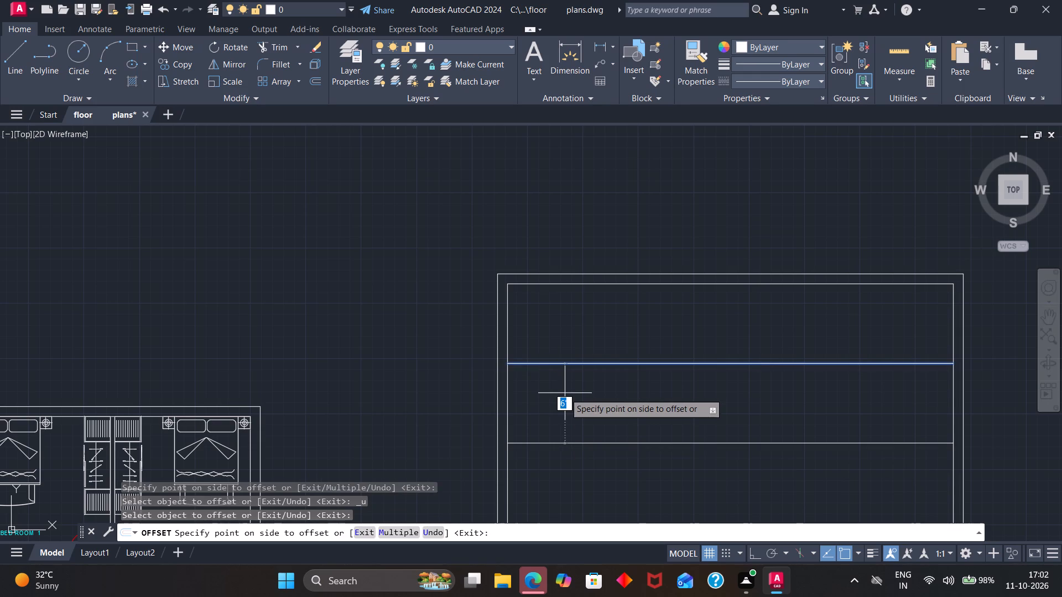
key(4)
key(Return)
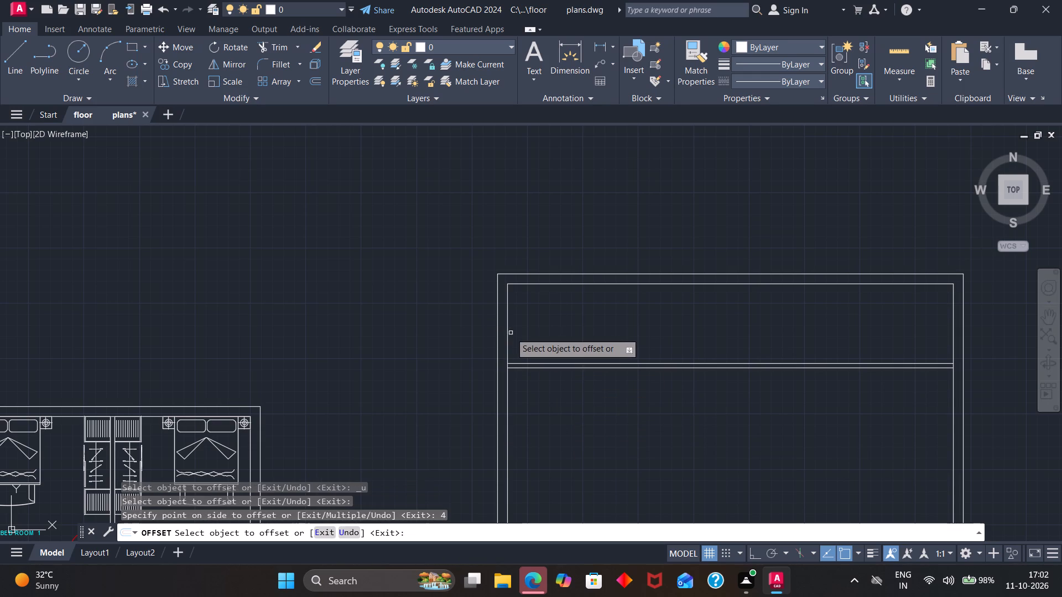
Offset the left inner wall line 4' inward, and offset the resulting line 4" to make a vertical partition.
click(508, 333)
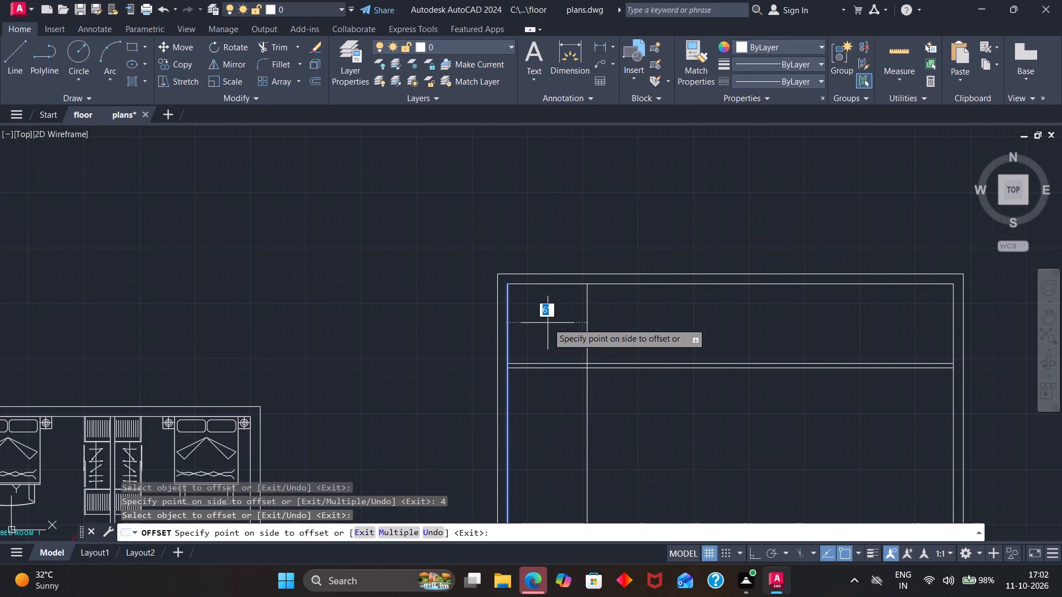
text(4')
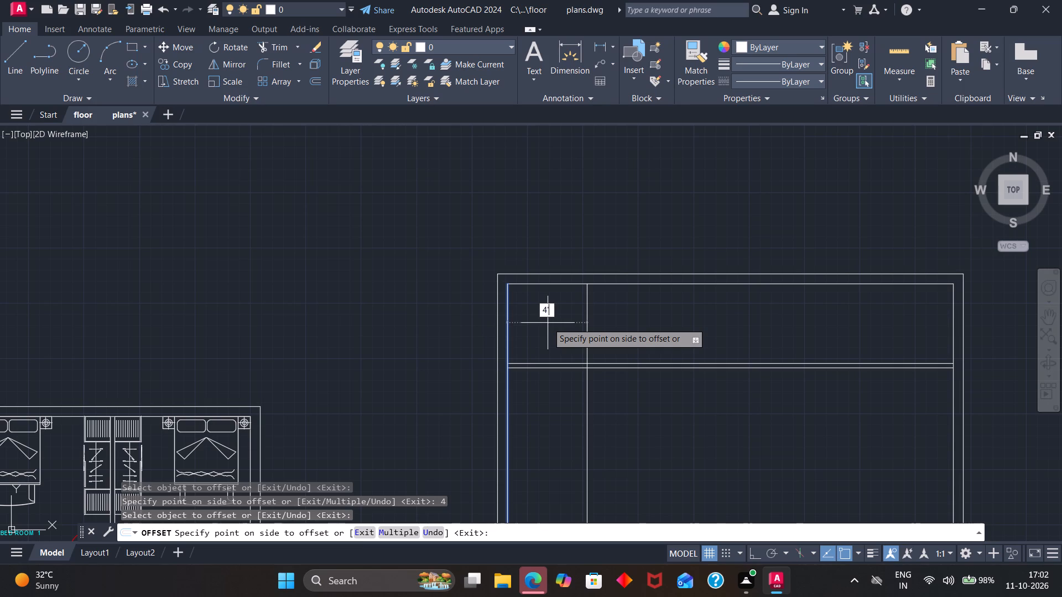
key(Return)
click(559, 318)
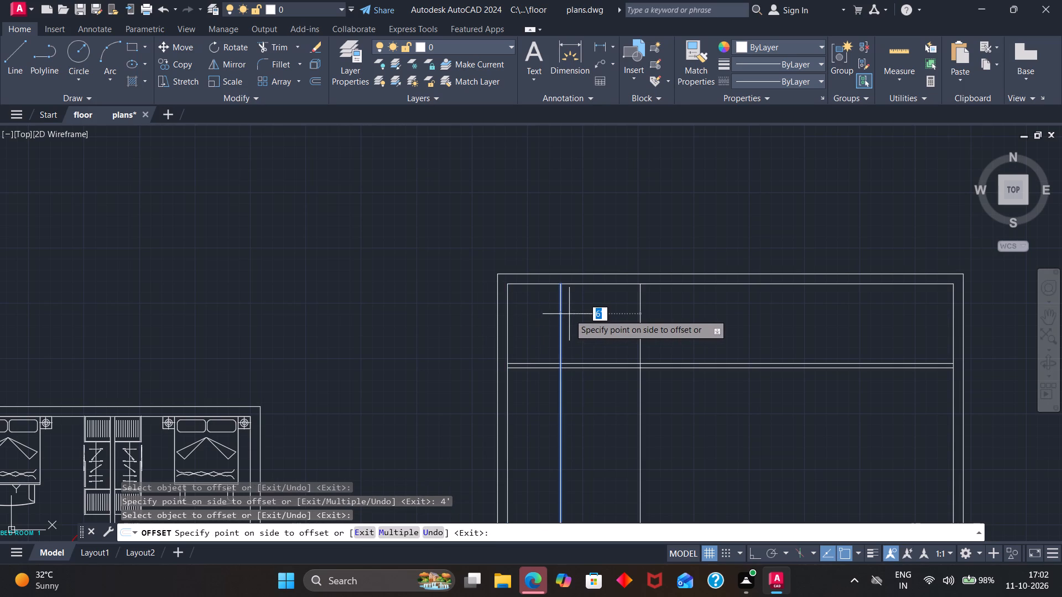
key(4)
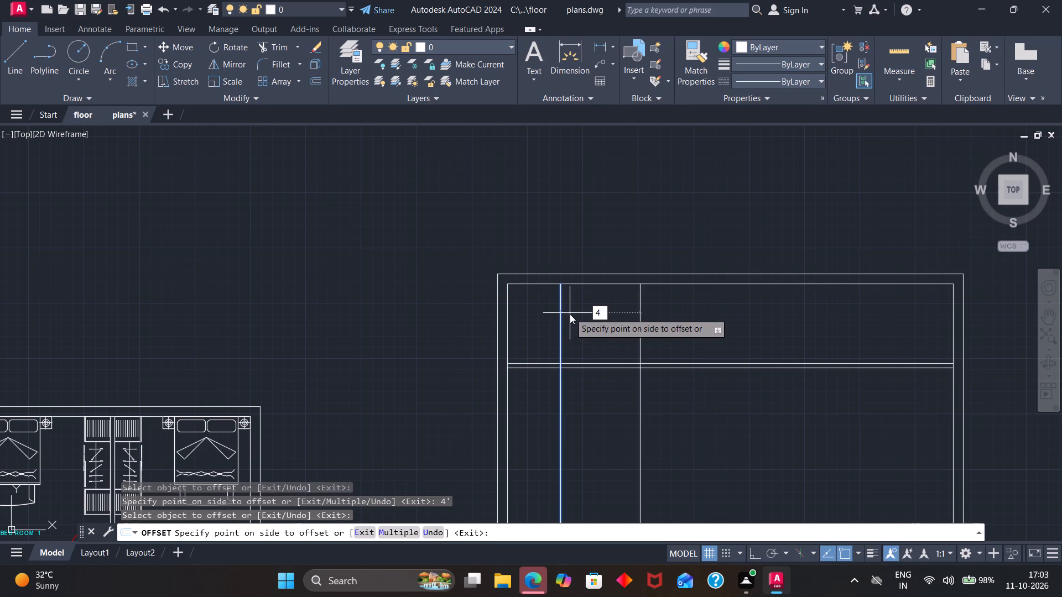
key(Return)
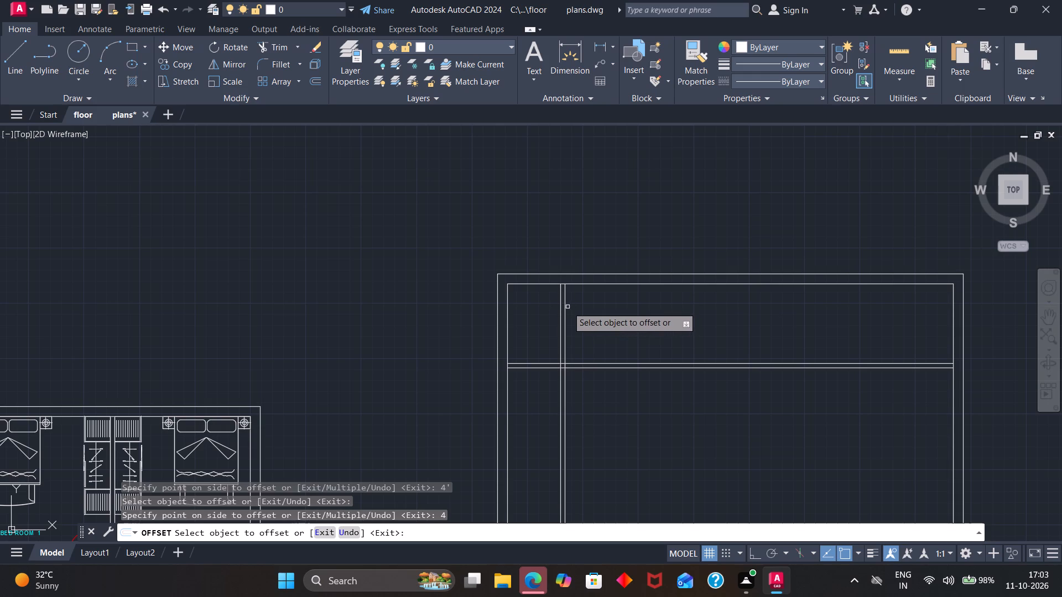
Add a second 4" vertical partition by offsetting the first partition's right line 12' to the right.
click(566, 308)
text(12)
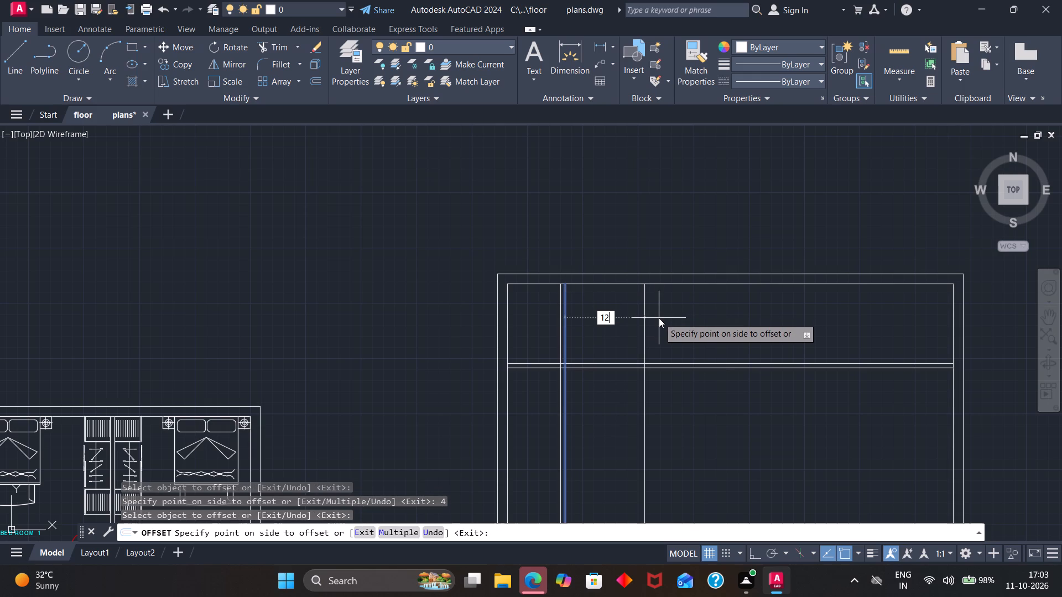
key(apostrophe)
key(Return)
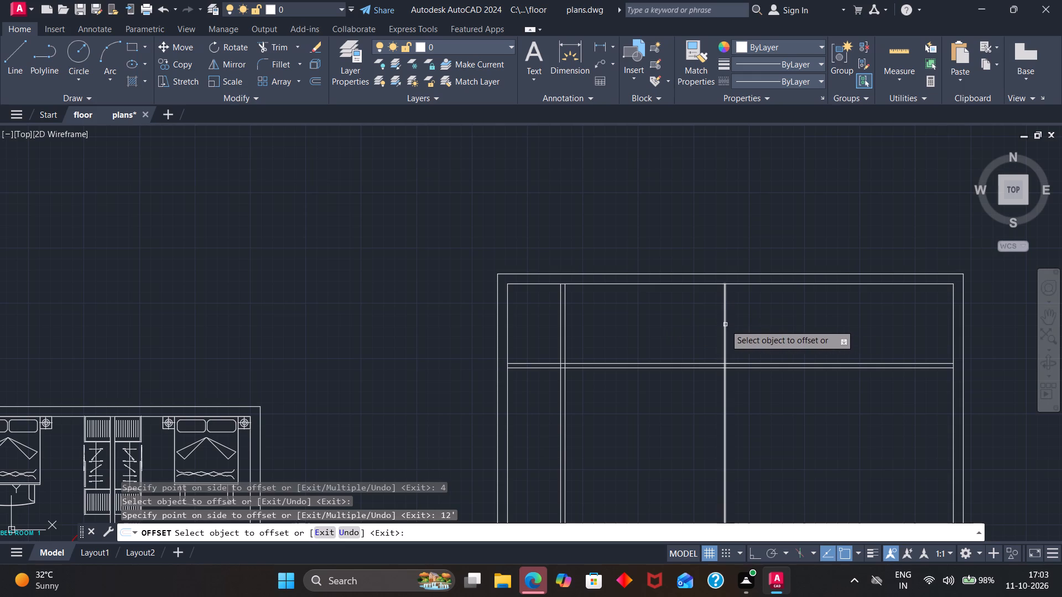
click(725, 324)
key(4)
key(Return)
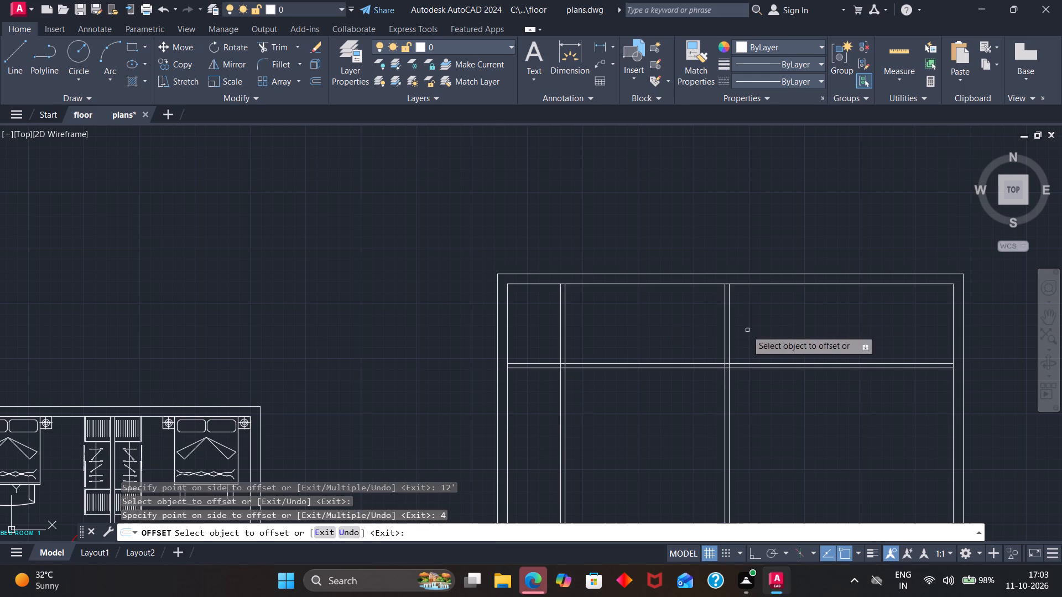
Add a second 4" horizontal partition by offsetting the top inner wall line 13' downward.
click(683, 285)
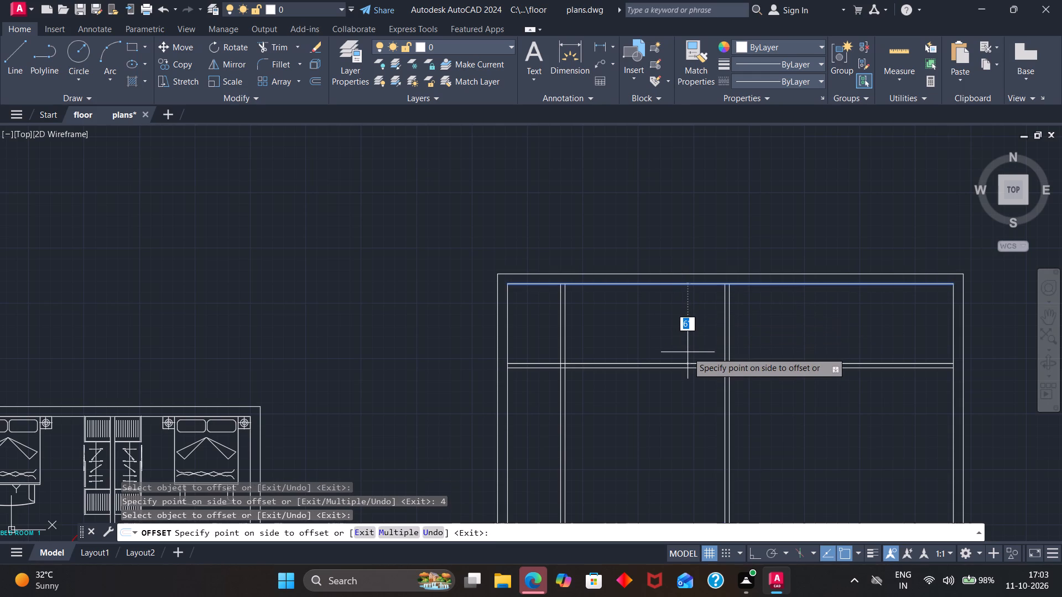
text(13')
key(Return)
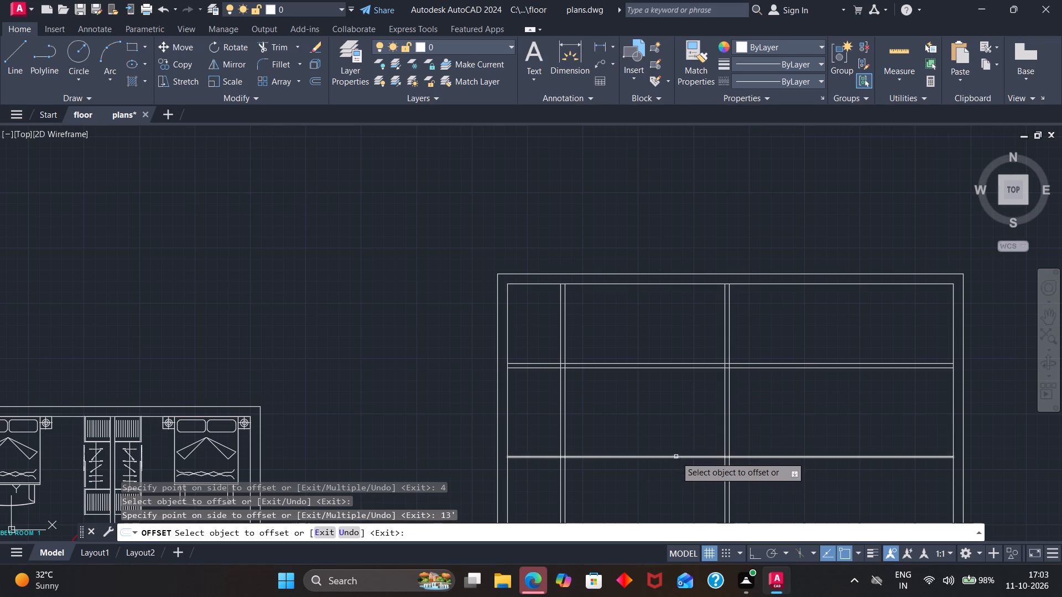
click(676, 455)
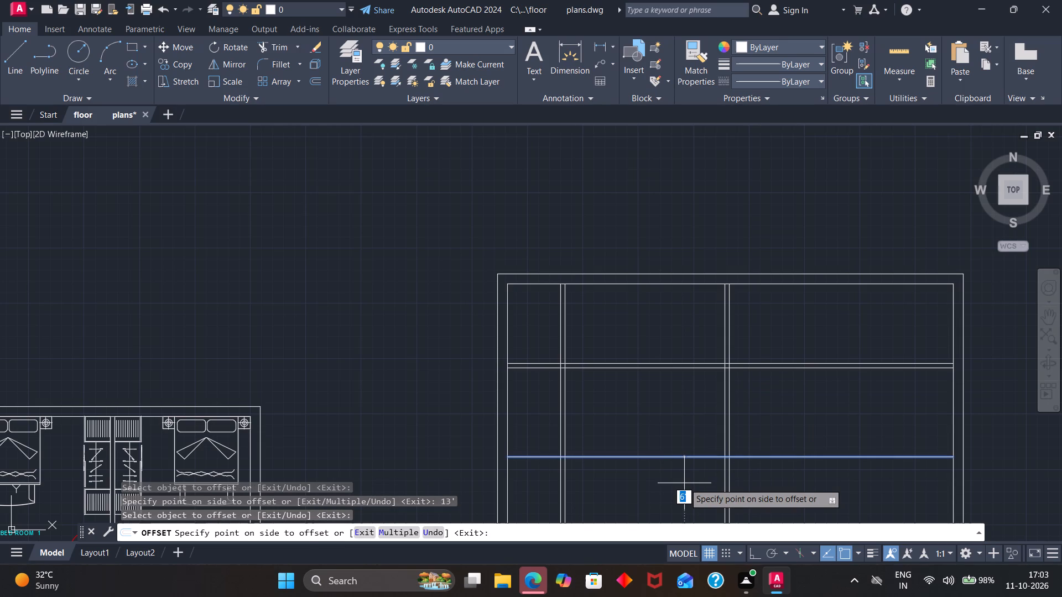
key(4)
key(Return)
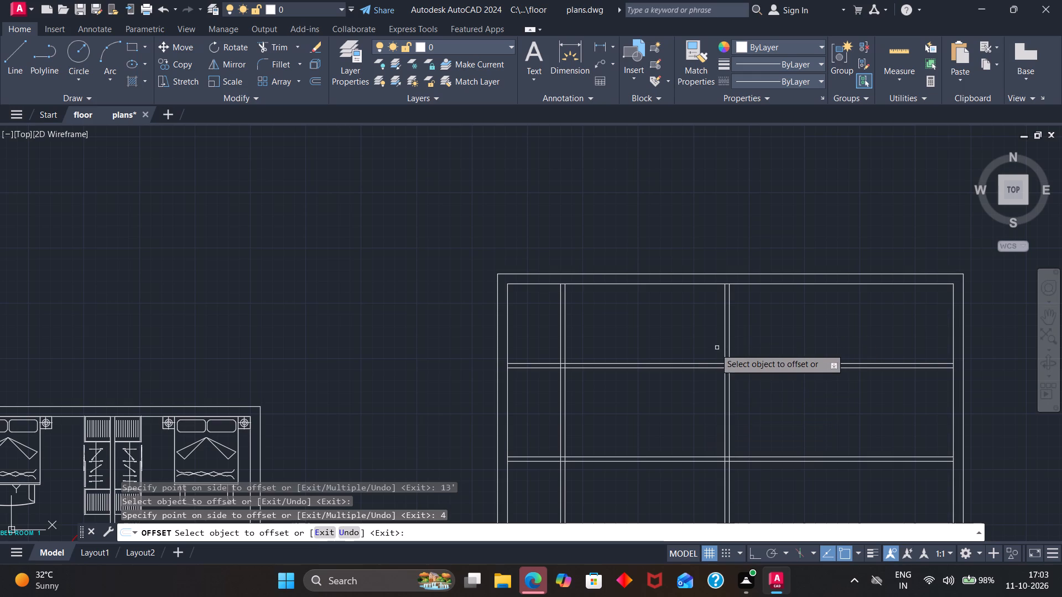
Add a third 4" vertical partition by offsetting the second vertical partition's right line 12' to the right.
click(730, 335)
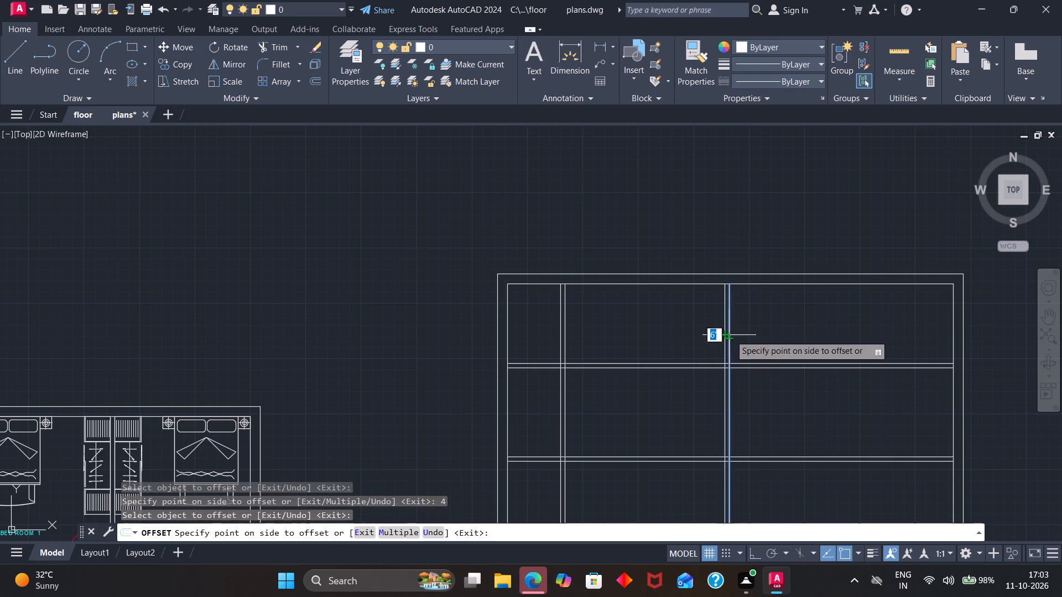
text(12)
key(apostrophe)
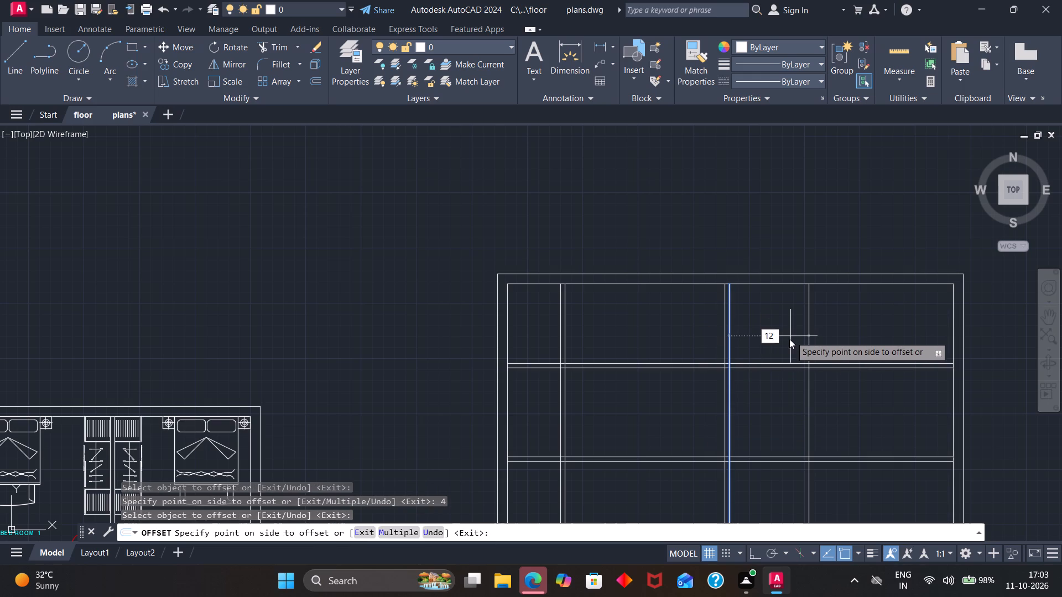
key(Return)
click(889, 338)
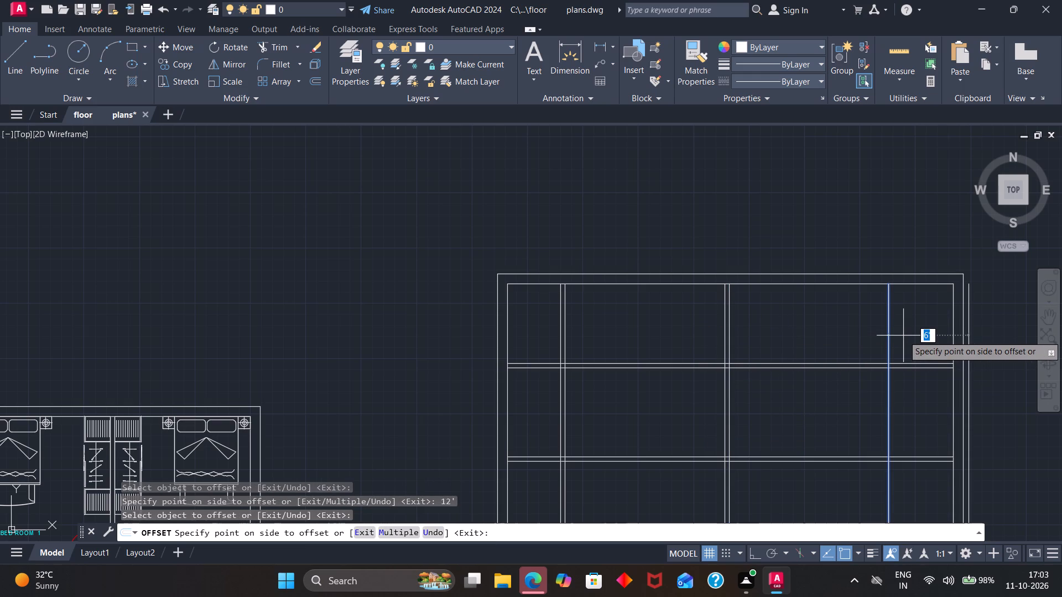
key(4)
key(Return)
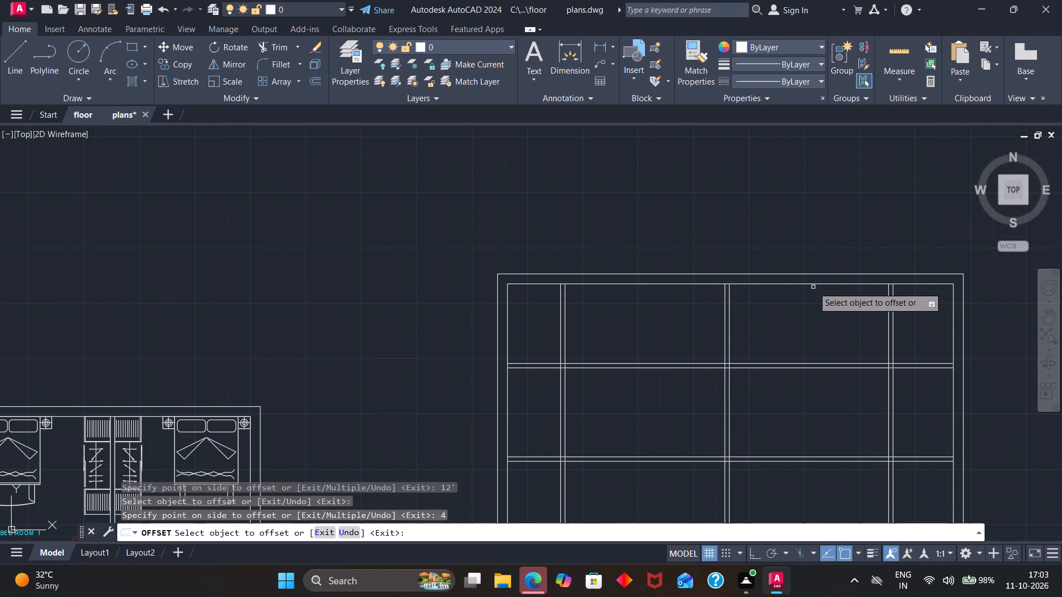
click(813, 284)
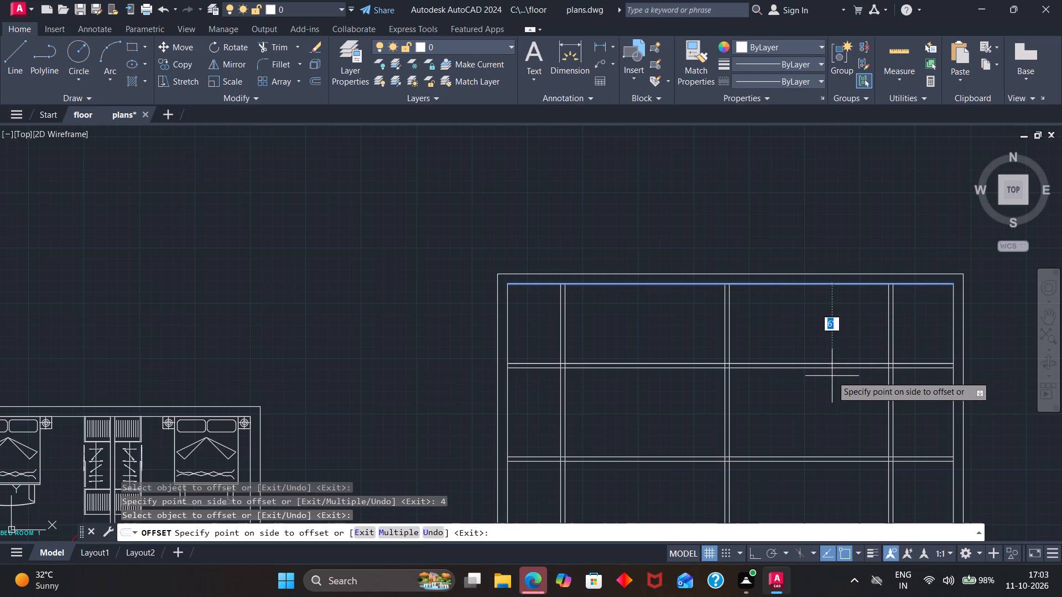
key(Escape)
scroll(829, 368, down, 1)
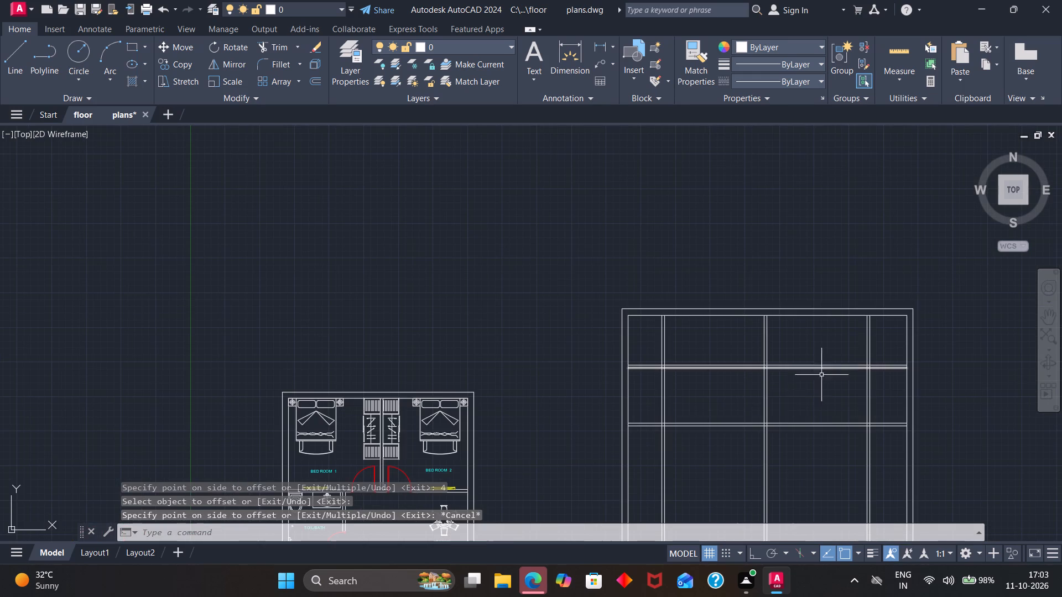
Trim the upper horizontal partition to the narrow left bay only, and cut the lower horizontal partition out of both outer bays.
click(279, 50)
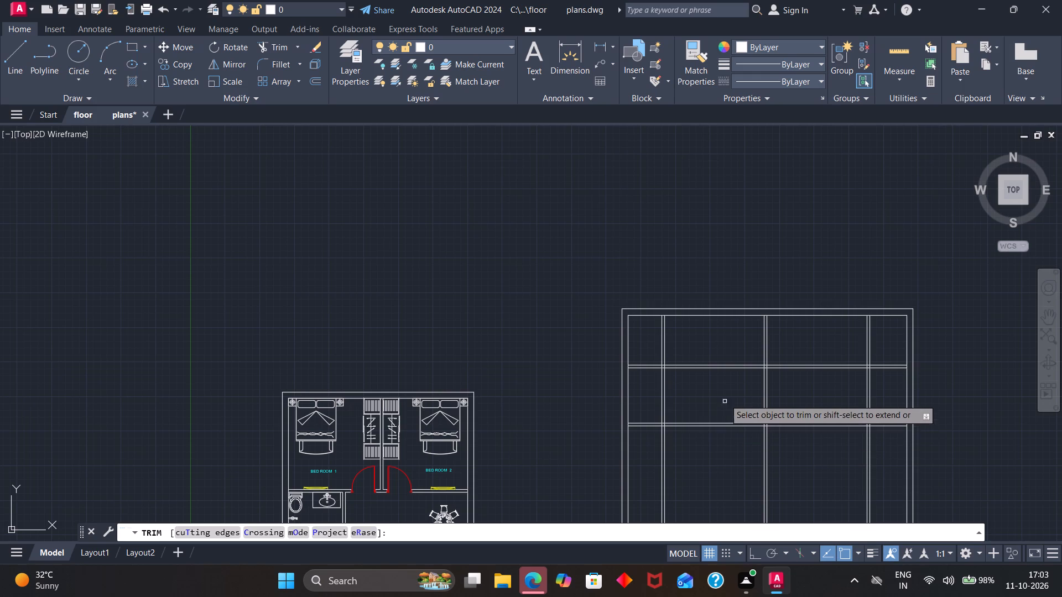
drag(726, 347, 730, 396)
drag(801, 343, 801, 381)
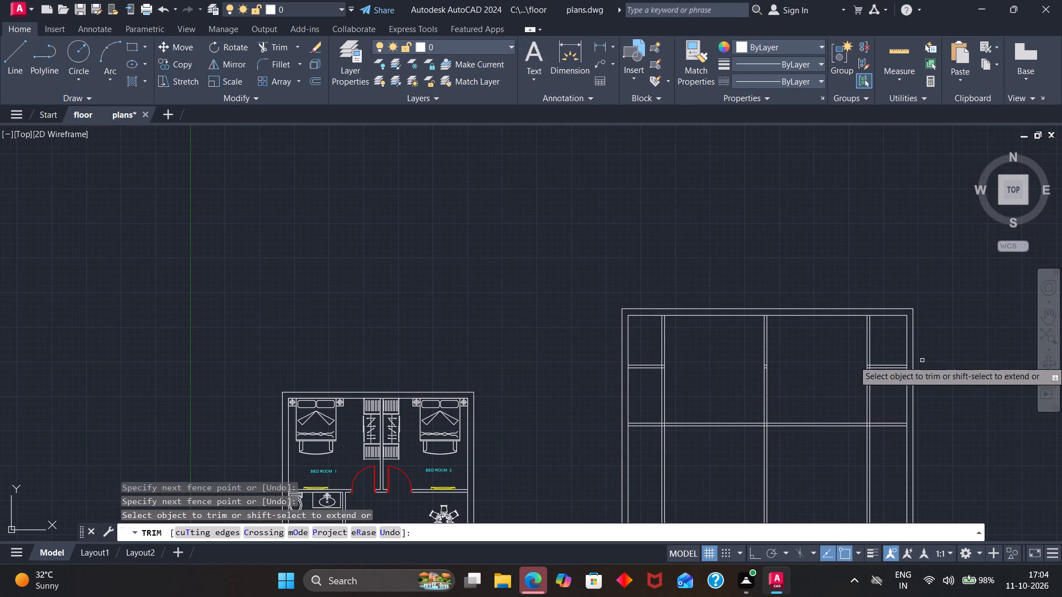
drag(888, 355, 891, 372)
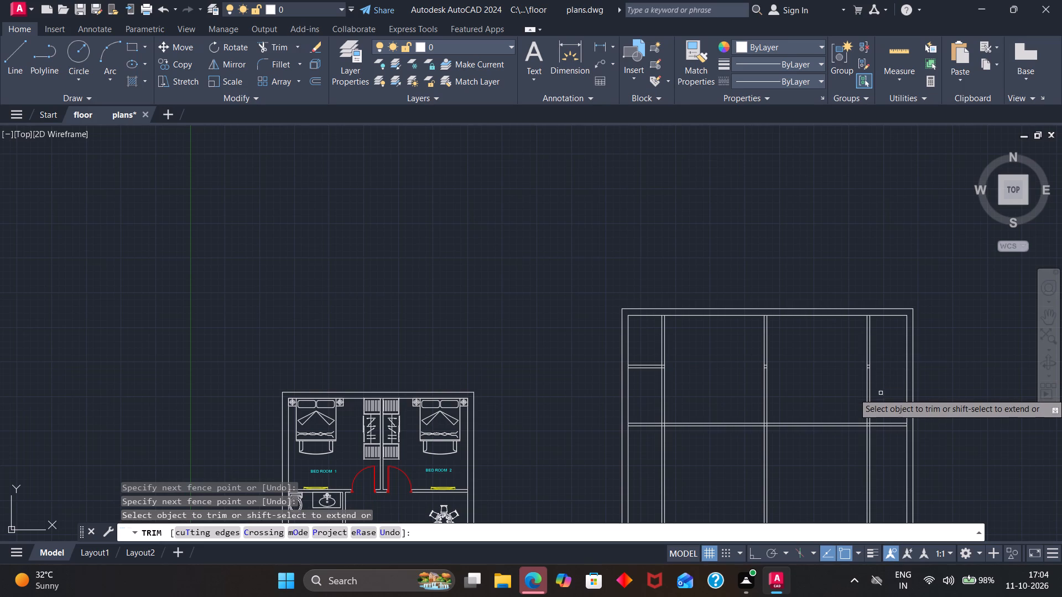
drag(882, 394, 888, 462)
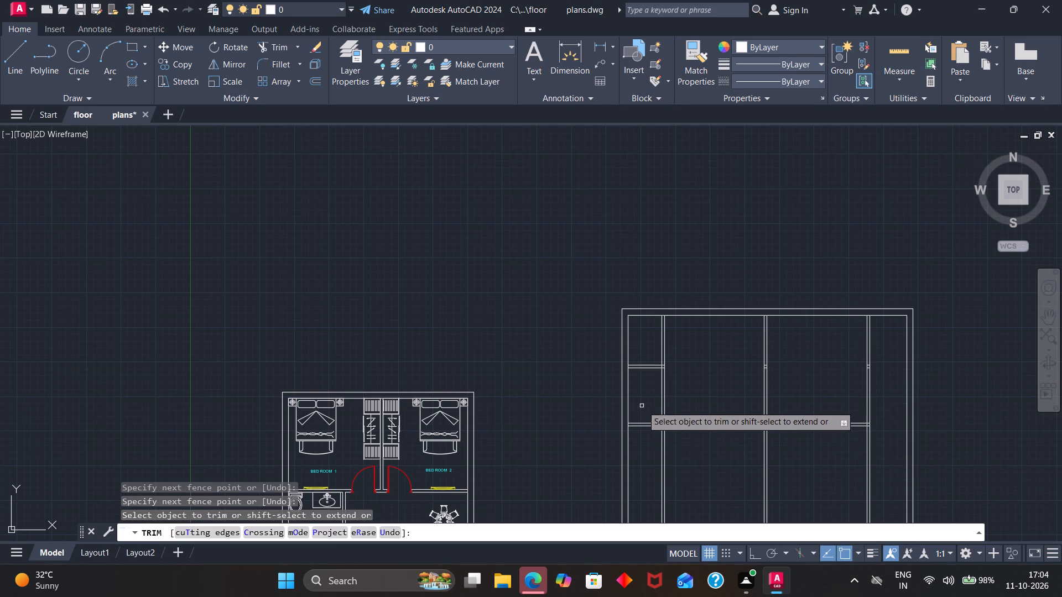
drag(645, 401, 642, 495)
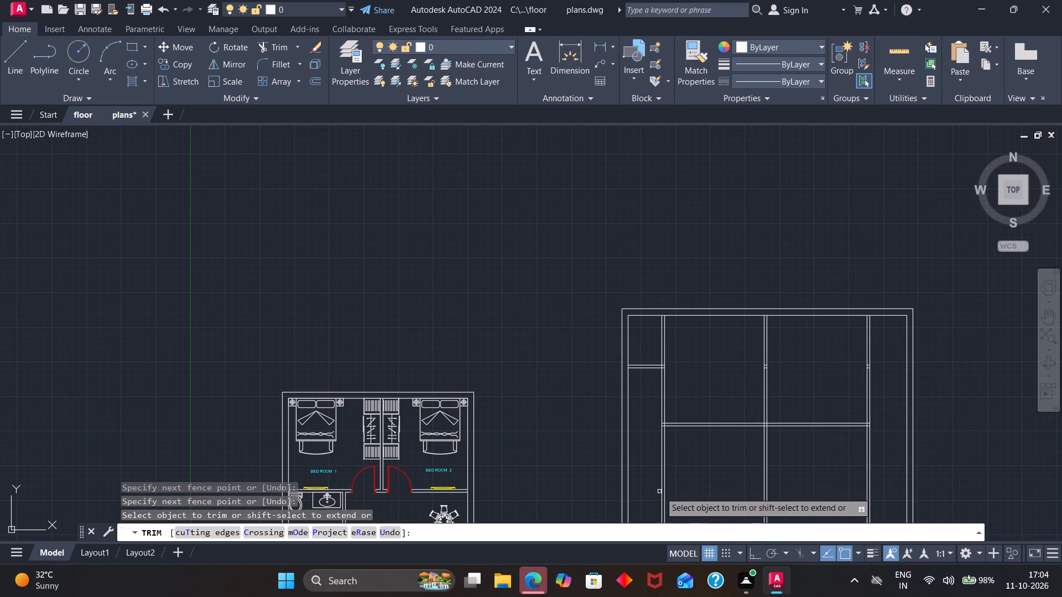
key(Escape)
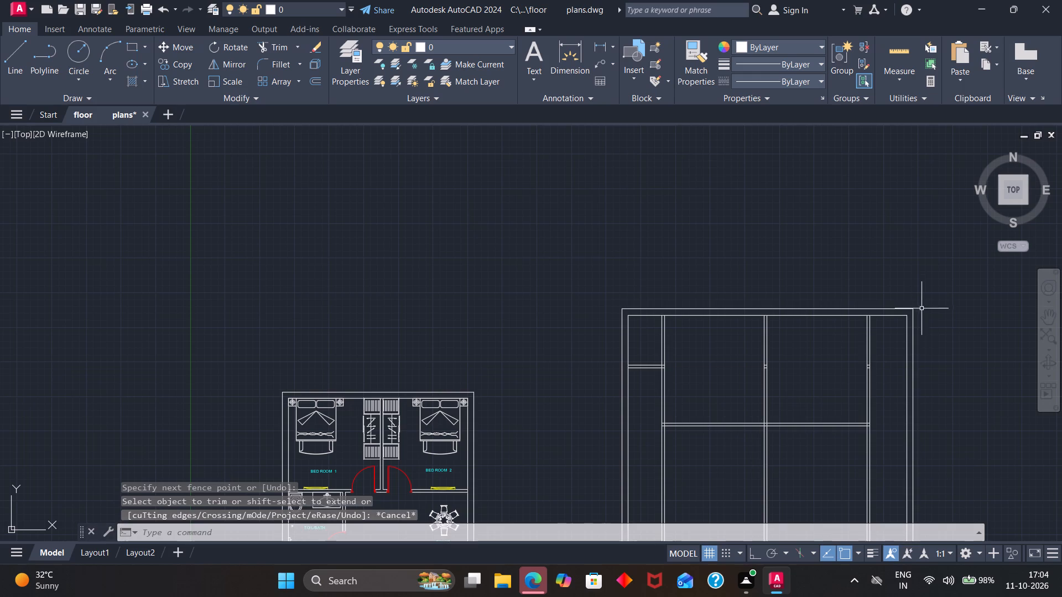
Offset the new plan's top inner wall line 8' downward, and offset the resulting line 4" to make a horizontal partition.
key(o)
key(Return)
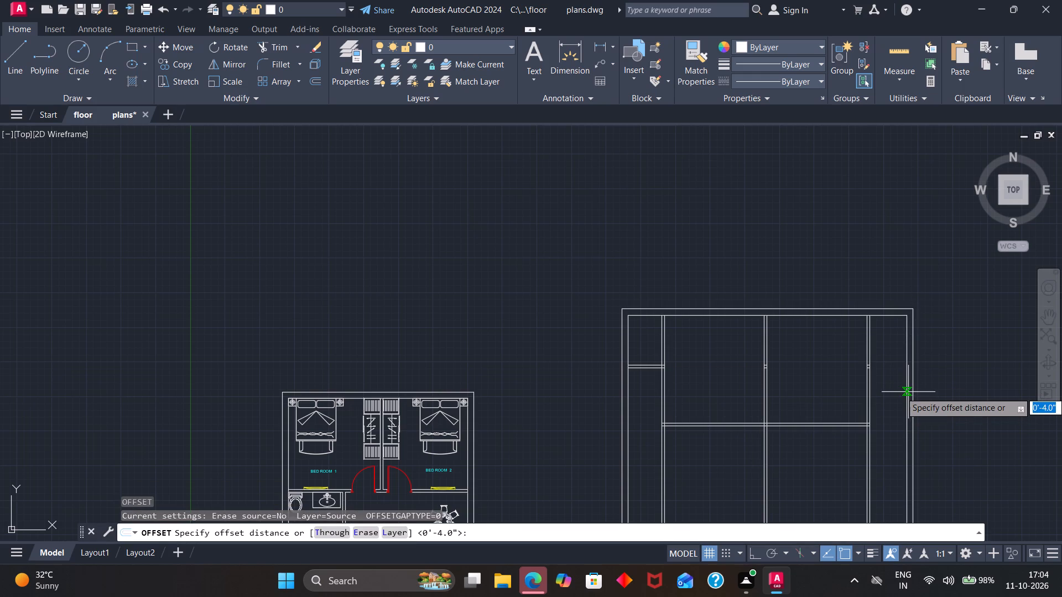
key(8)
key(apostrophe)
key(Return)
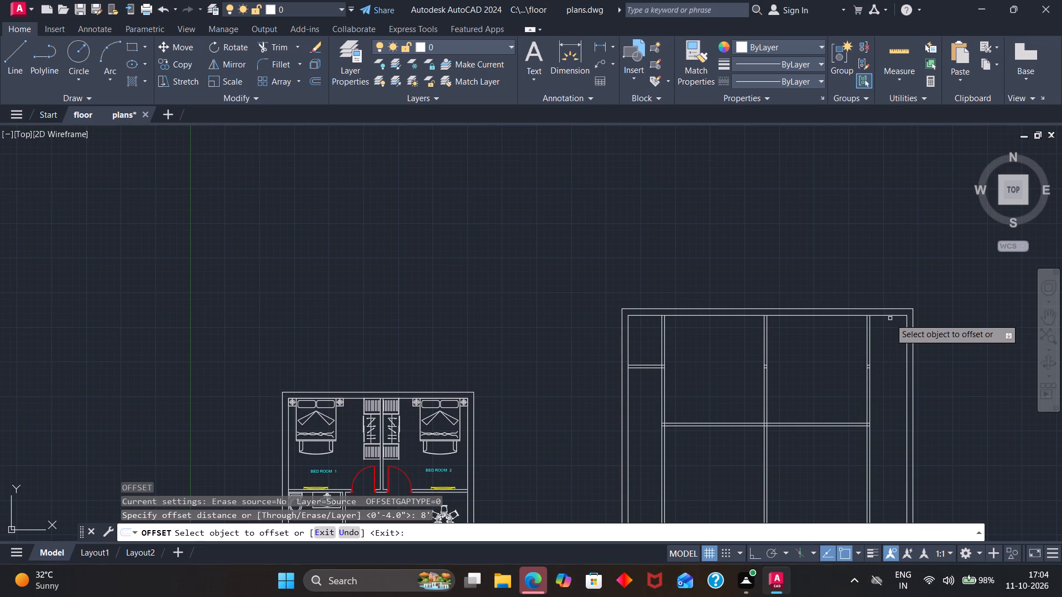
click(890, 316)
click(888, 358)
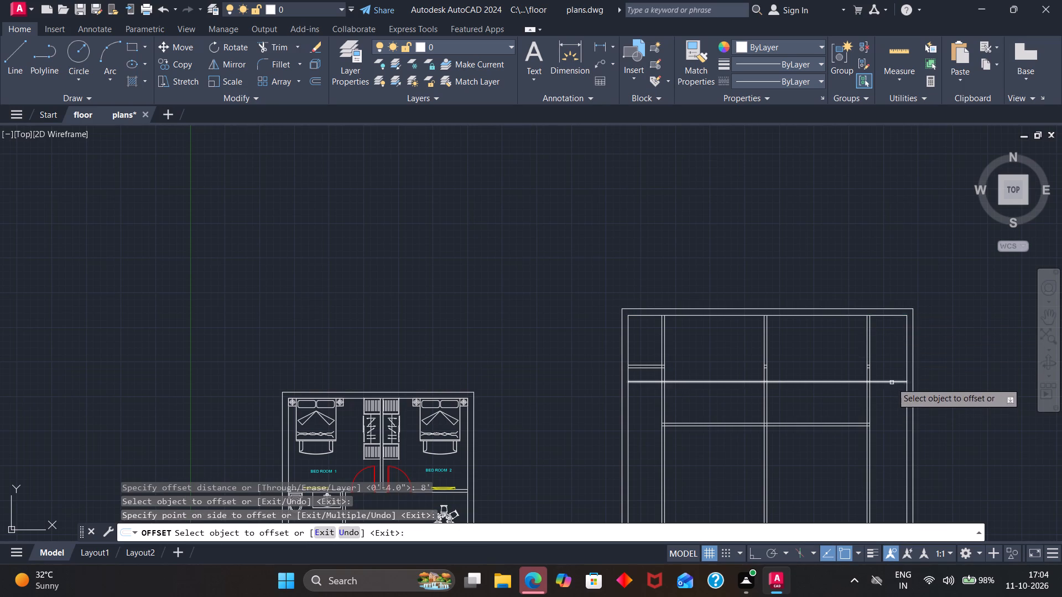
click(892, 383)
key(4)
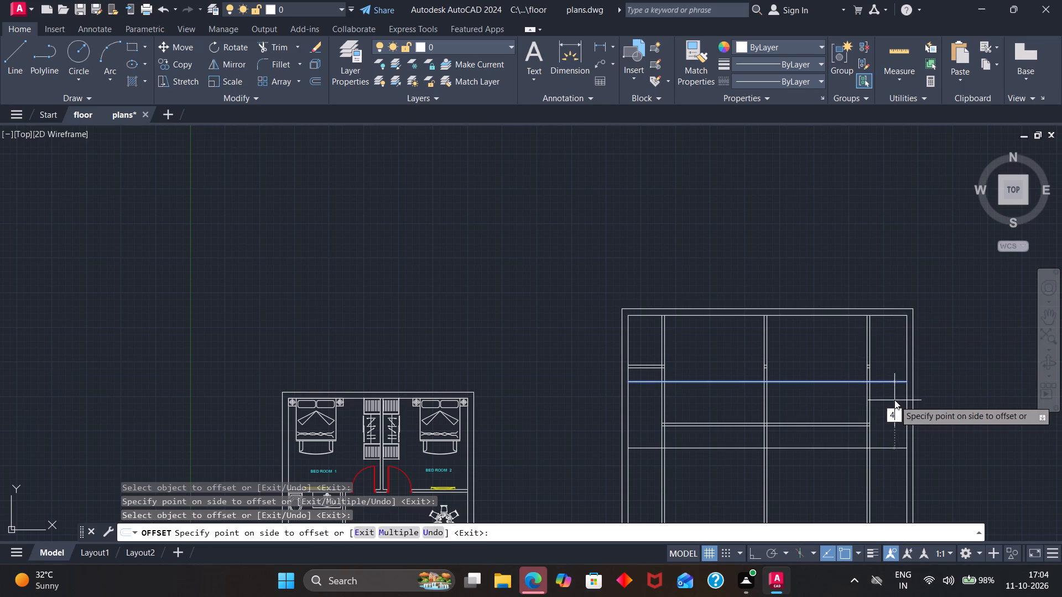
key(Return)
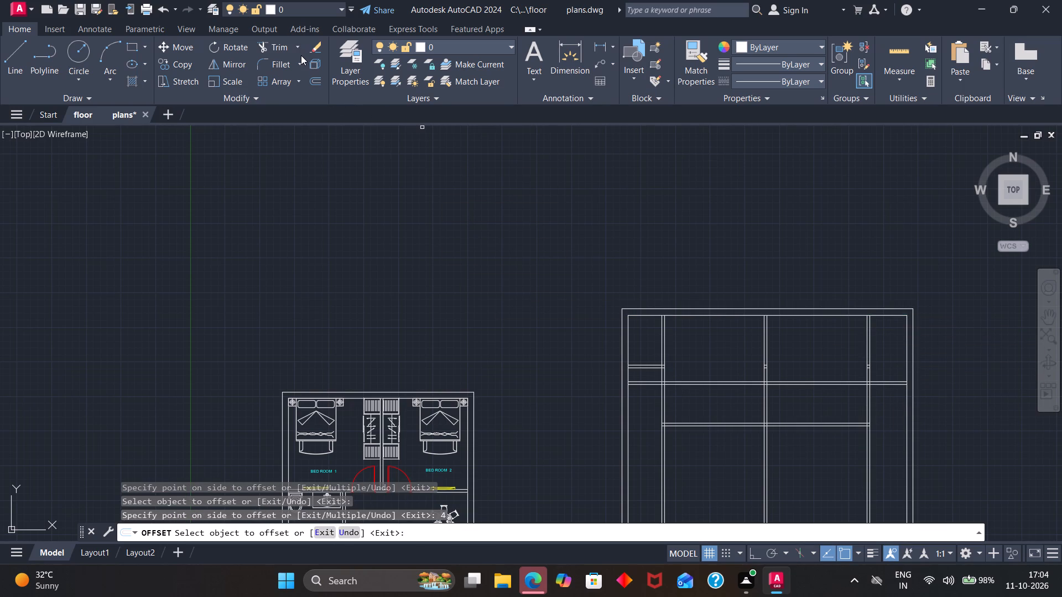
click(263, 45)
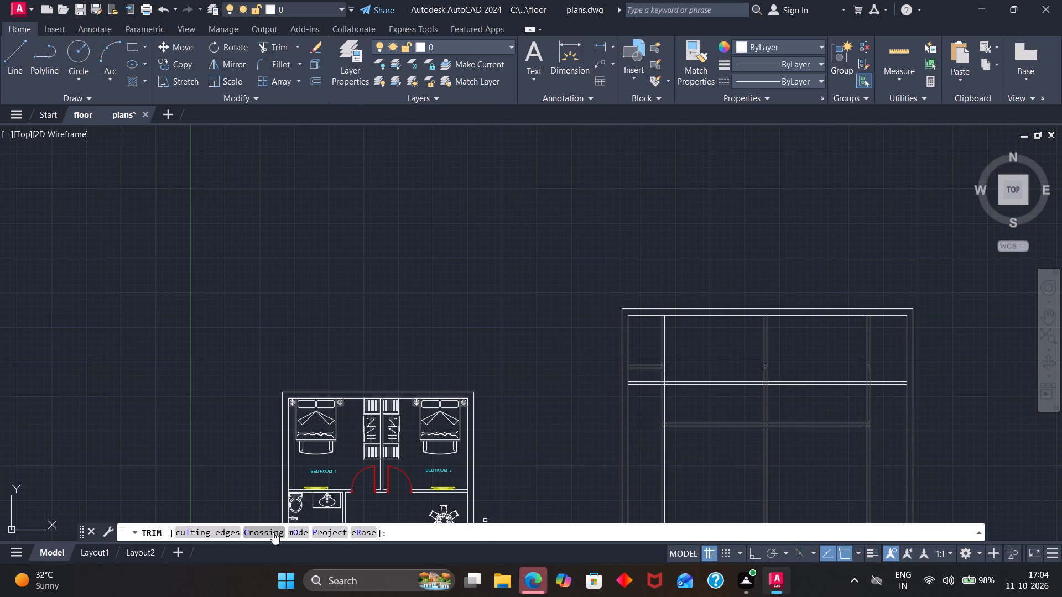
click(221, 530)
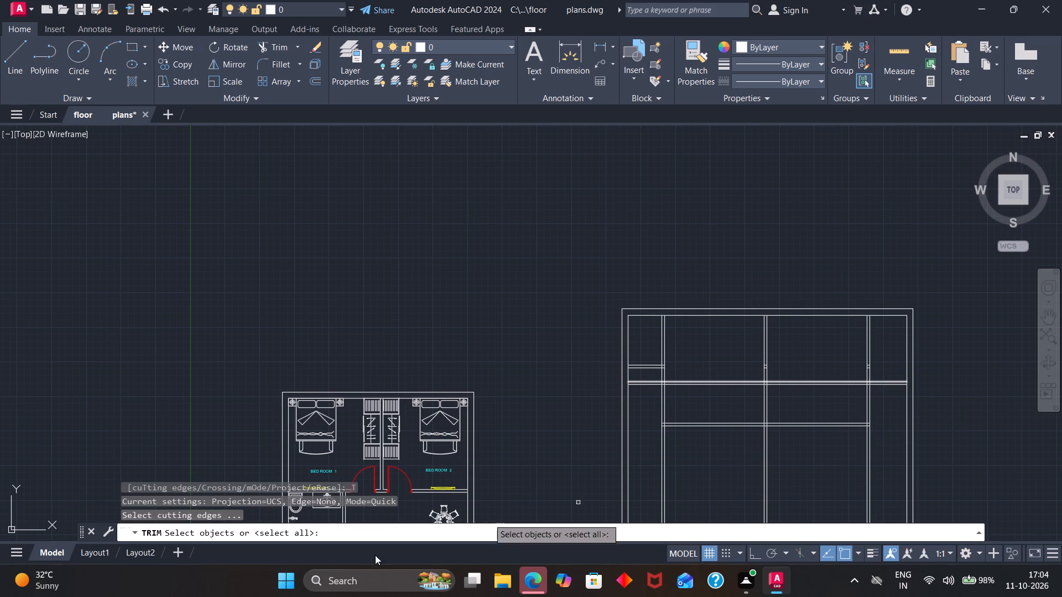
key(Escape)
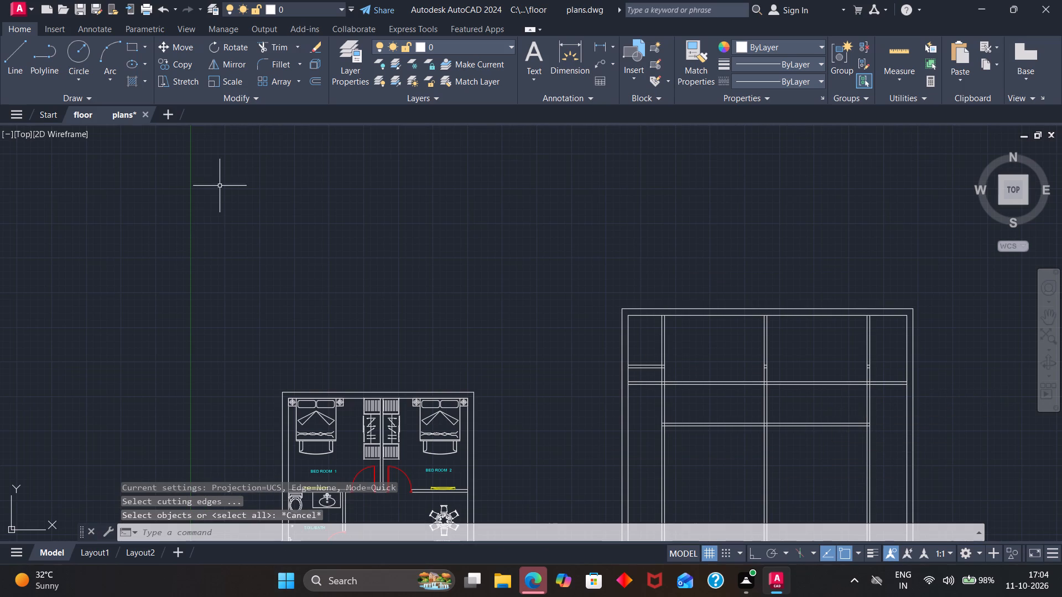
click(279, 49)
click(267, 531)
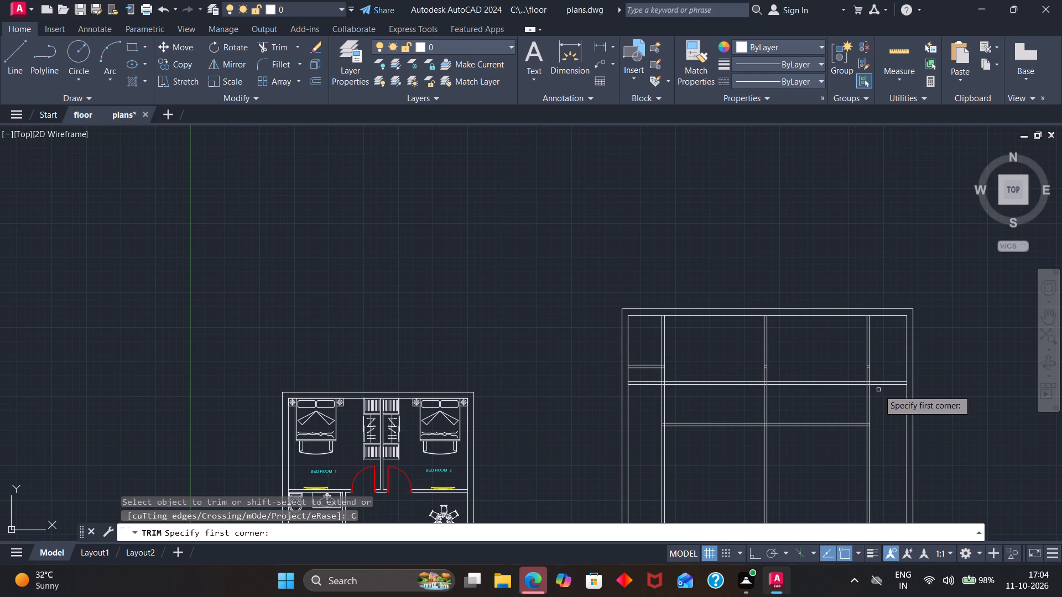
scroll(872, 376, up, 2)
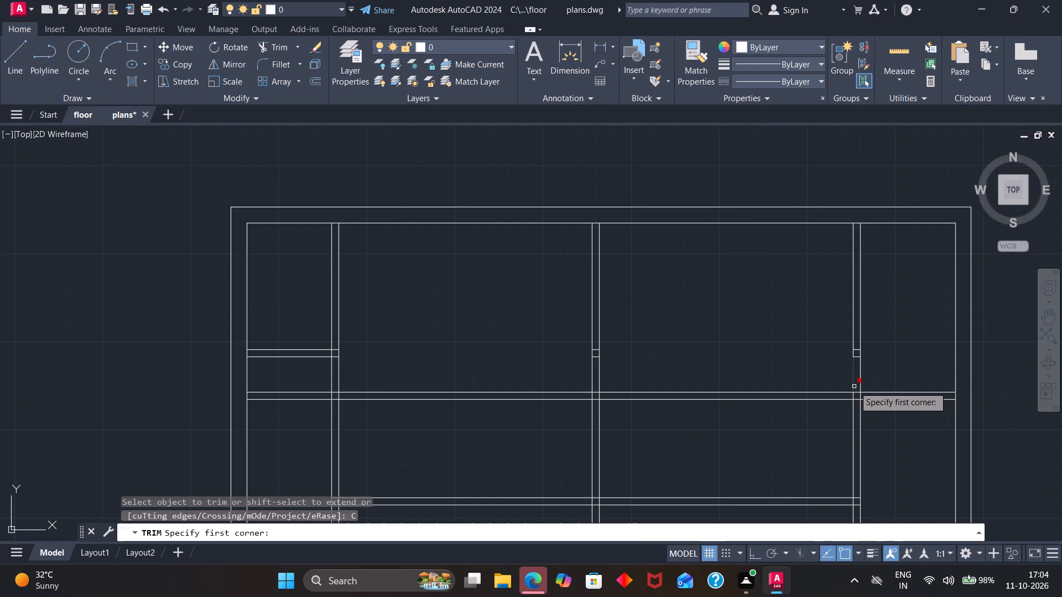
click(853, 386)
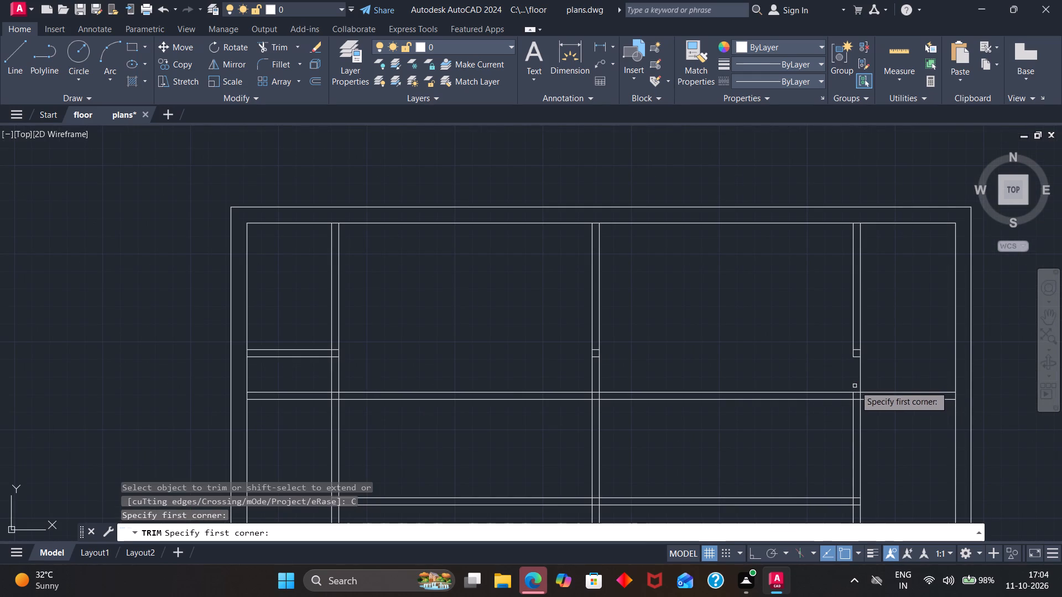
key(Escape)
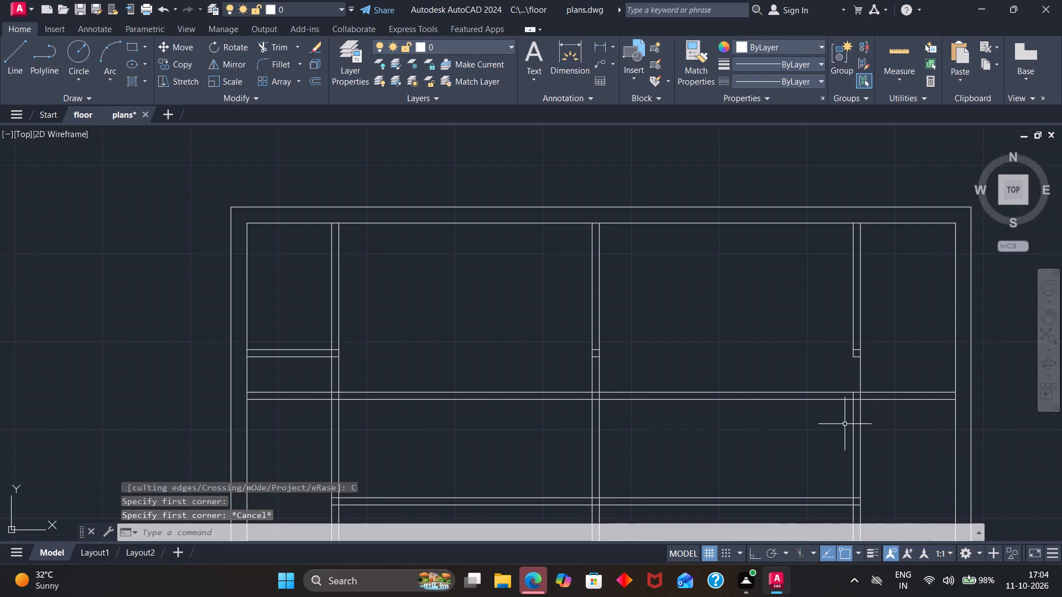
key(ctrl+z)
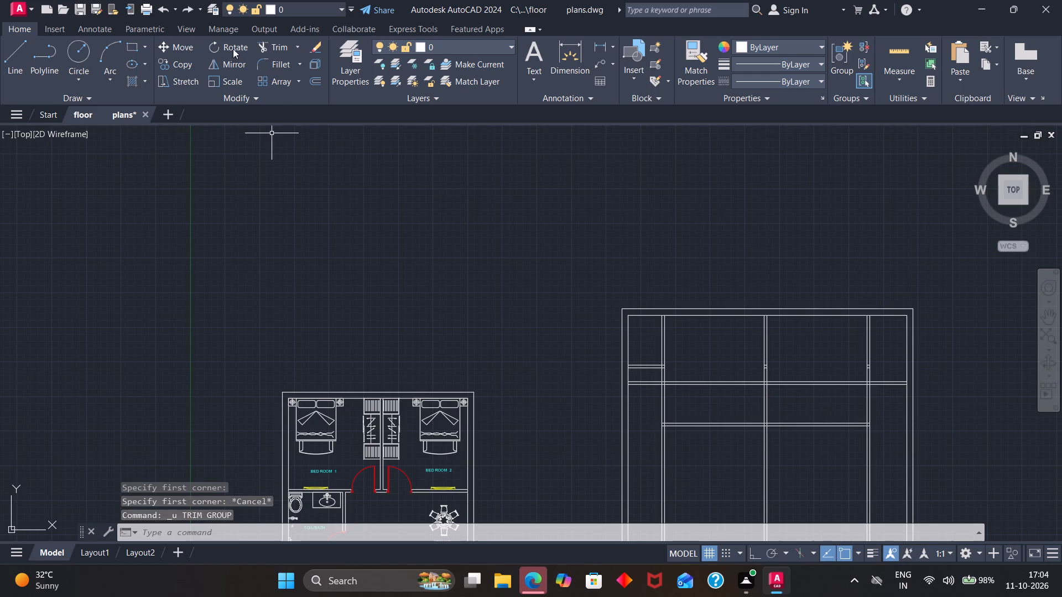
Trim the 8' horizontal partition out of the two middle bays and the left bay, keeping it only in the right bay.
click(269, 40)
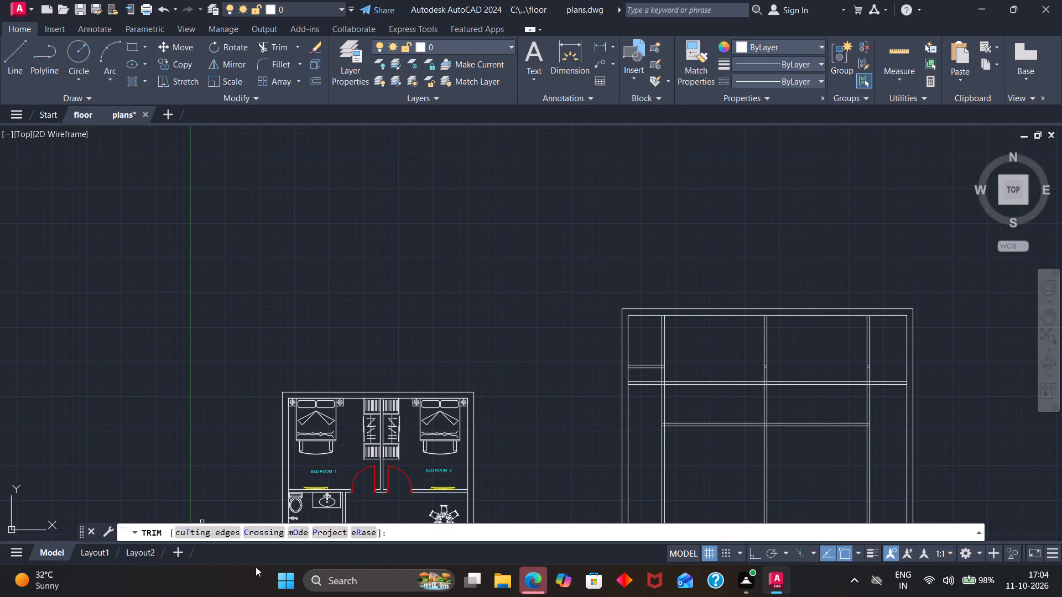
click(273, 531)
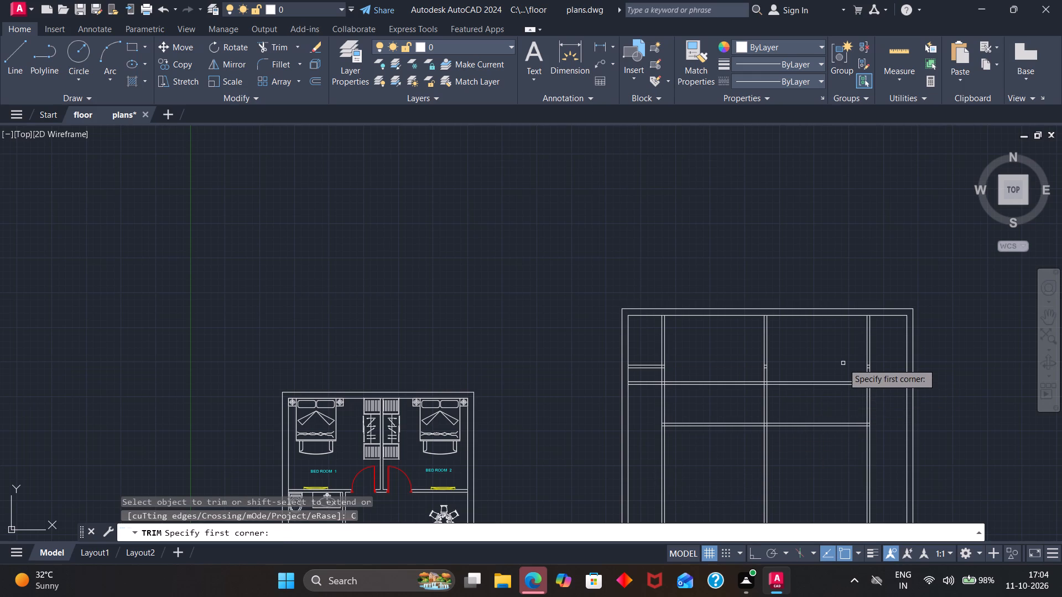
drag(842, 359, 828, 422)
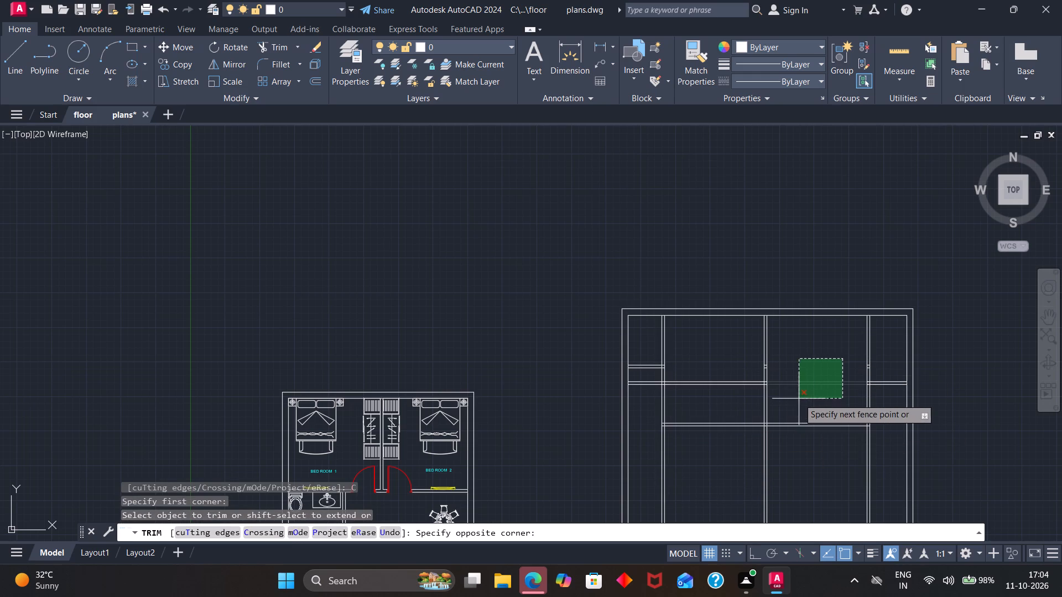
click(799, 399)
drag(709, 358, 716, 412)
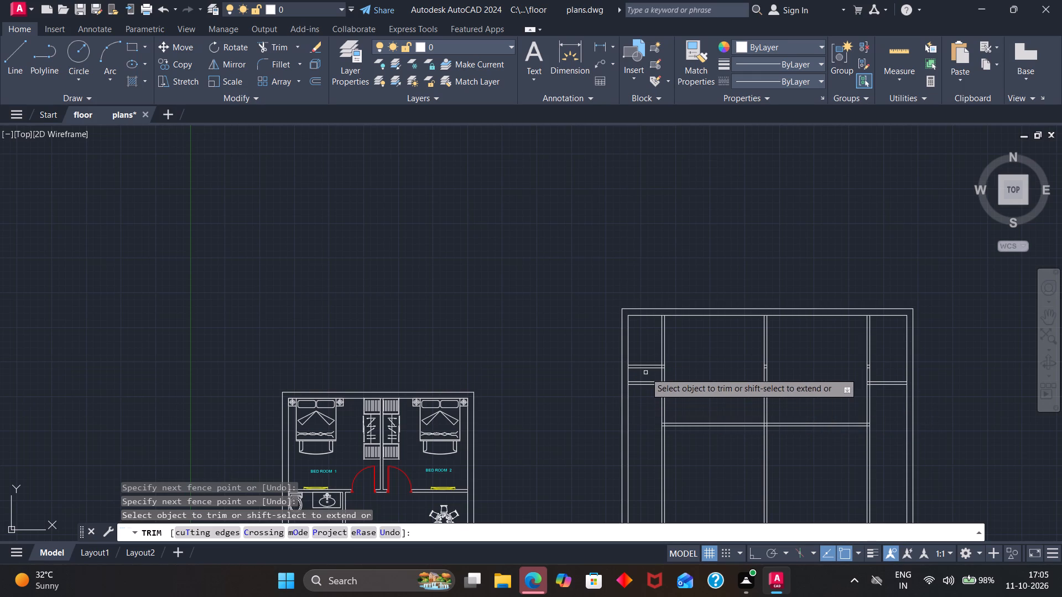
drag(645, 373, 649, 390)
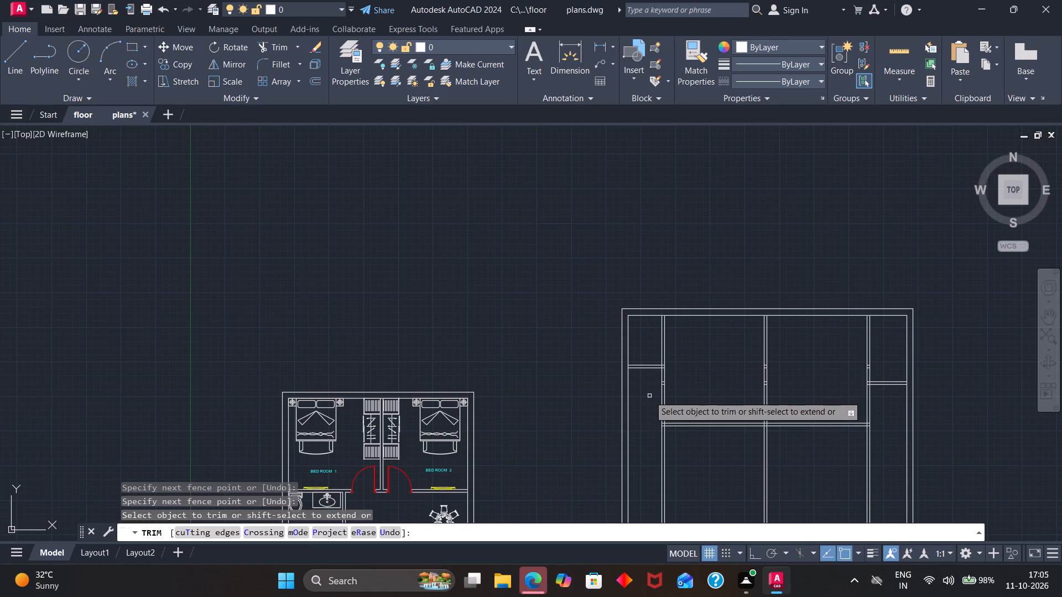
key(Escape)
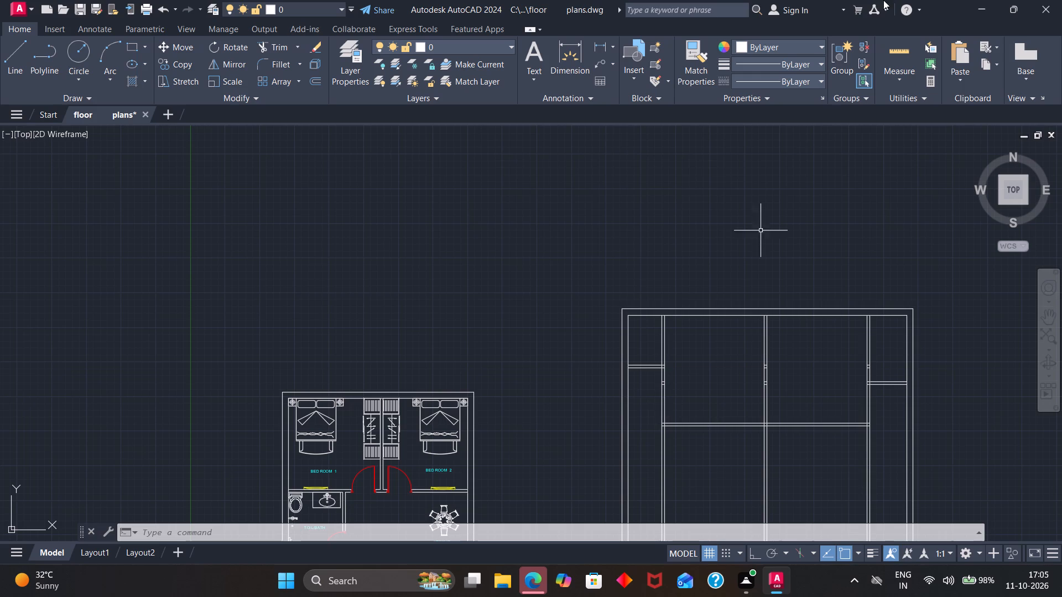
Trim the left bay partition's junctions with the outer wall and first vertical partition, and clear the leftover stubs inside that vertical partition.
click(273, 51)
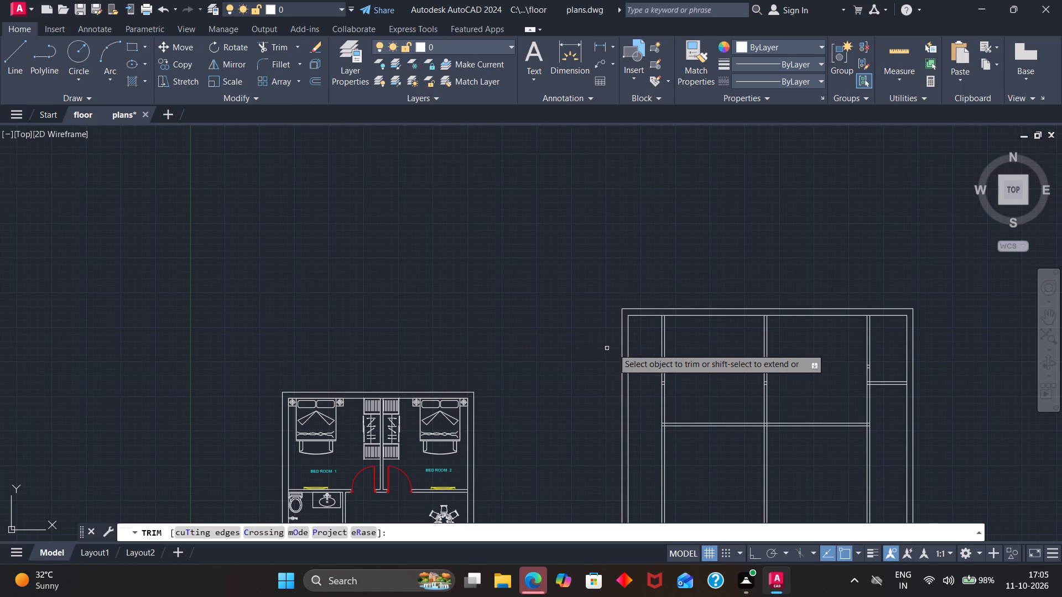
scroll(638, 352, up, 3)
scroll(632, 396, up, 3)
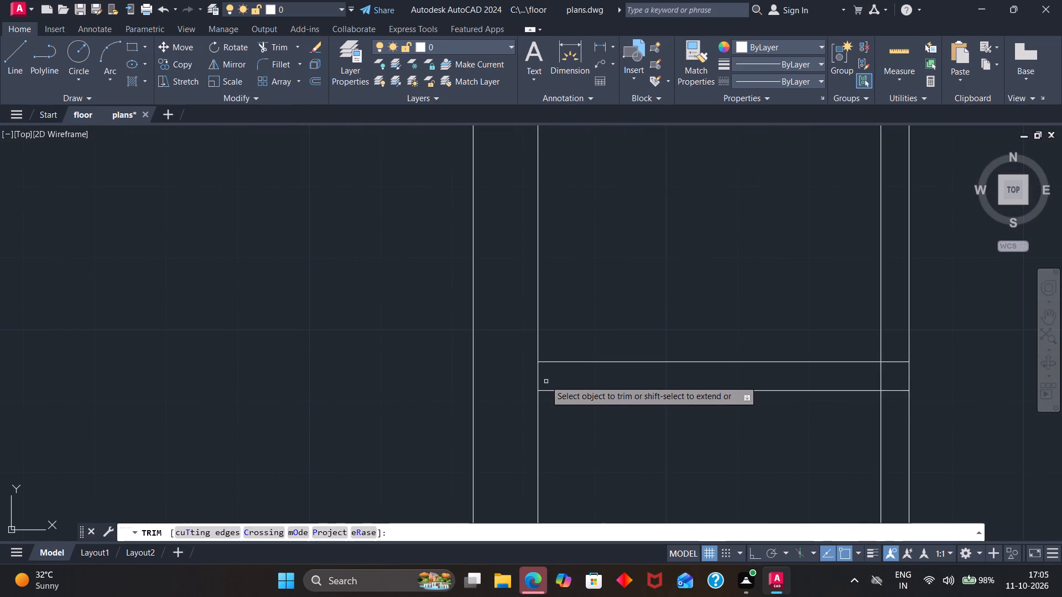
click(539, 379)
drag(872, 376, 893, 367)
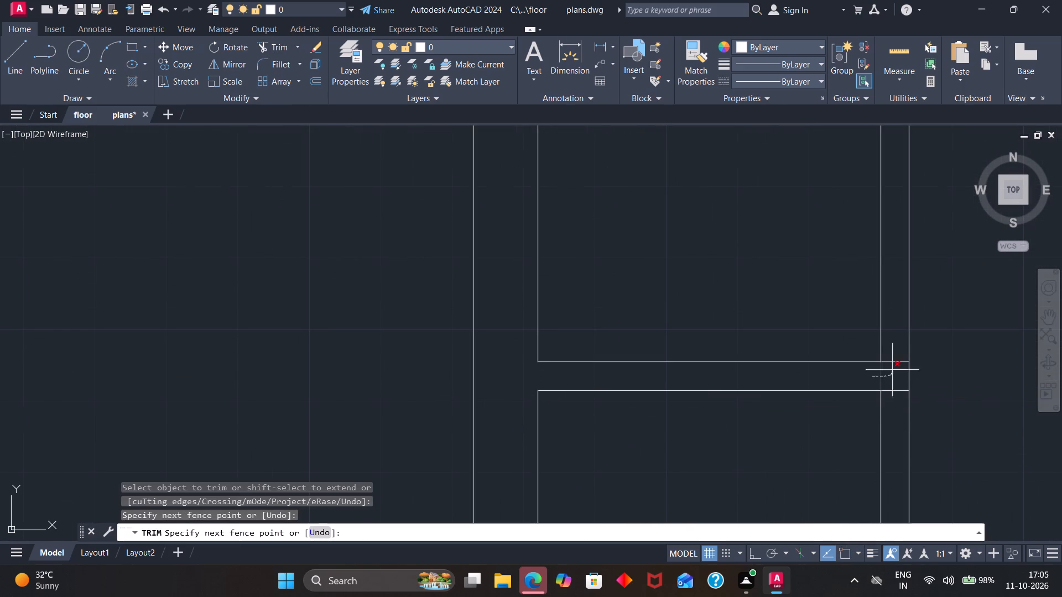
drag(893, 367, 897, 425)
scroll(893, 417, down, 3)
scroll(891, 451, up, 3)
drag(895, 406, 896, 489)
scroll(893, 481, down, 7)
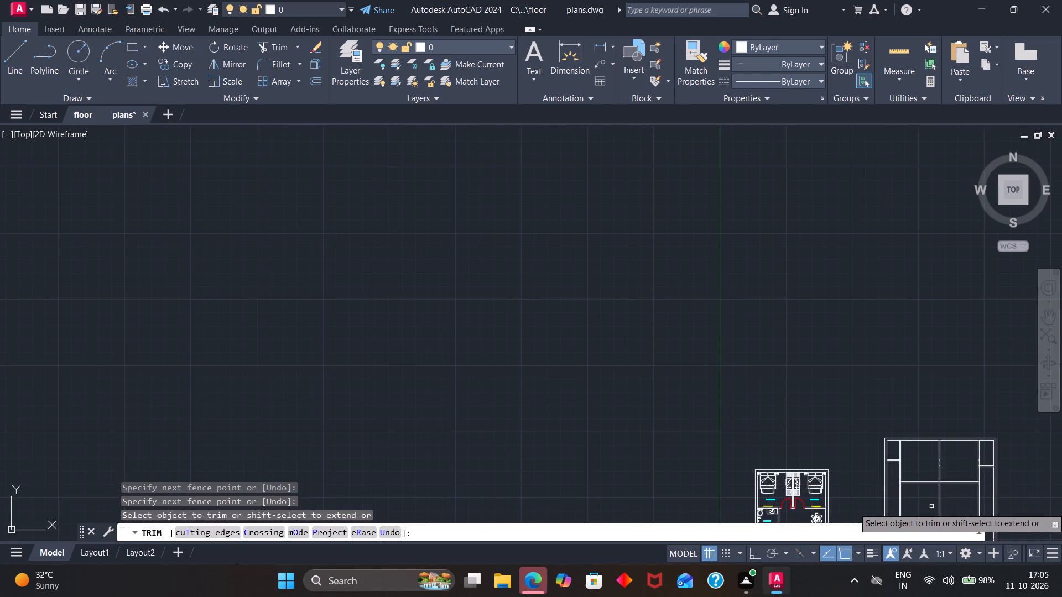
Trim the leftover stubs inside the third vertical partition and open its junction with the right bay's horizontal partition.
scroll(992, 501, up, 3)
scroll(960, 414, up, 2)
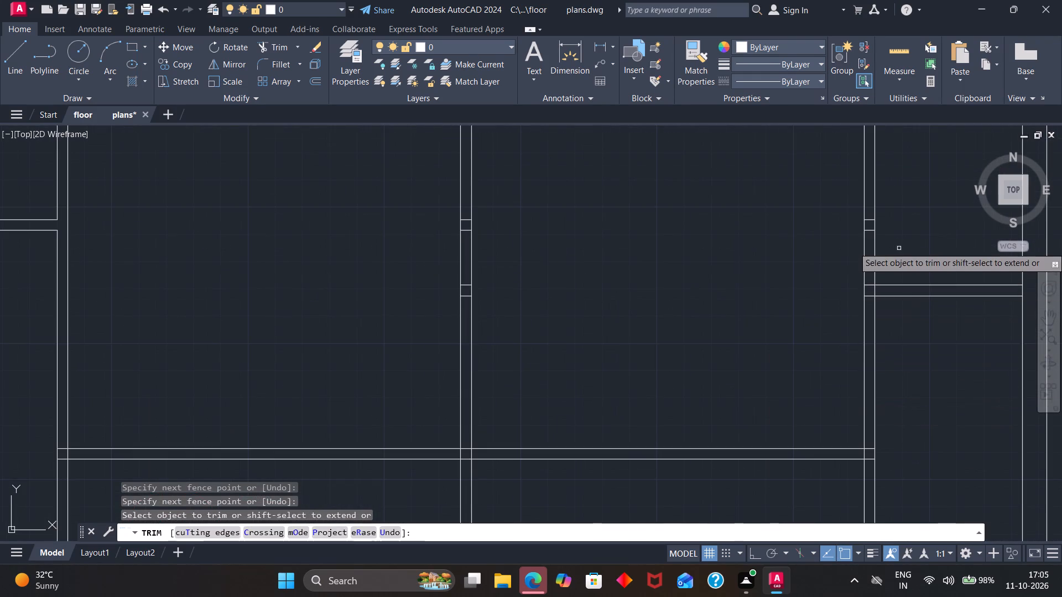
scroll(888, 223, up, 2)
drag(839, 199, 830, 271)
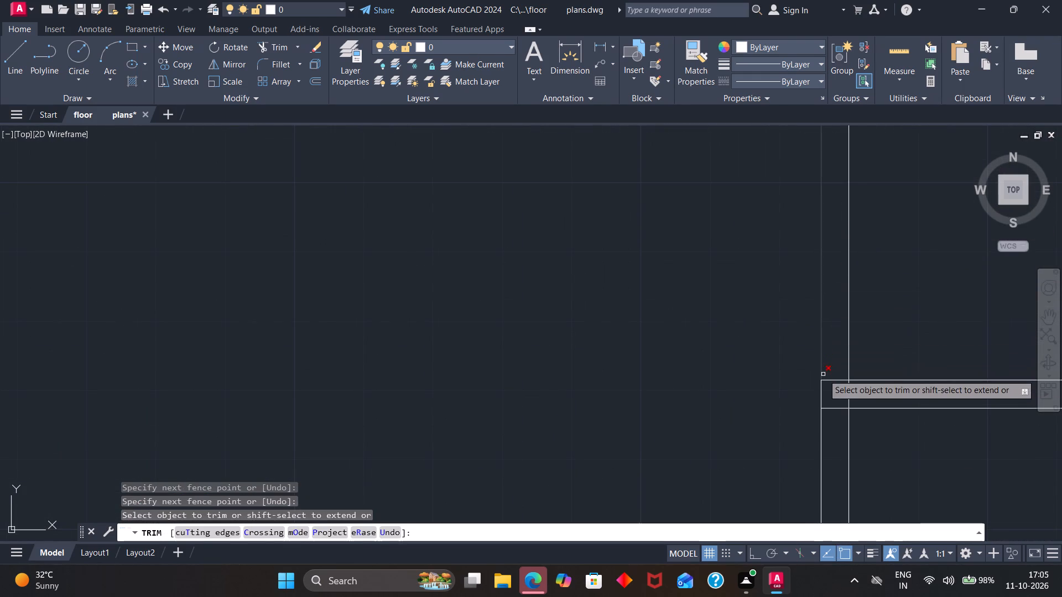
drag(829, 356, 835, 432)
drag(828, 396, 877, 399)
scroll(873, 397, down, 3)
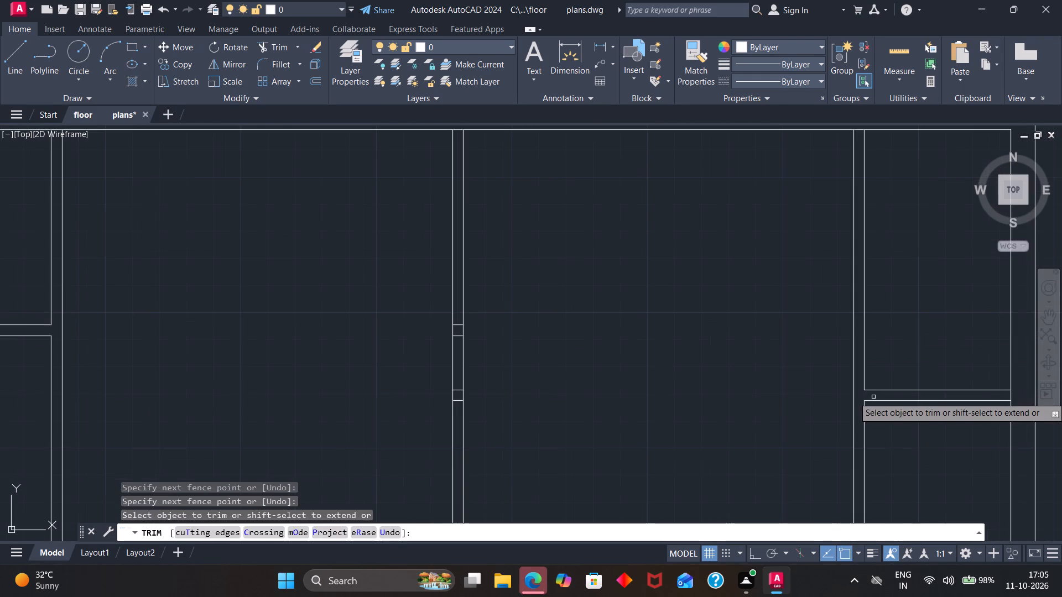
Trim away the leftover short cross lines inside the middle vertical partition.
scroll(460, 329, up, 2)
drag(454, 300, 453, 307)
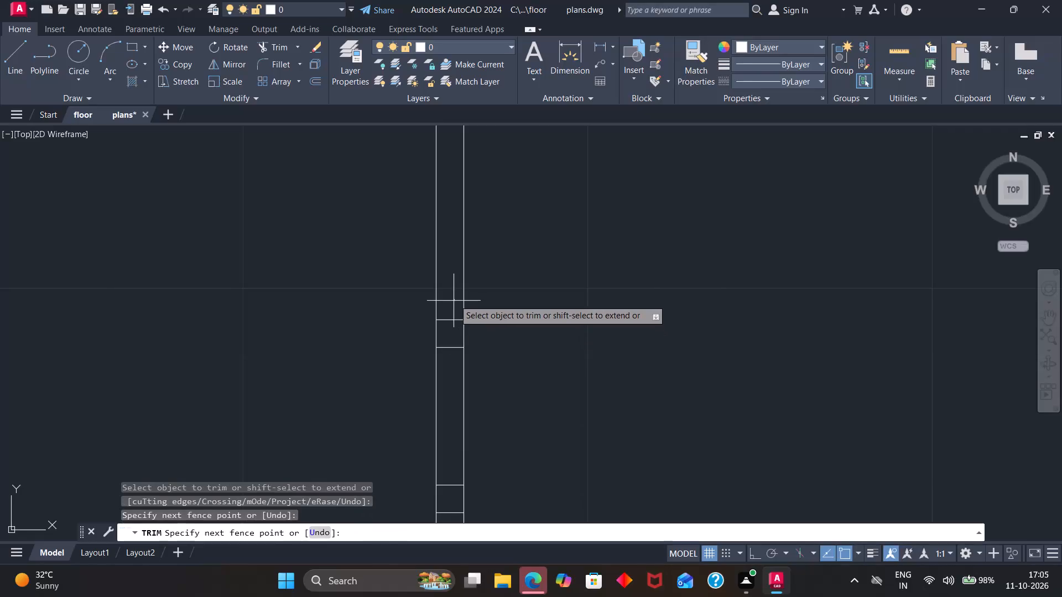
drag(453, 307, 441, 519)
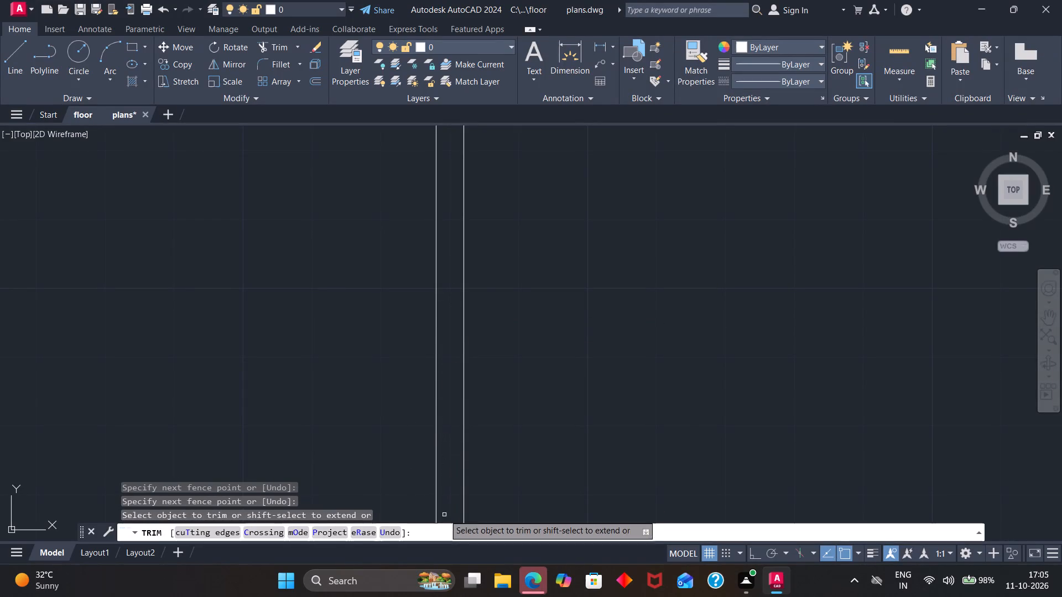
scroll(459, 499, down, 10)
scroll(470, 531, up, 4)
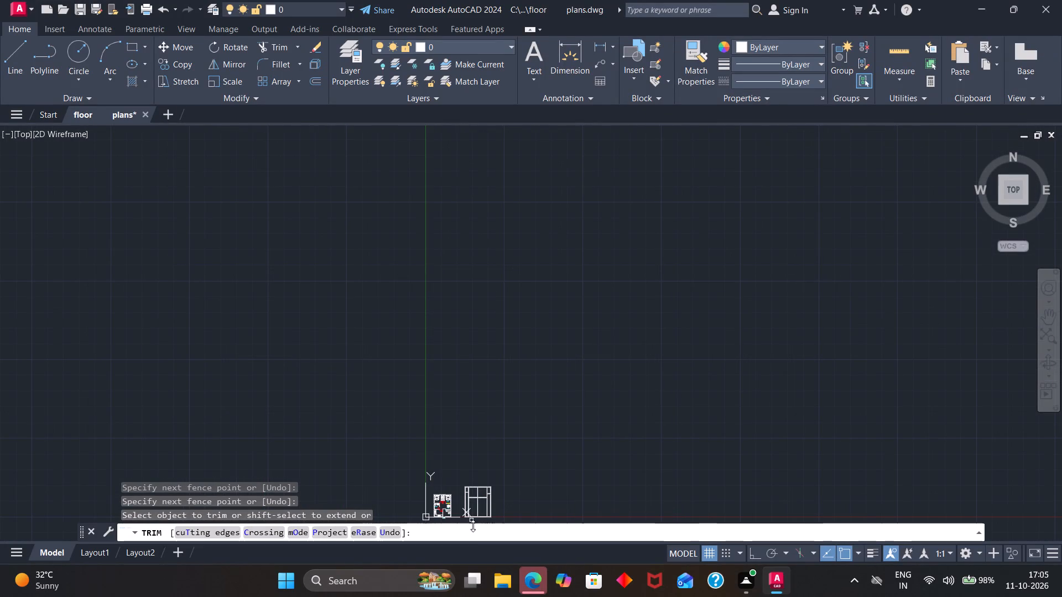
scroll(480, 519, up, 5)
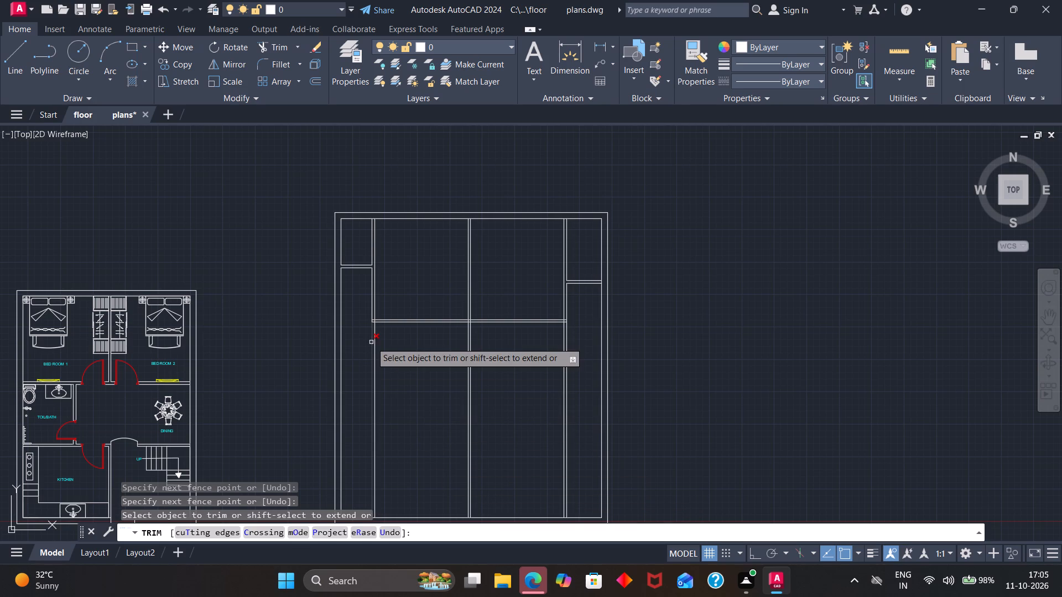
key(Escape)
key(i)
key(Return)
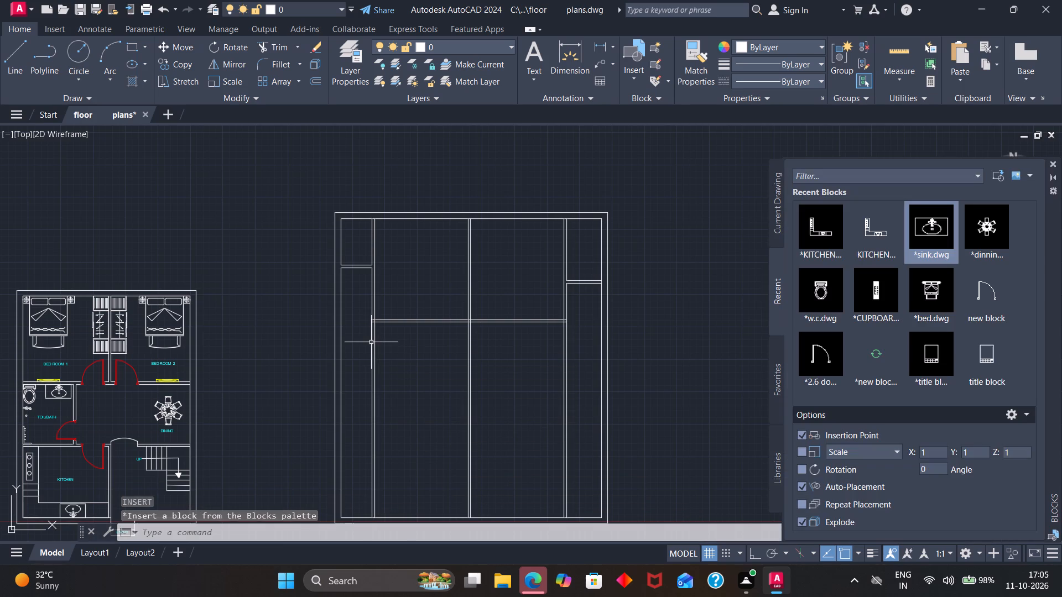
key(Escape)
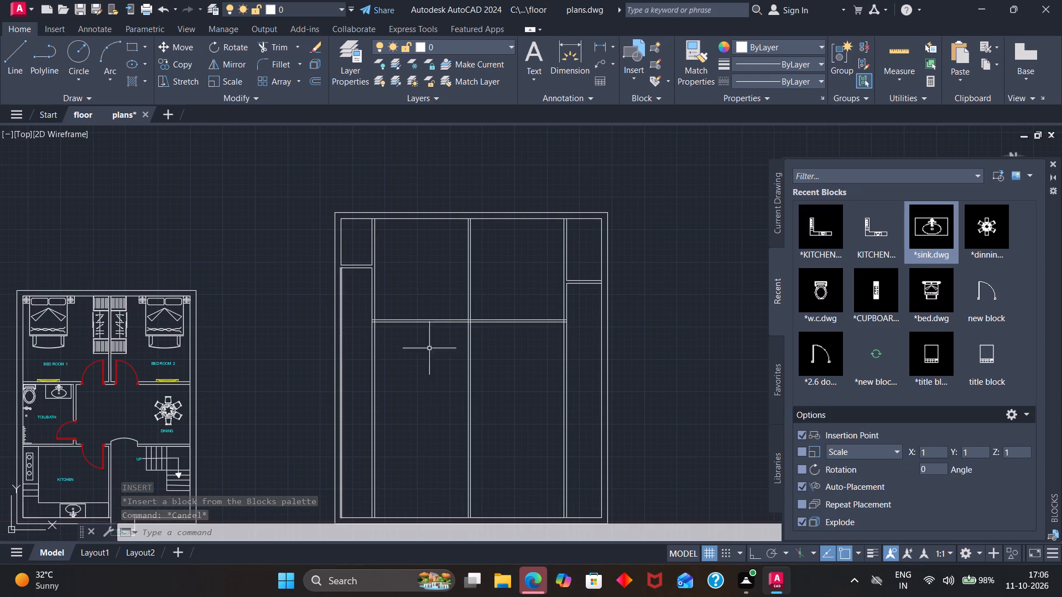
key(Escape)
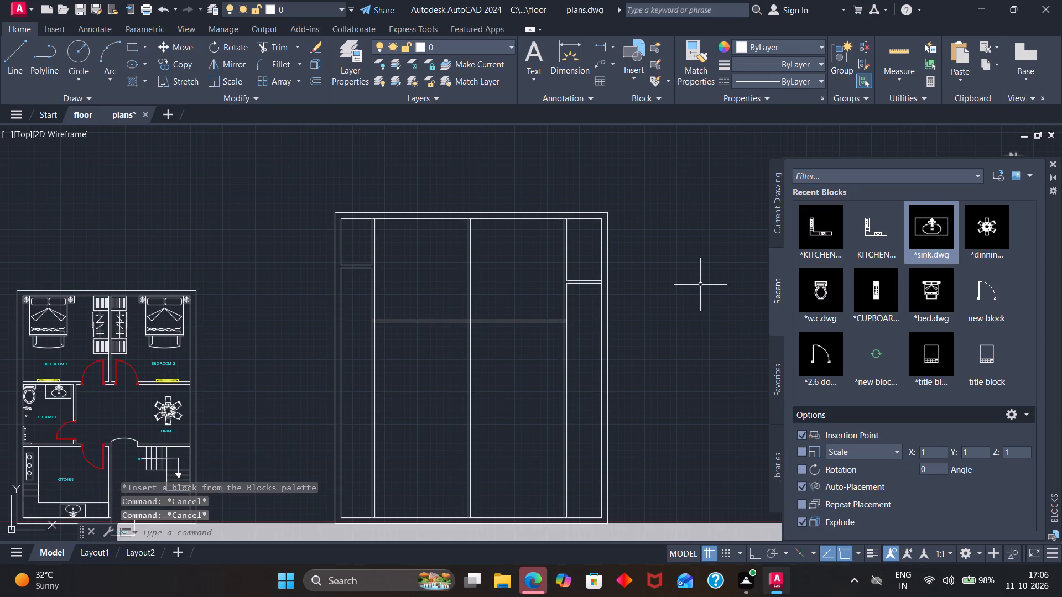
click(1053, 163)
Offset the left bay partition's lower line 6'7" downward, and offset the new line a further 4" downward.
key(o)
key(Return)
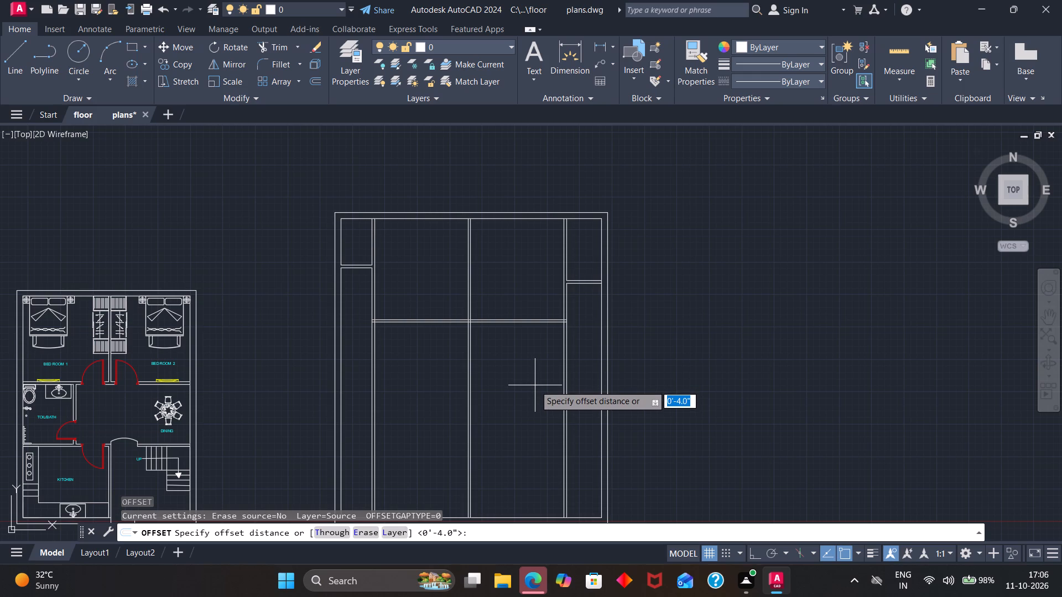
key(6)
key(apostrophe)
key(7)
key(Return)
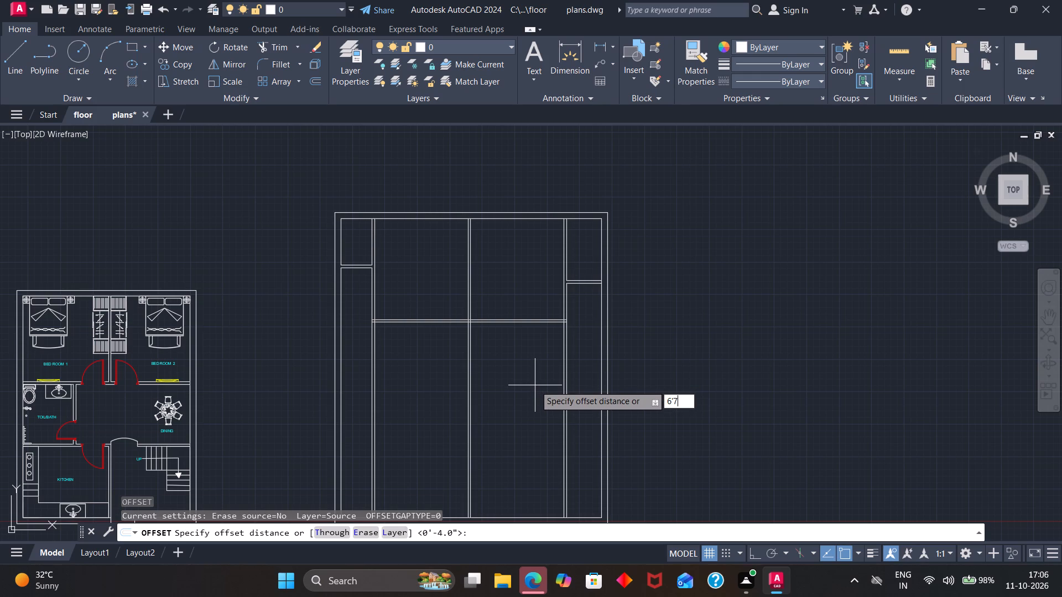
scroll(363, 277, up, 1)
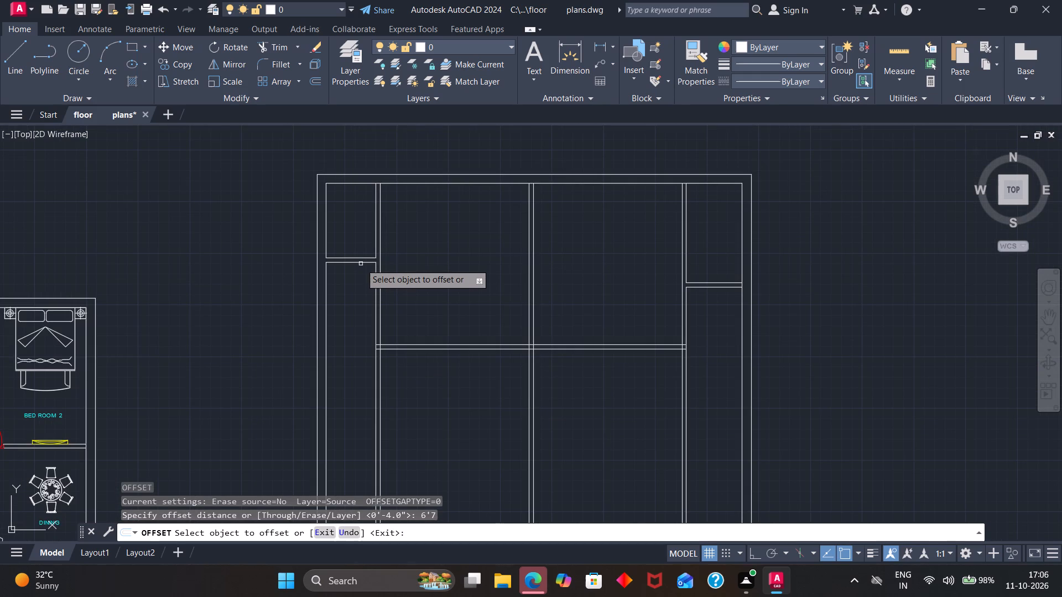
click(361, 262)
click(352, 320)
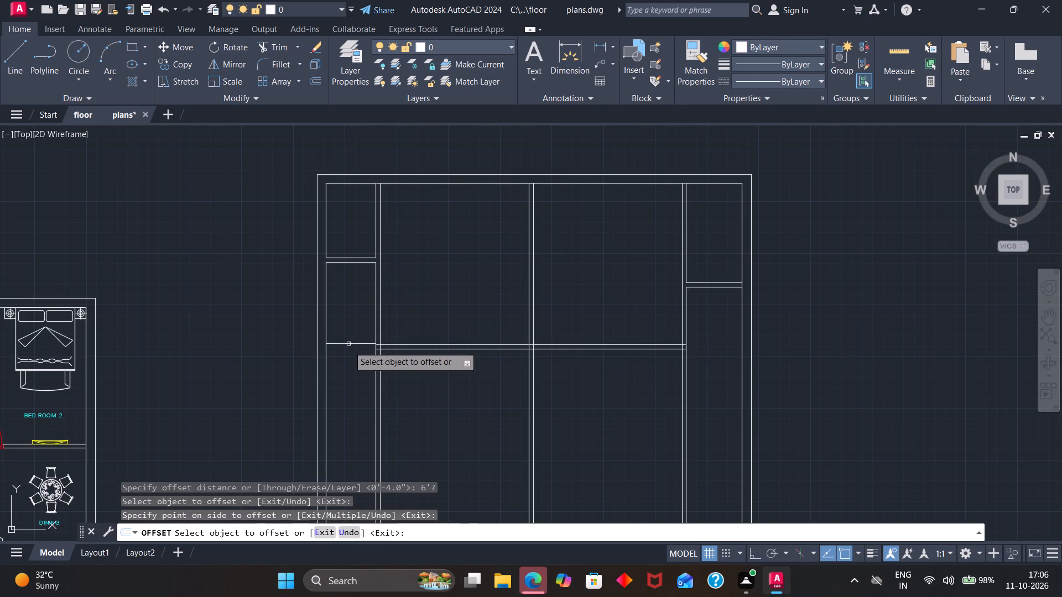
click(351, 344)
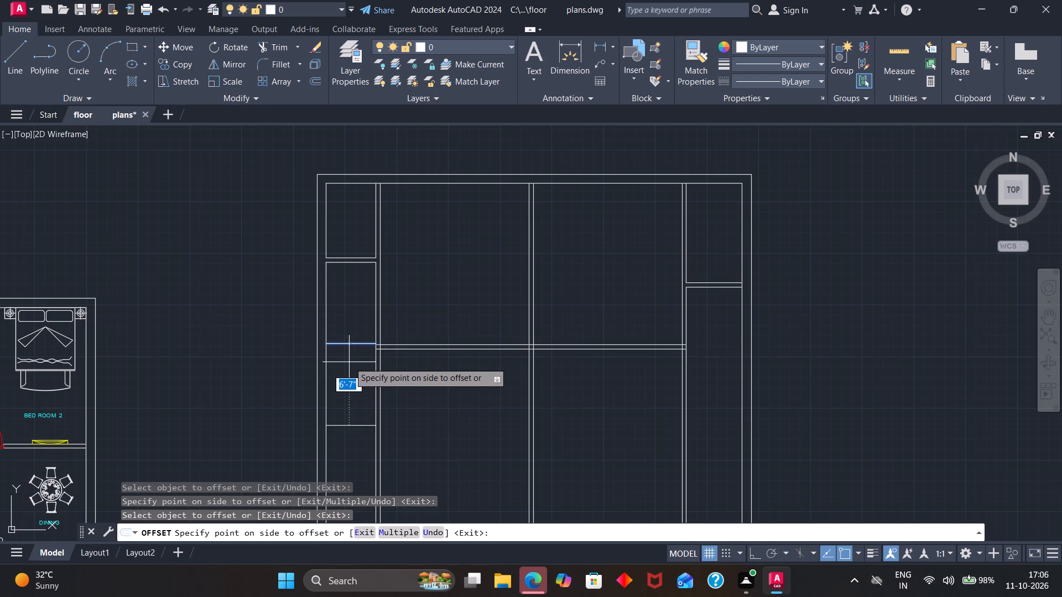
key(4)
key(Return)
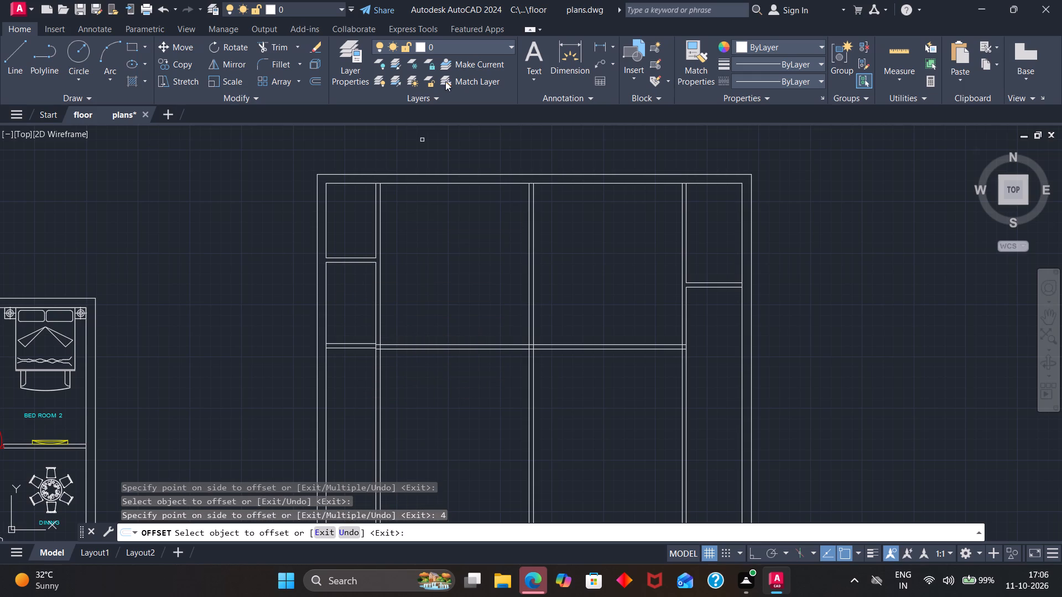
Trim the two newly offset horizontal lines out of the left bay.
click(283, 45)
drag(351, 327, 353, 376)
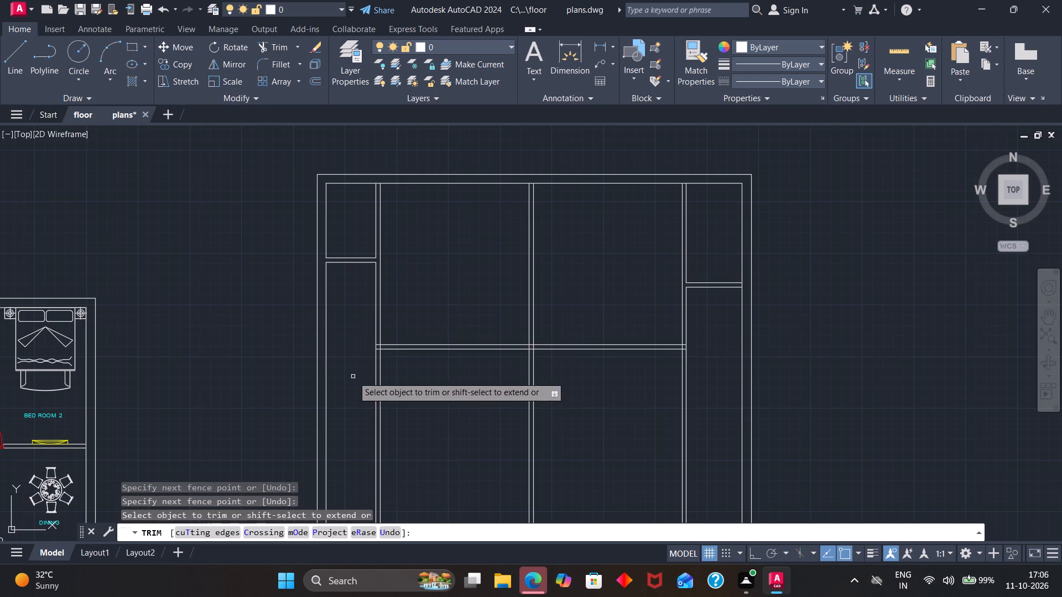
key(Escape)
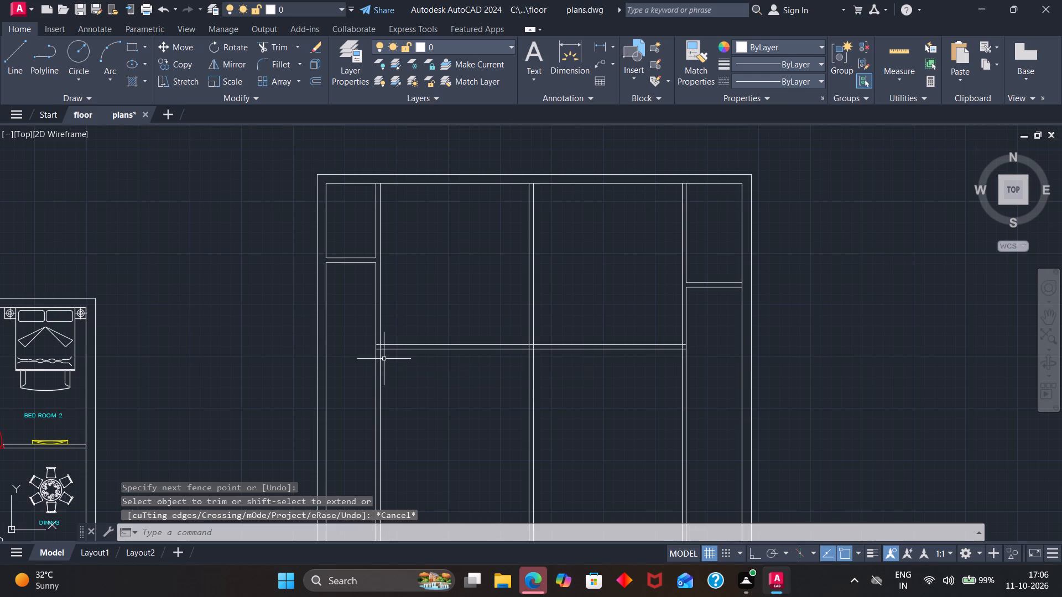
Extend both lines of the middle bays' horizontal partition across the left bay to the outer wall.
key(e)
key(x)
key(Return)
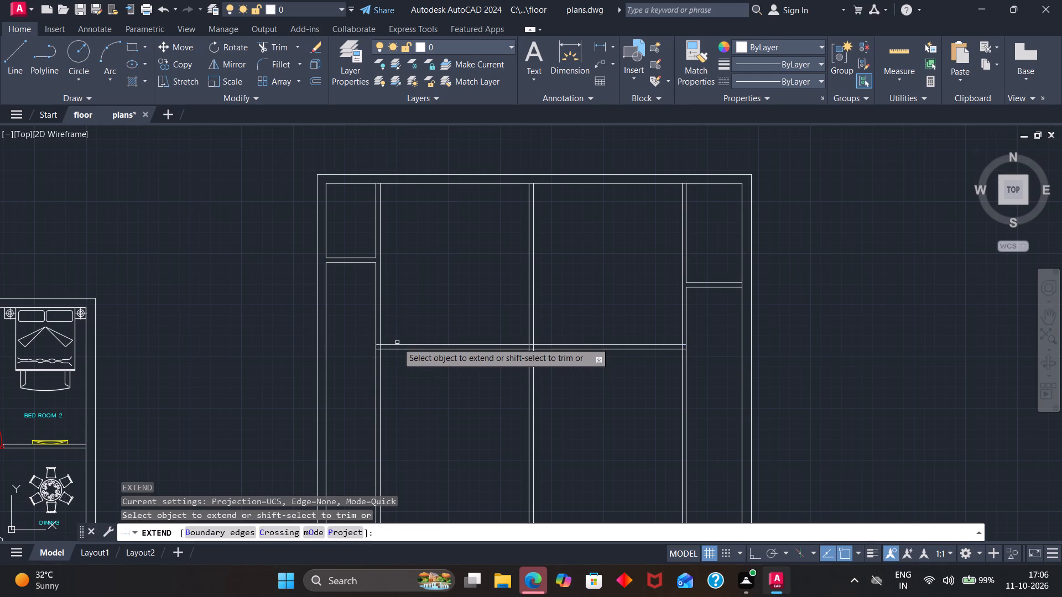
click(397, 343)
click(396, 351)
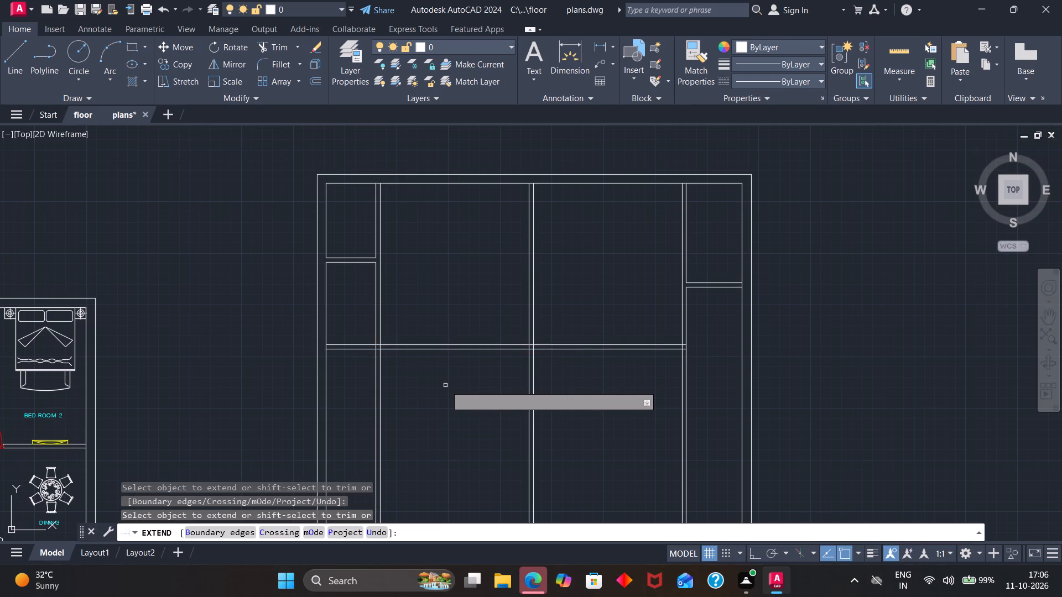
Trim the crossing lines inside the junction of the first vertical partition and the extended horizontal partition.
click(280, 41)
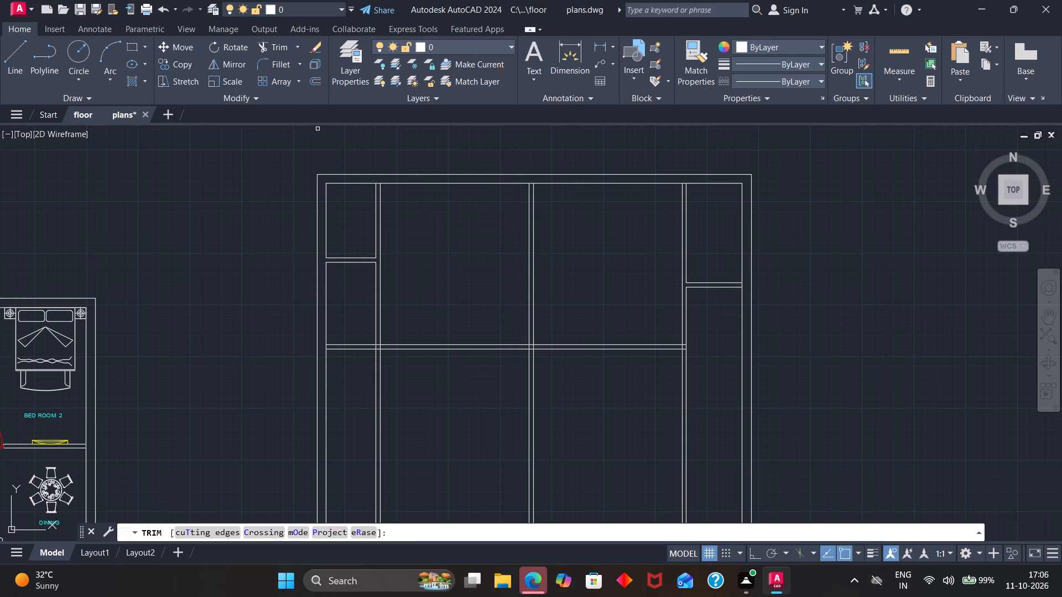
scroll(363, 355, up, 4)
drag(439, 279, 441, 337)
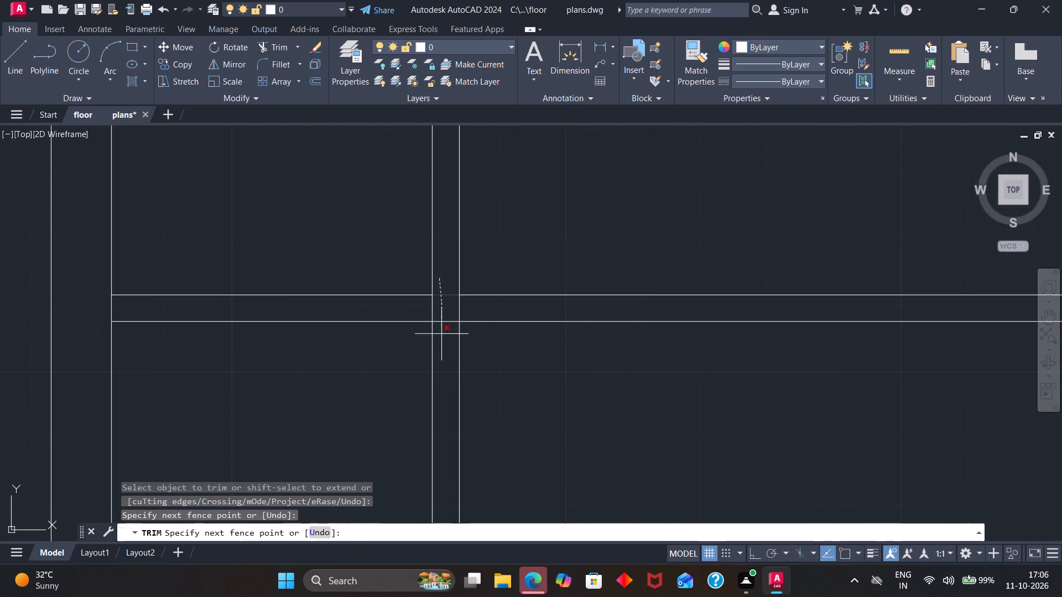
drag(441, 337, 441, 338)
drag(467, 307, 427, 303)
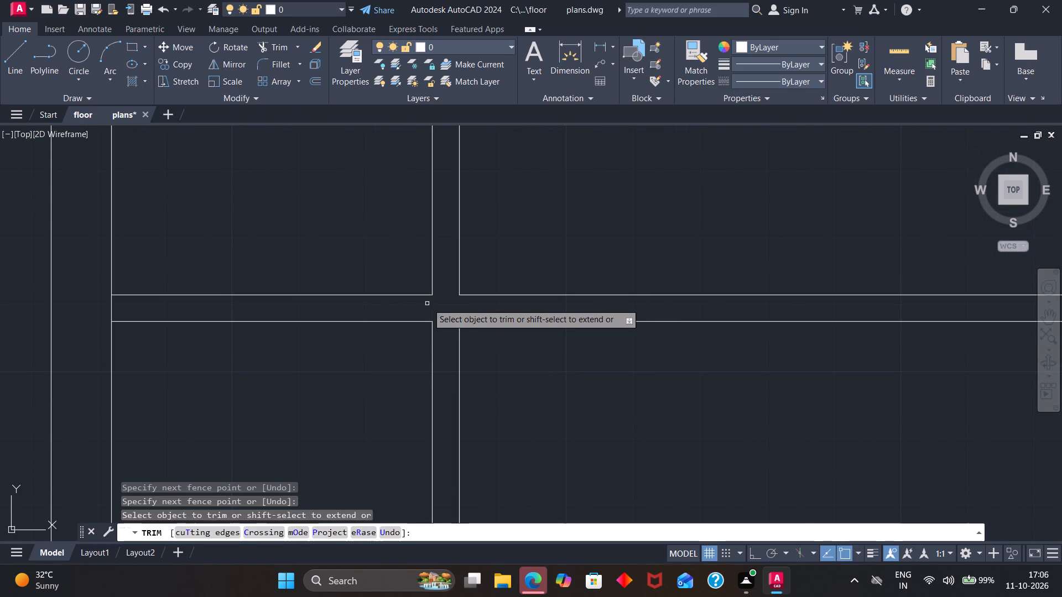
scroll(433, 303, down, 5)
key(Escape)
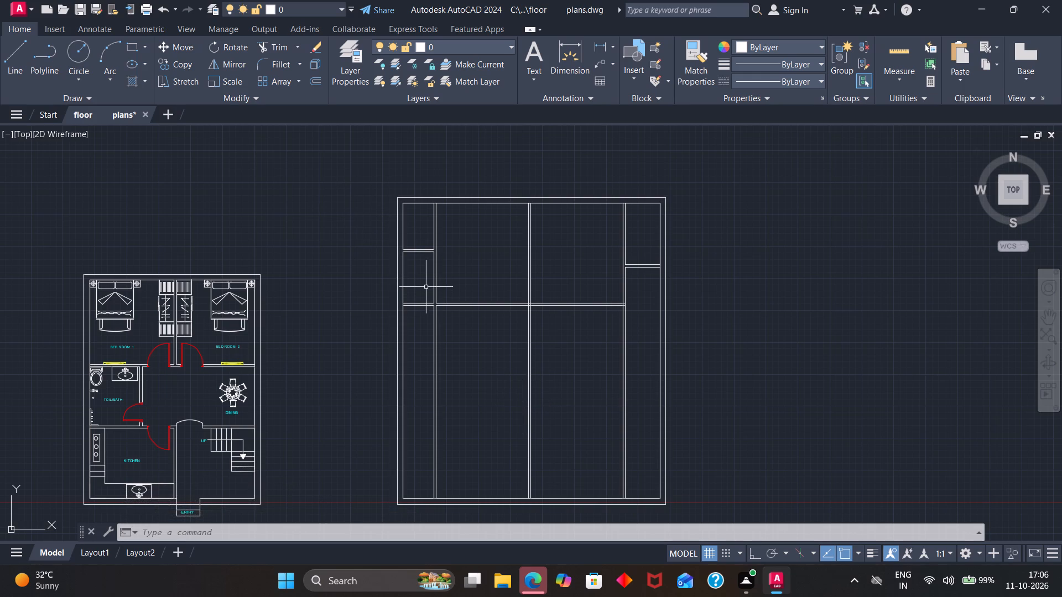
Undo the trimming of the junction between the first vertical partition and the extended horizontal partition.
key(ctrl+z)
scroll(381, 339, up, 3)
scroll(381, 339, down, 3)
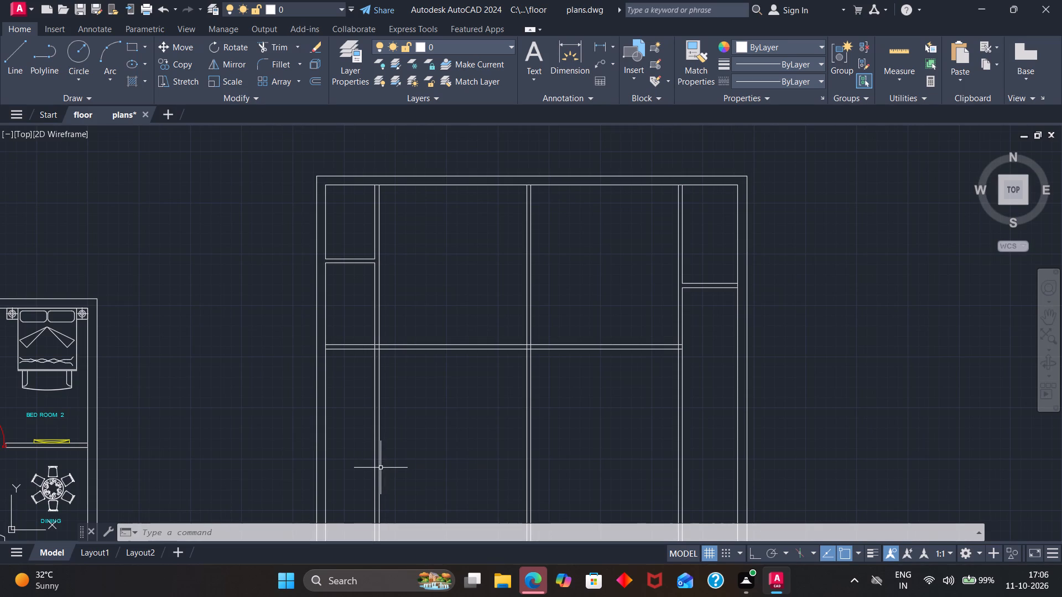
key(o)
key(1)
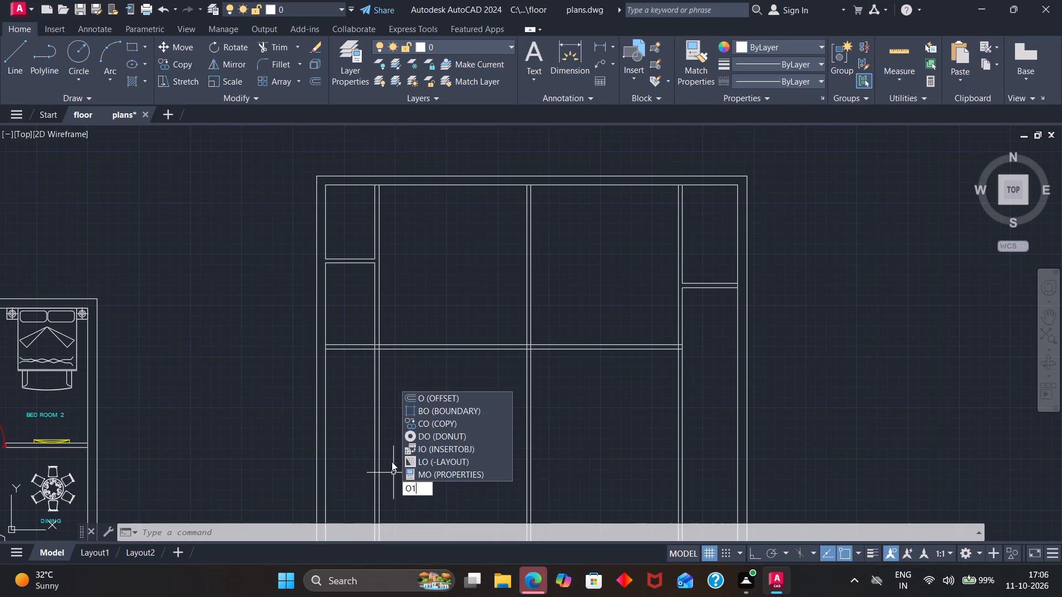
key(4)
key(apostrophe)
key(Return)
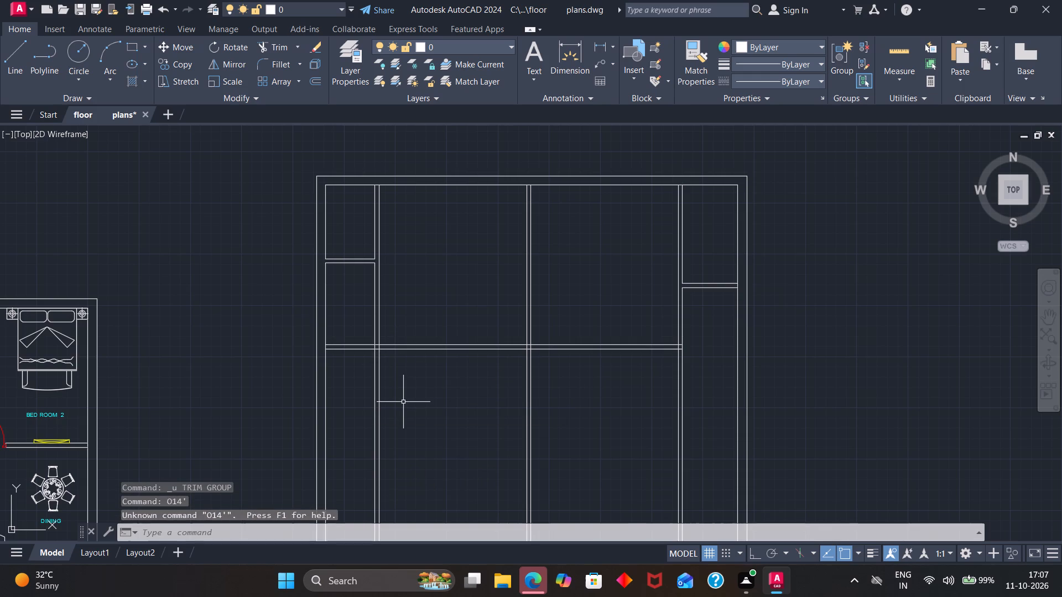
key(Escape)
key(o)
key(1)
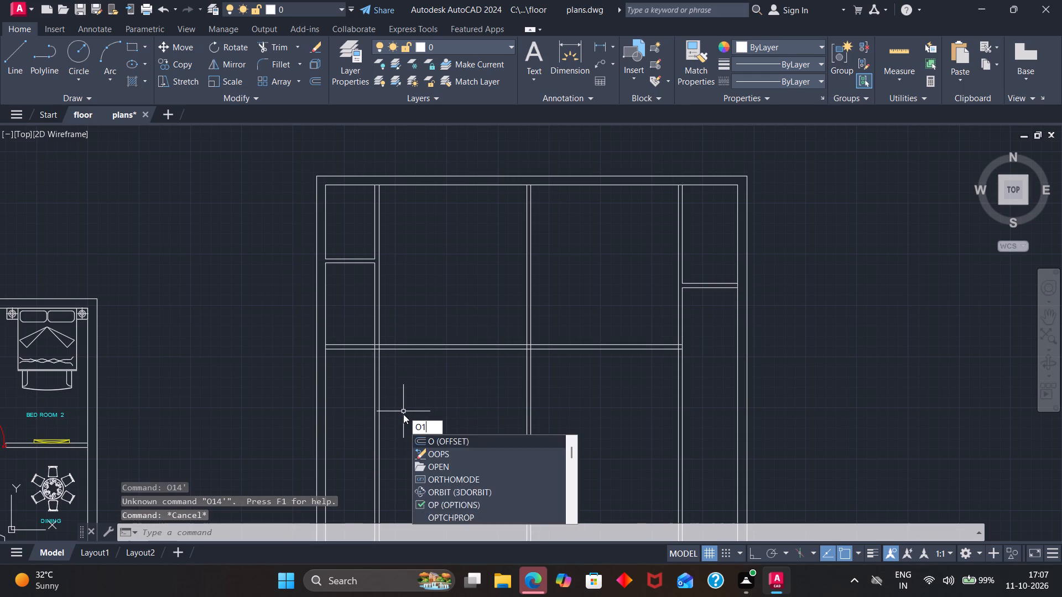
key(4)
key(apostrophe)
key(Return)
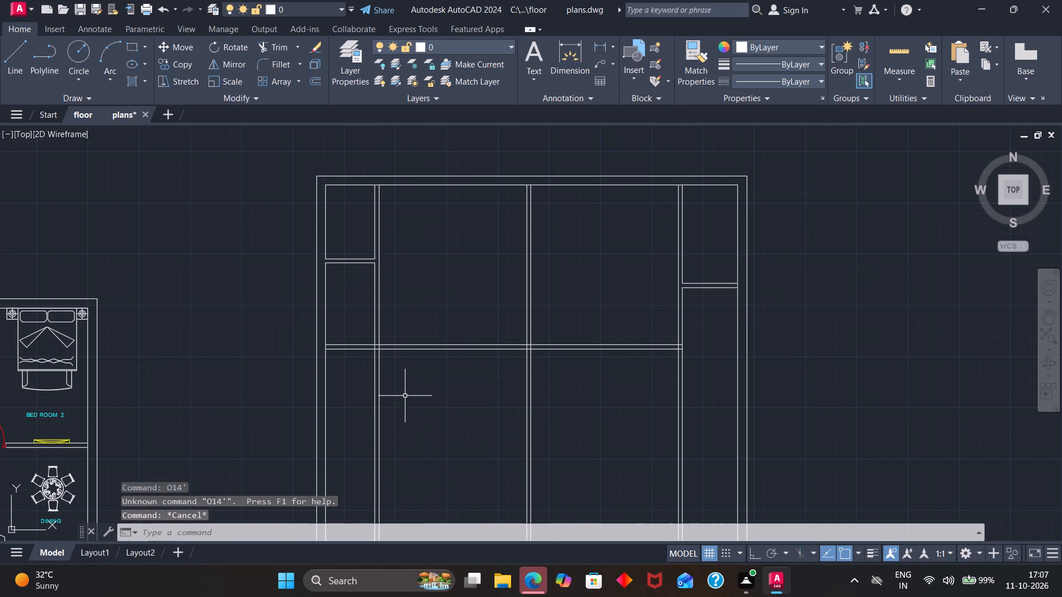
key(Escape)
Offset the extended horizontal partition's lower line 14' downward, and offset the new line 4" downward to form another partition.
key(o)
key(Return)
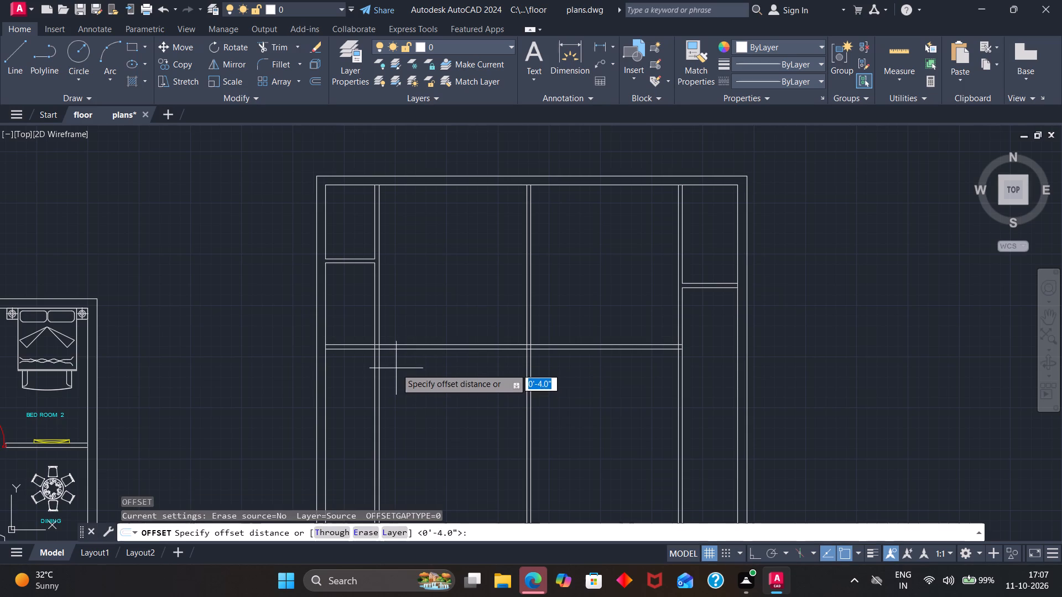
key(1)
key(4)
key(apostrophe)
key(Return)
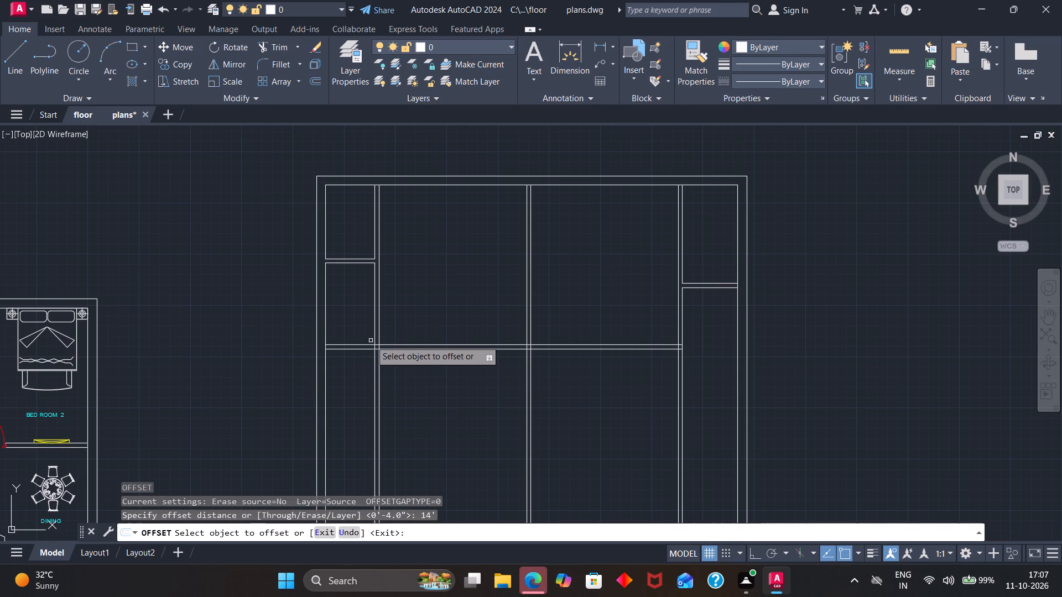
click(364, 349)
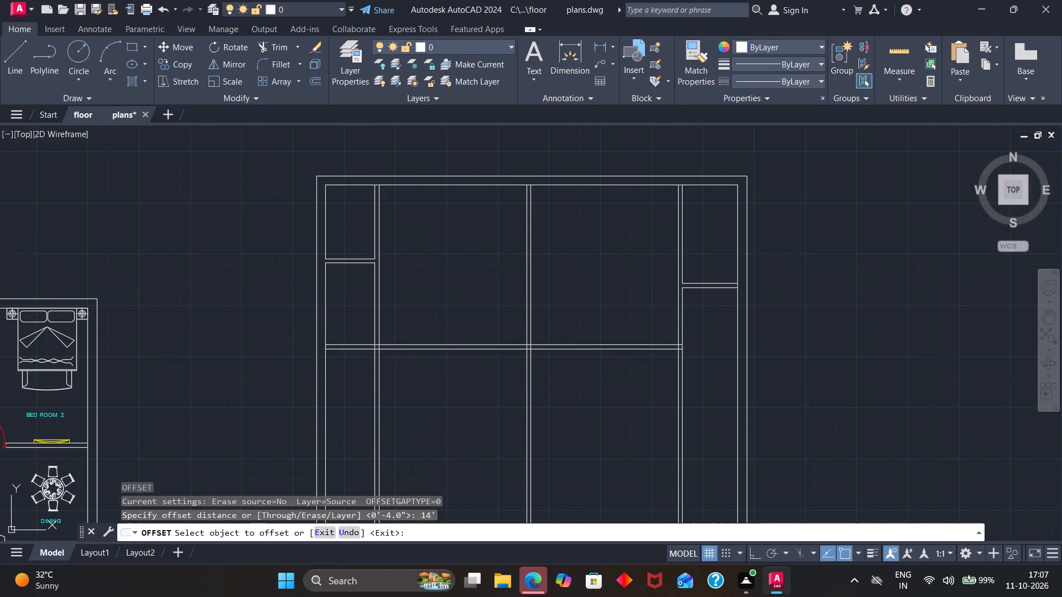
click(366, 410)
scroll(367, 410, down, 3)
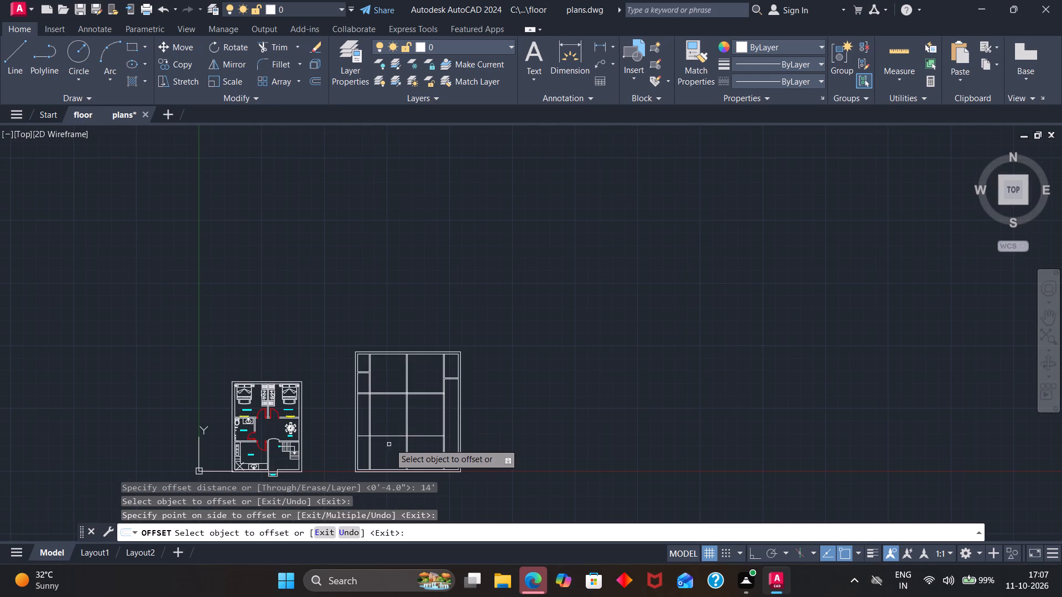
scroll(387, 448, up, 2)
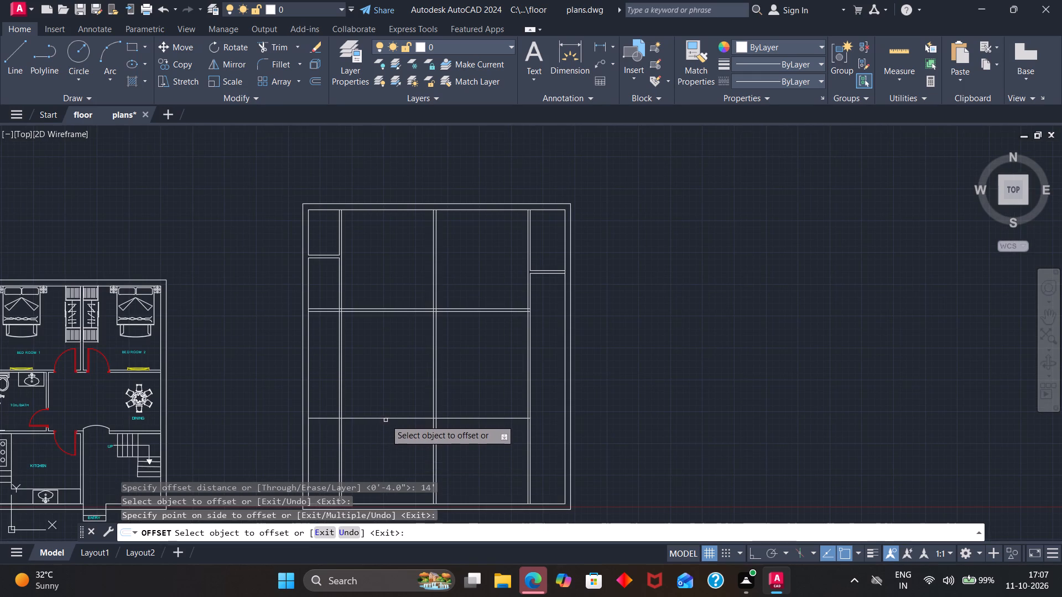
click(386, 417)
key(4)
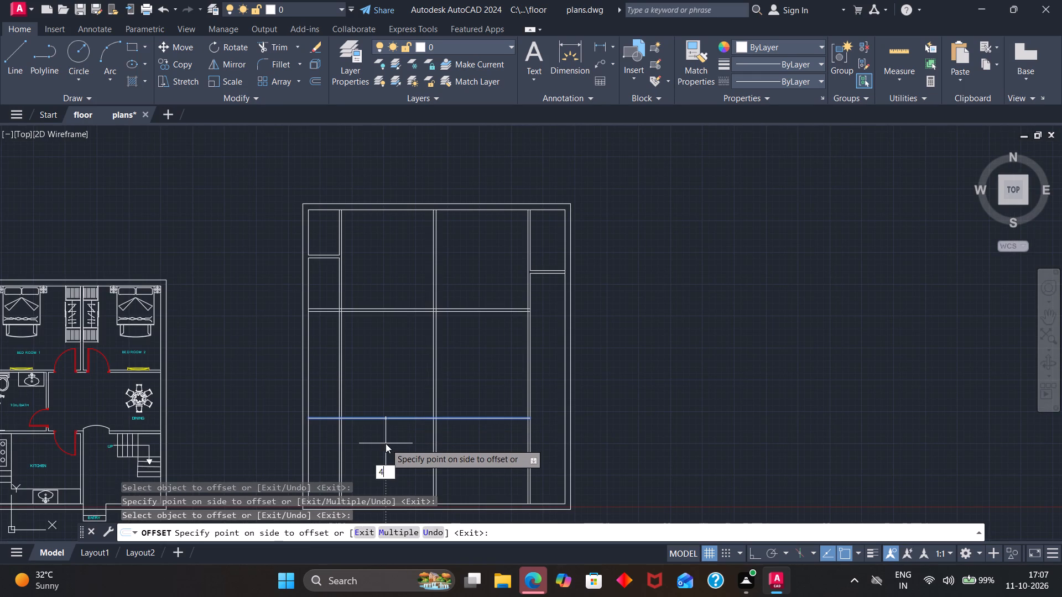
key(Return)
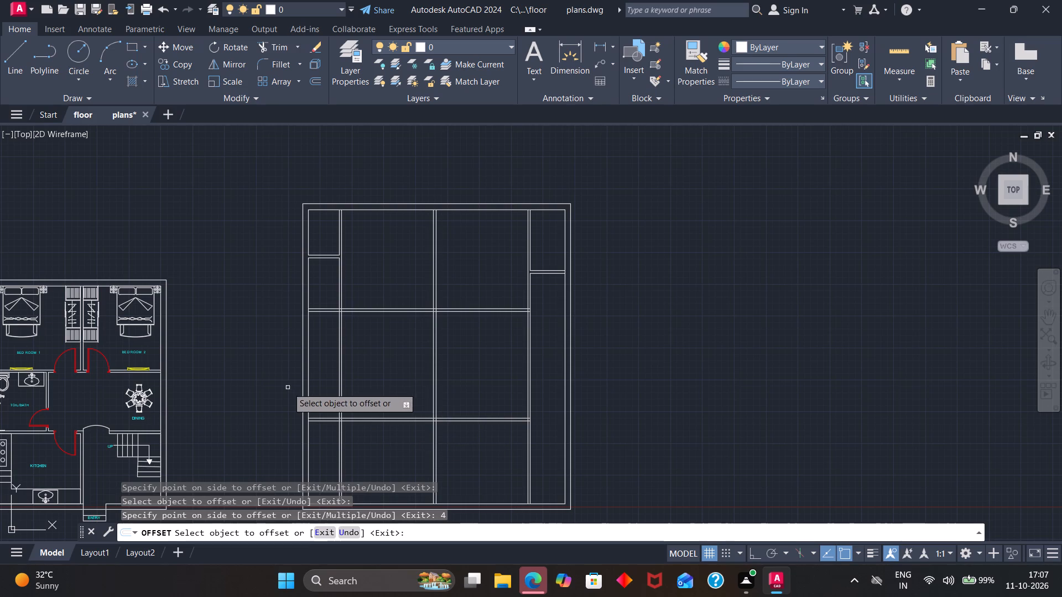
Offset the left outer wall's inner line 12'5" to the right, and offset the new line 4" to form a vertical partition.
click(310, 383)
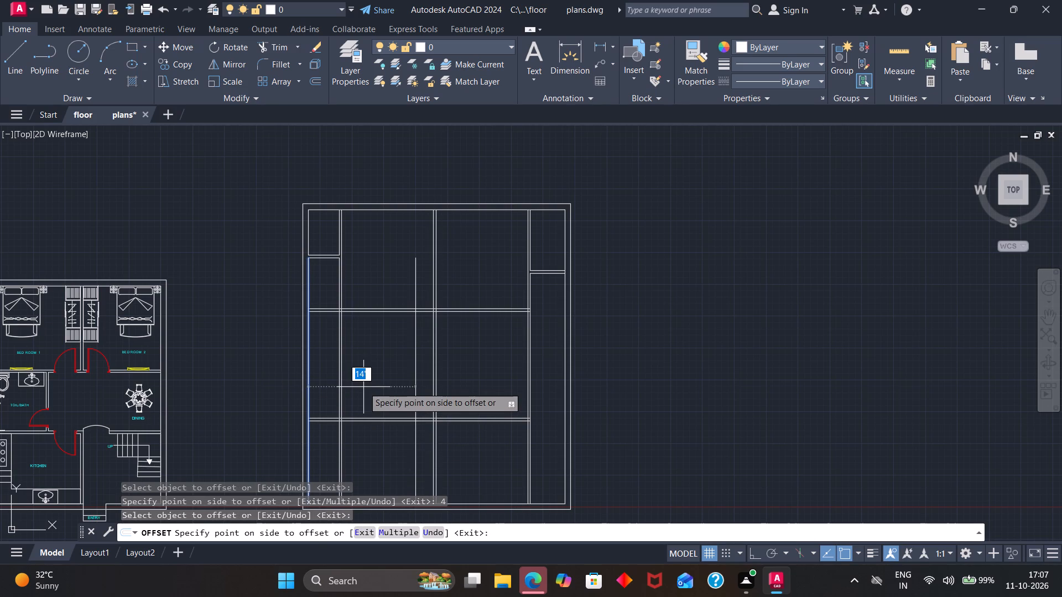
text(12)
key(apostrophe)
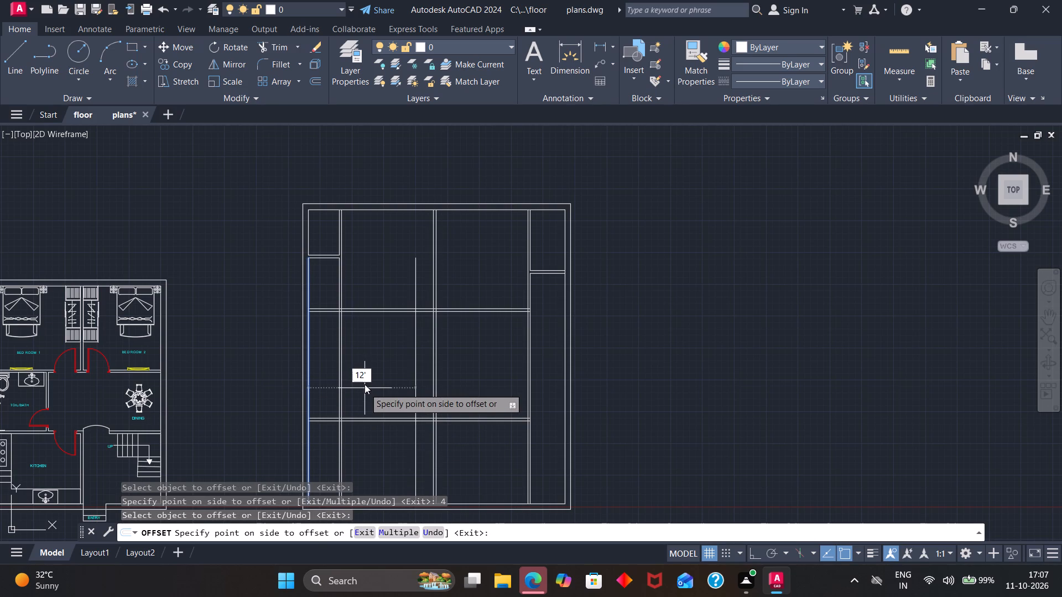
key(5)
key(Return)
click(401, 385)
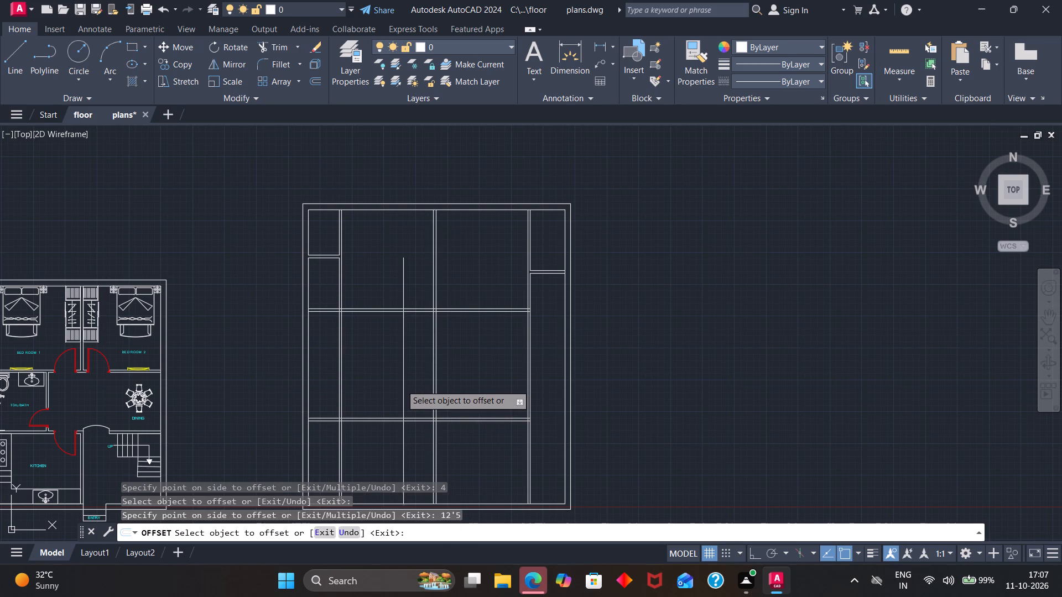
click(404, 381)
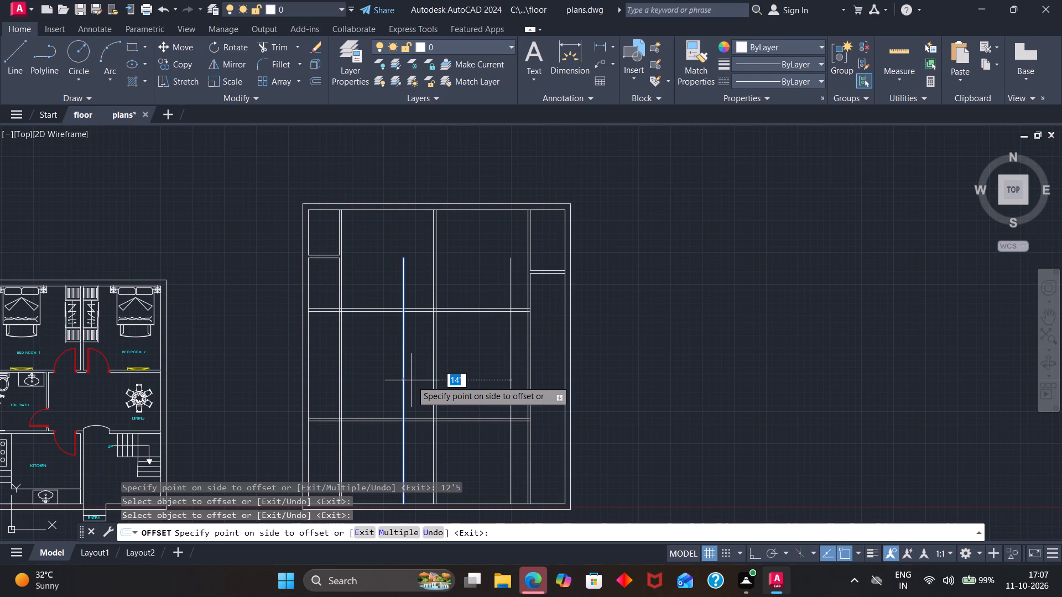
key(4)
key(Return)
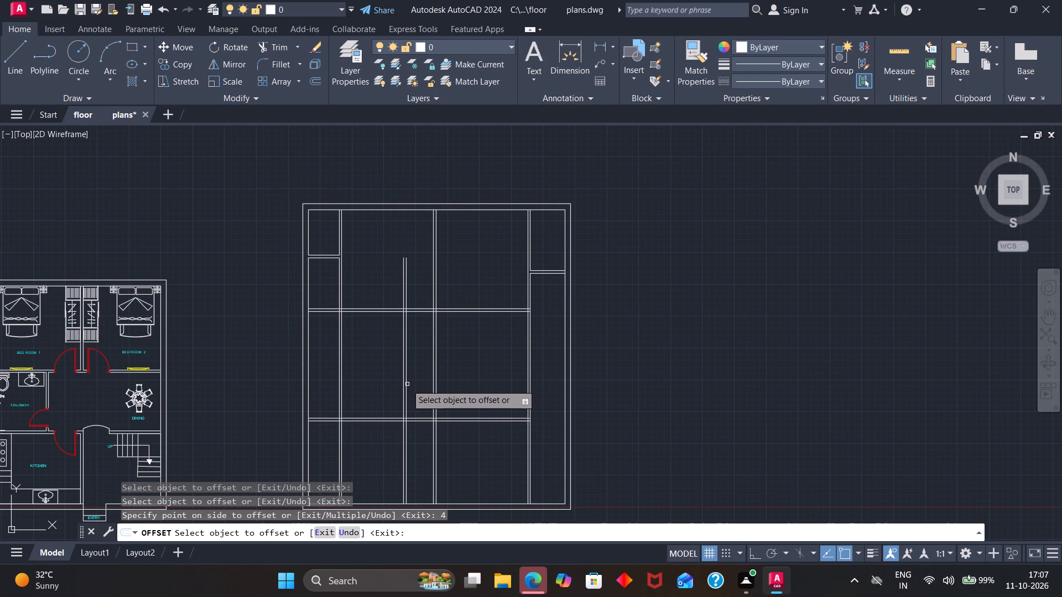
Trim the new partition above the upper horizontal partition, and the two older vertical partitions on either side of it between the two horizontal partitions.
click(291, 45)
drag(427, 287, 377, 285)
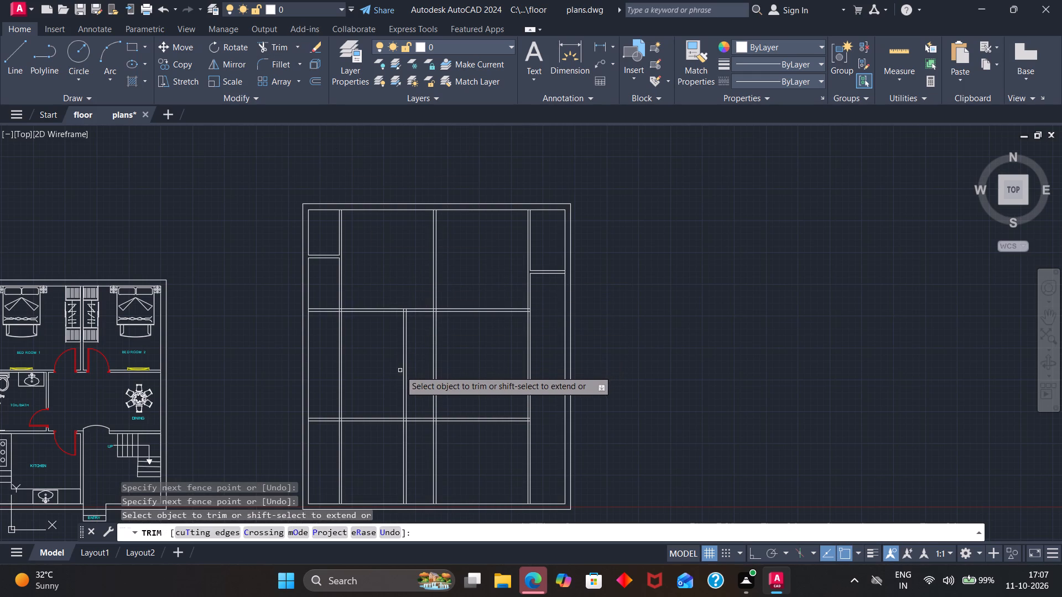
drag(364, 362, 322, 365)
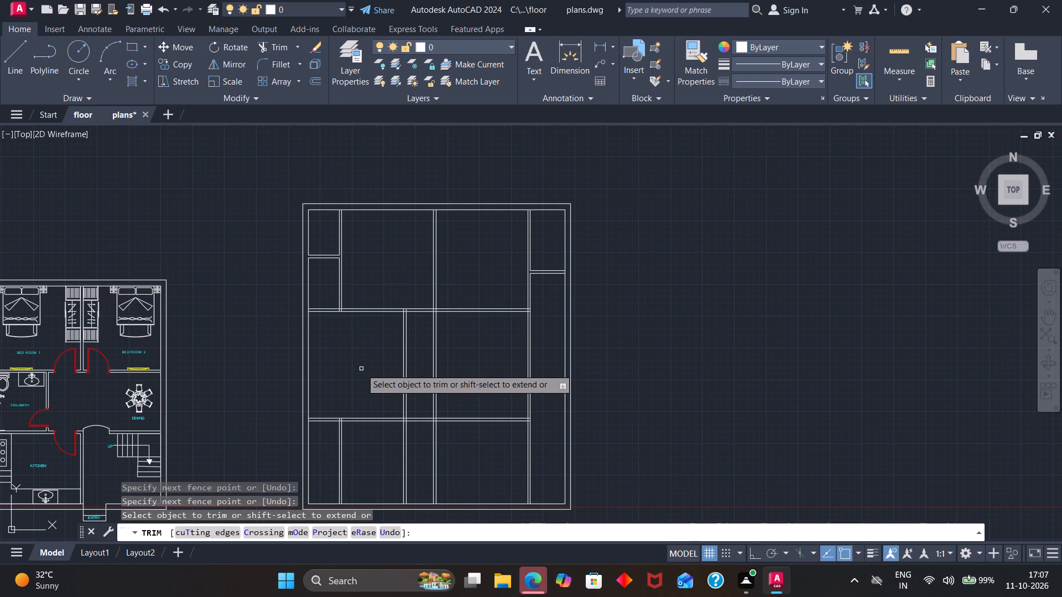
drag(445, 370, 428, 375)
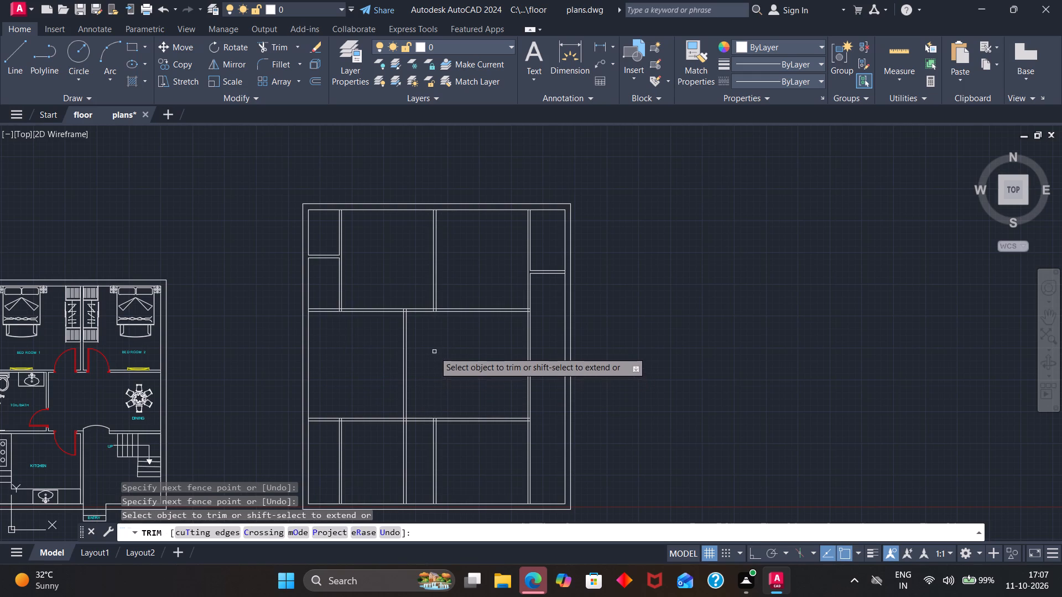
Trim away the three vertical partitions below the lower horizontal partition, keeping the rightmost one.
drag(449, 460, 432, 459)
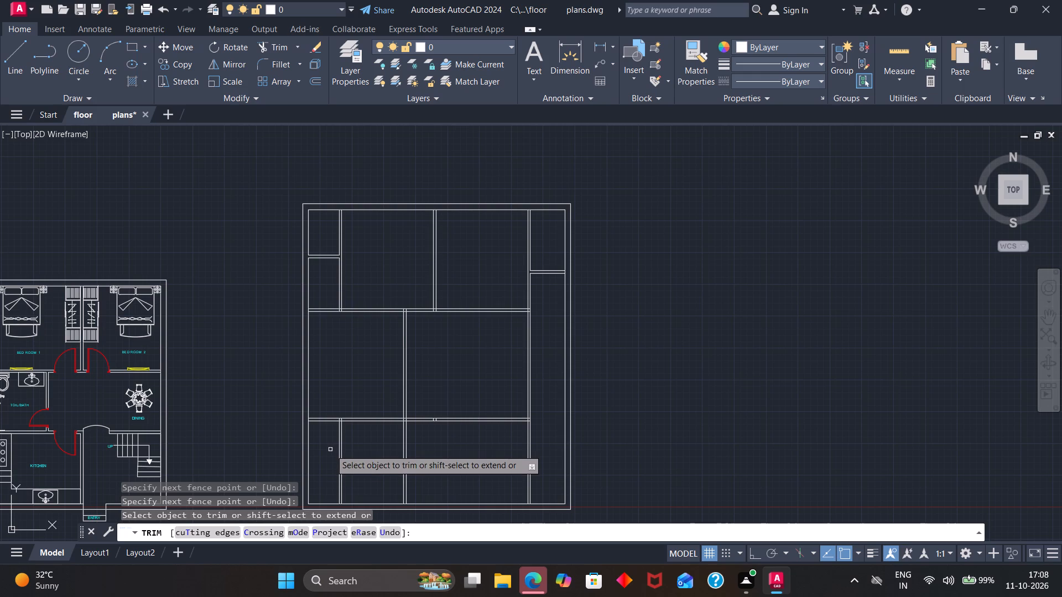
drag(325, 454, 367, 451)
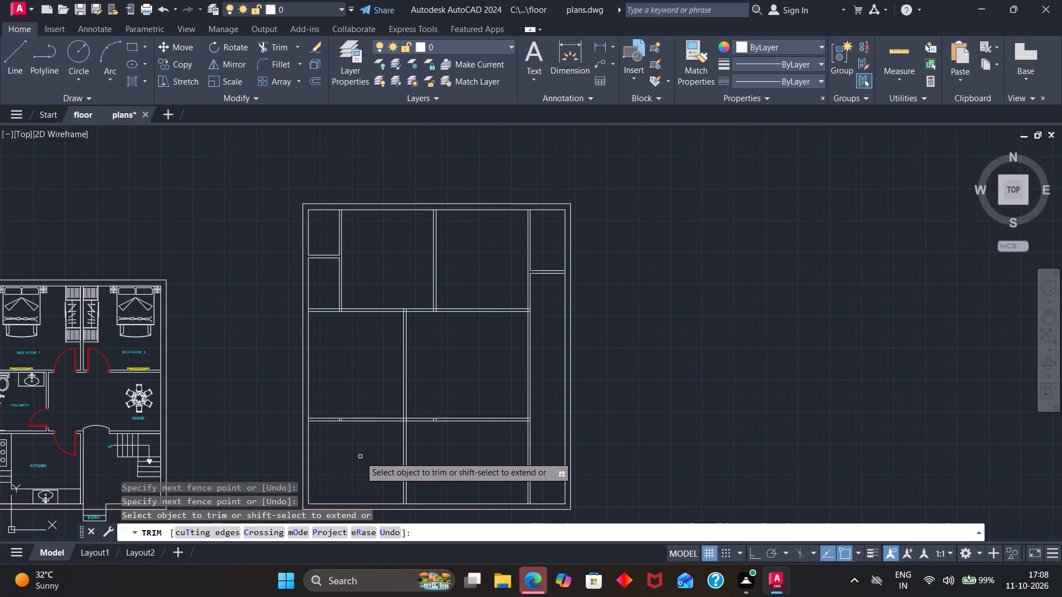
drag(360, 457, 445, 464)
scroll(444, 469, down, 2)
scroll(391, 454, up, 3)
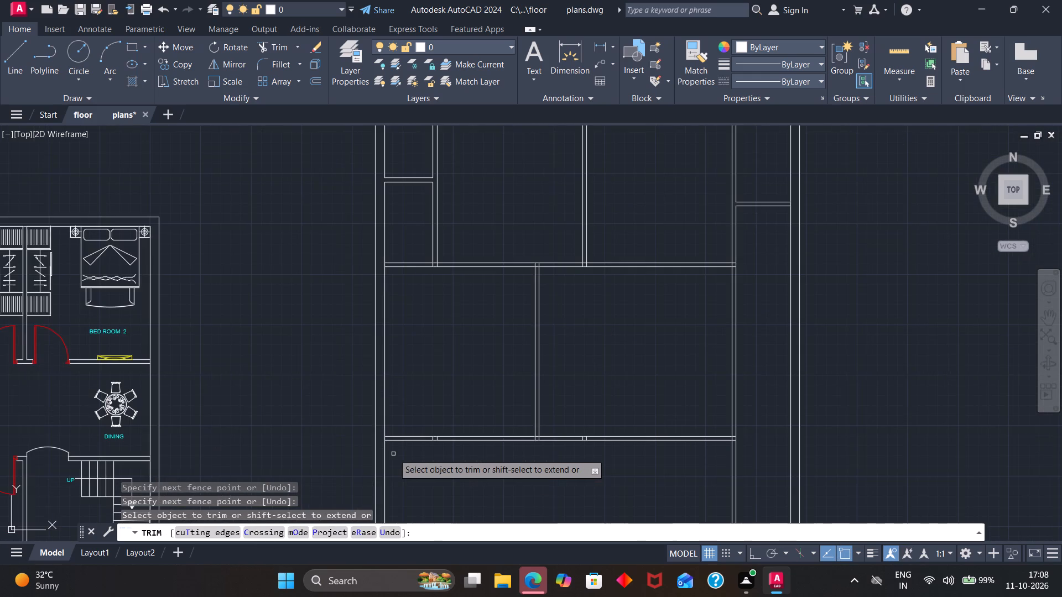
scroll(419, 457, up, 3)
drag(449, 390, 485, 390)
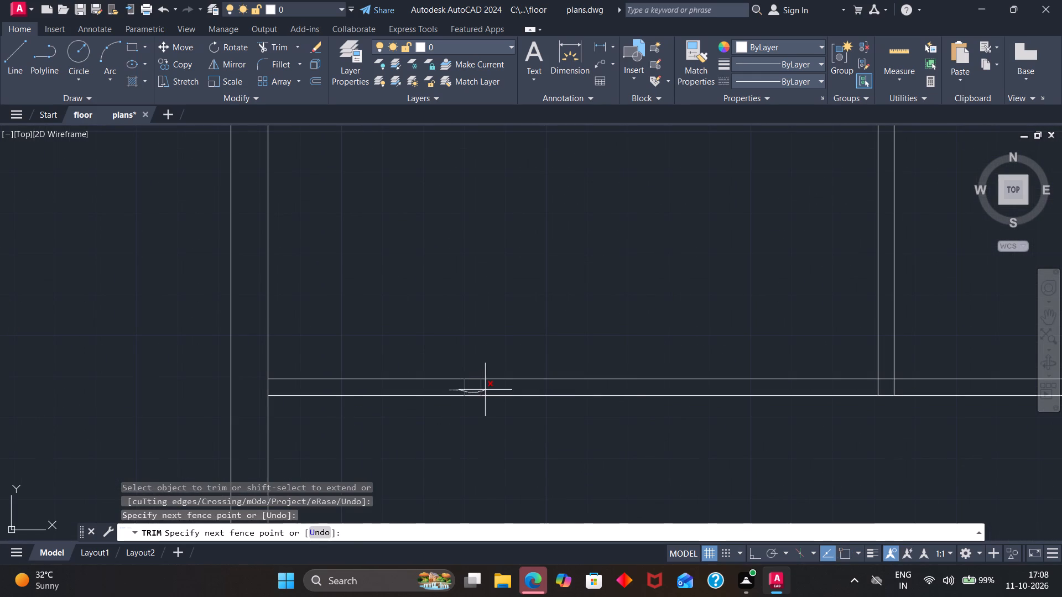
drag(485, 390, 486, 389)
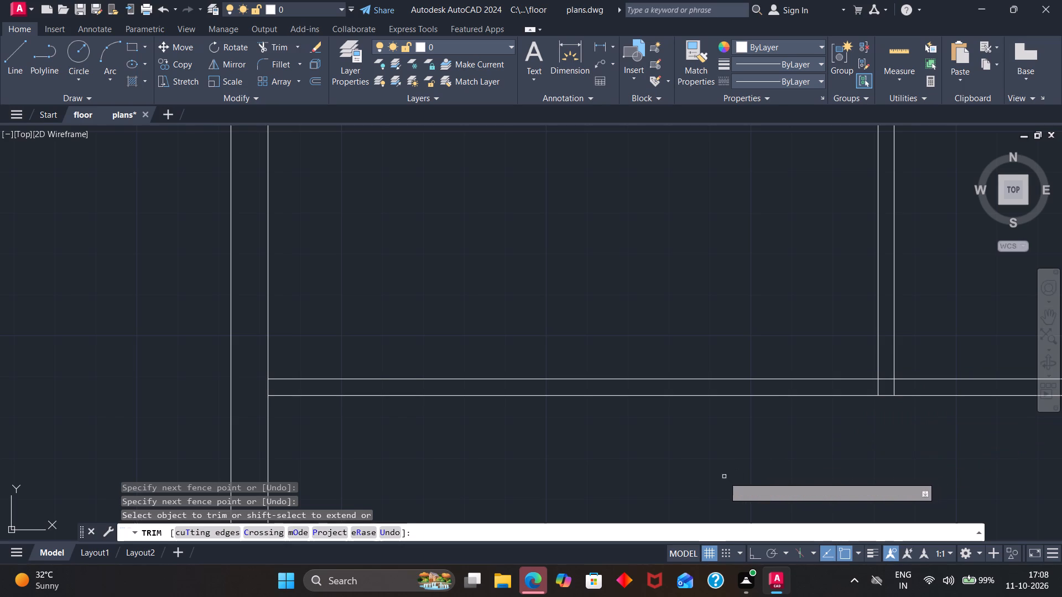
key(Escape)
Offset the lower horizontal partition's bottom line 4' downward, and offset the new line 4" to form another horizontal partition.
key(o)
key(Return)
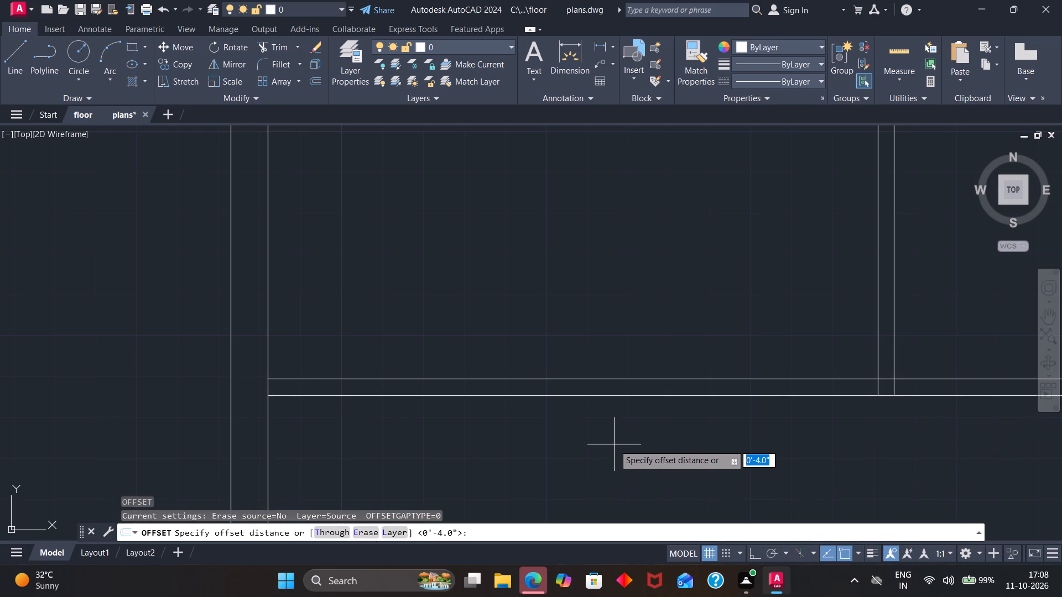
key(4)
key(apostrophe)
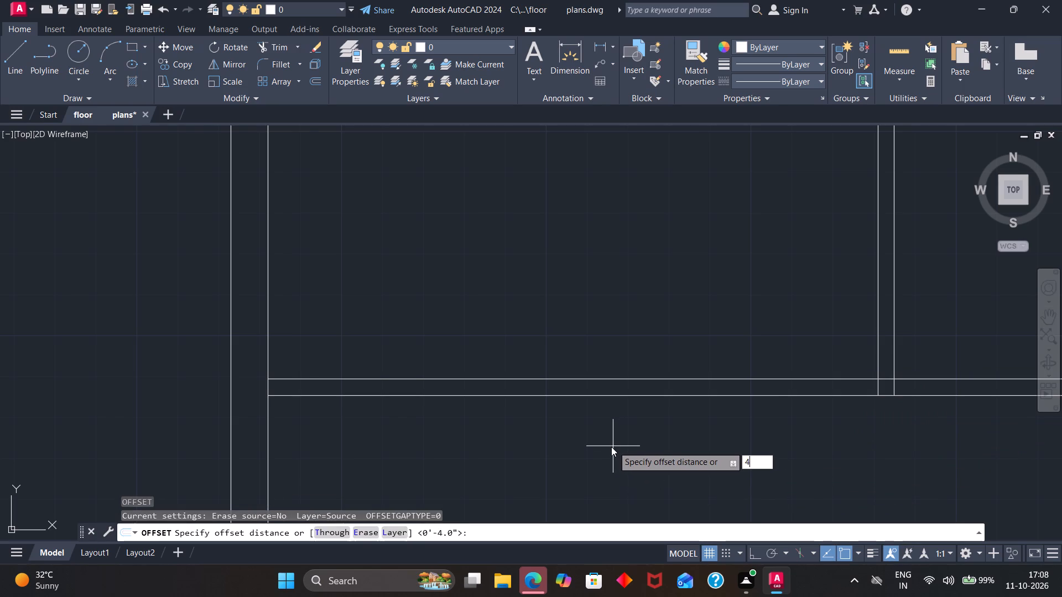
key(Return)
click(516, 394)
click(534, 463)
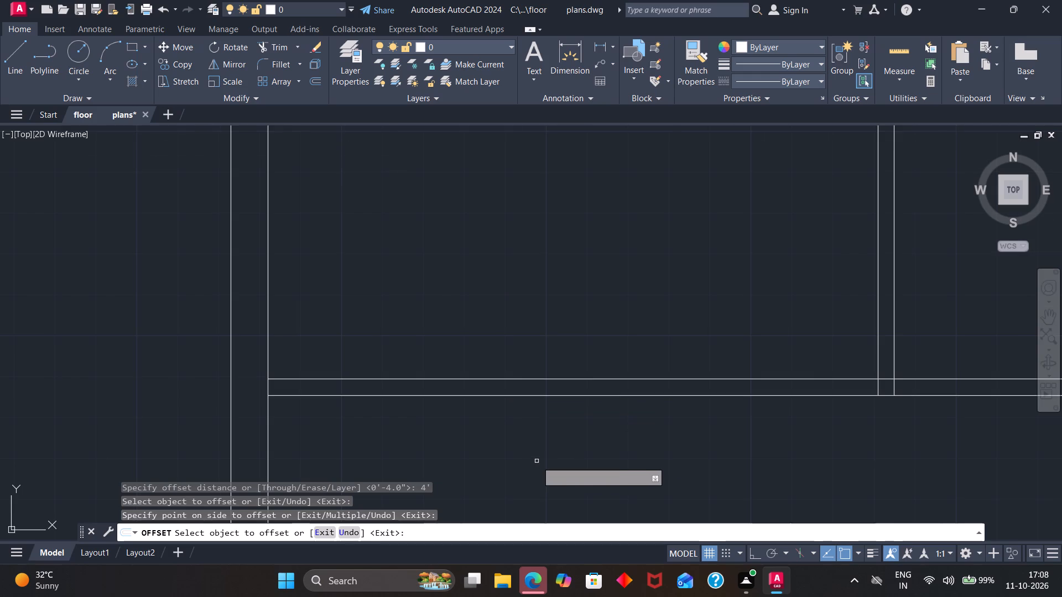
scroll(537, 461, down, 3)
click(541, 491)
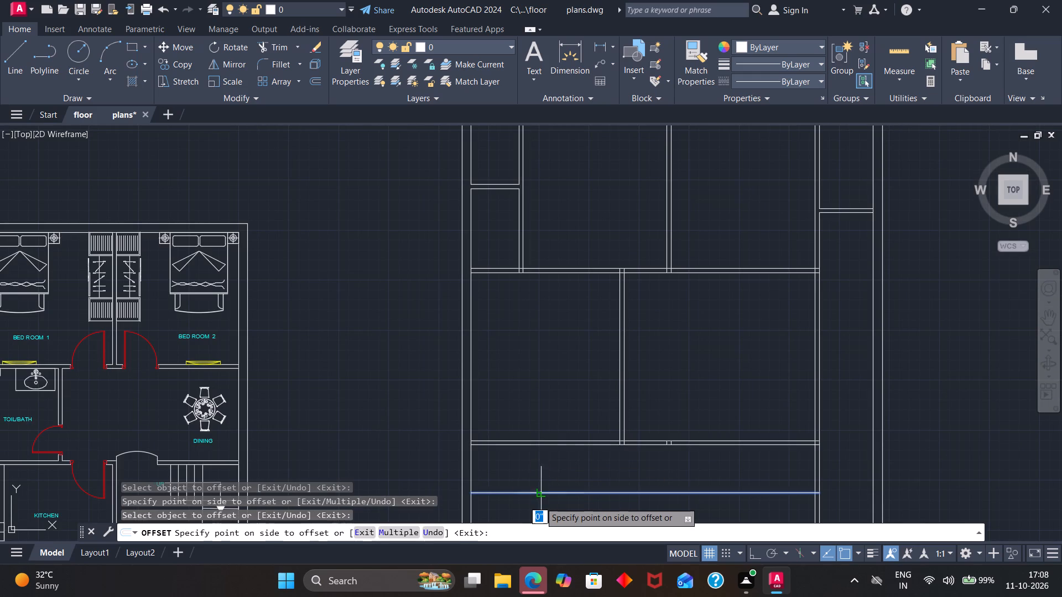
key(4)
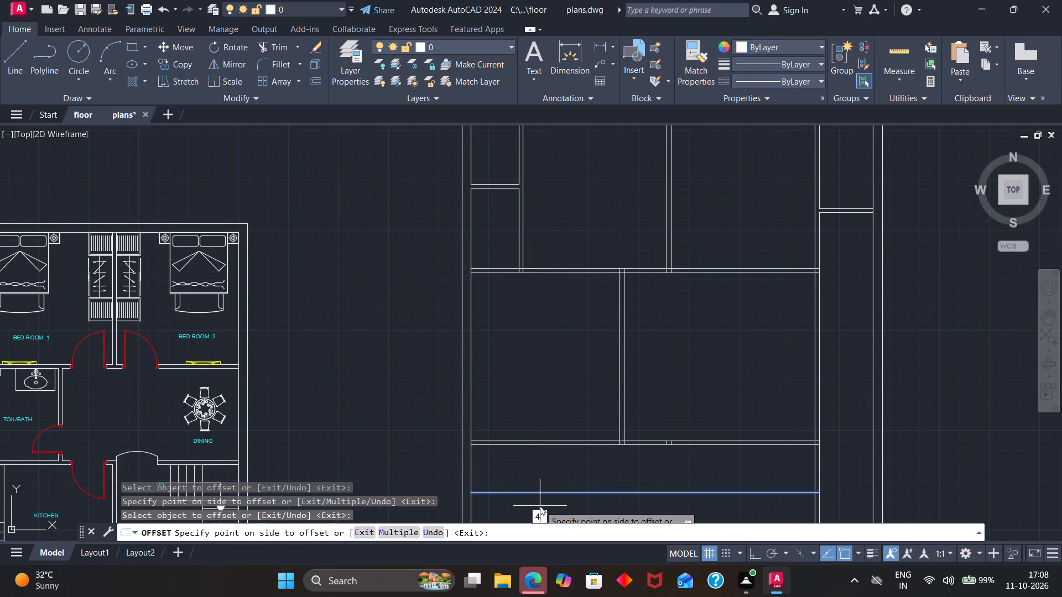
key(Return)
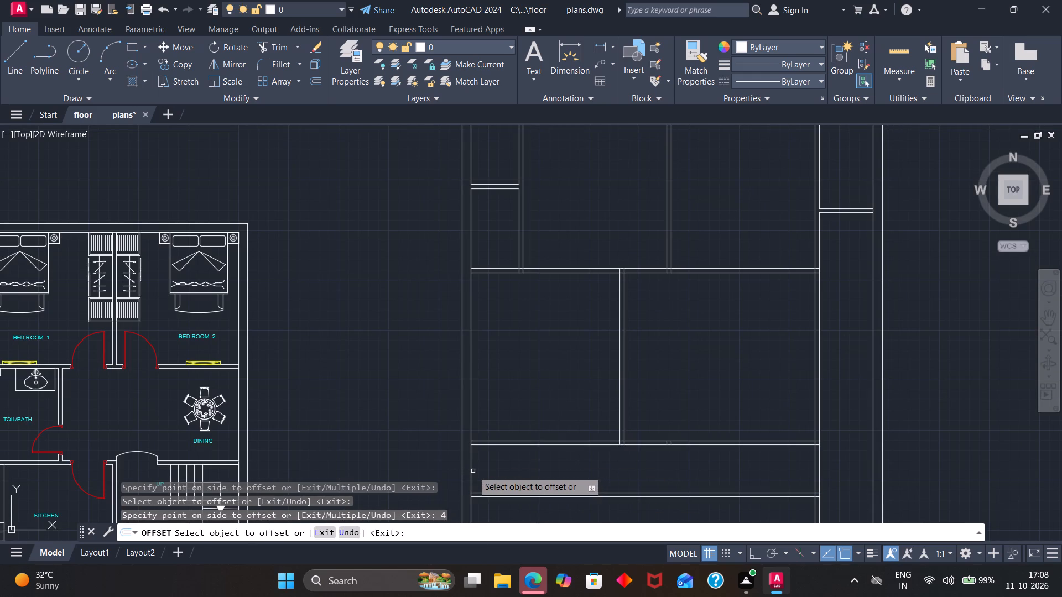
Offset the left outer wall's inner line 10' to the right, and offset the new line 4" to form a vertical partition.
click(471, 473)
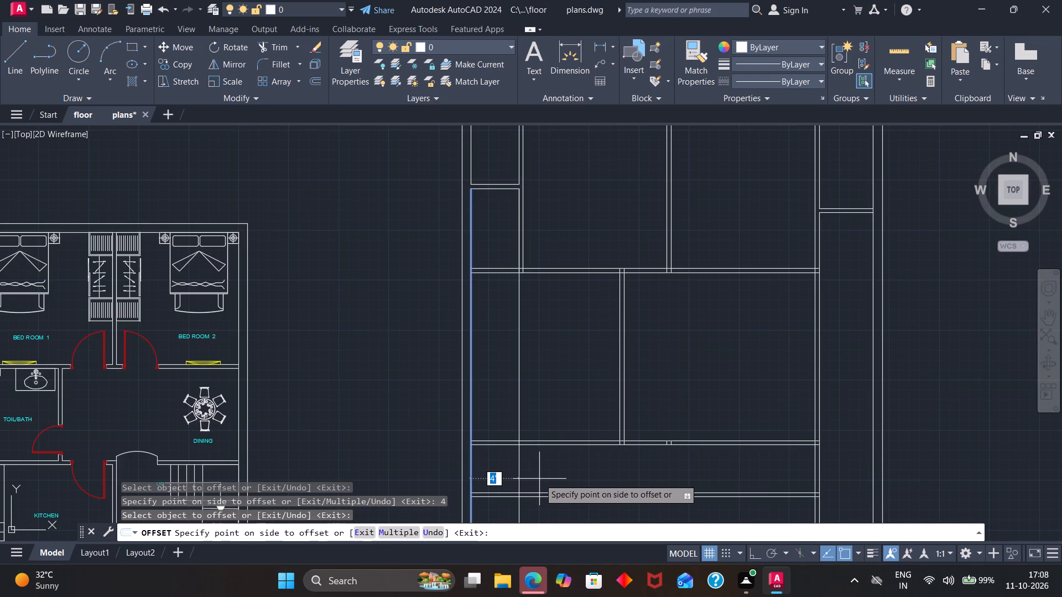
key(1)
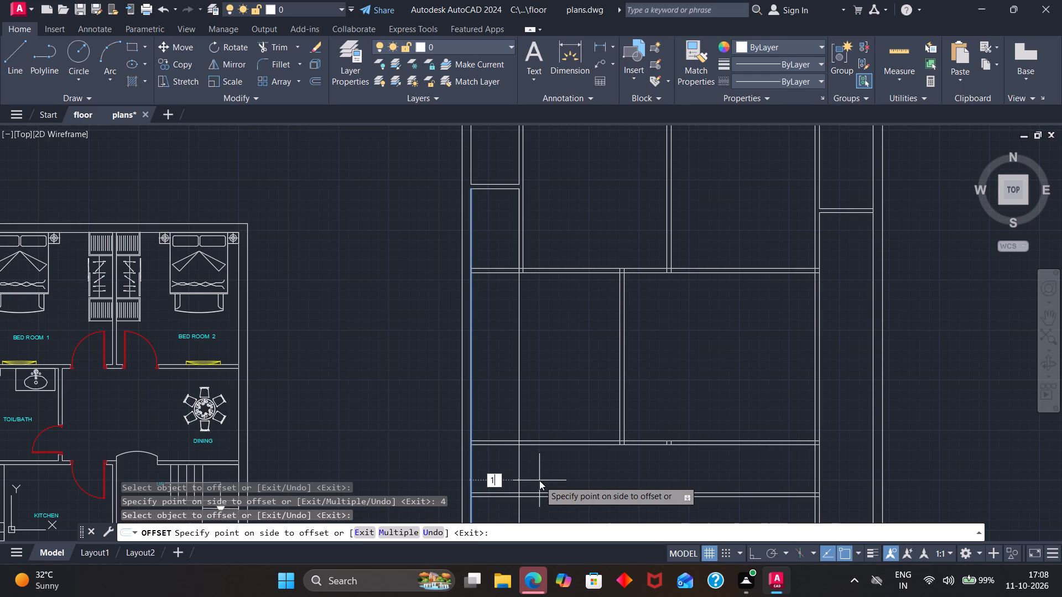
text(0')
key(Return)
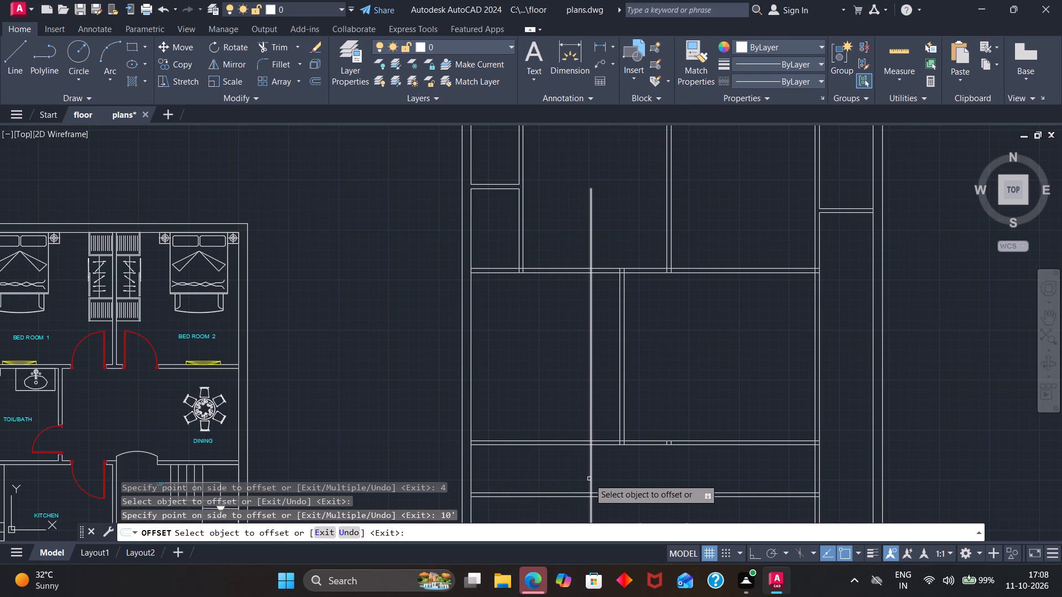
click(590, 478)
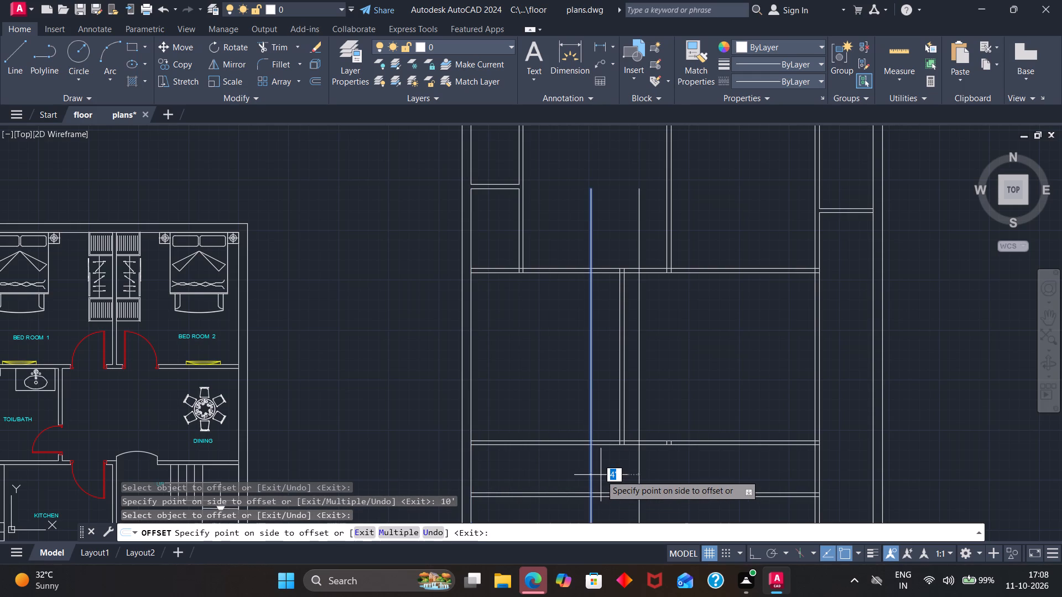
key(4)
key(Return)
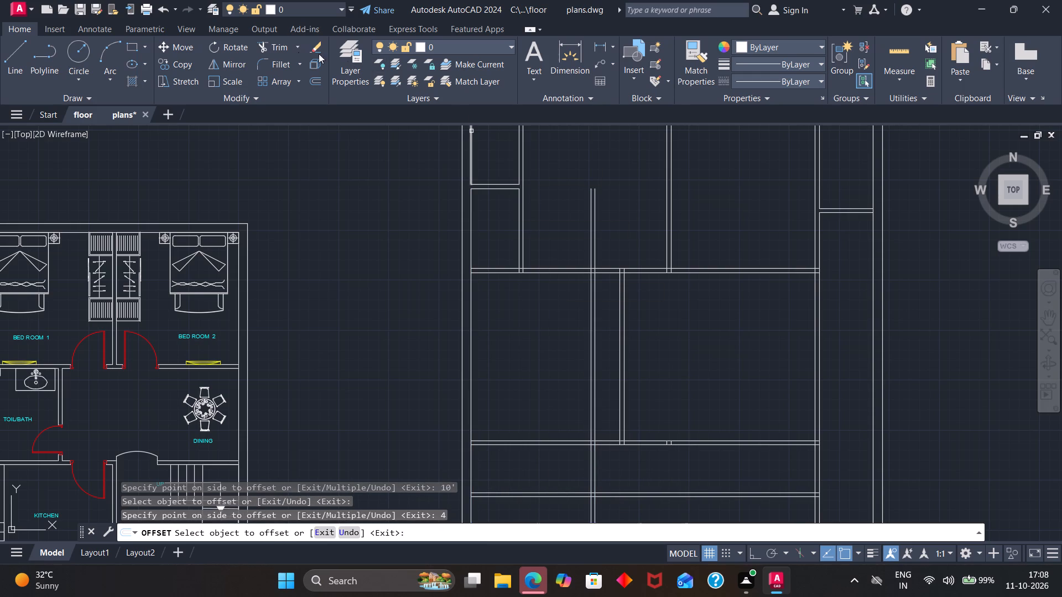
Trim the new vertical partition so it only spans the 4' strip between the two lowest horizontal partitions.
click(285, 48)
drag(605, 228, 578, 240)
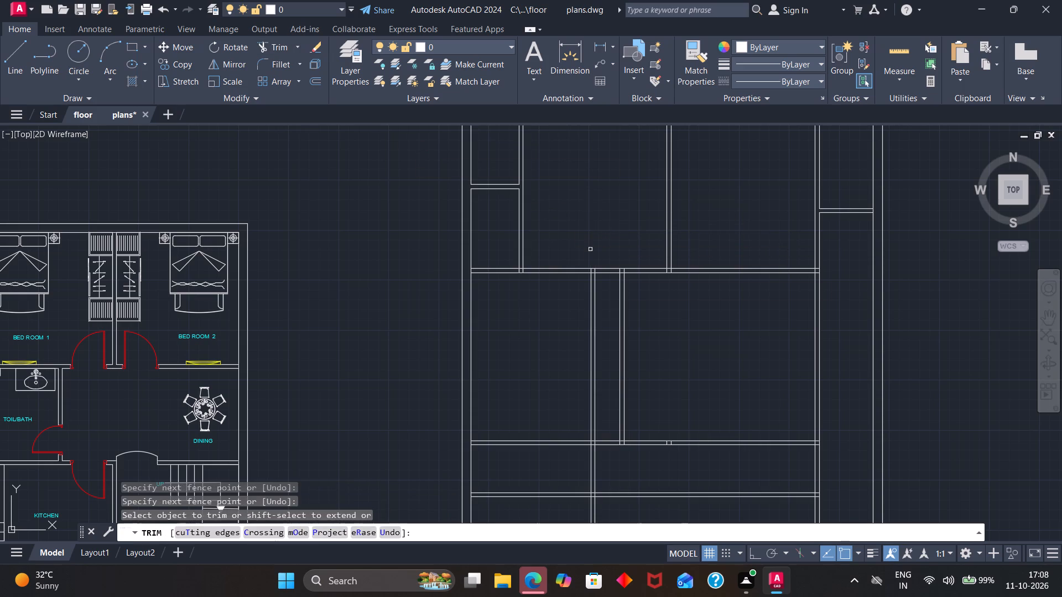
scroll(603, 271, up, 3)
drag(578, 266, 543, 270)
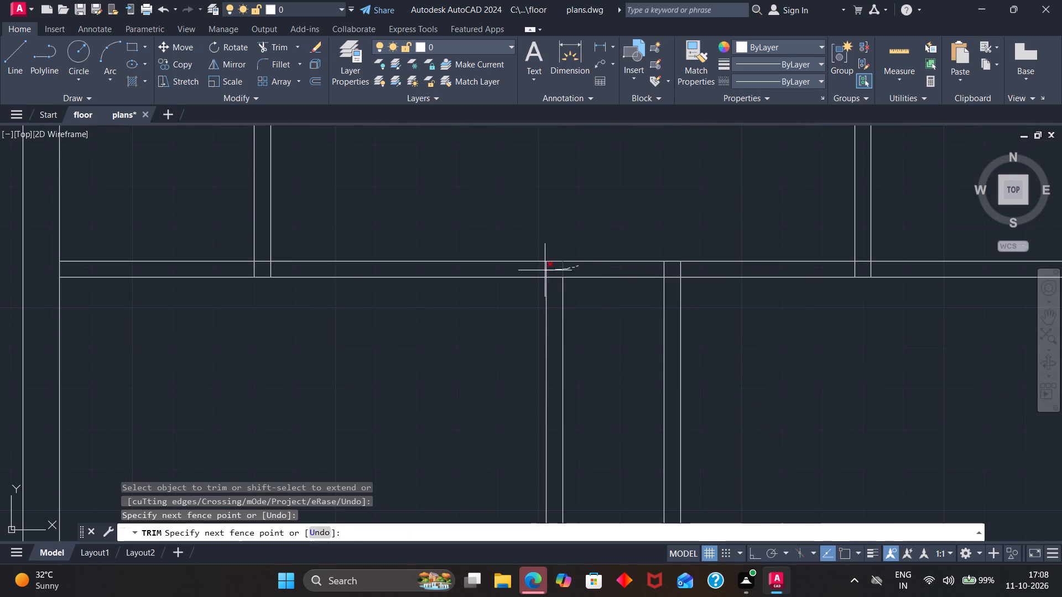
drag(543, 270, 543, 270)
scroll(549, 267, down, 2)
drag(571, 350, 525, 359)
scroll(554, 340, down, 3)
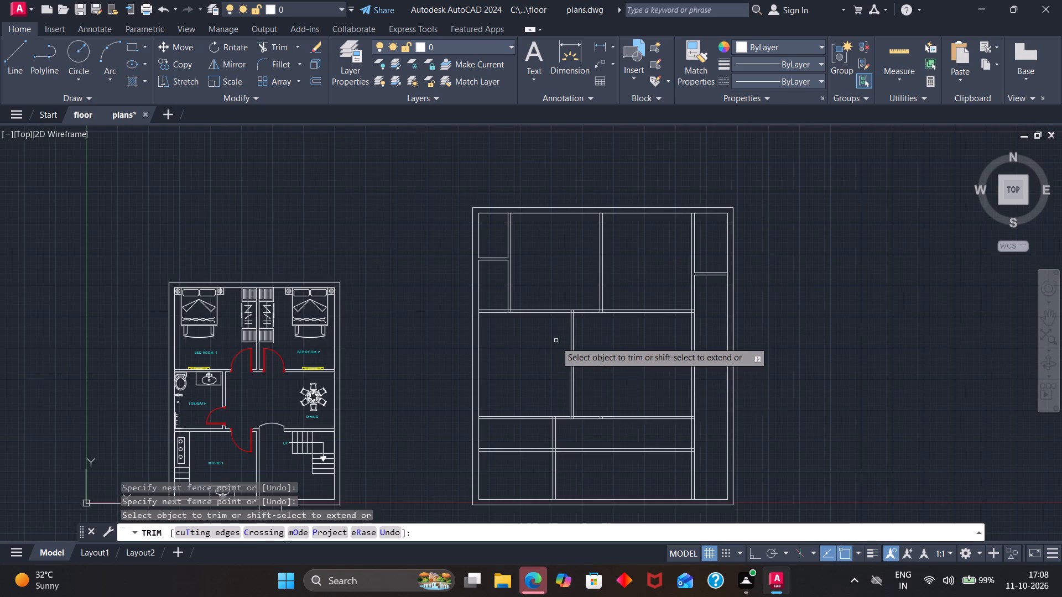
drag(566, 465, 546, 473)
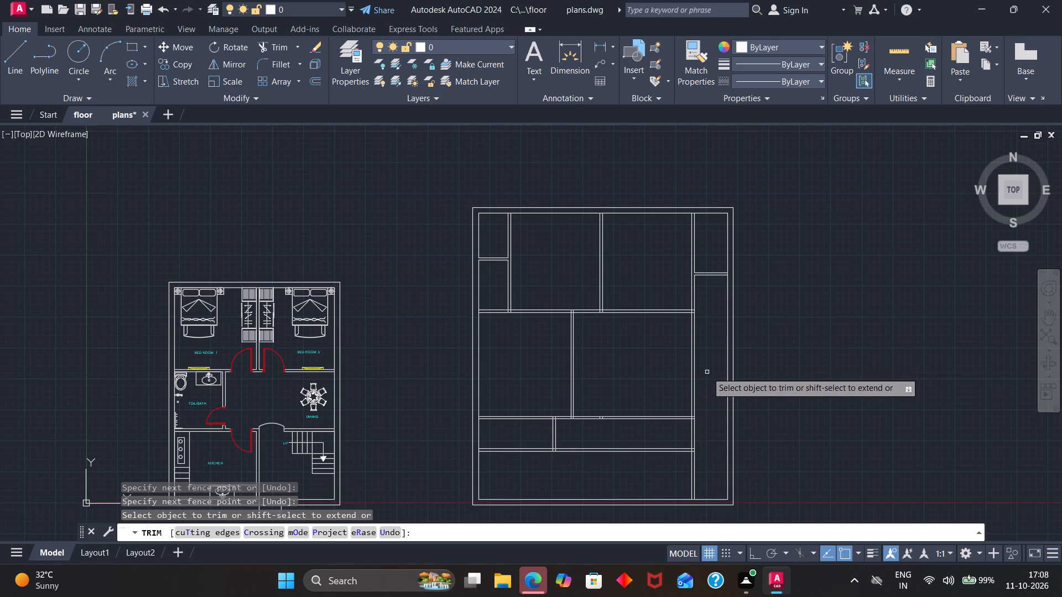
Trim away the rightmost vertical partition from the upper horizontal partition down to the bottom outer wall.
drag(712, 363, 670, 370)
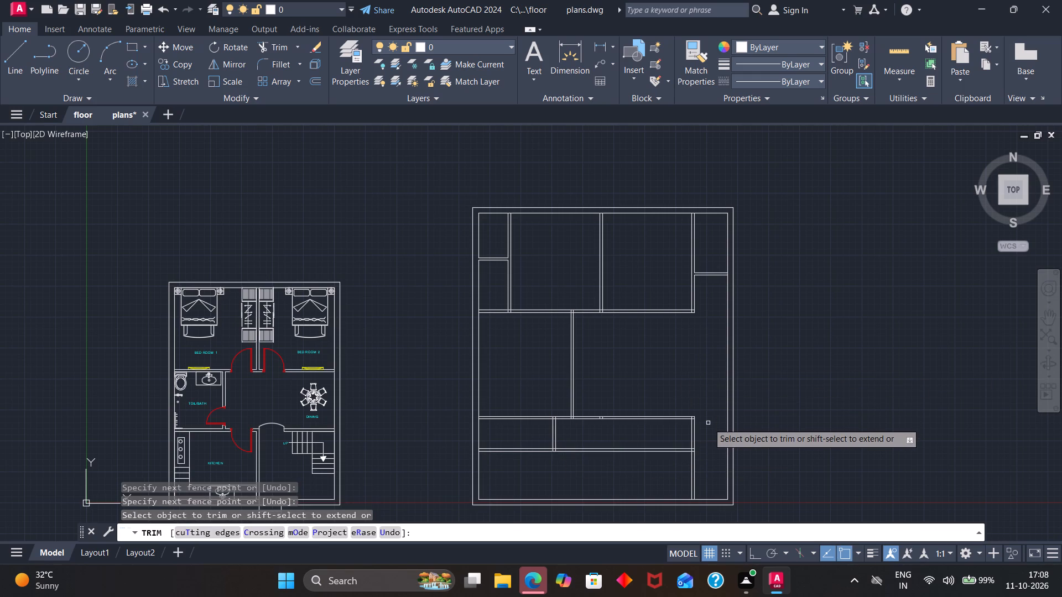
drag(705, 424, 685, 428)
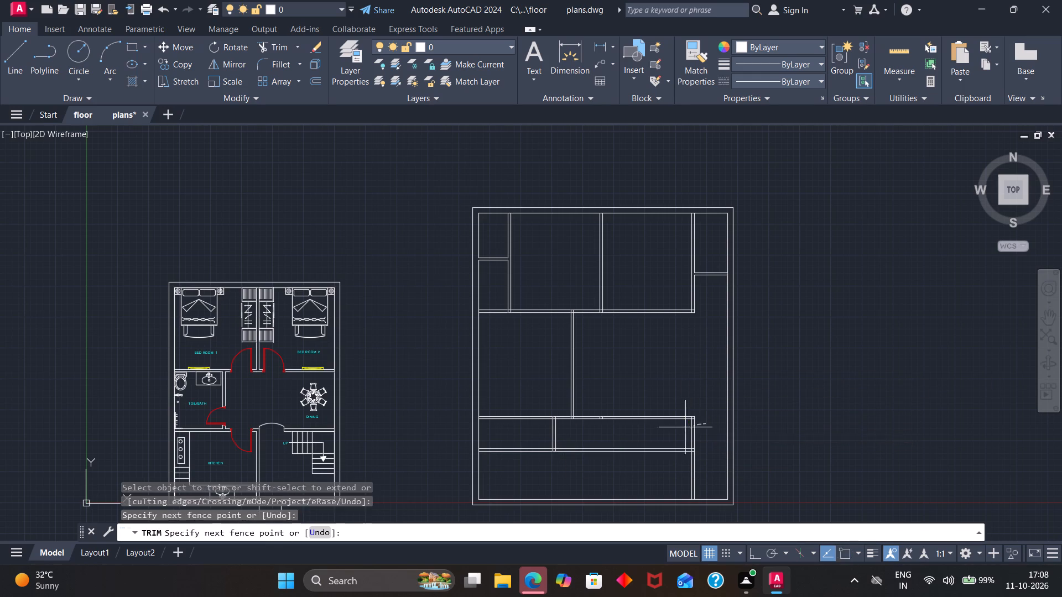
drag(685, 428, 683, 428)
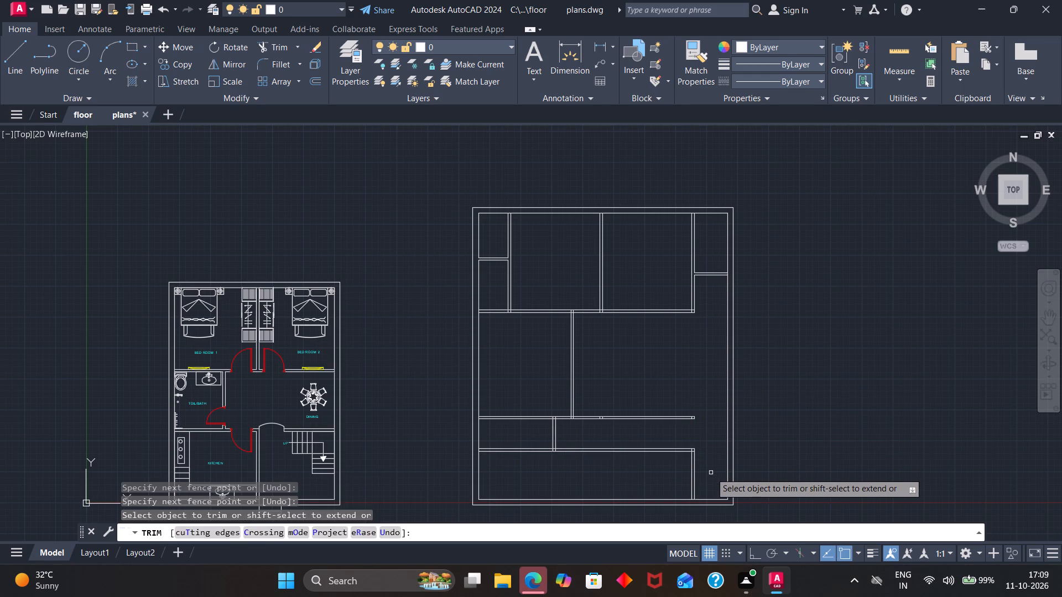
drag(707, 473, 680, 473)
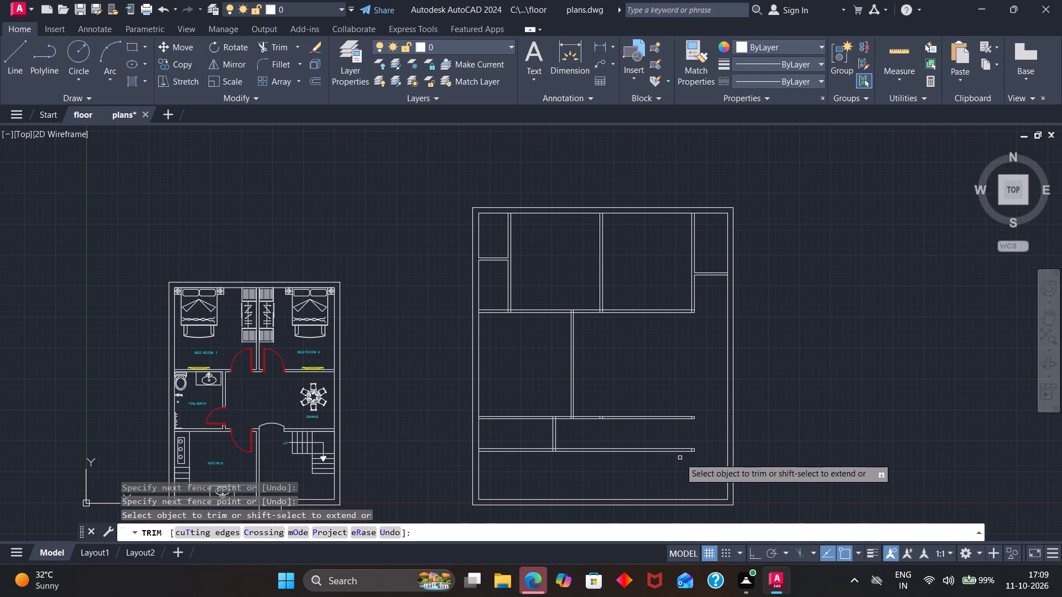
Trim the upper of the two lowest horizontal partitions back to the vertical partition and clear its leftover stubs towards the right wall.
drag(594, 396, 591, 430)
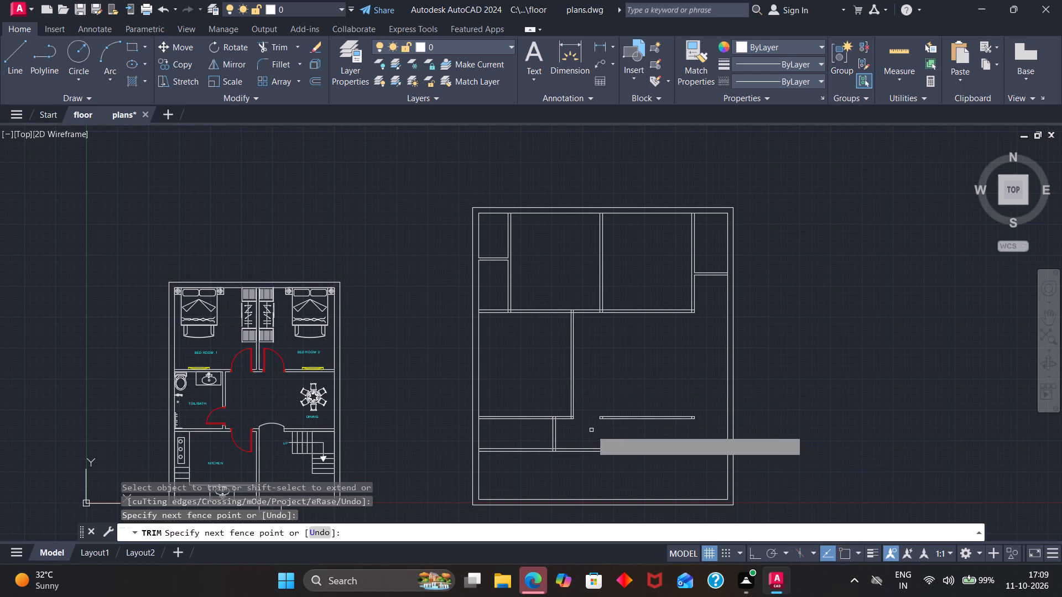
drag(608, 390, 615, 433)
drag(600, 421, 610, 415)
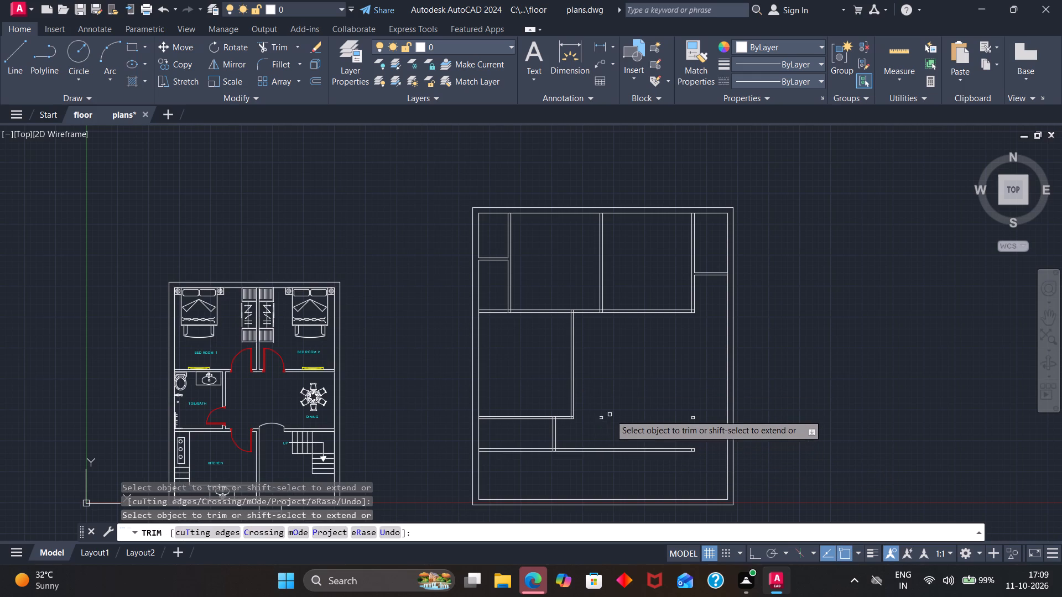
drag(606, 416, 598, 423)
drag(699, 416, 689, 432)
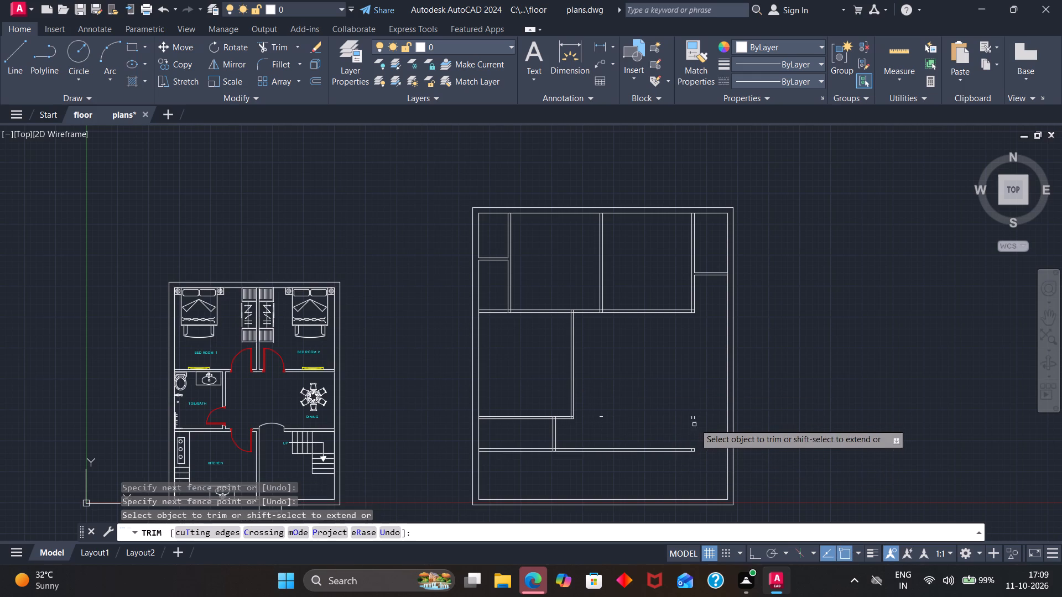
drag(695, 420, 674, 426)
drag(601, 417, 601, 411)
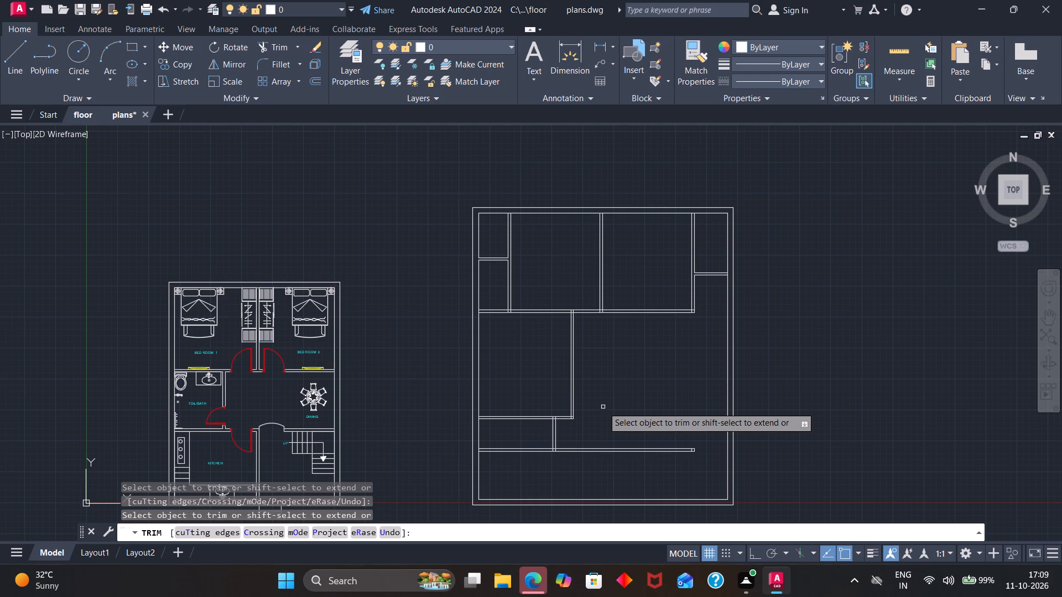
click(693, 416)
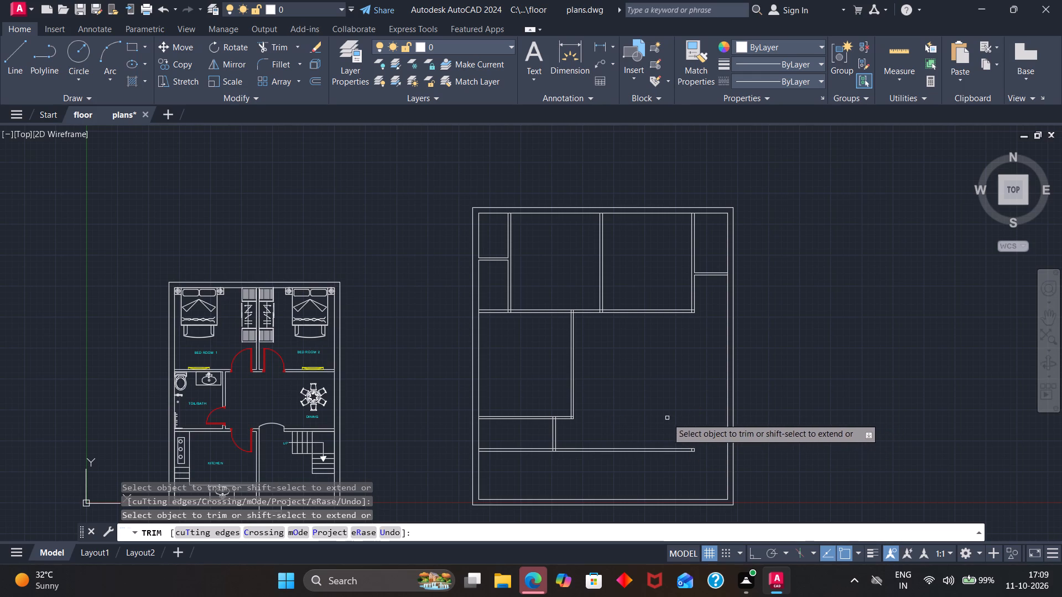
Trim the lowest horizontal partition back to the short vertical partition and clear the leftover stub near the right outer wall.
drag(667, 418, 627, 478)
drag(684, 441, 695, 452)
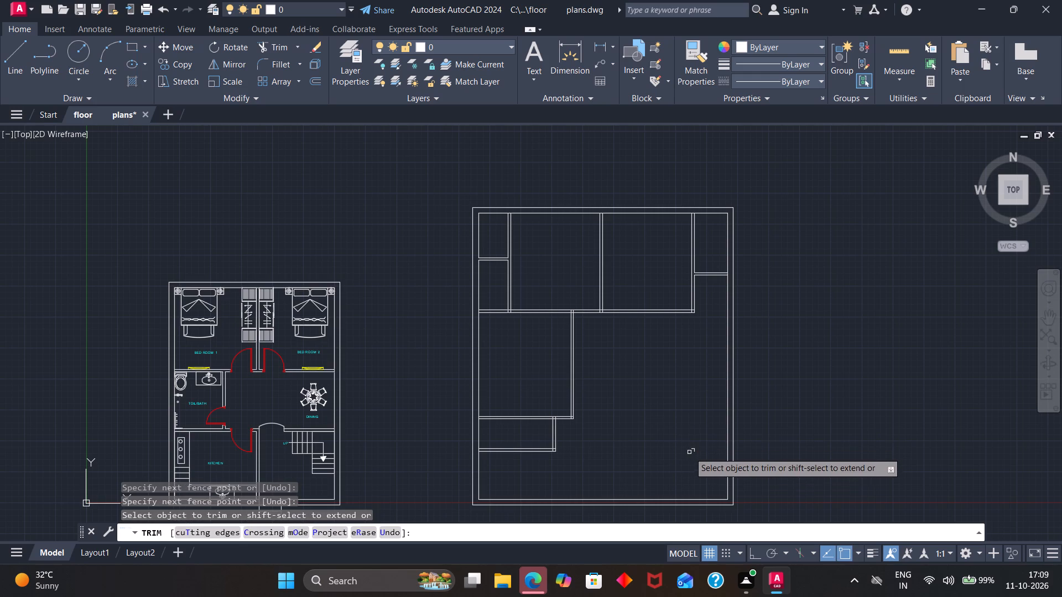
scroll(682, 445, down, 1)
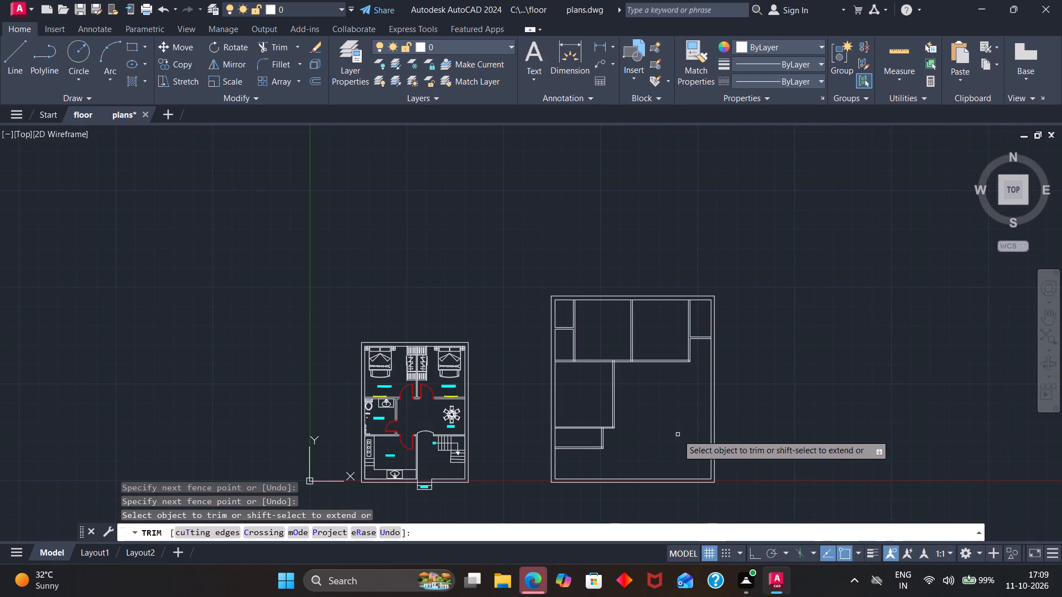
drag(689, 433, 692, 449)
drag(687, 448, 692, 438)
click(690, 452)
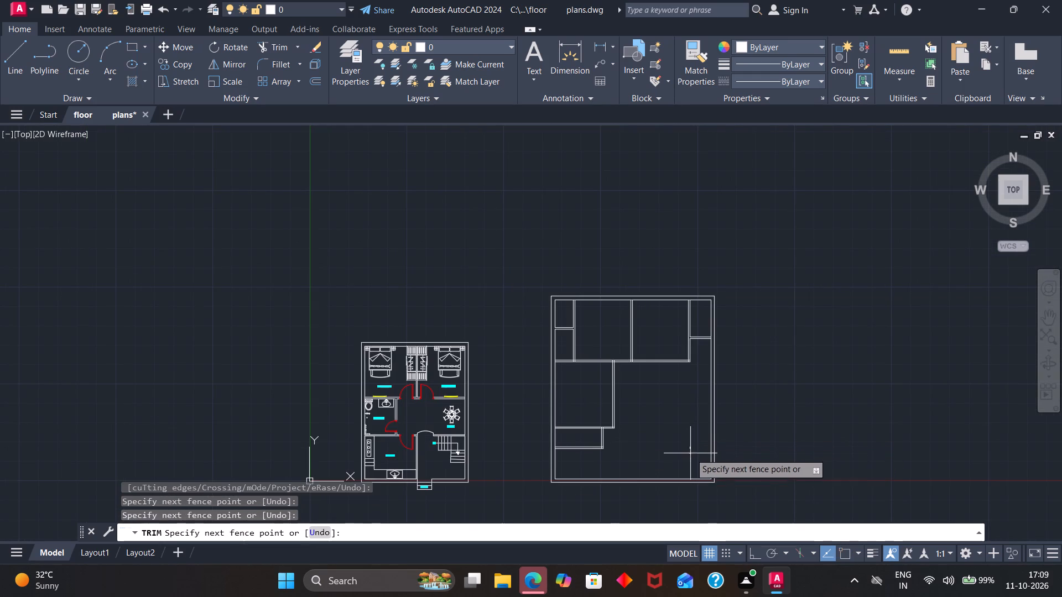
scroll(694, 444, down, 1)
scroll(693, 436, up, 3)
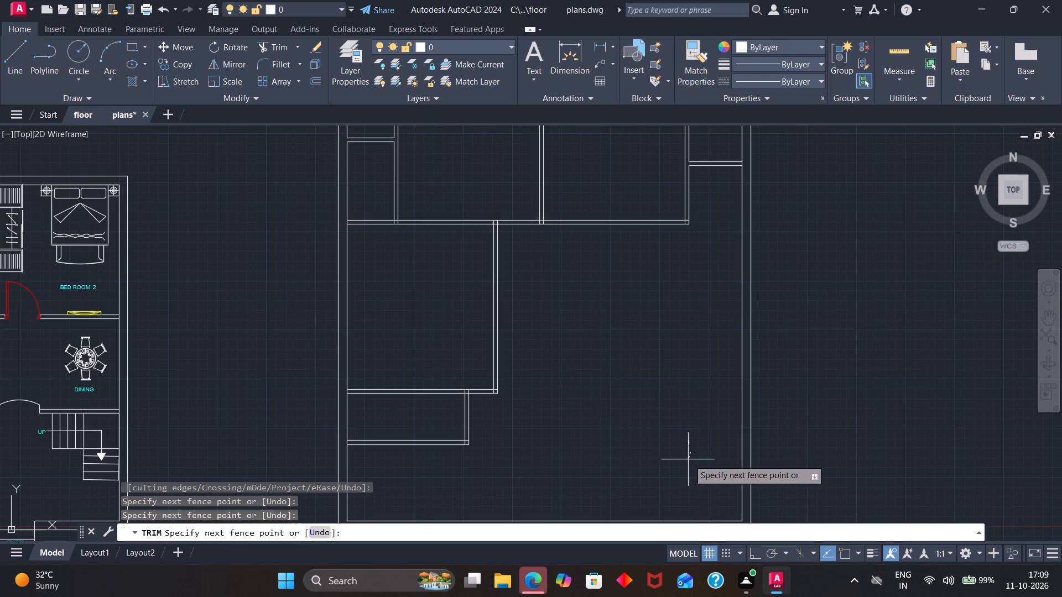
drag(689, 431, 693, 451)
click(691, 441)
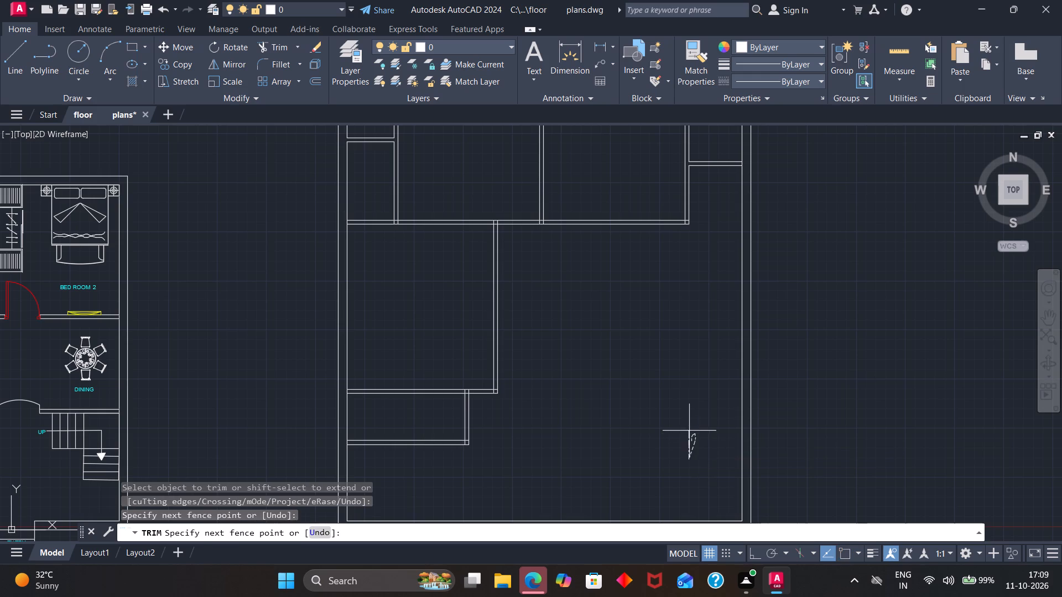
drag(694, 441, 687, 439)
drag(698, 442, 686, 446)
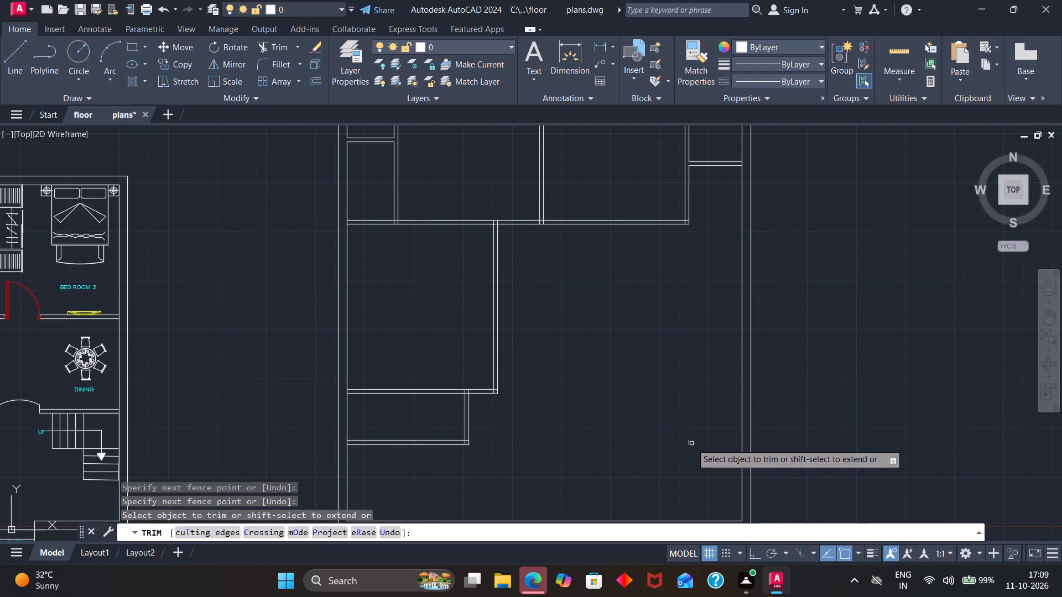
drag(691, 441, 685, 443)
drag(695, 442, 686, 447)
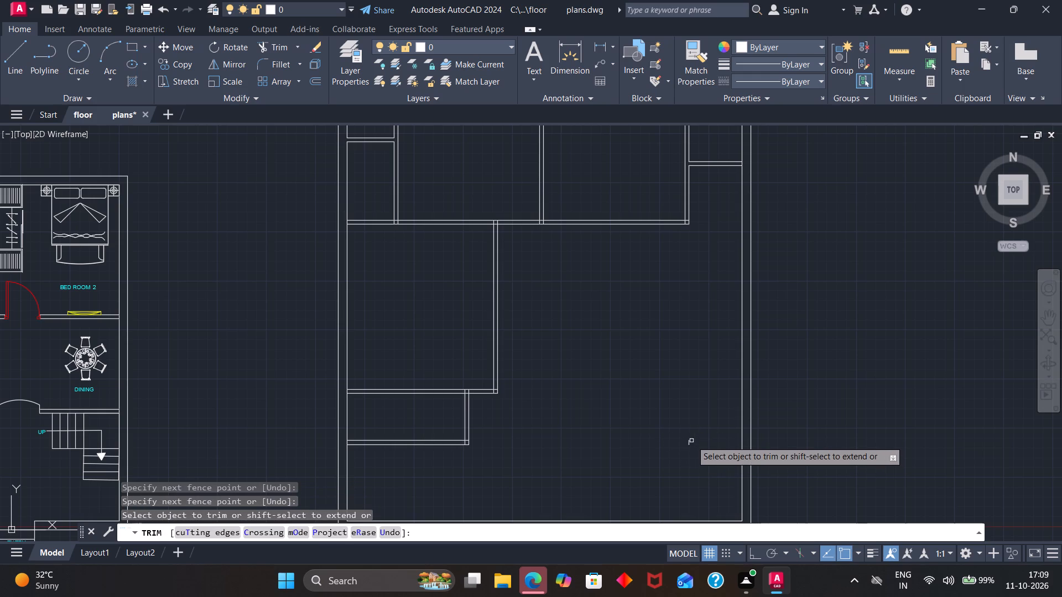
drag(691, 441, 691, 446)
scroll(706, 428, down, 2)
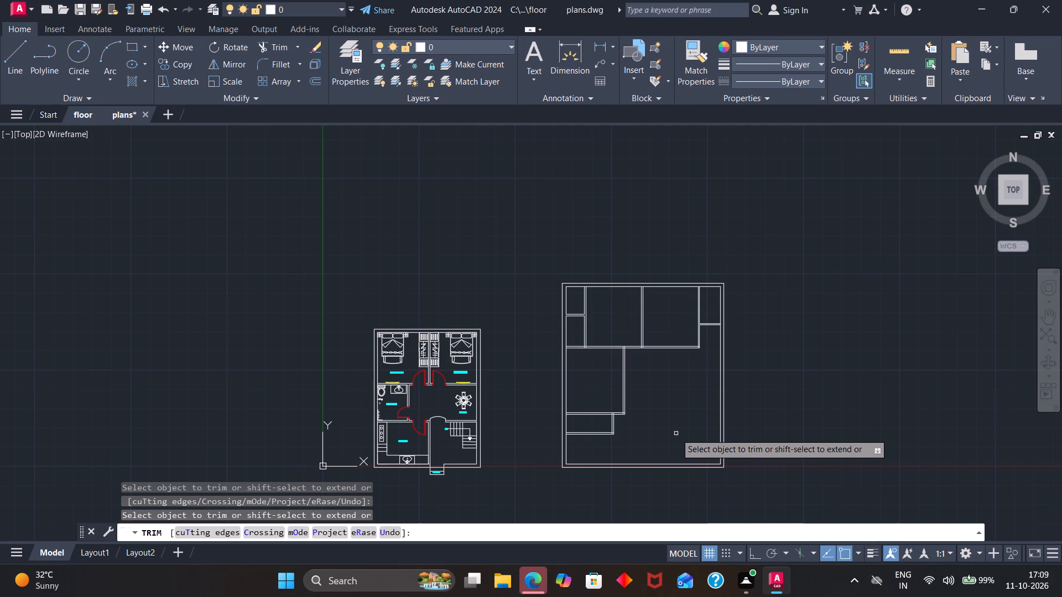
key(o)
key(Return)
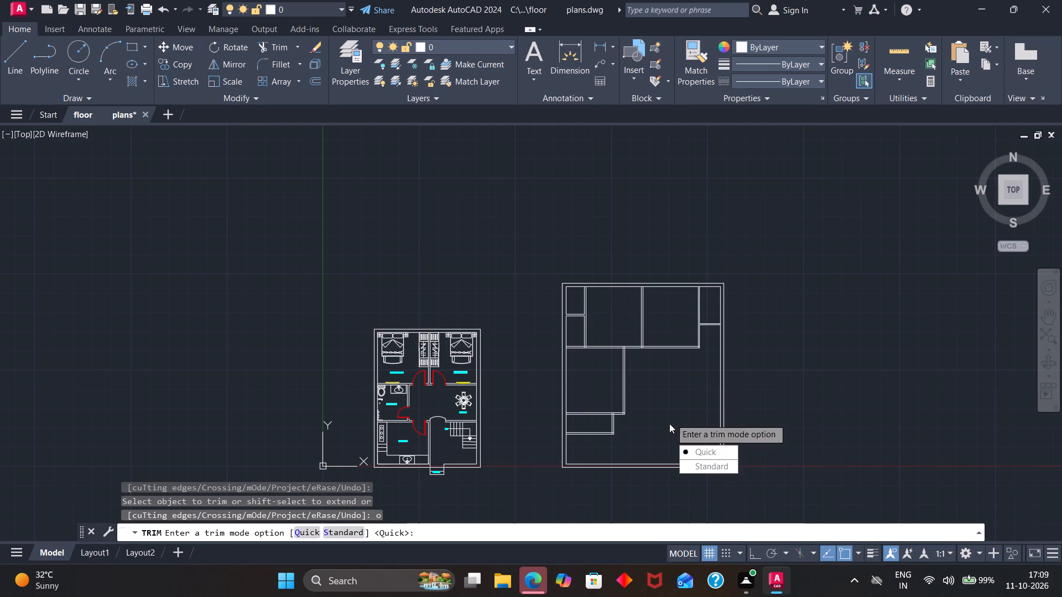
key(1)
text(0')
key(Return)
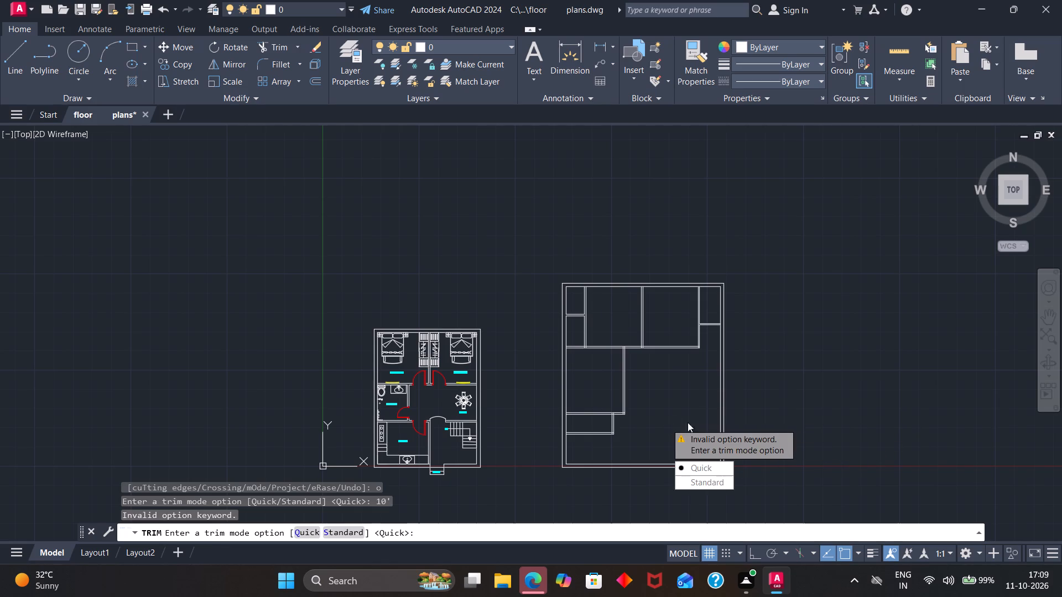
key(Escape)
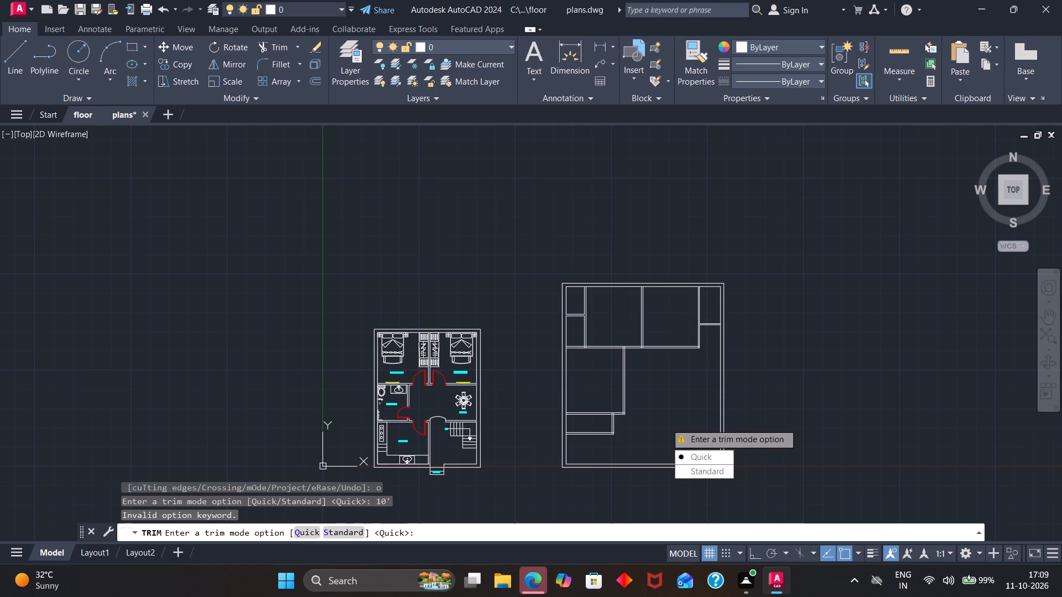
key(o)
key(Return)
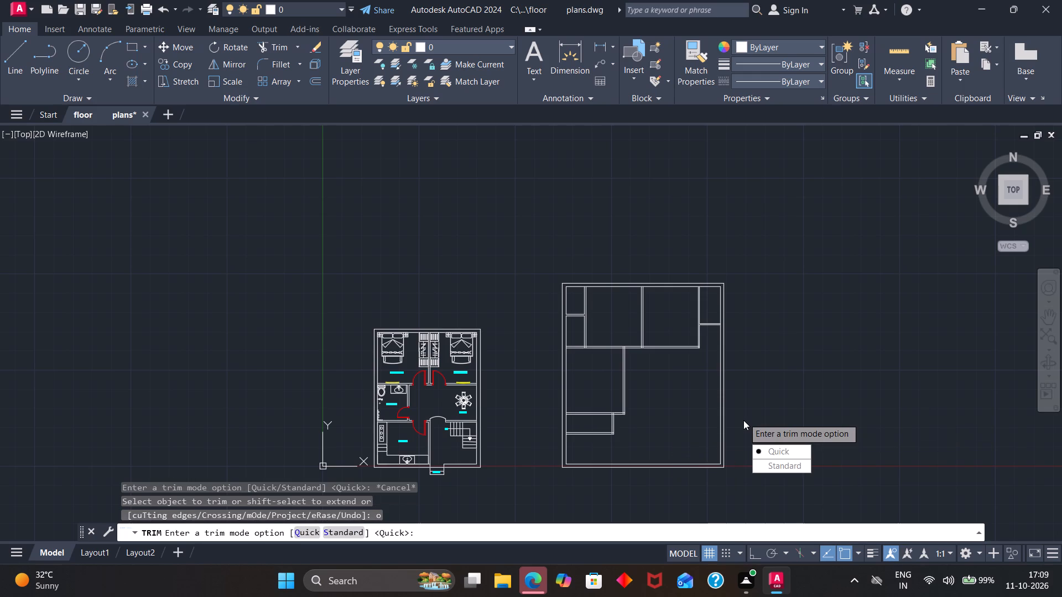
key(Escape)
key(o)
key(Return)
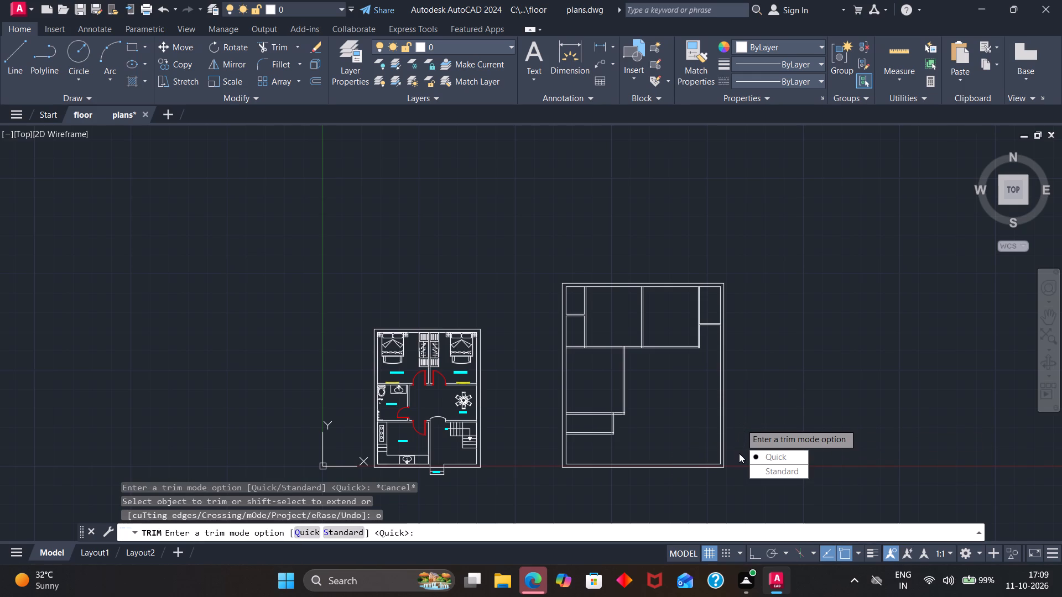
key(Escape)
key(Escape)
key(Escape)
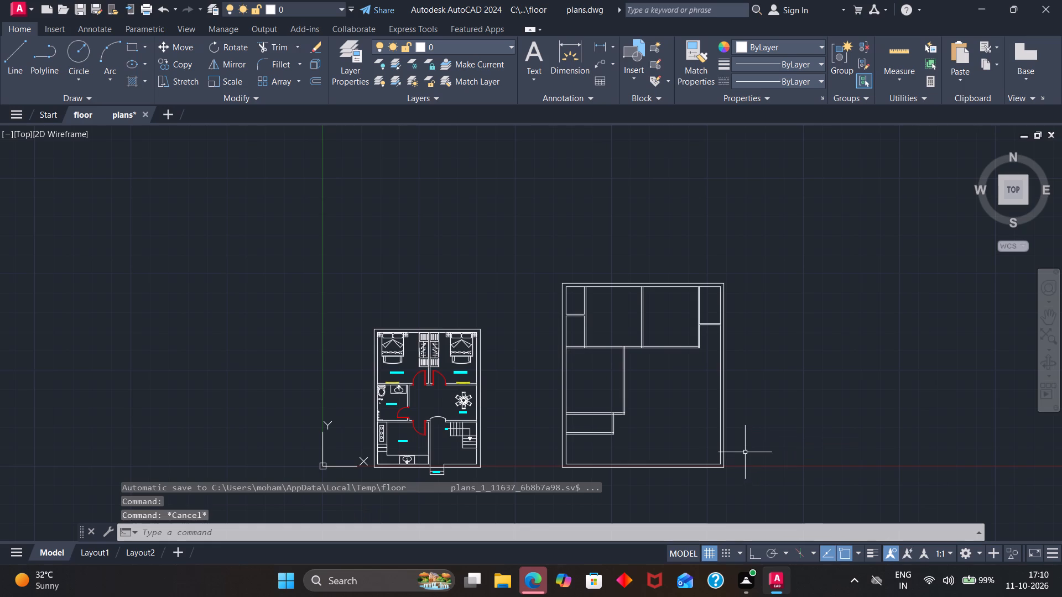
Offset the right outer wall's inner line 10' to the left, and offset the new line 4" further left to form a vertical partition.
key(o)
key(Return)
key(1)
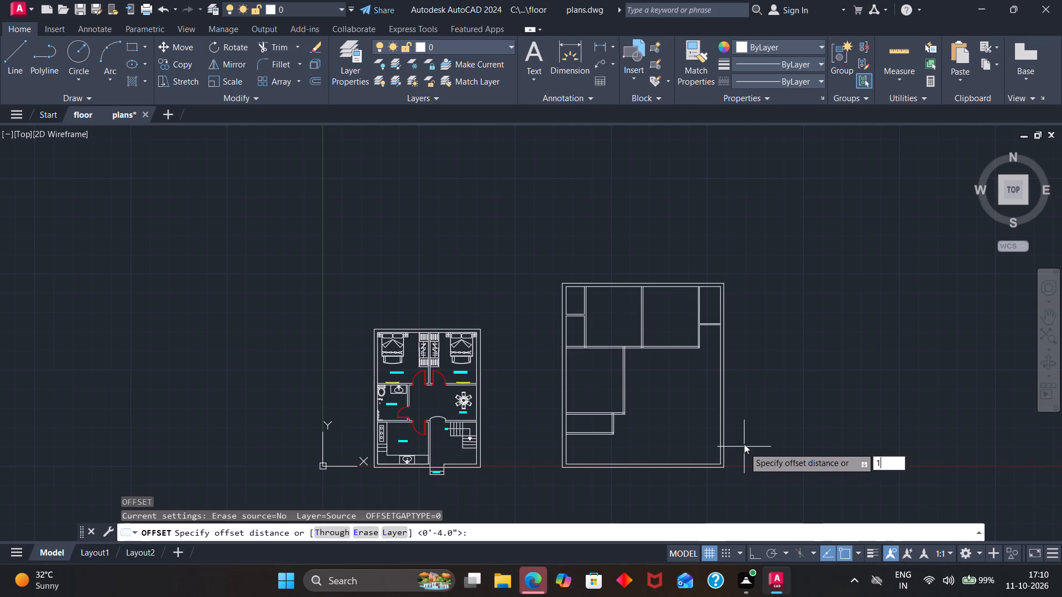
key(0)
key(apostrophe)
key(Return)
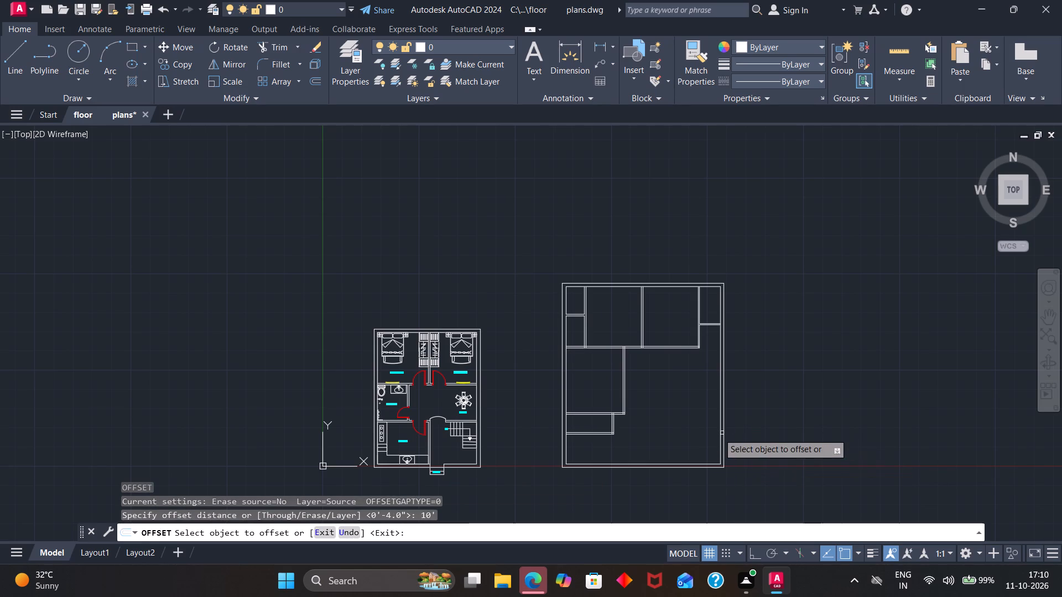
scroll(721, 425, up, 2)
click(717, 442)
click(665, 460)
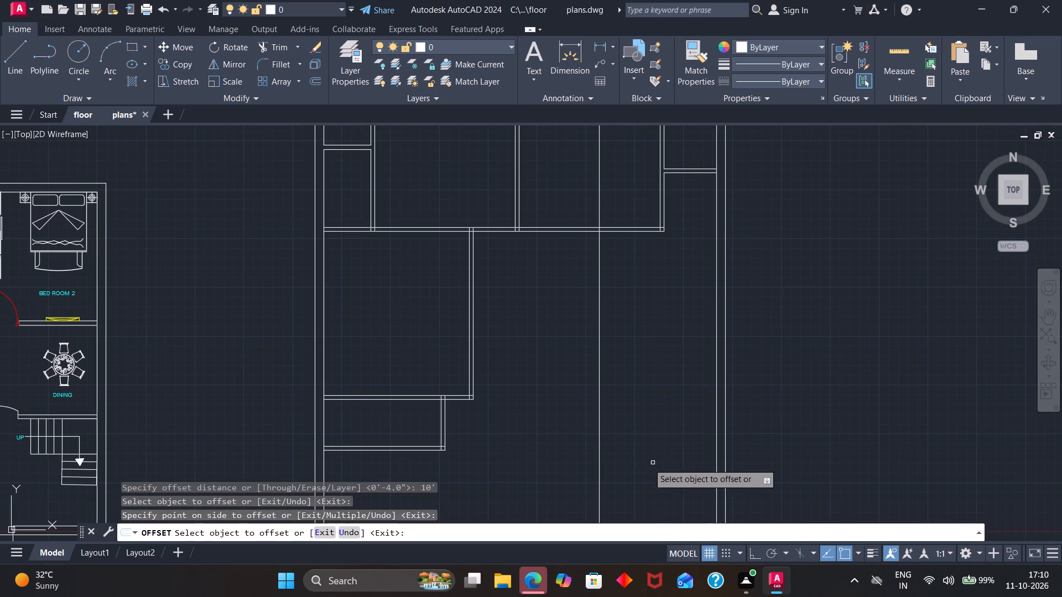
drag(600, 470, 592, 474)
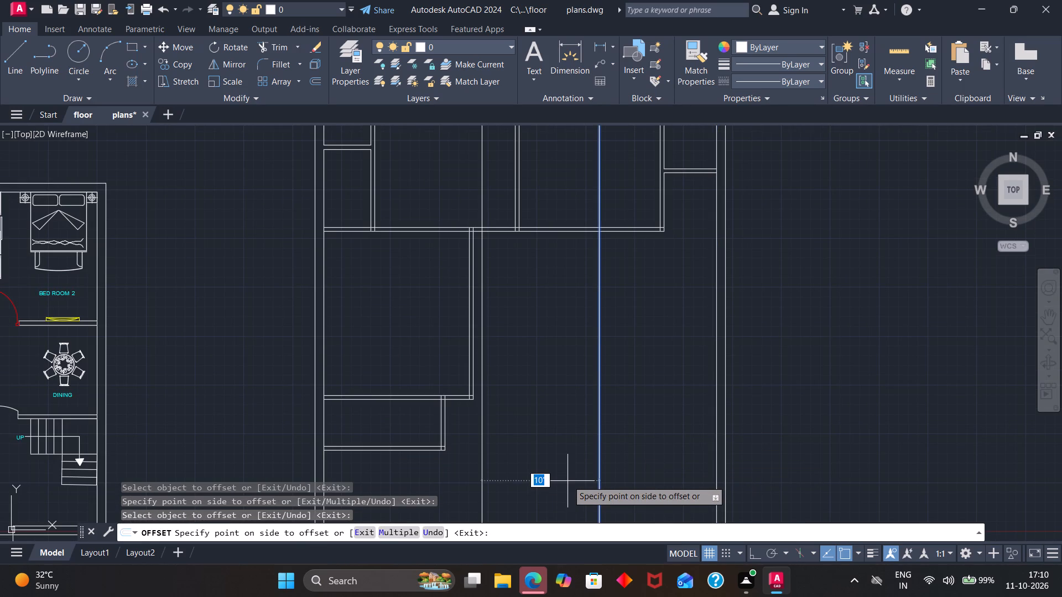
key(4)
key(Return)
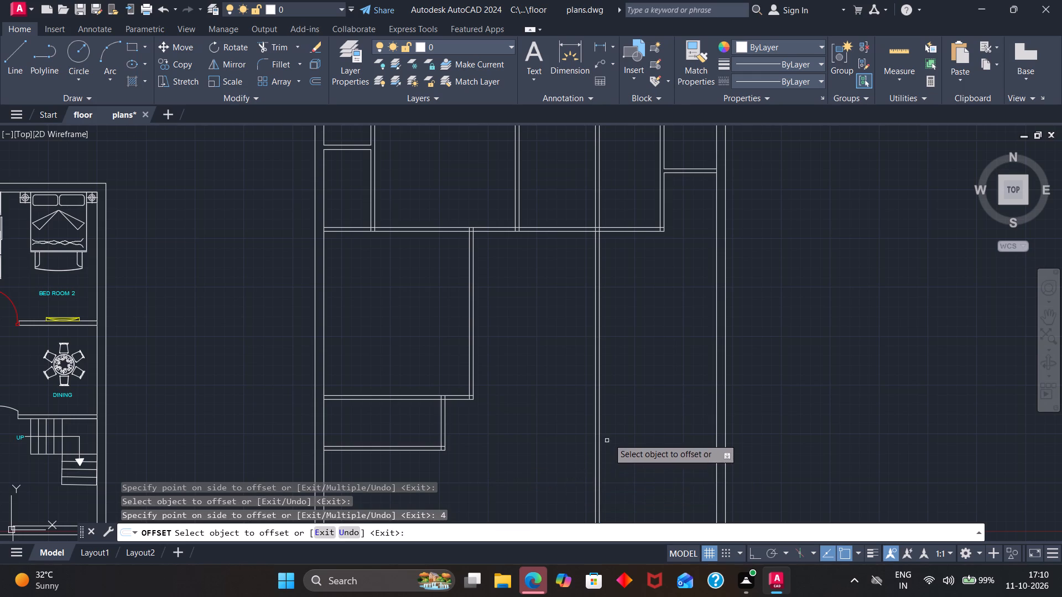
Offset the bottom outer wall's inner line 11'5" upward, and offset the new line 4" upward to form a horizontal partition.
scroll(610, 437, down, 3)
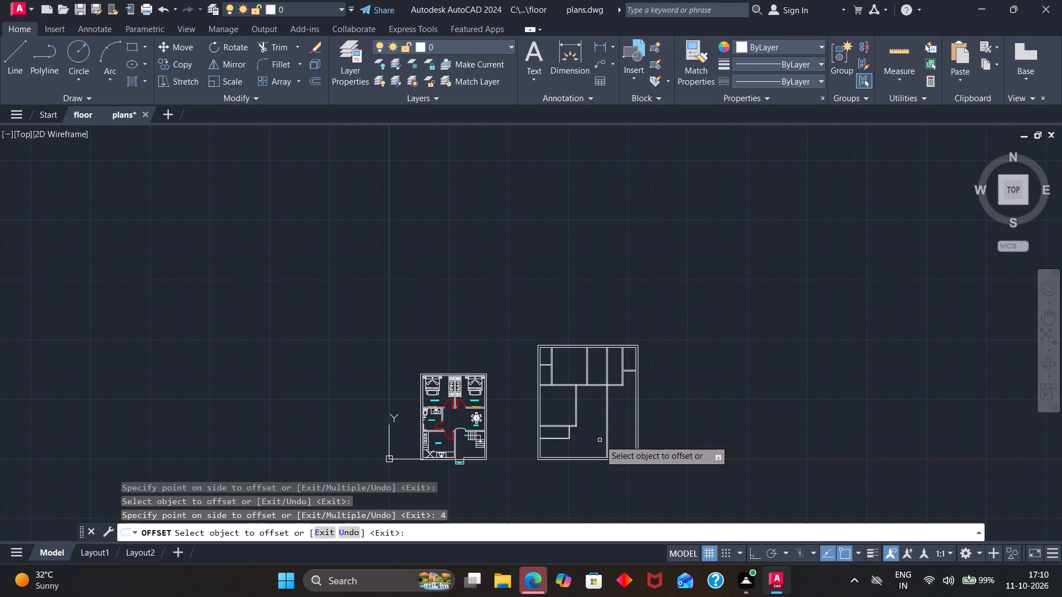
scroll(622, 462, up, 2)
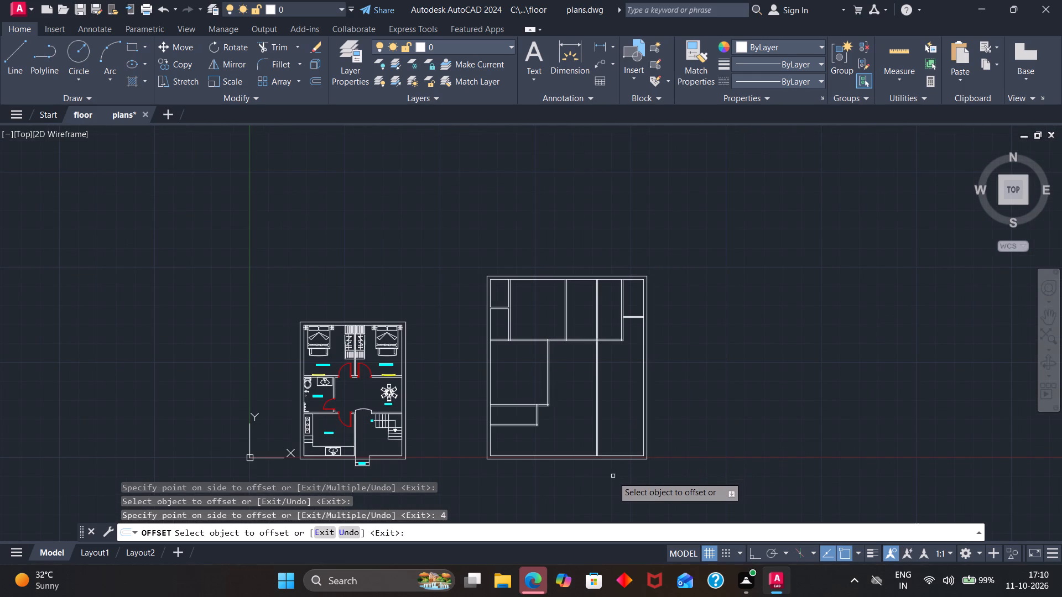
scroll(633, 462, up, 3)
click(613, 438)
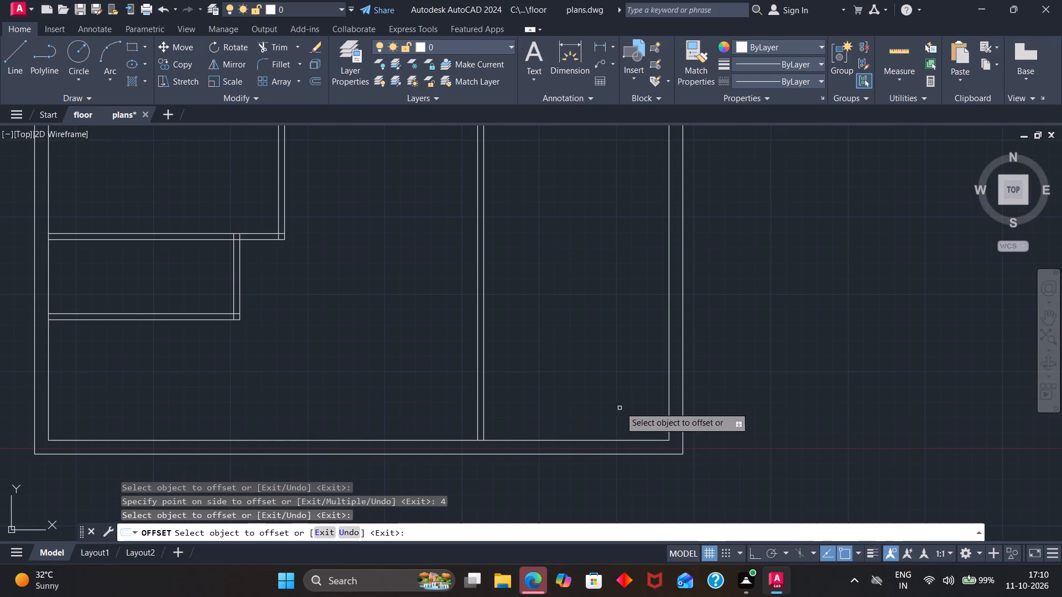
click(612, 442)
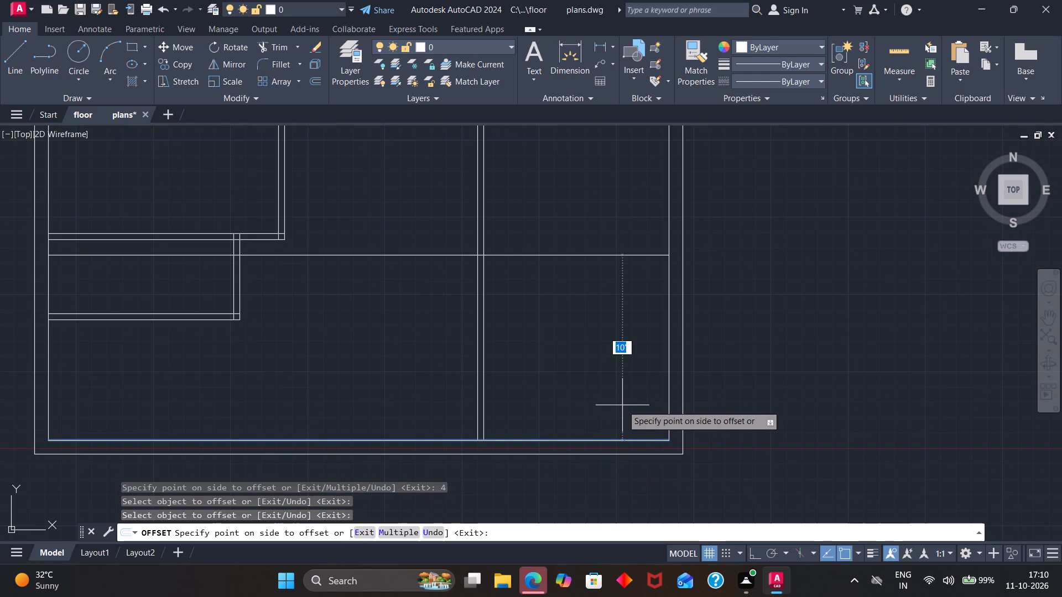
text(11)
key(apostrophe)
key(5)
key(Return)
click(590, 229)
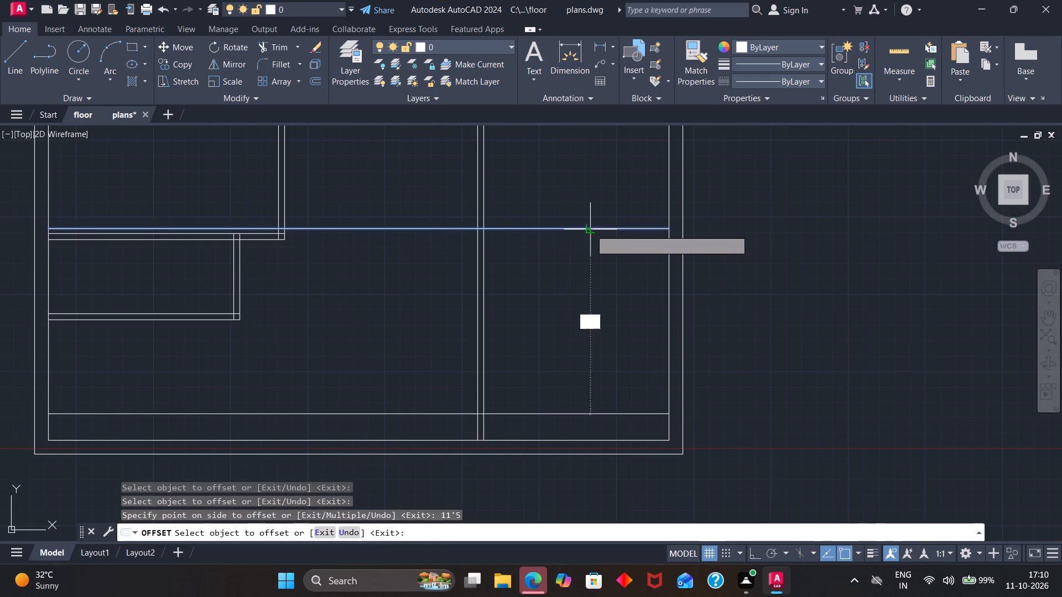
key(4)
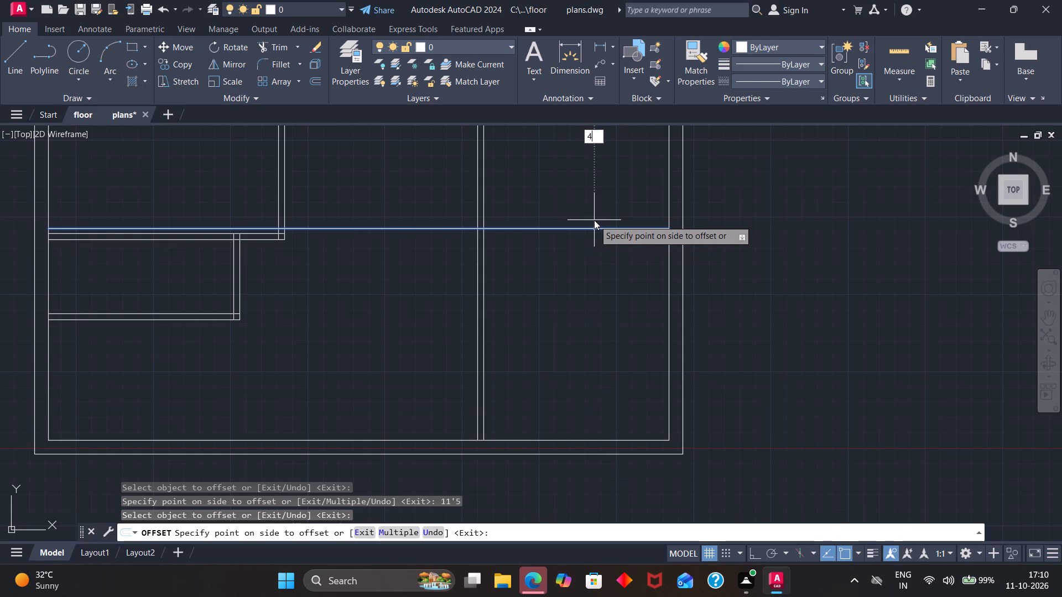
key(Return)
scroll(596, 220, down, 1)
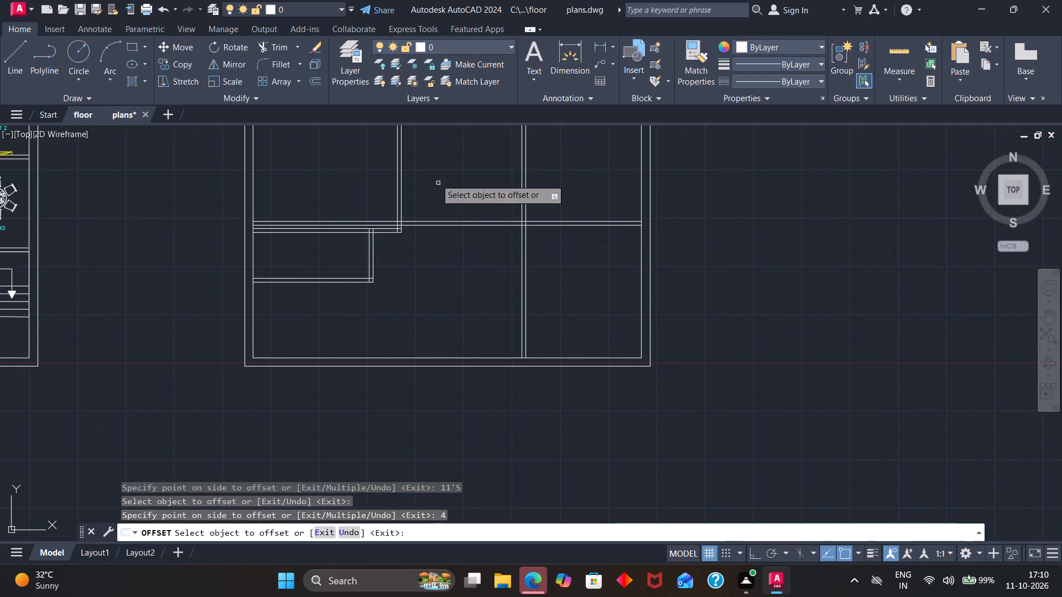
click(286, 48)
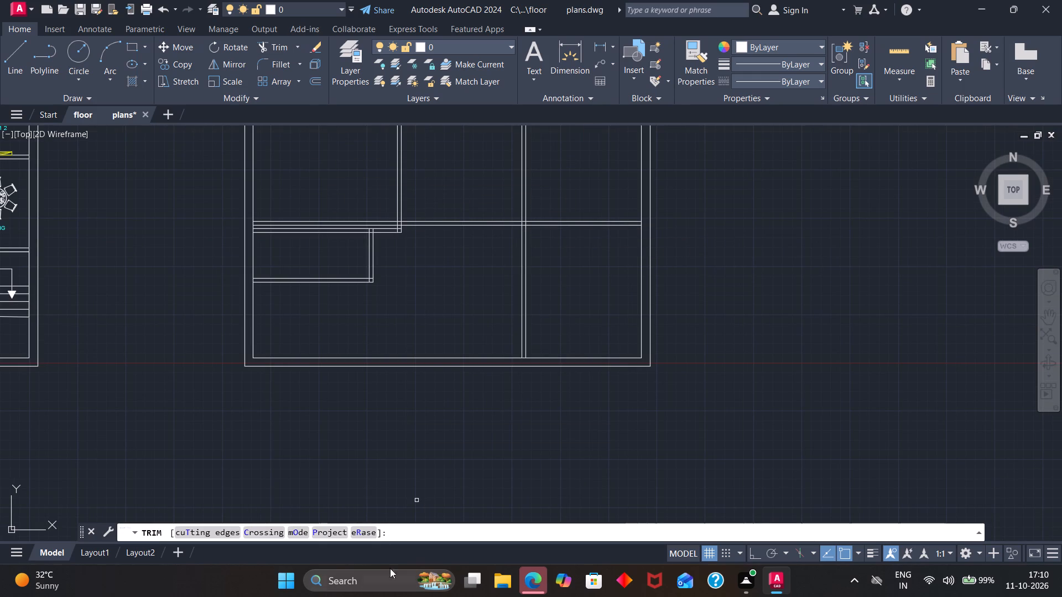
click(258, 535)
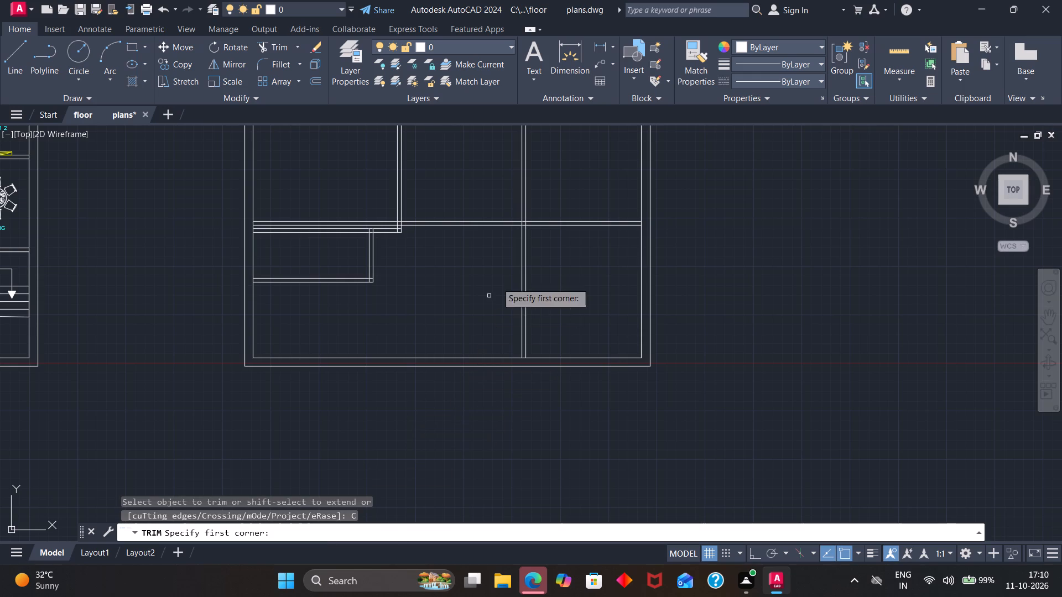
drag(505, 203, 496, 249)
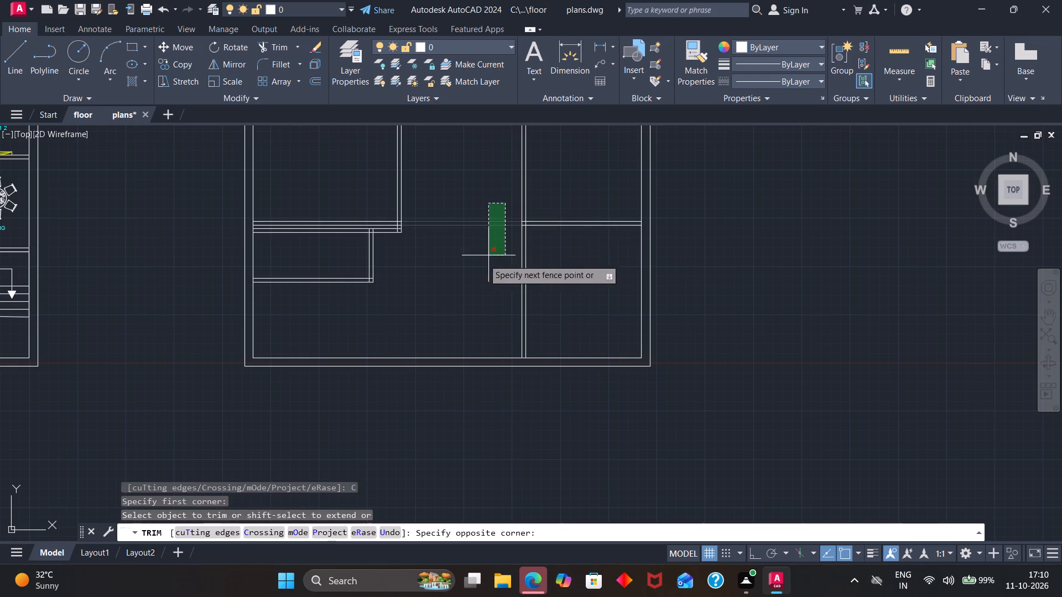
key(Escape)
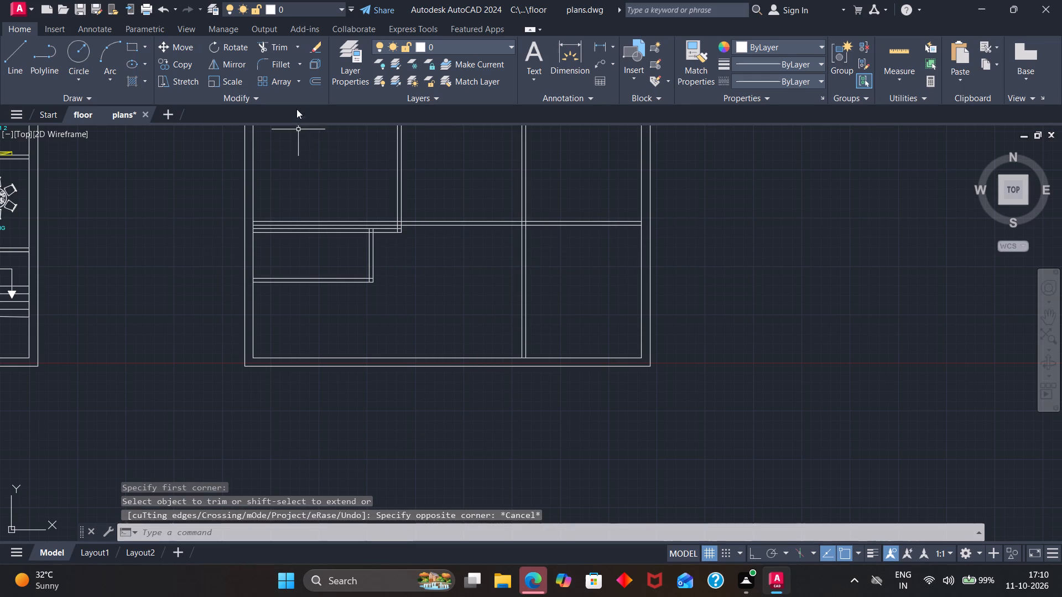
Trim the new horizontal partition back to the long vertical partition, removing both of its lines between that partition and the left outer wall.
click(283, 50)
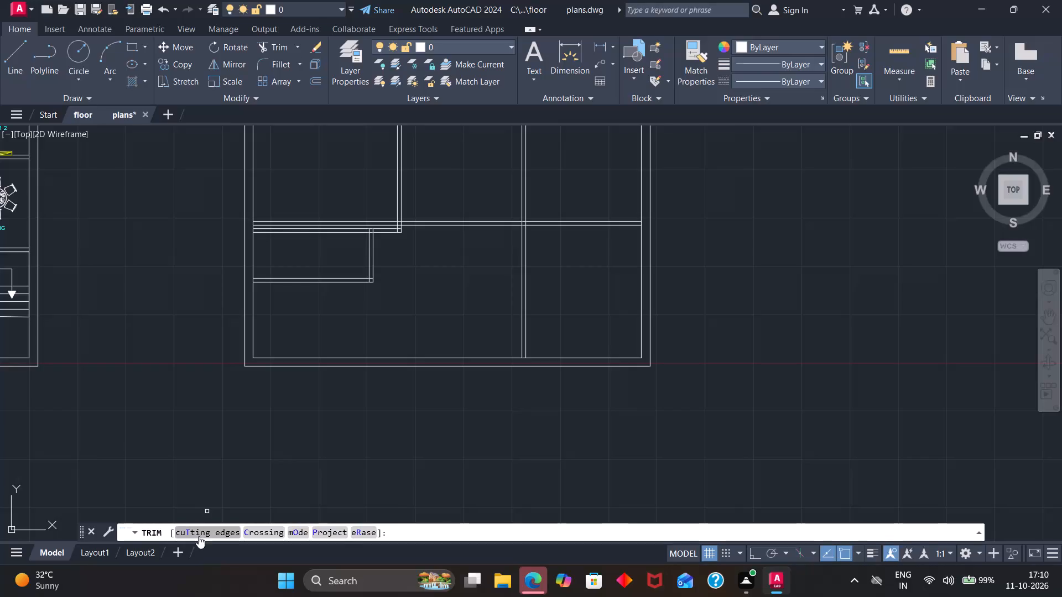
click(199, 536)
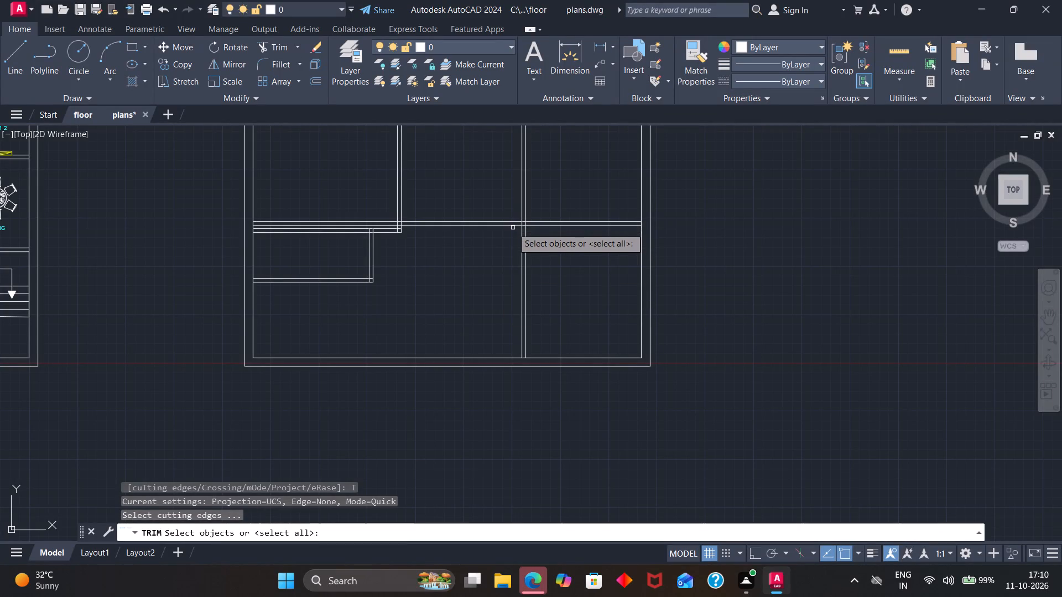
click(522, 222)
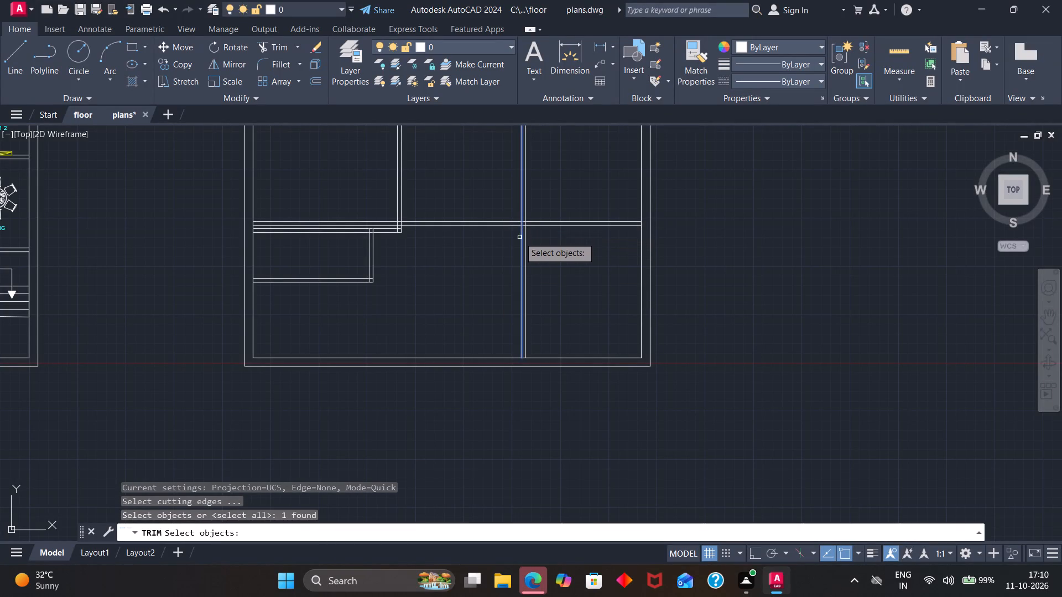
key(Return)
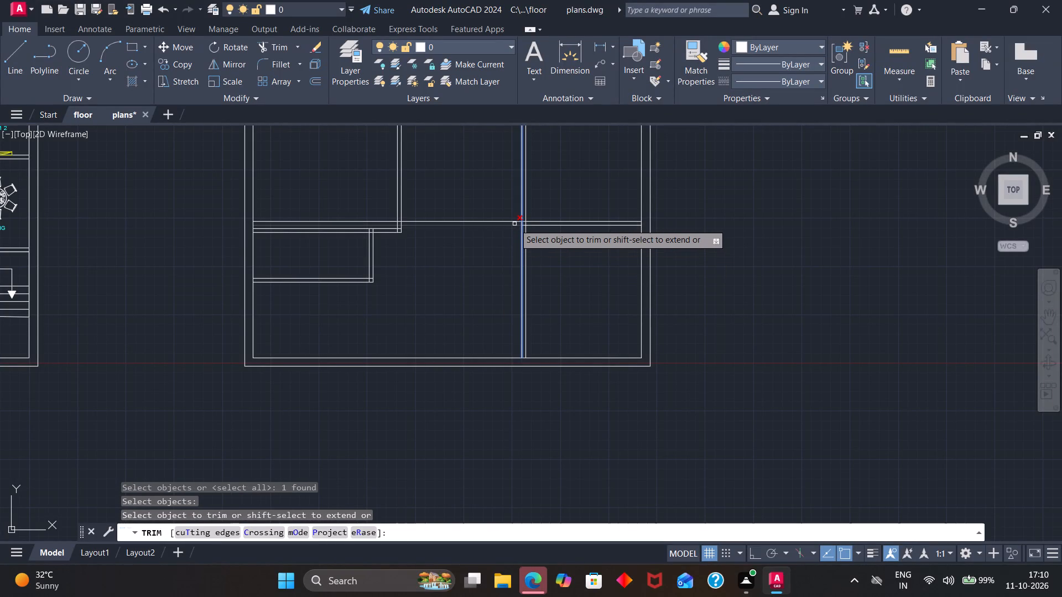
click(514, 224)
click(511, 216)
click(508, 224)
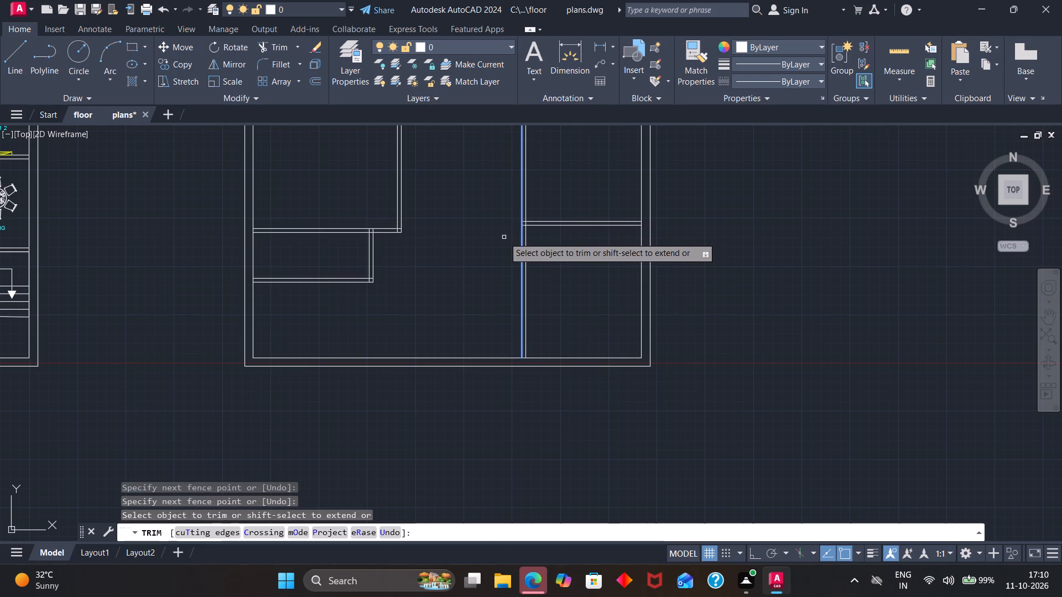
scroll(504, 238, down, 1)
key(Escape)
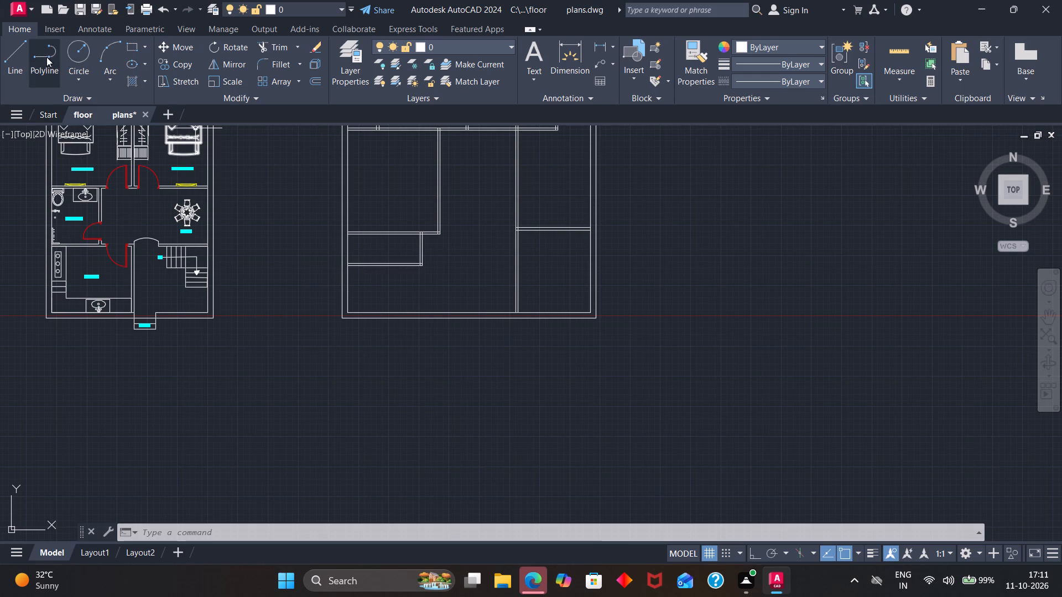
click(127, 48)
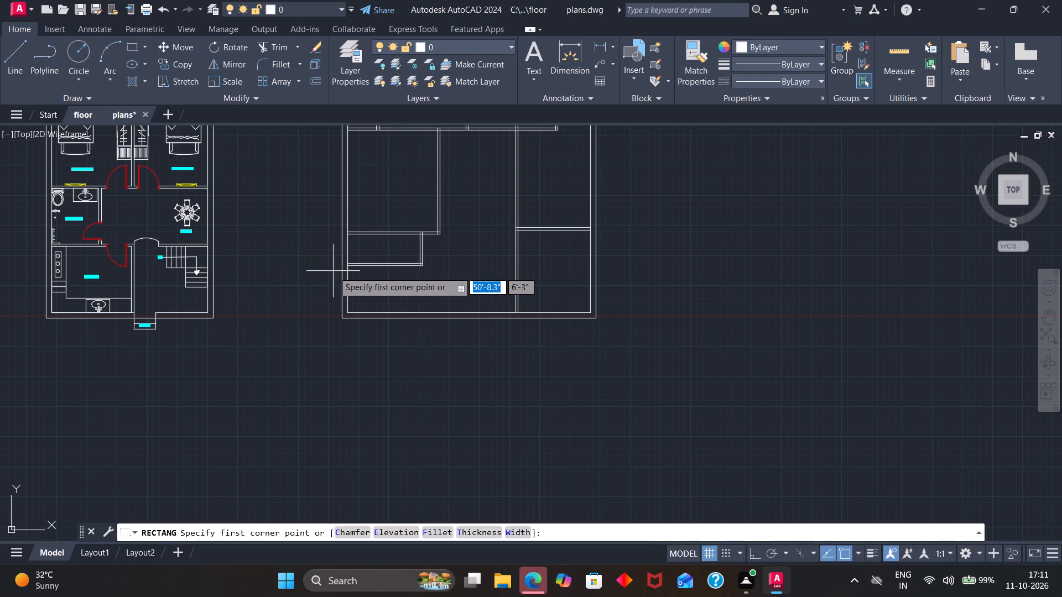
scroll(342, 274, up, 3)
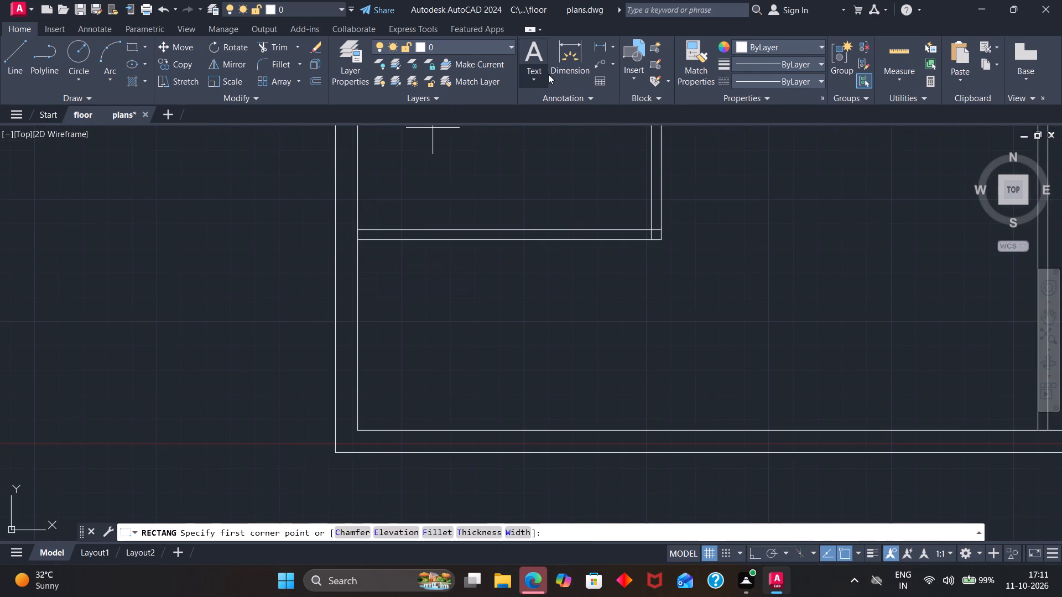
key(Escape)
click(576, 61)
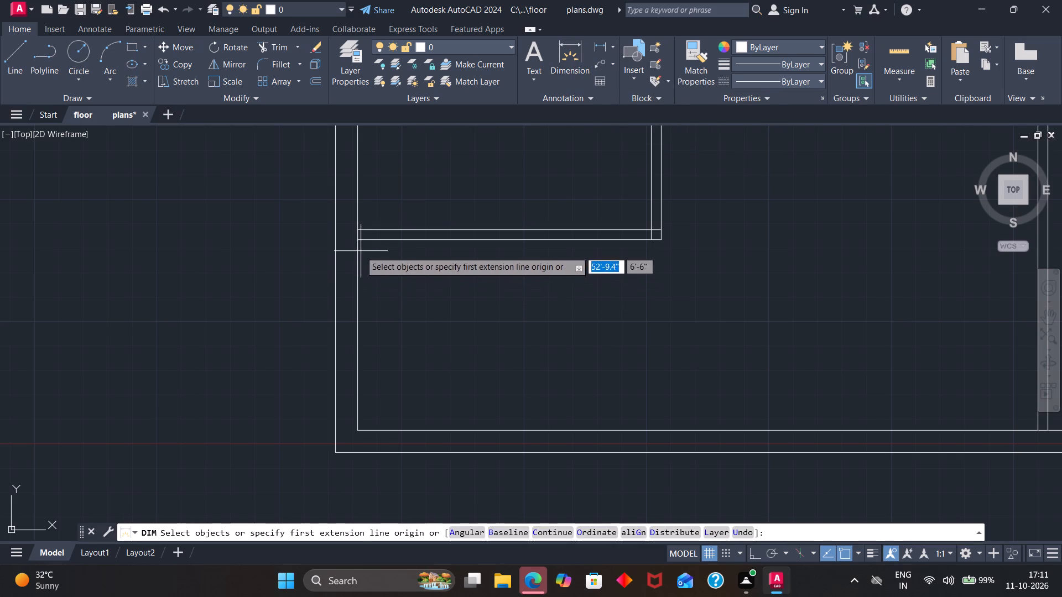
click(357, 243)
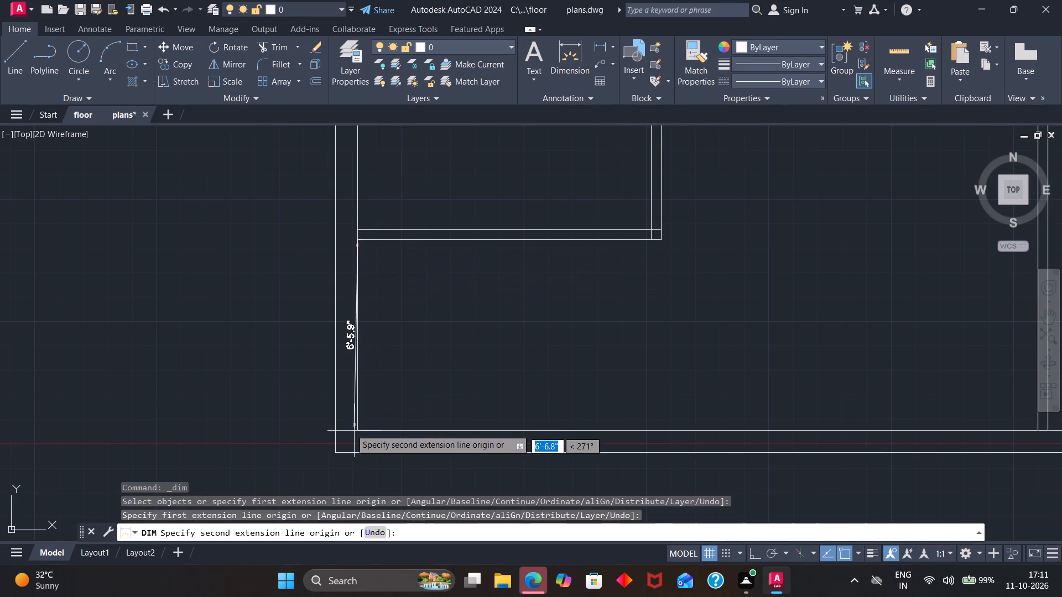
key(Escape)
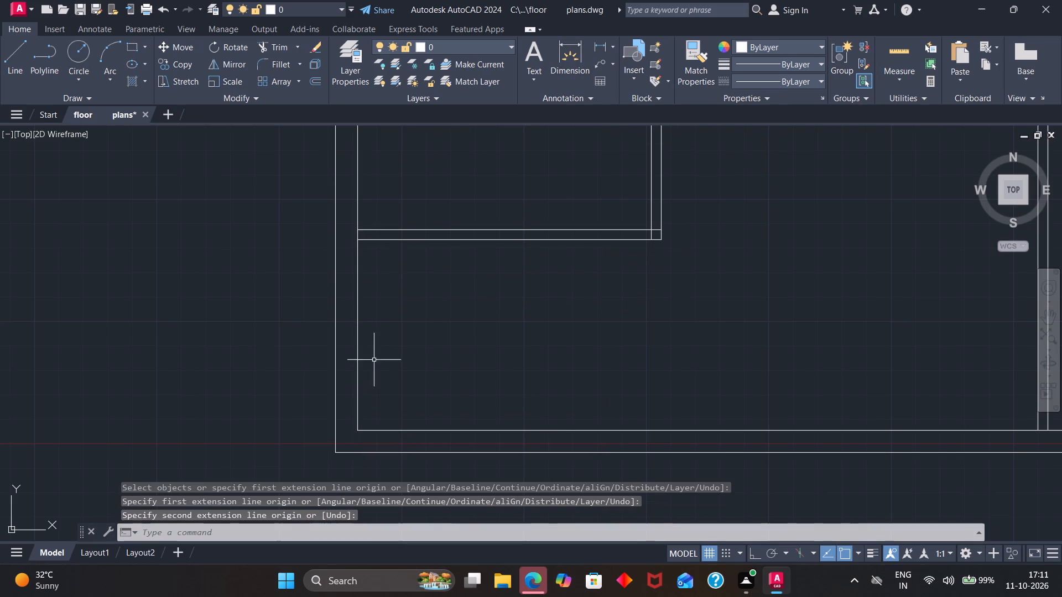
Draw a rectangle about 3' wide and 6'7" high in the lower-left space, between the lowest left partition and the bottom outer wall.
click(135, 47)
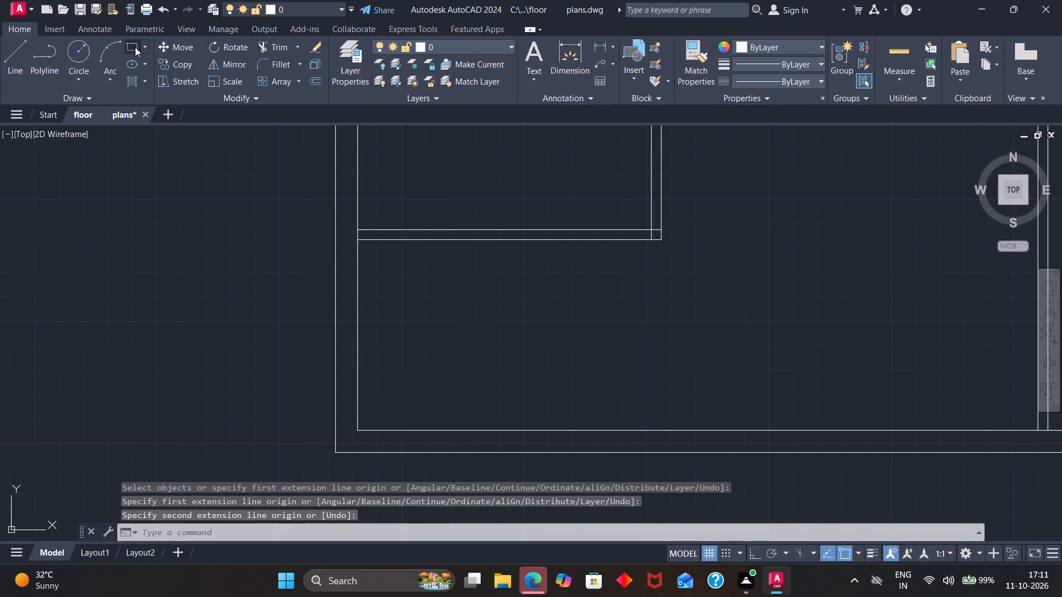
click(357, 242)
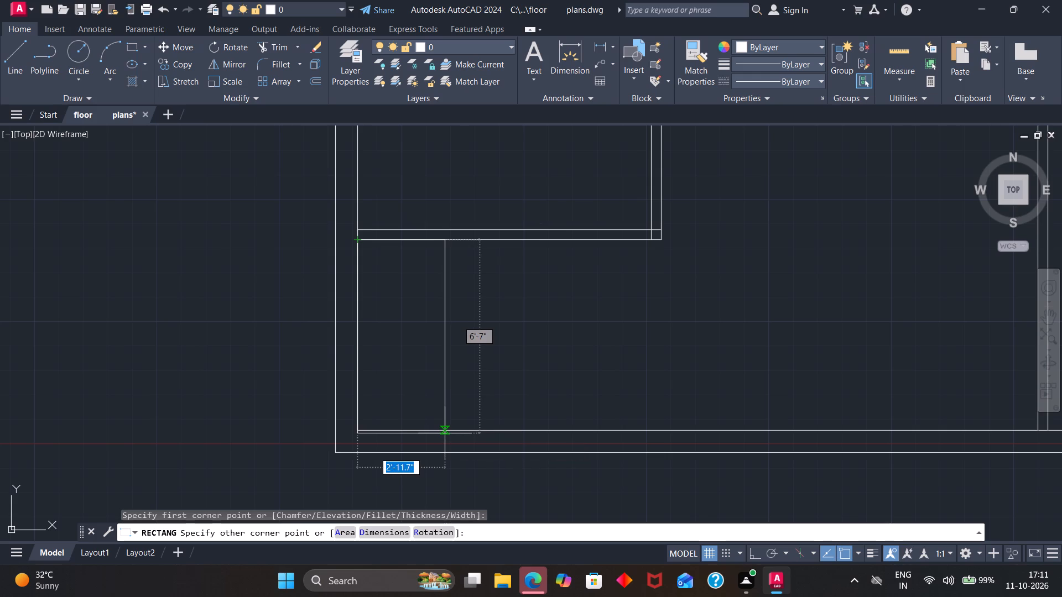
click(445, 433)
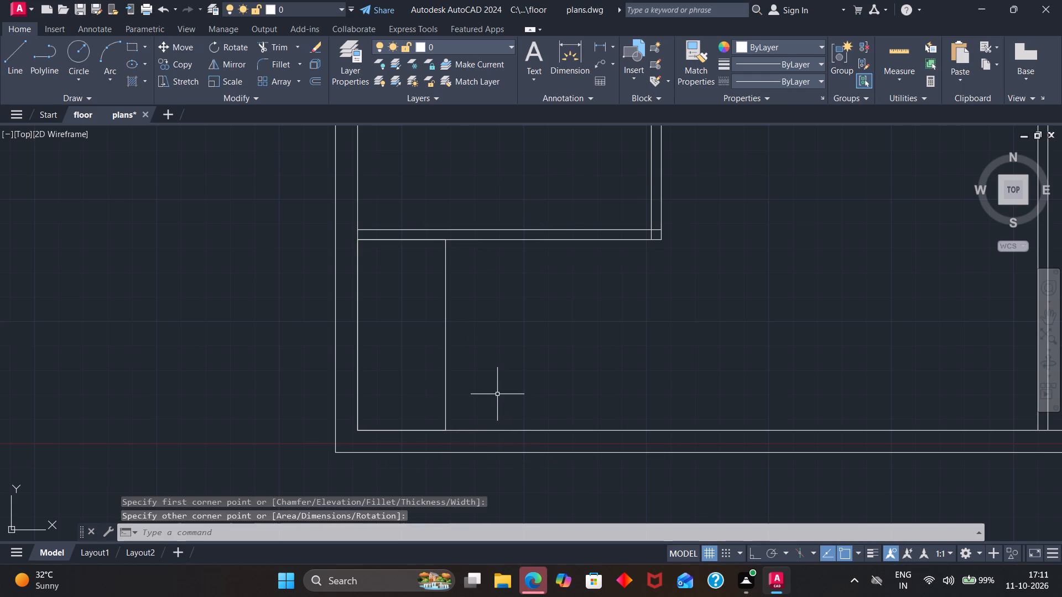
Explode the new rectangle in the plan's lower-left space into separate lines.
click(451, 378)
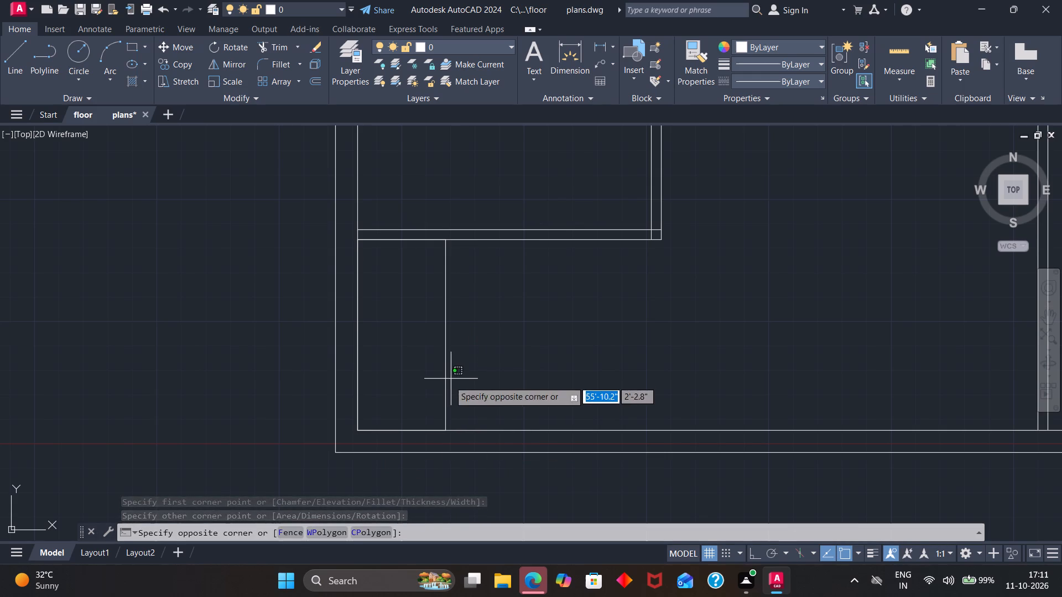
click(448, 382)
click(446, 385)
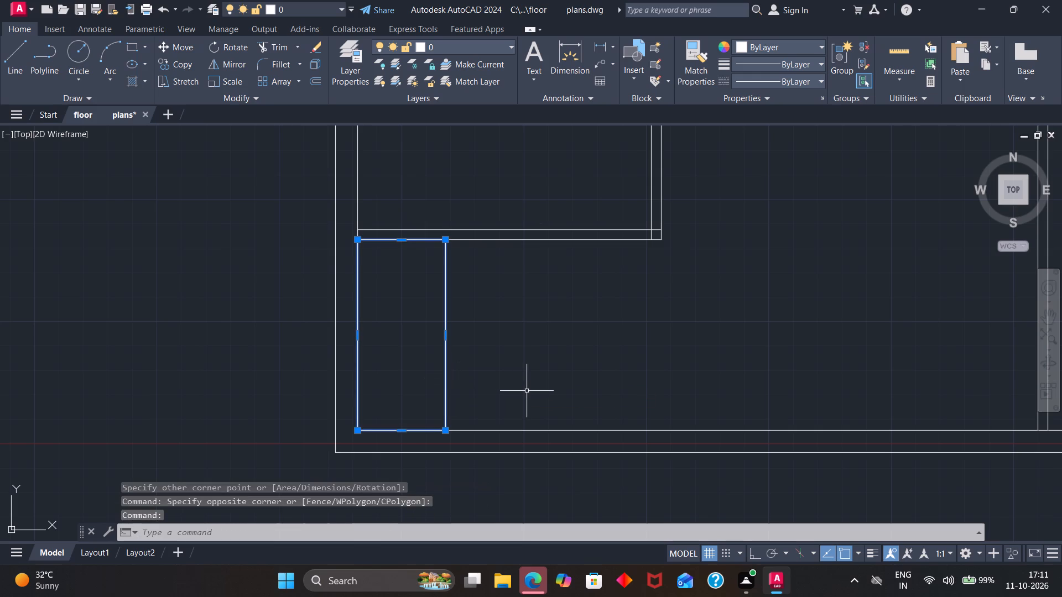
key(x)
key(Return)
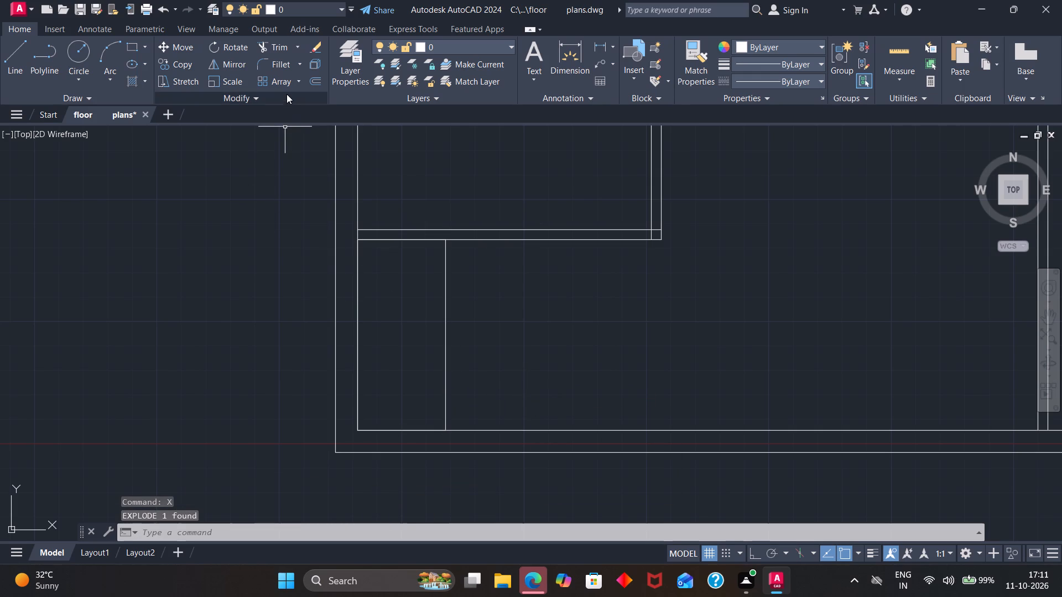
Create a rectangular array of the exploded rectangle's right-hand vertical line with 1 column and 1 row.
click(288, 87)
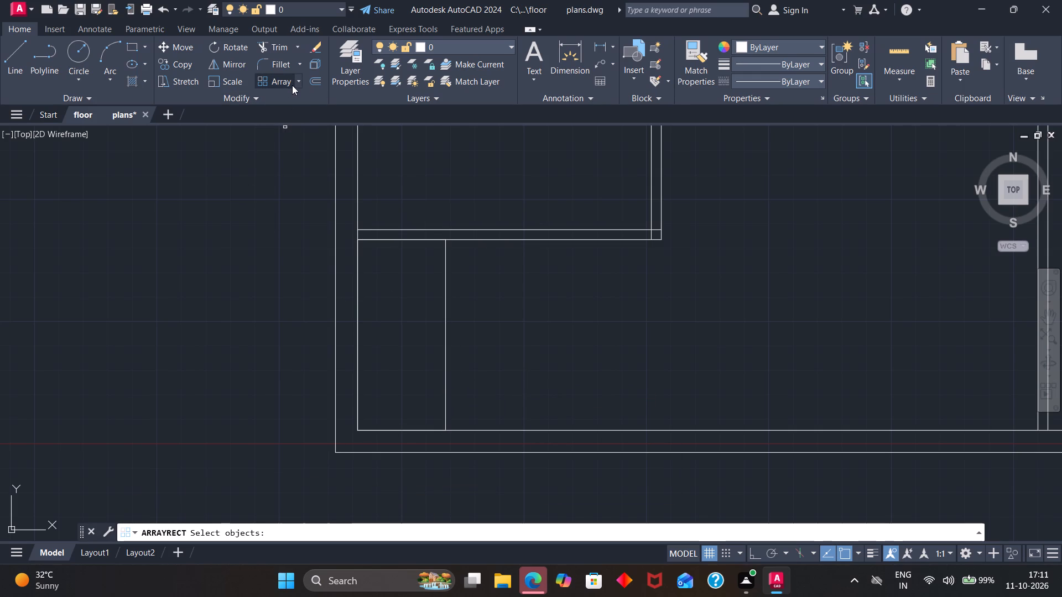
click(292, 85)
click(301, 87)
click(306, 102)
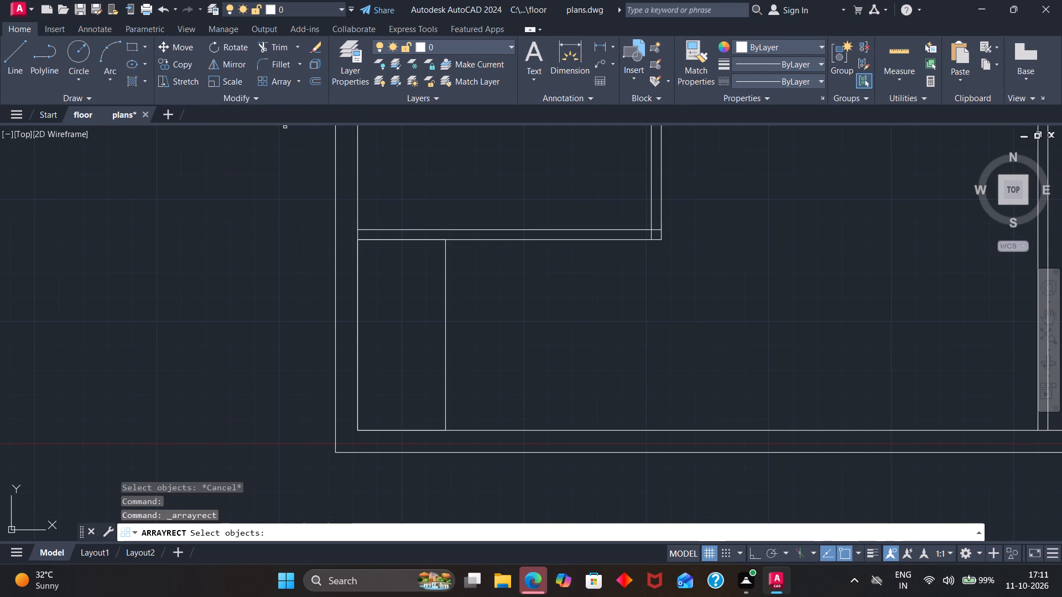
click(446, 347)
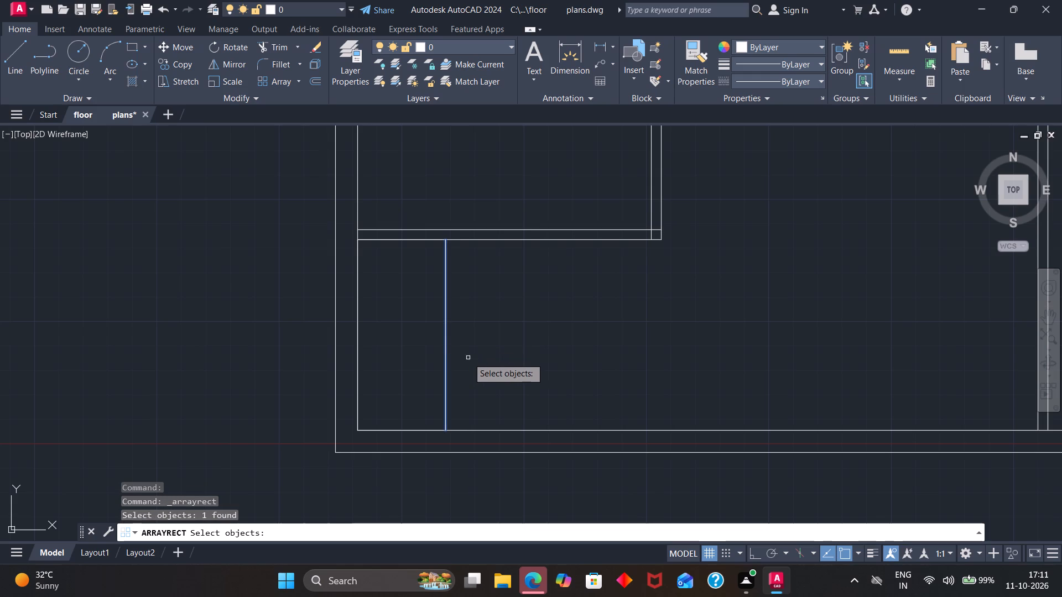
key(Return)
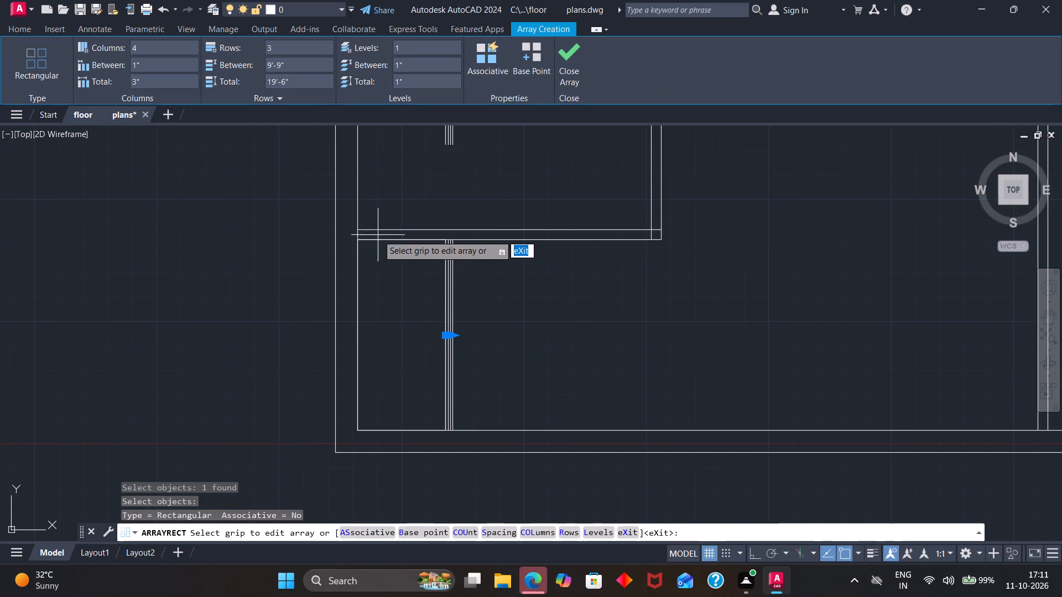
click(162, 50)
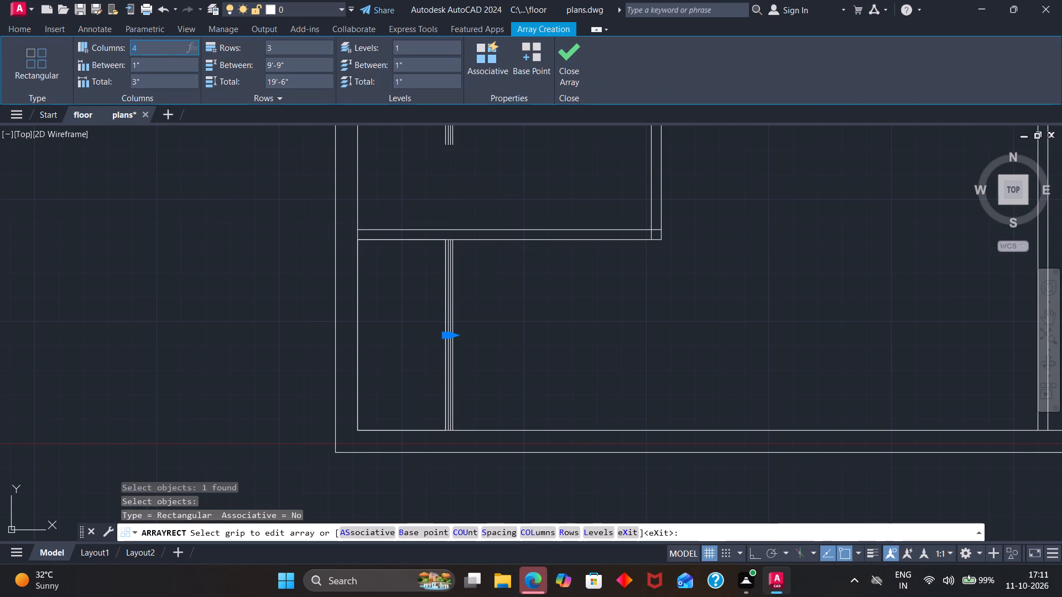
key(BackSpace)
key(1)
key(Return)
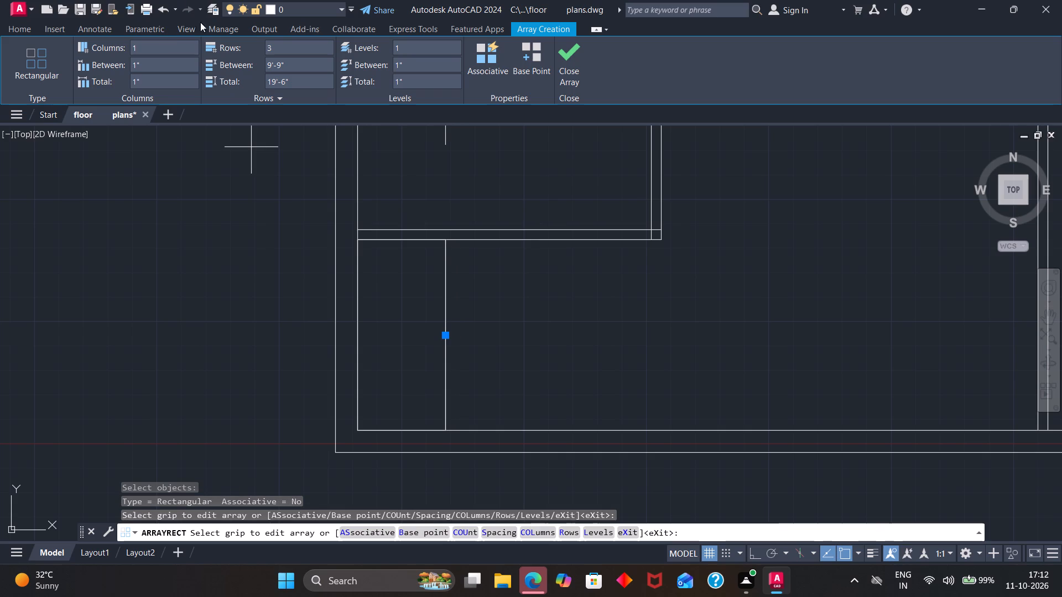
click(274, 48)
key(BackSpace)
key(1)
key(Return)
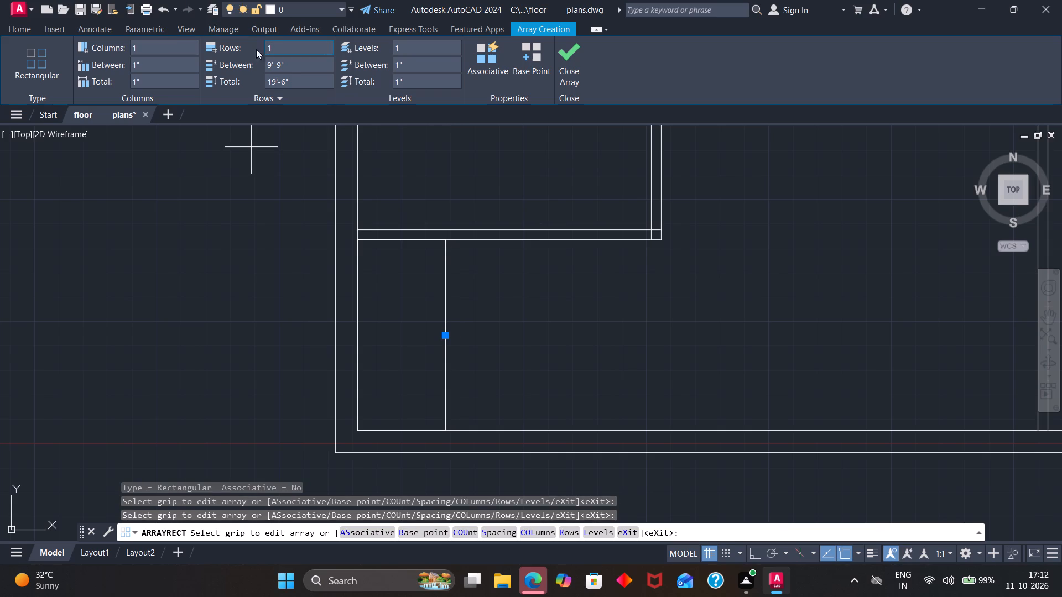
Set the rectangular array of the vertical line to 9 columns spaced 8" apart.
click(179, 46)
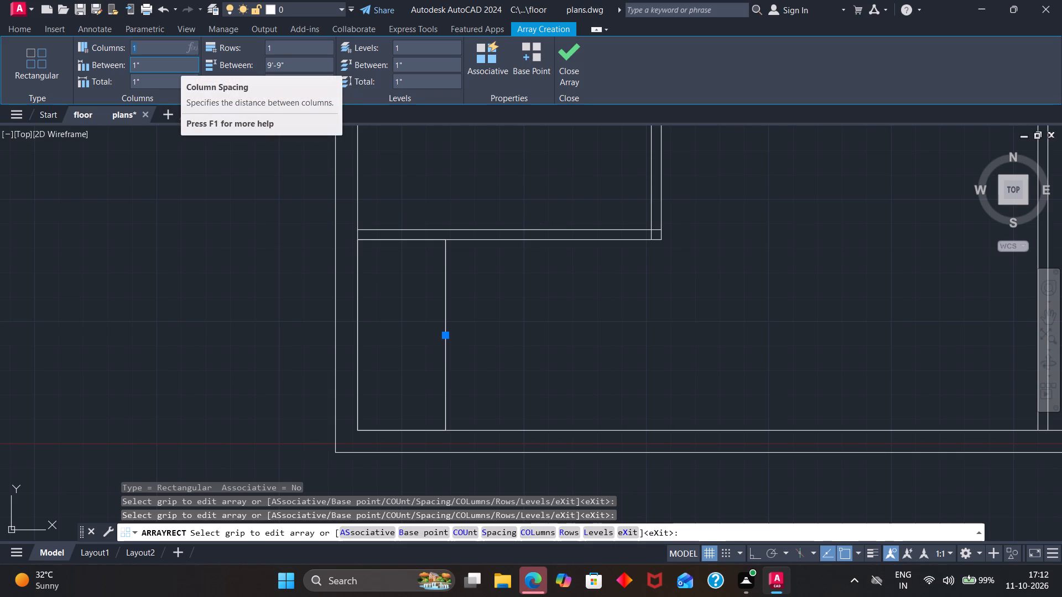
key(9)
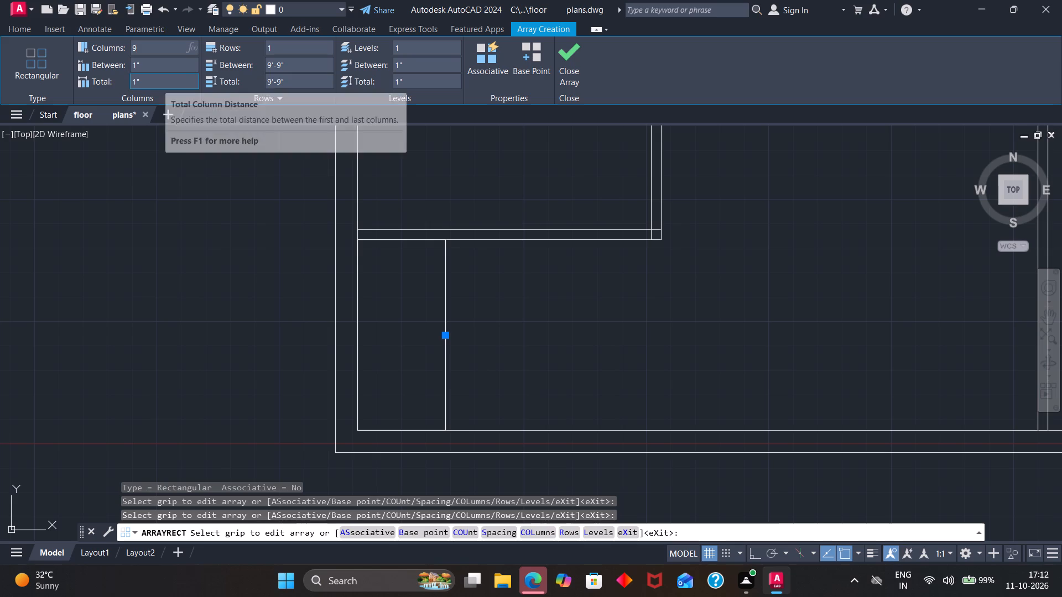
click(155, 67)
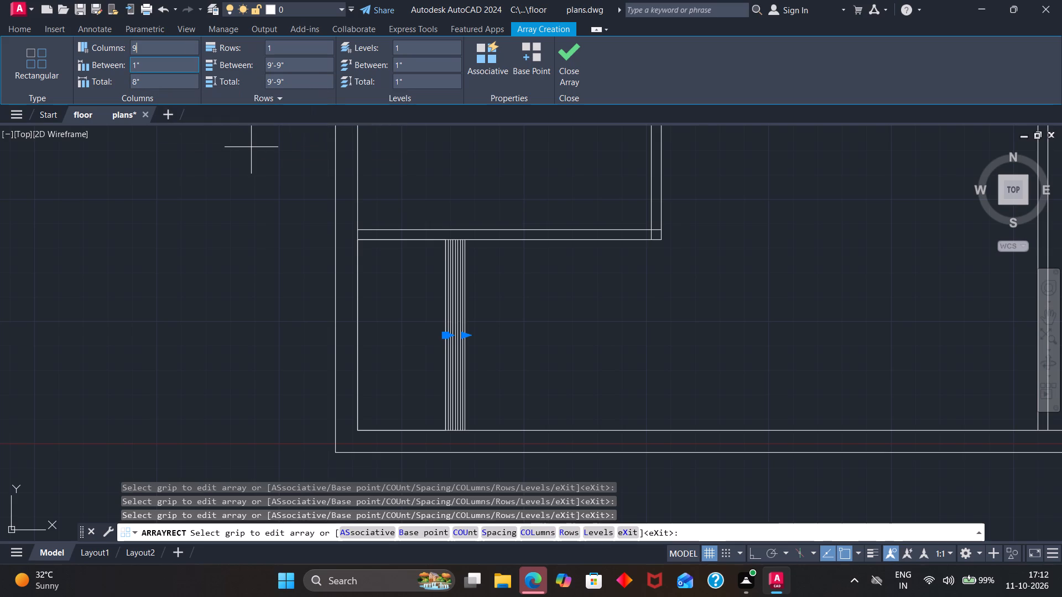
key(8)
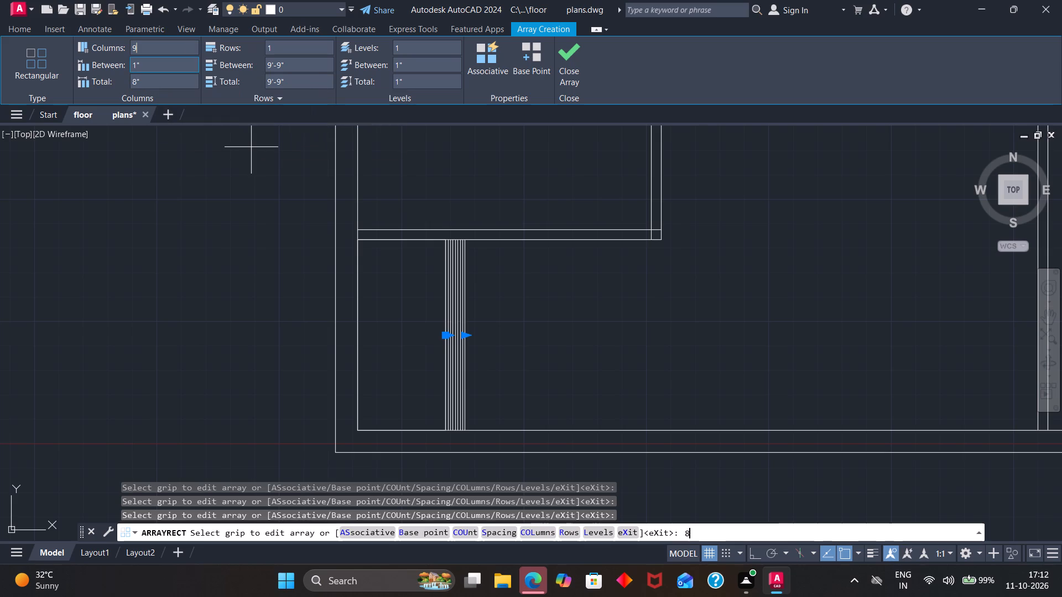
key(Return)
click(149, 64)
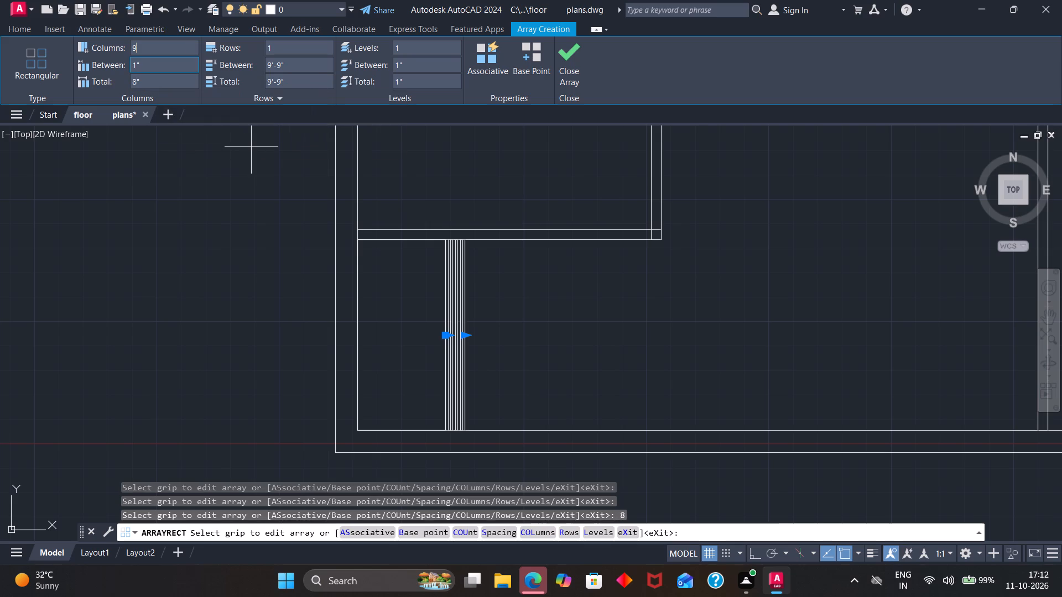
double_click(145, 64)
key(8)
key(Return)
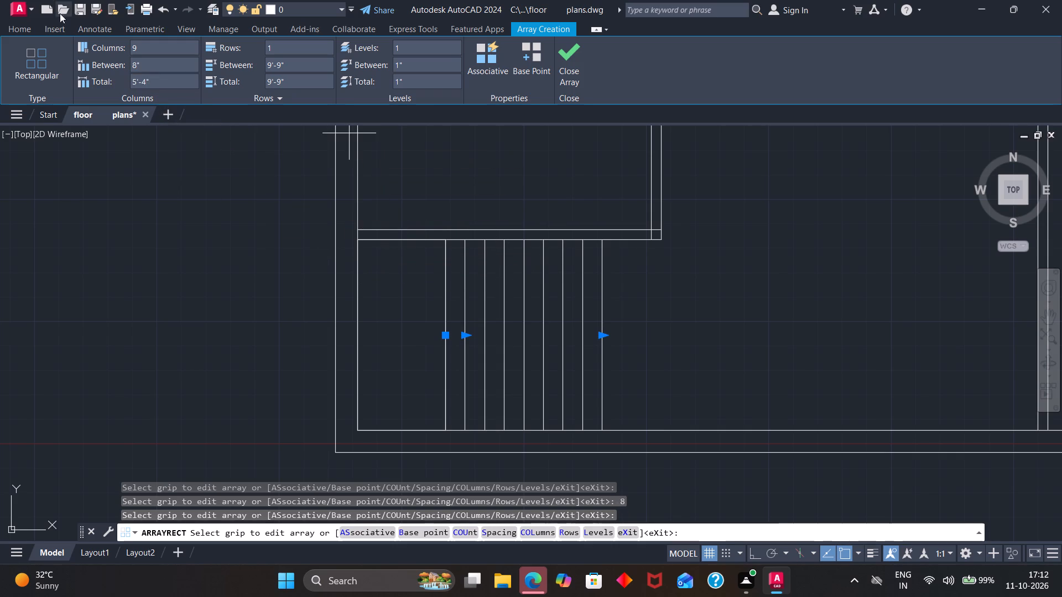
Draw a horizontal line about 5'-7.5" long from the midpoint of the first arrayed line to just past the last one.
click(27, 26)
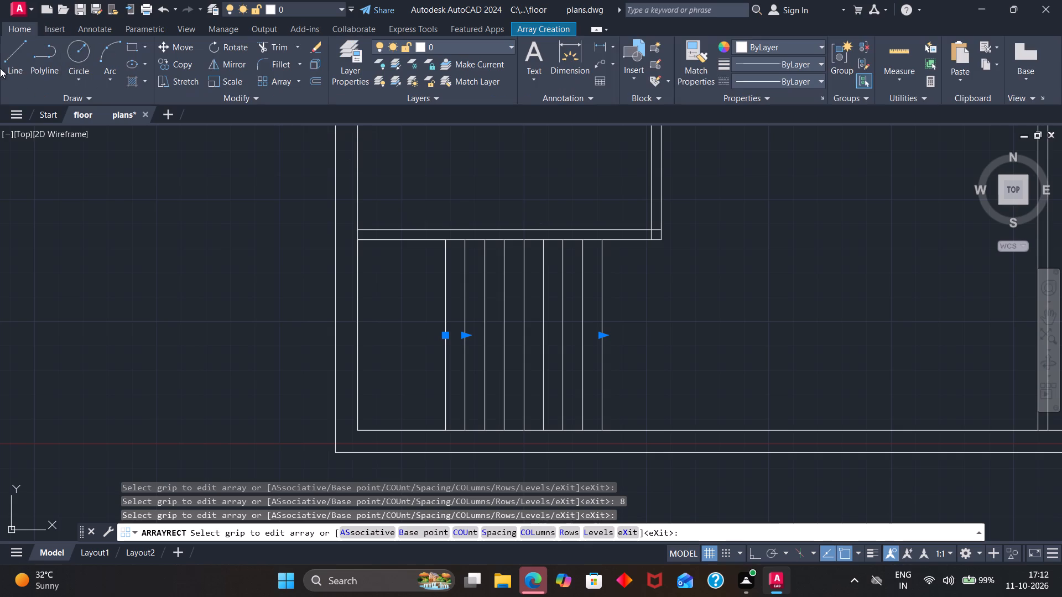
click(7, 61)
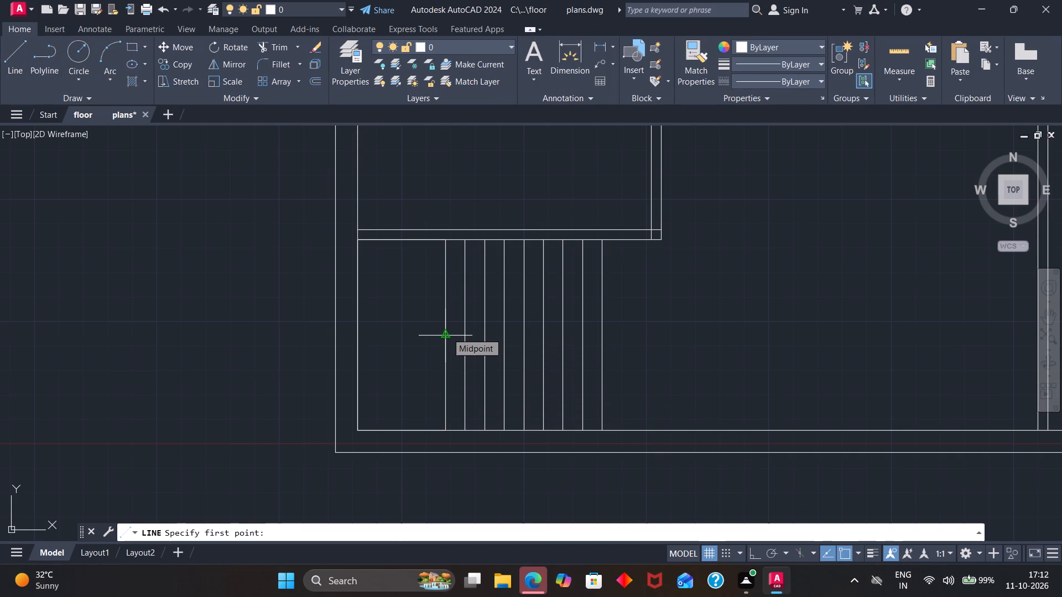
click(447, 333)
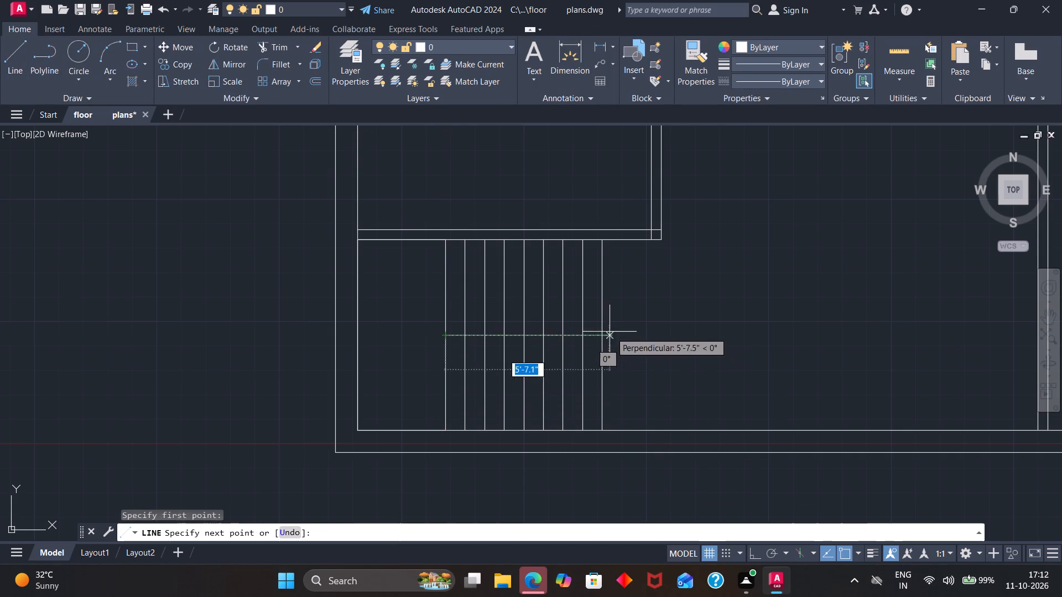
click(609, 334)
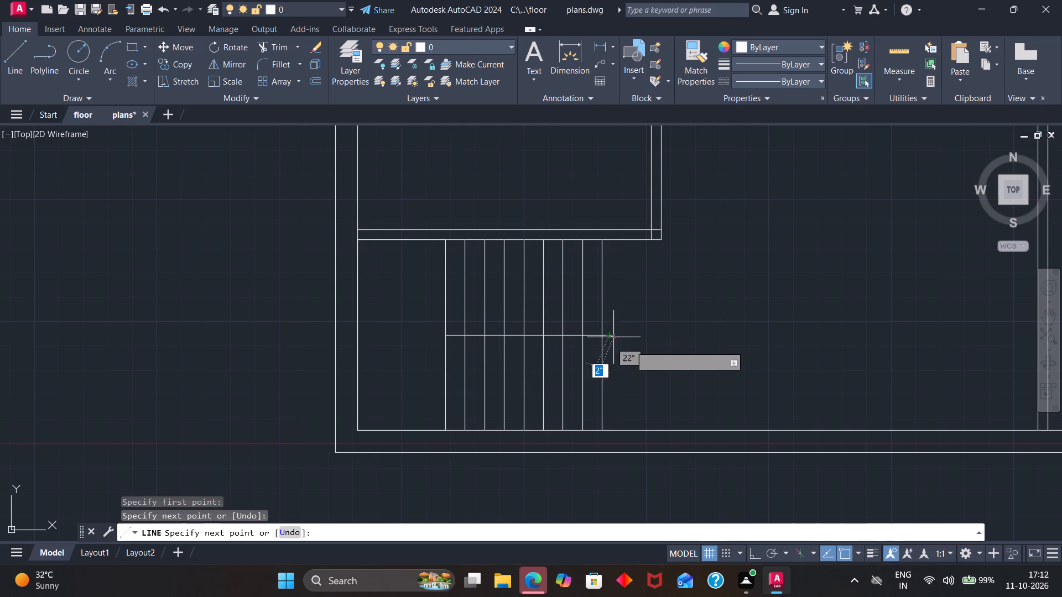
key(Escape)
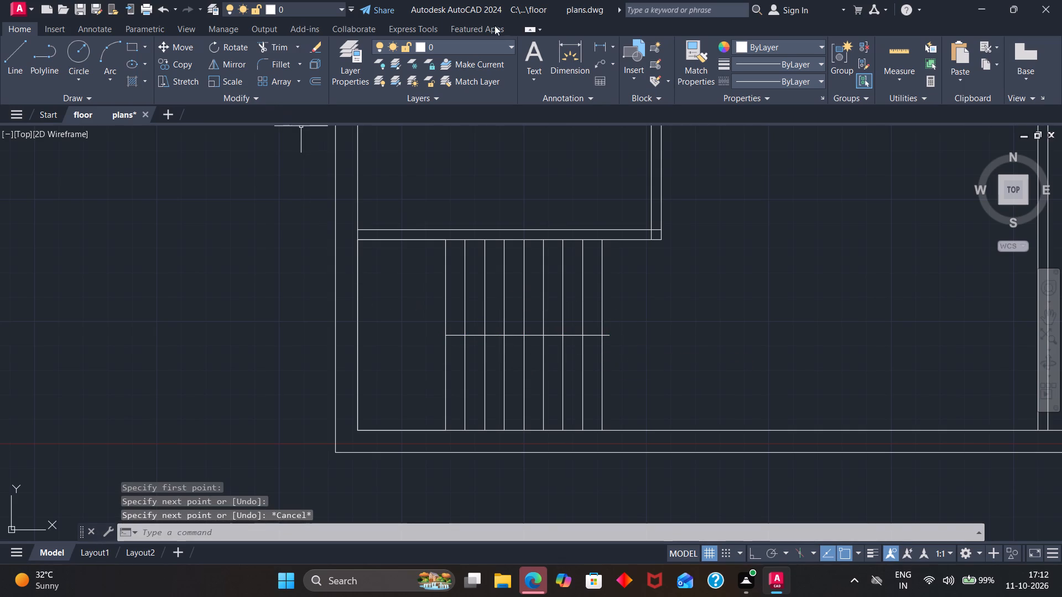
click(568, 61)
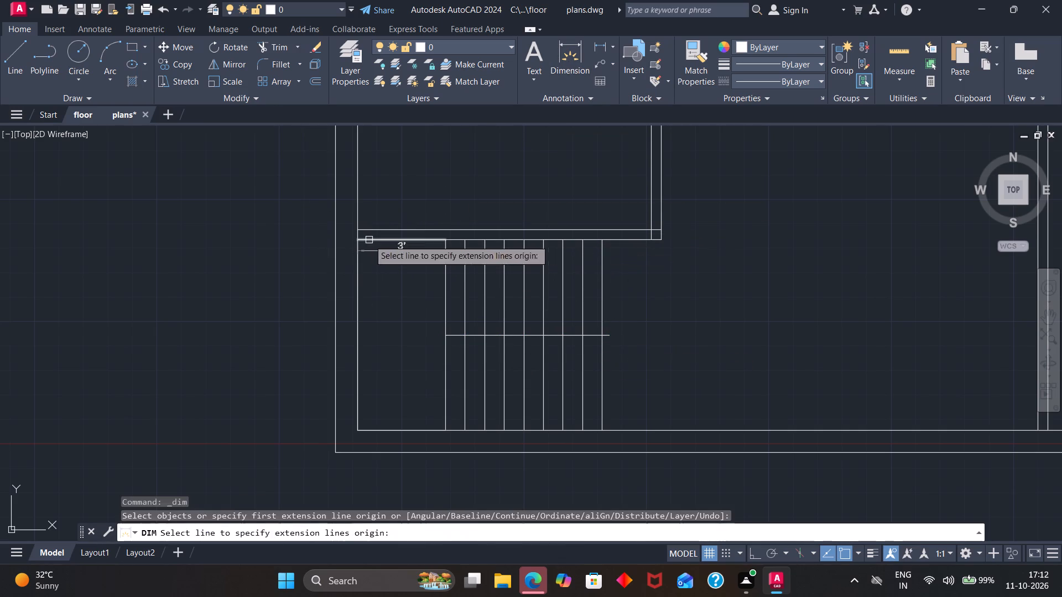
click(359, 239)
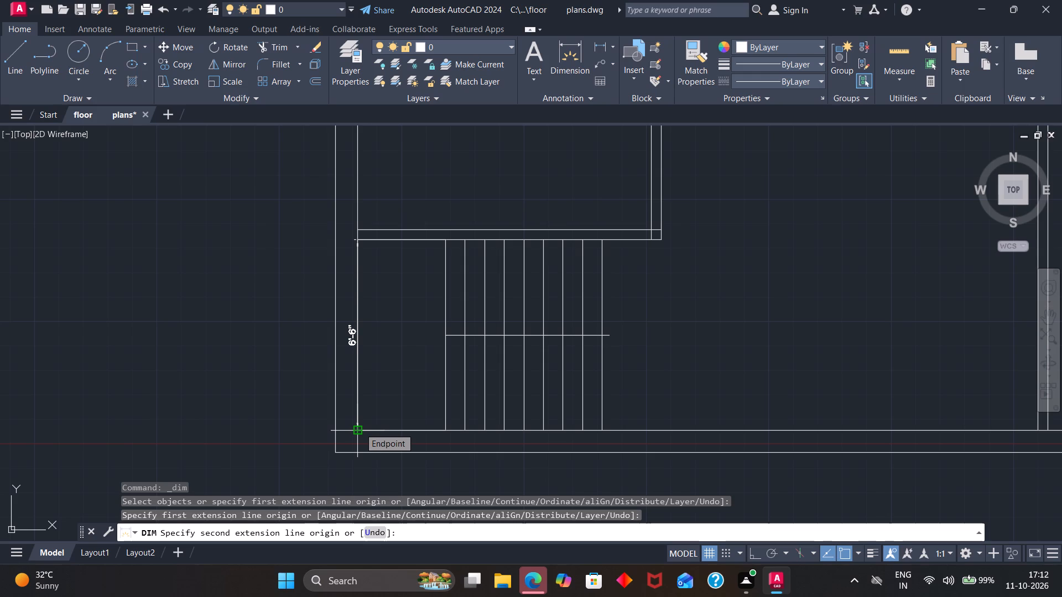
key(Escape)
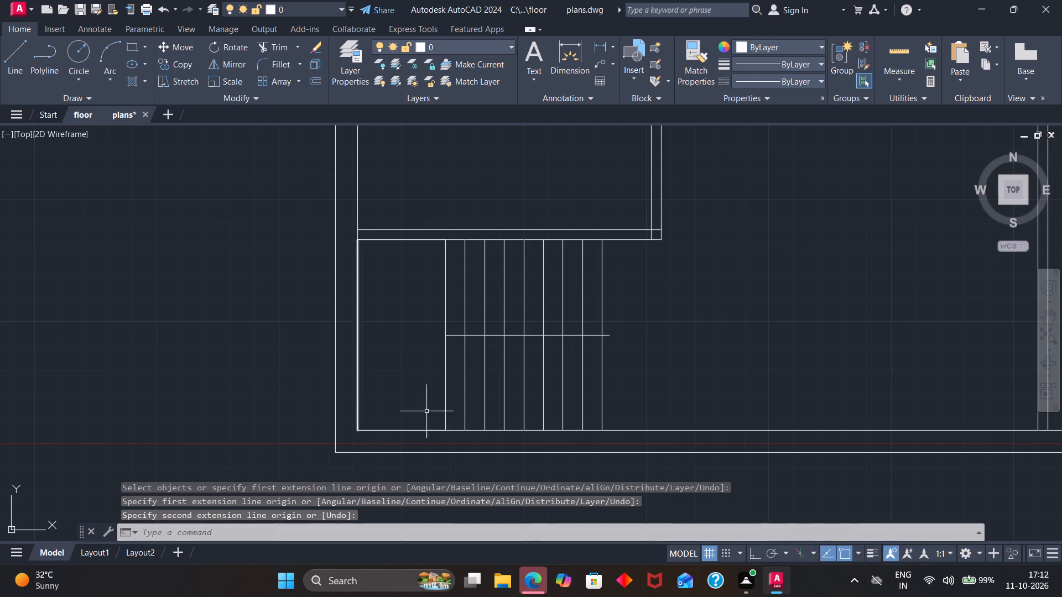
Offset the horizontal line across the stair lines by 1" both above and below.
key(o)
key(Return)
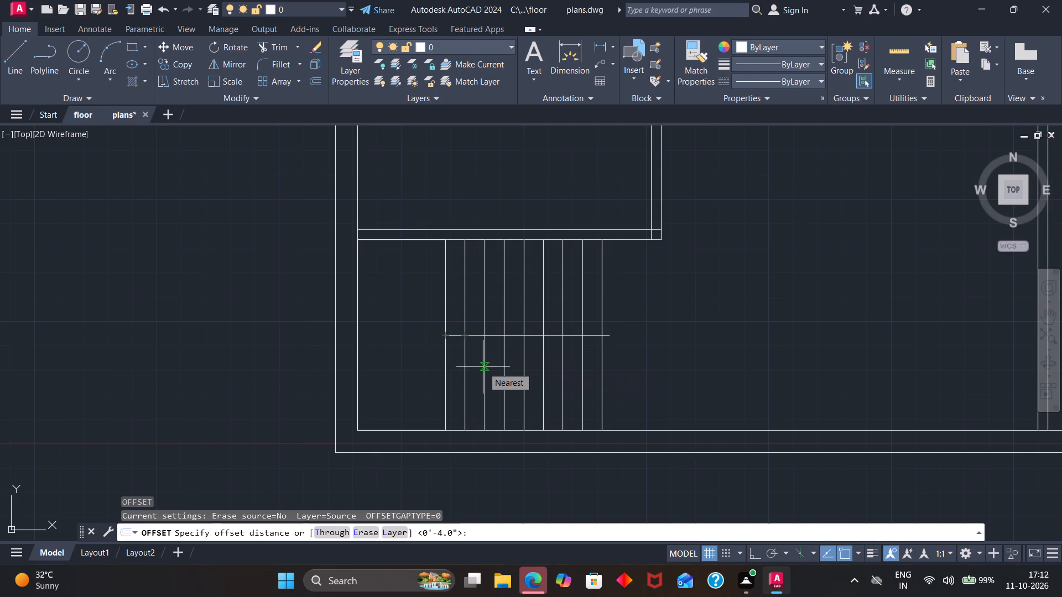
key(1)
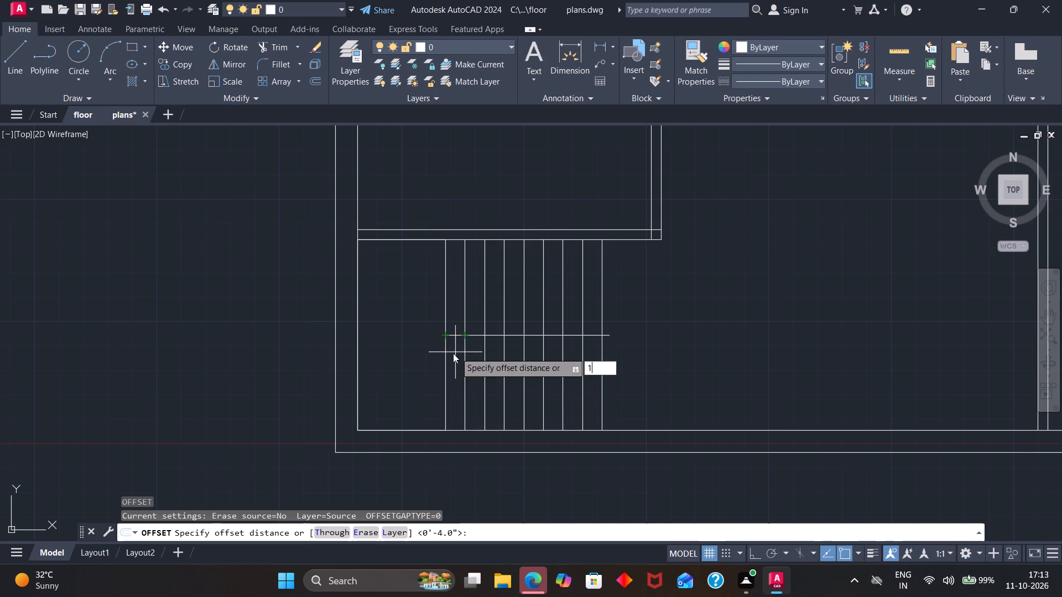
key(Return)
click(452, 336)
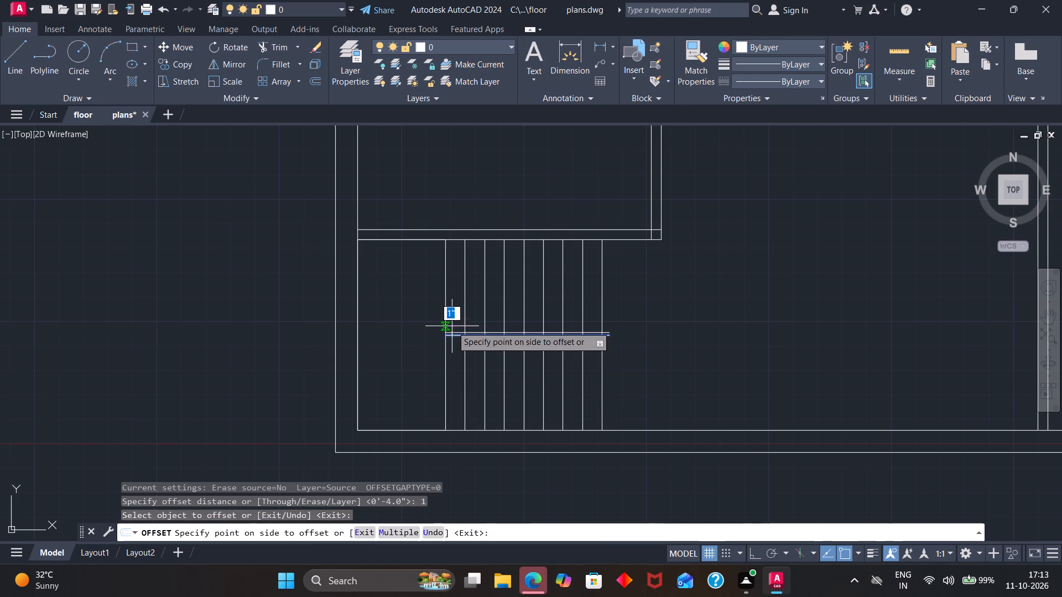
click(452, 326)
scroll(462, 329, up, 2)
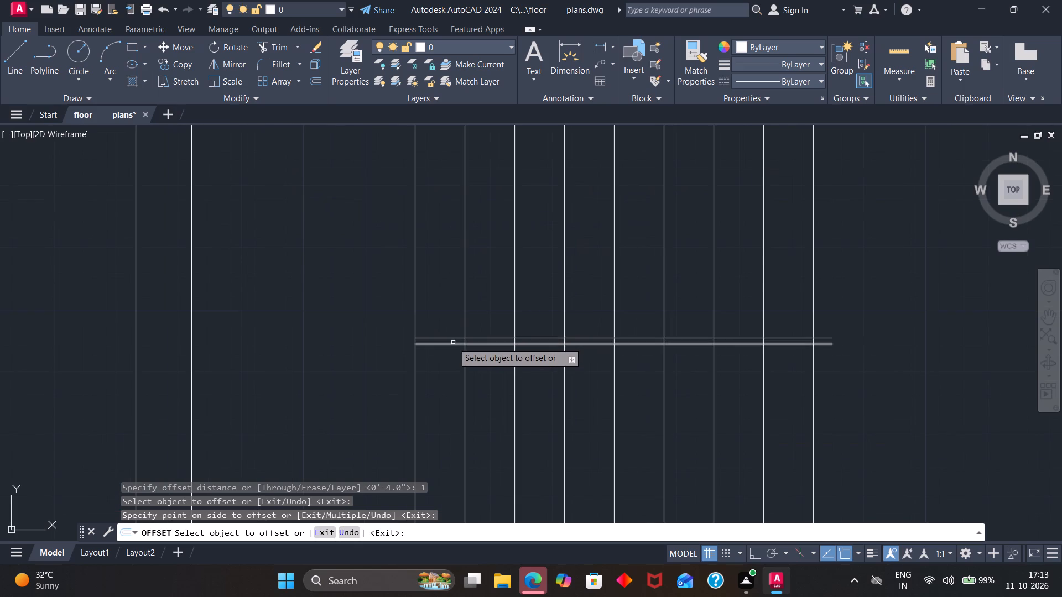
click(453, 342)
click(451, 345)
click(449, 364)
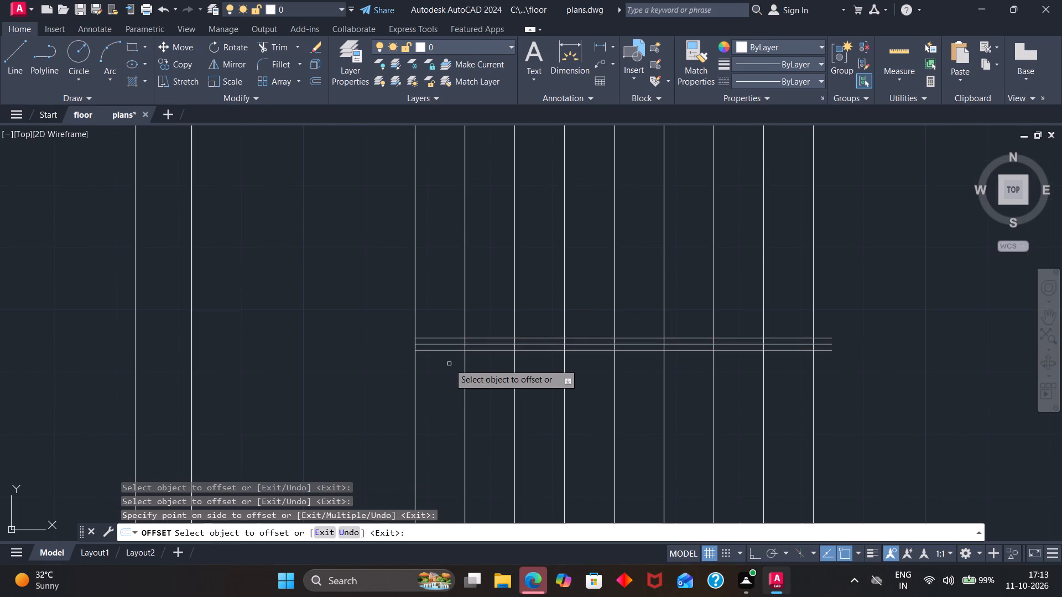
Trim away the middle of the three horizontal lines, using the leftmost stair line as the cutting edge.
click(288, 51)
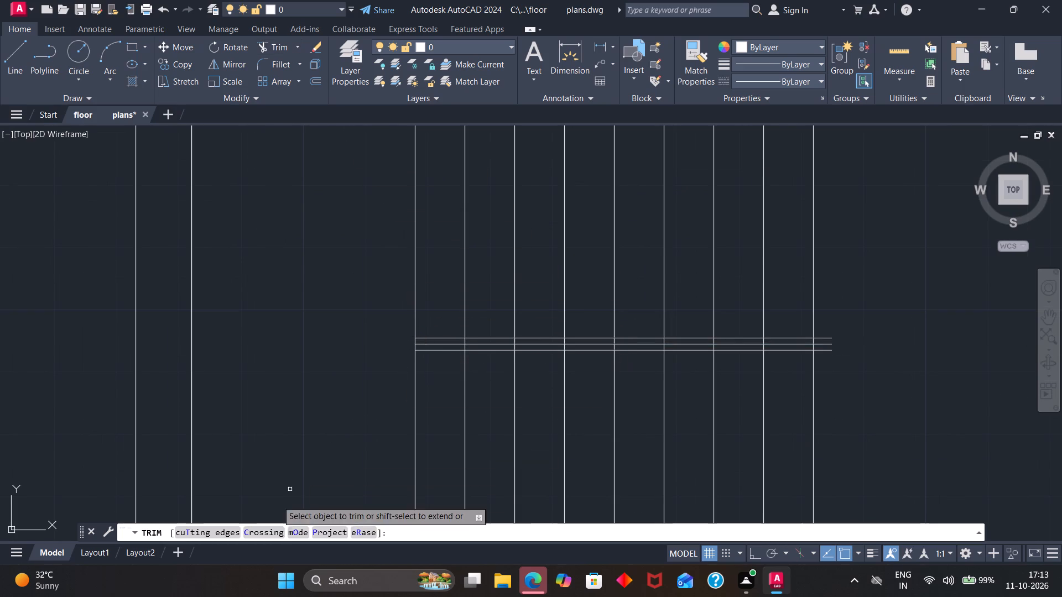
click(212, 537)
scroll(414, 344, up, 3)
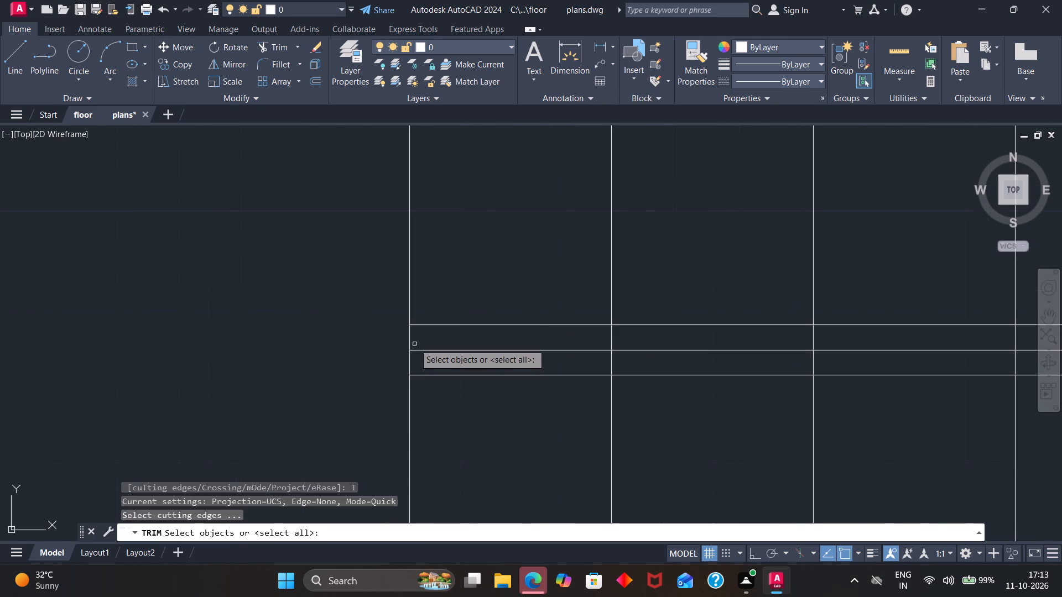
click(408, 359)
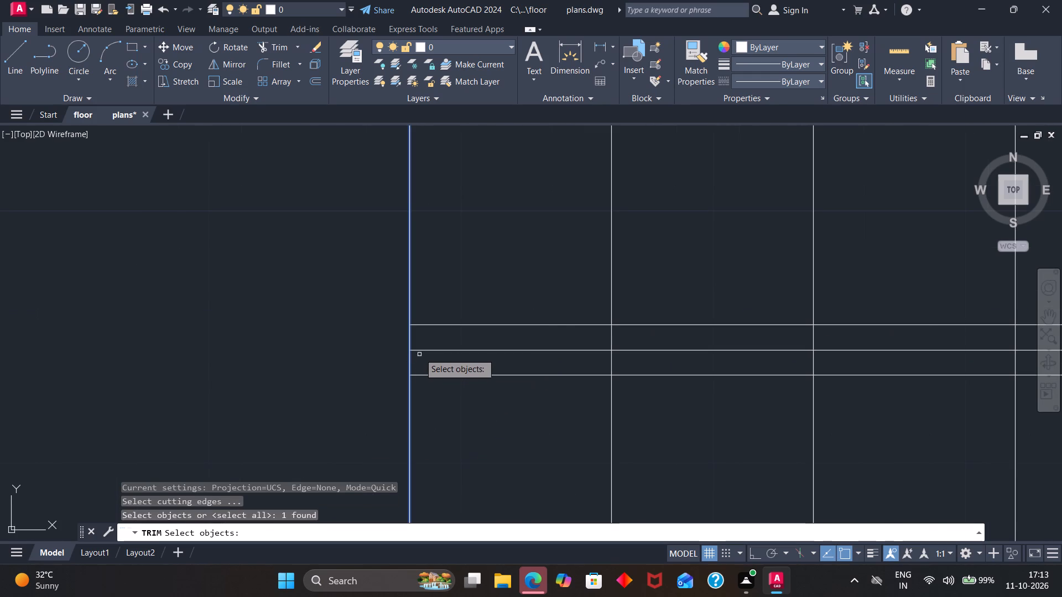
key(Return)
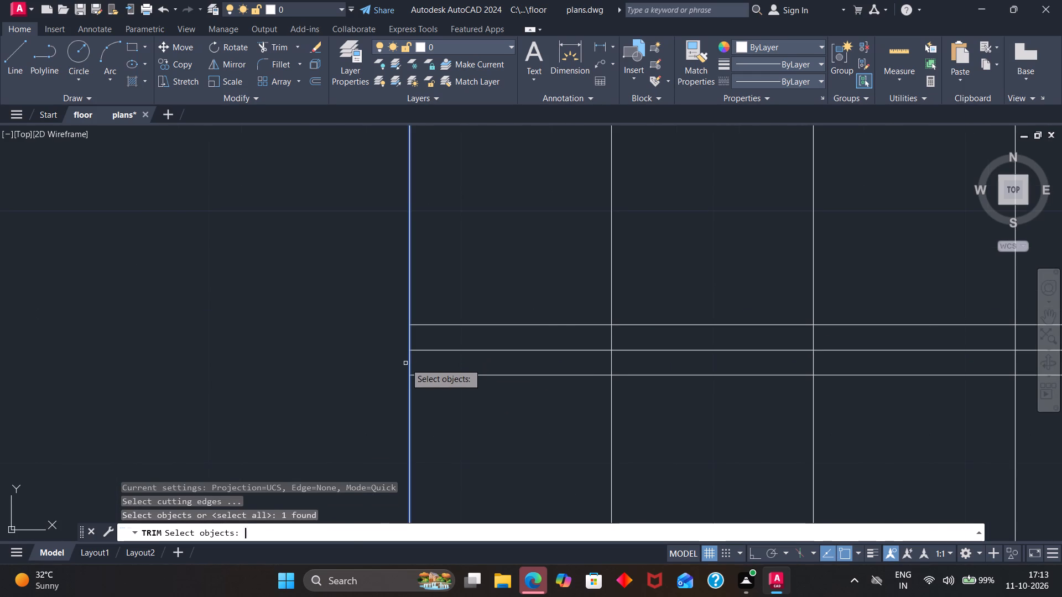
click(424, 351)
scroll(424, 350, down, 2)
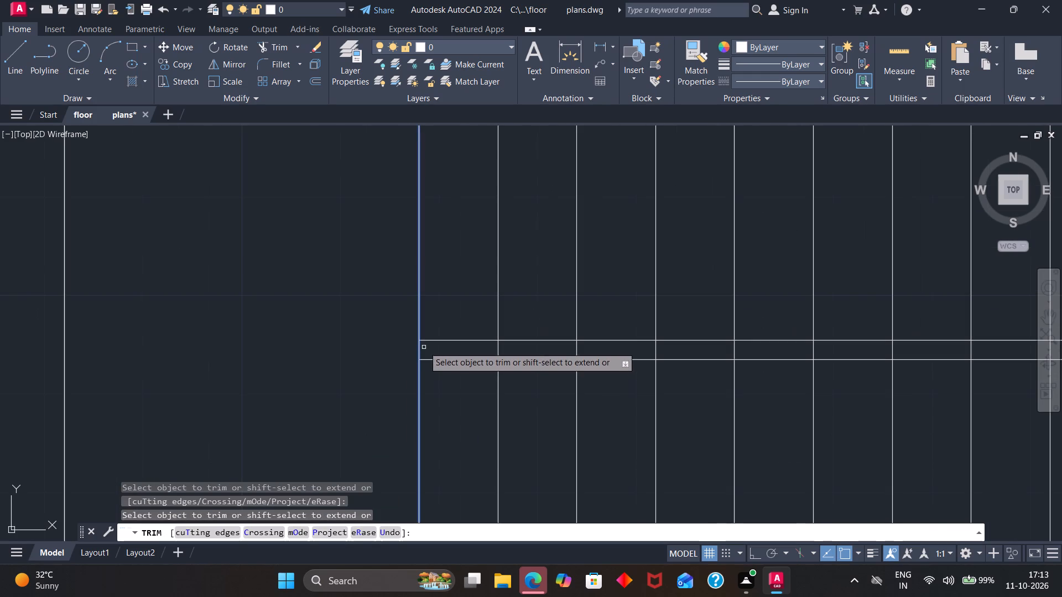
key(Escape)
scroll(356, 451, down, 2)
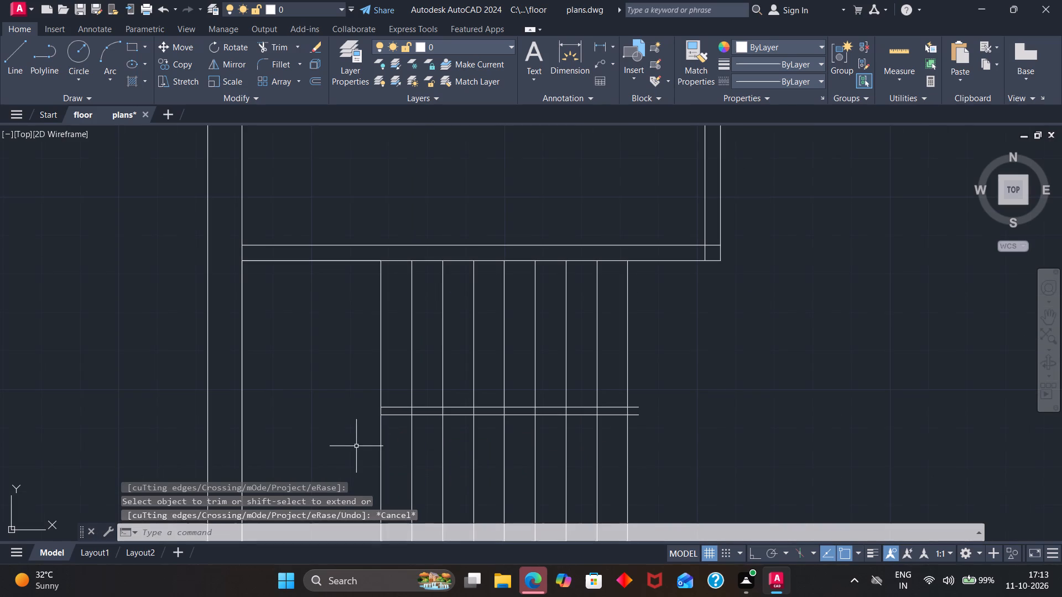
Draw a short vertical line joining the right-hand ends of the two horizontal lines across the stairs.
click(15, 60)
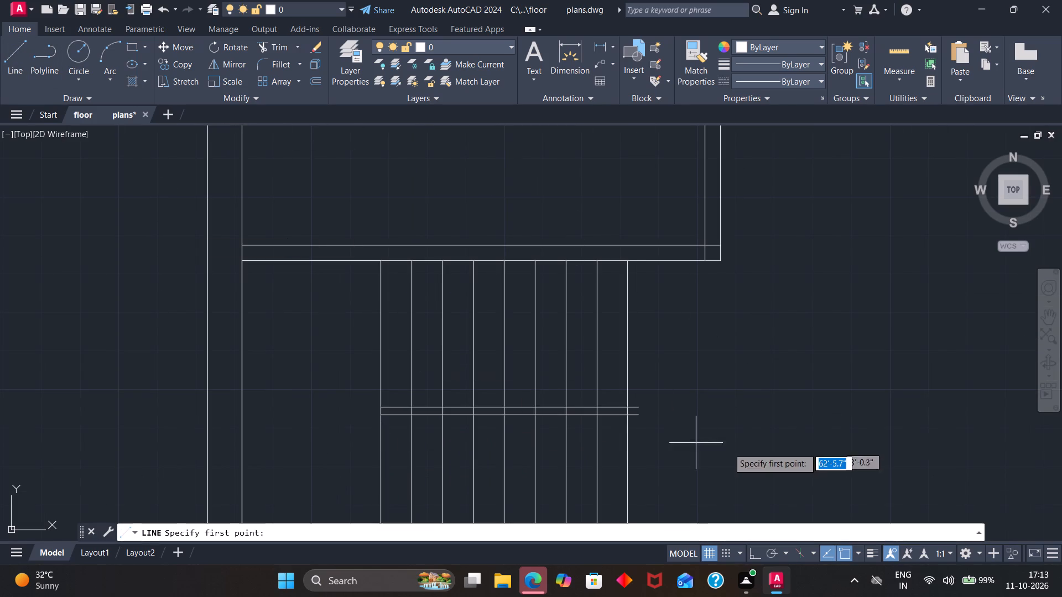
click(640, 406)
click(640, 413)
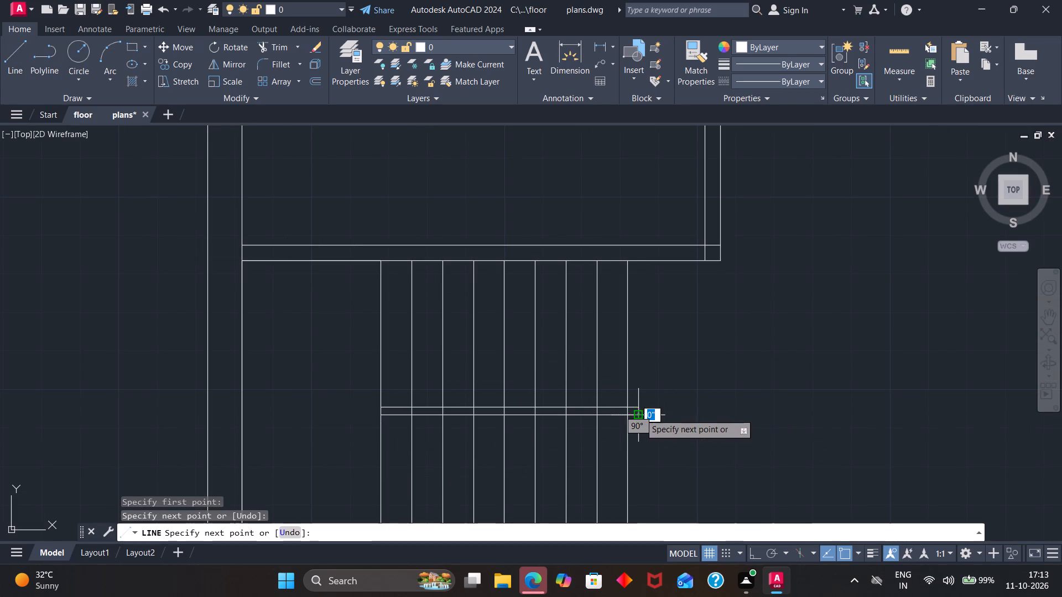
key(grave)
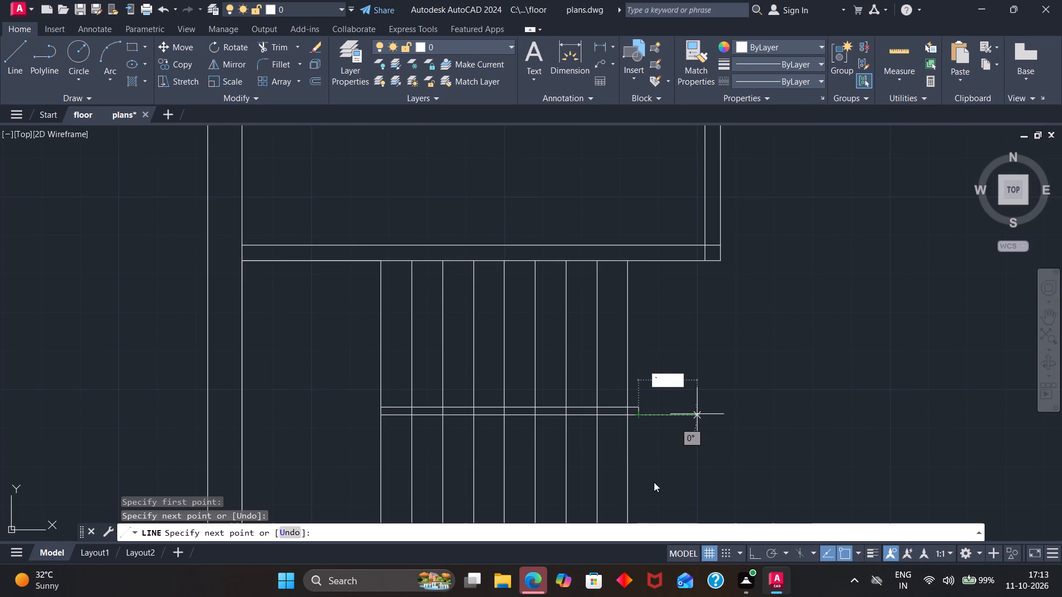
key(grave)
click(654, 454)
key(grave)
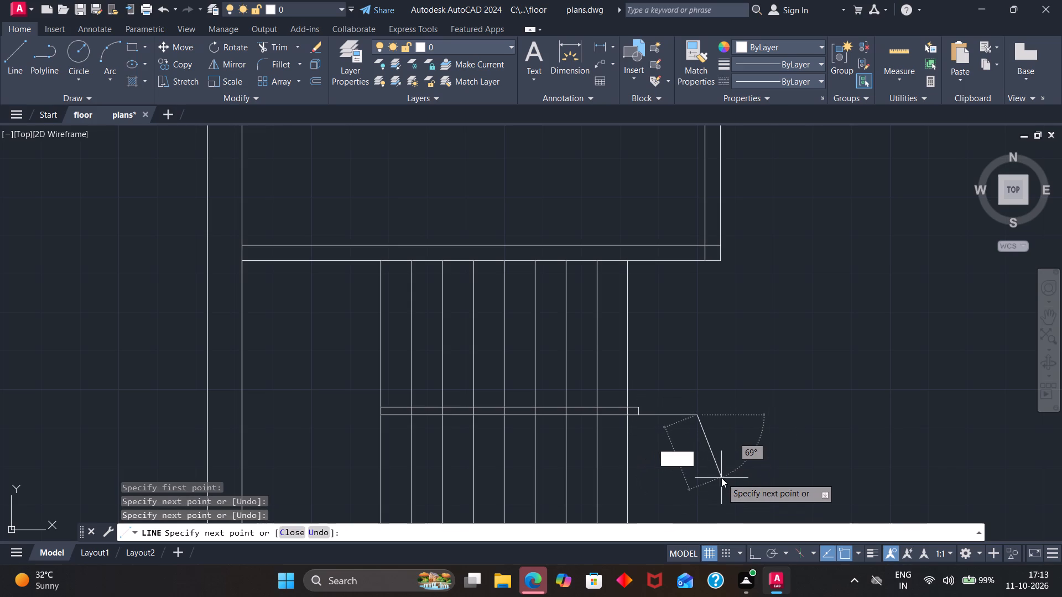
key(Escape)
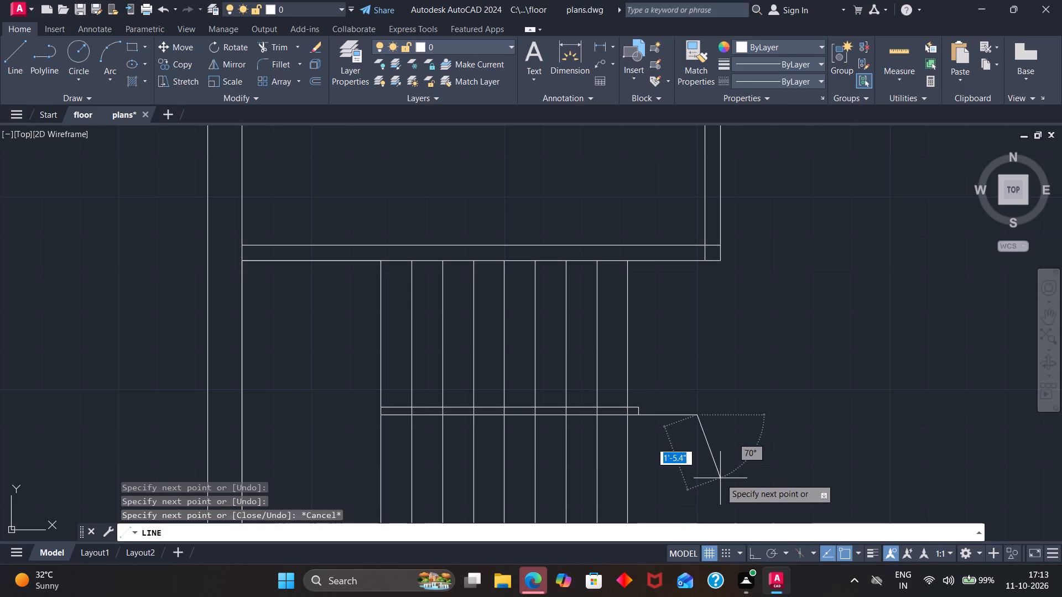
key(Escape)
key(Escape)
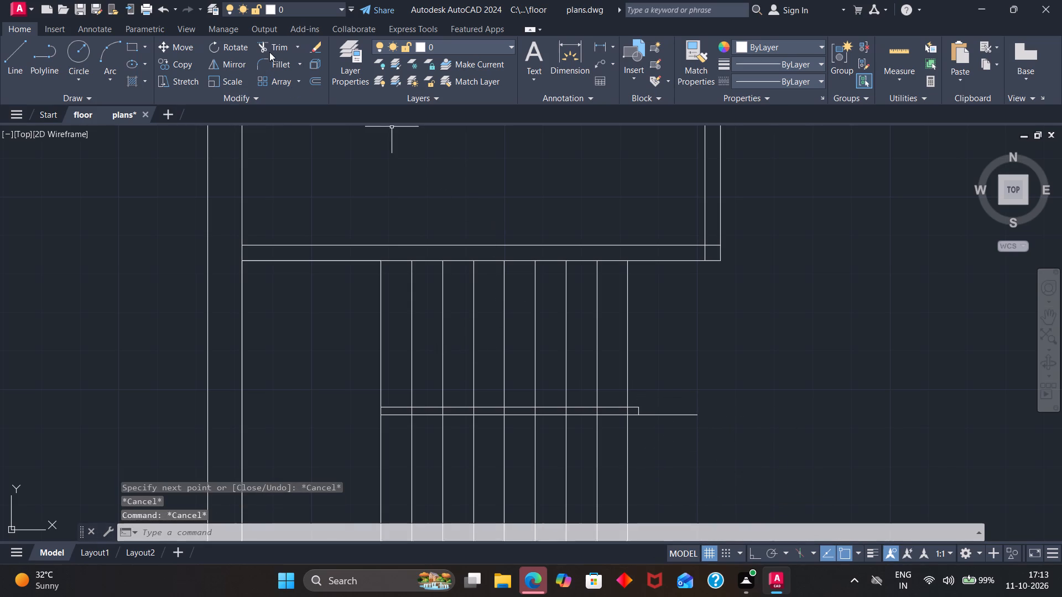
Trim off the stray horizontal segment that extends past the short closing line at the stairs' right side.
click(270, 50)
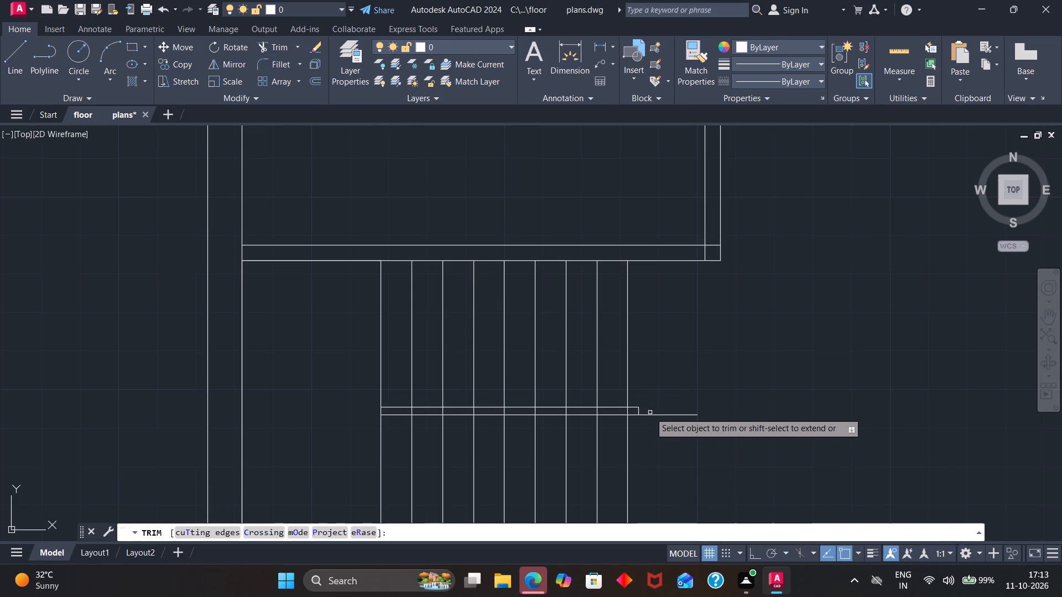
click(650, 416)
Draw a horizontal line about 3'-5" long across the lower stair flight, starting just outside the stairs' right edge and running left.
scroll(669, 393, down, 2)
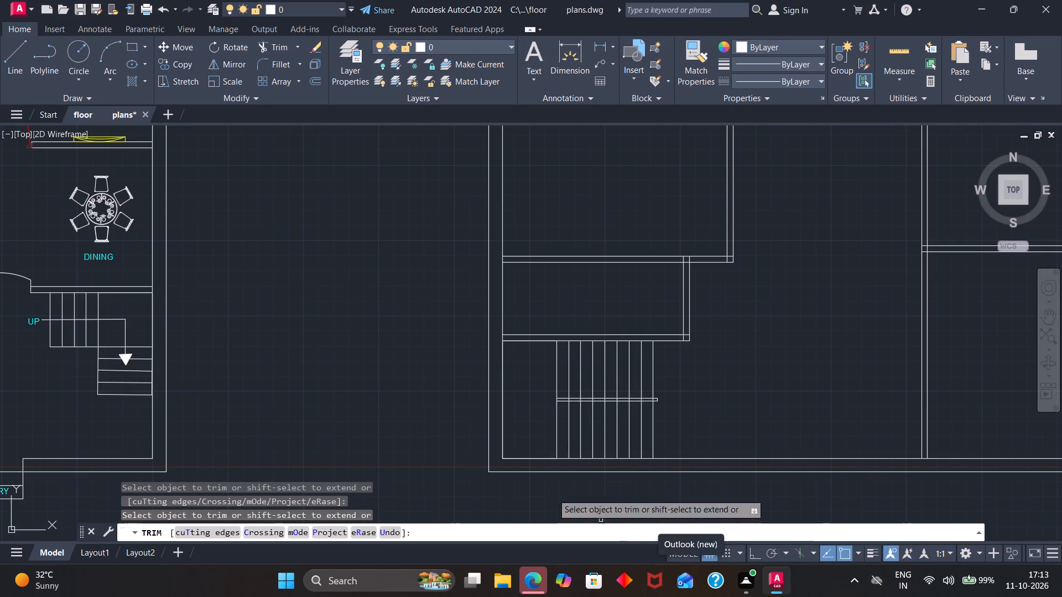
click(18, 65)
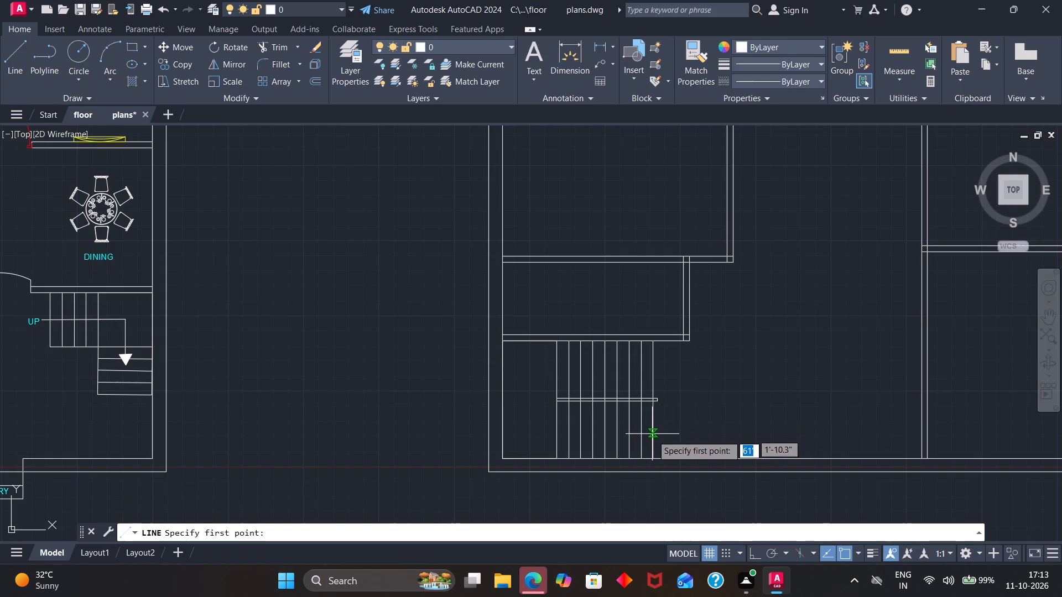
scroll(652, 441, up, 2)
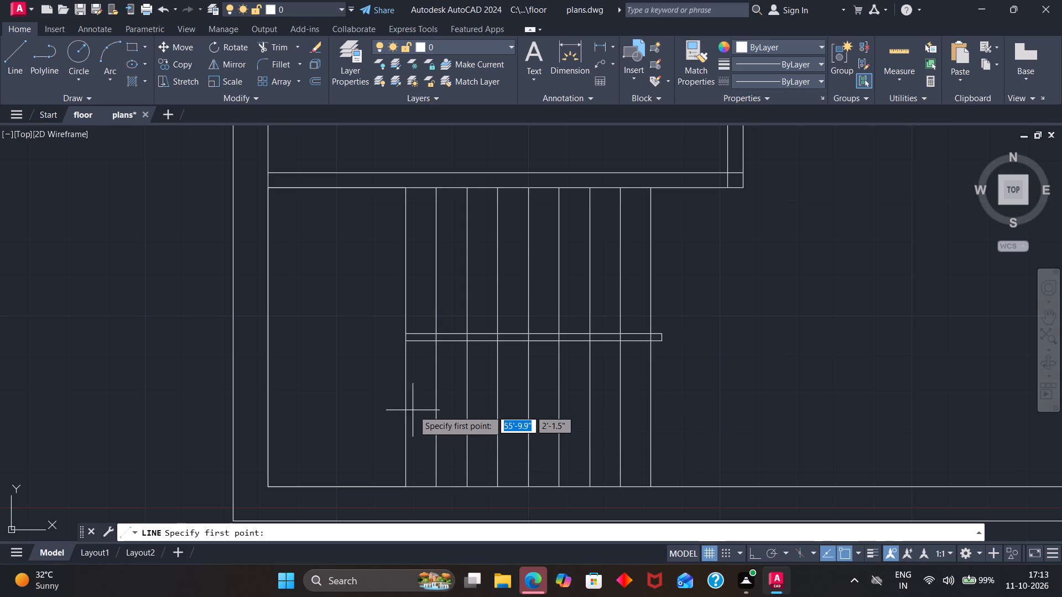
drag(671, 417, 615, 415)
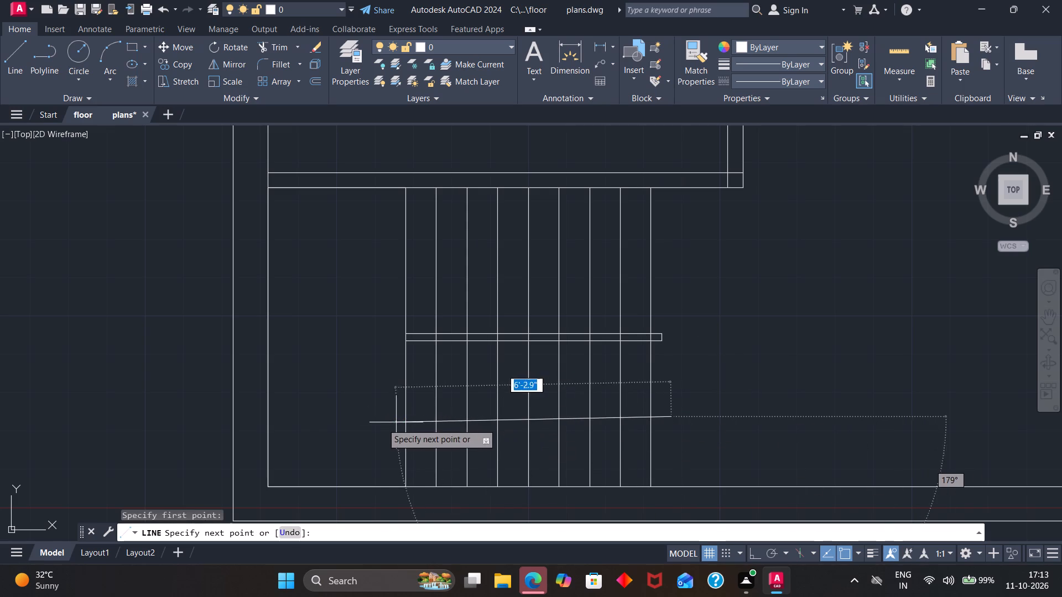
click(342, 417)
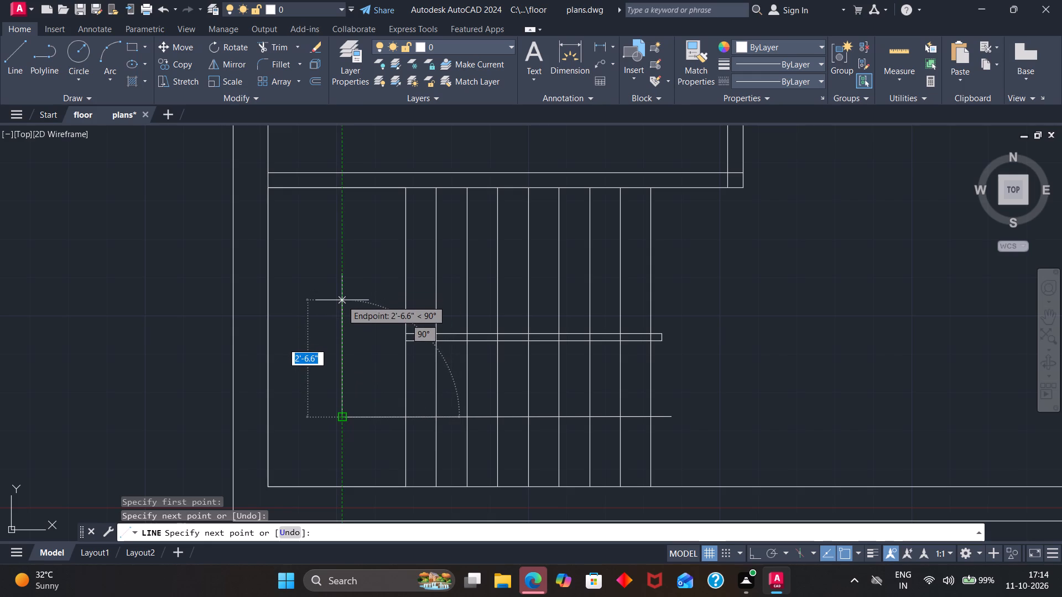
key(ctrl+z)
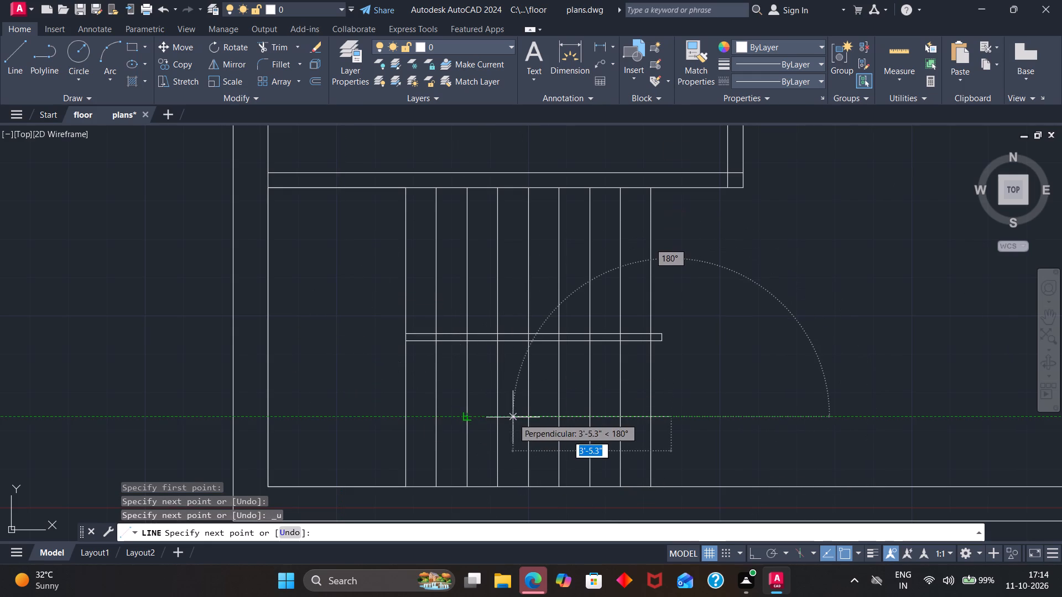
click(513, 417)
key(Escape)
Copy the solid arrowhead from the existing plan's staircase to the empty space just left of the new plan.
scroll(665, 467, down, 2)
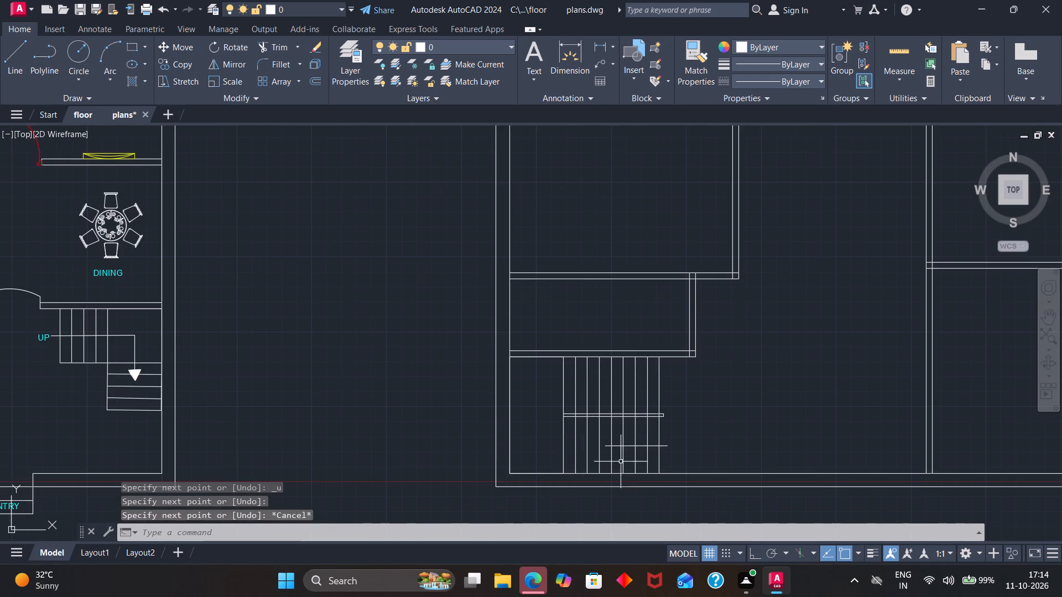
scroll(416, 460, down, 2)
scroll(310, 422, up, 3)
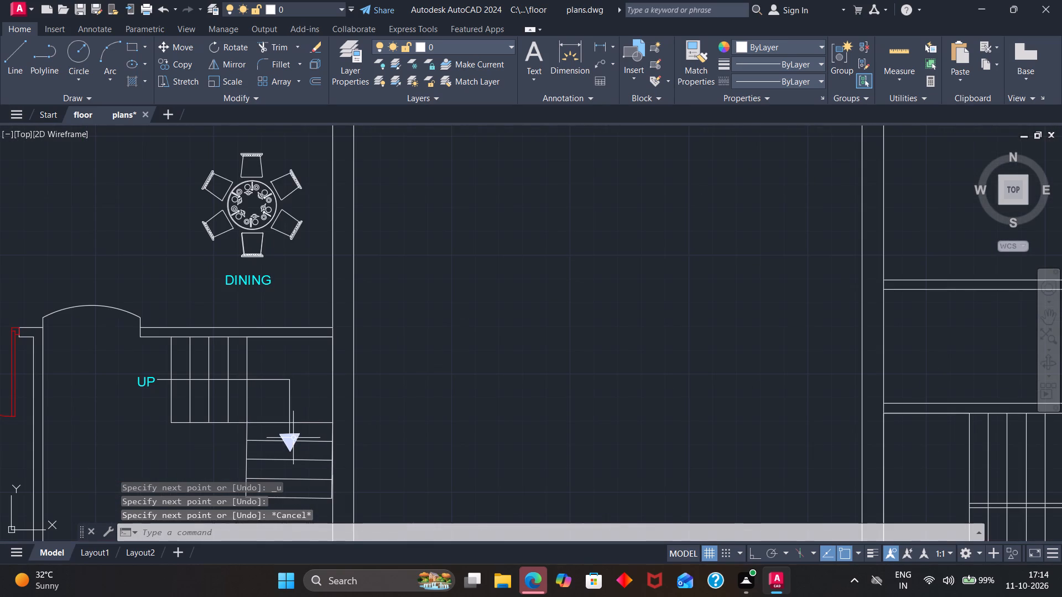
click(293, 438)
key(c)
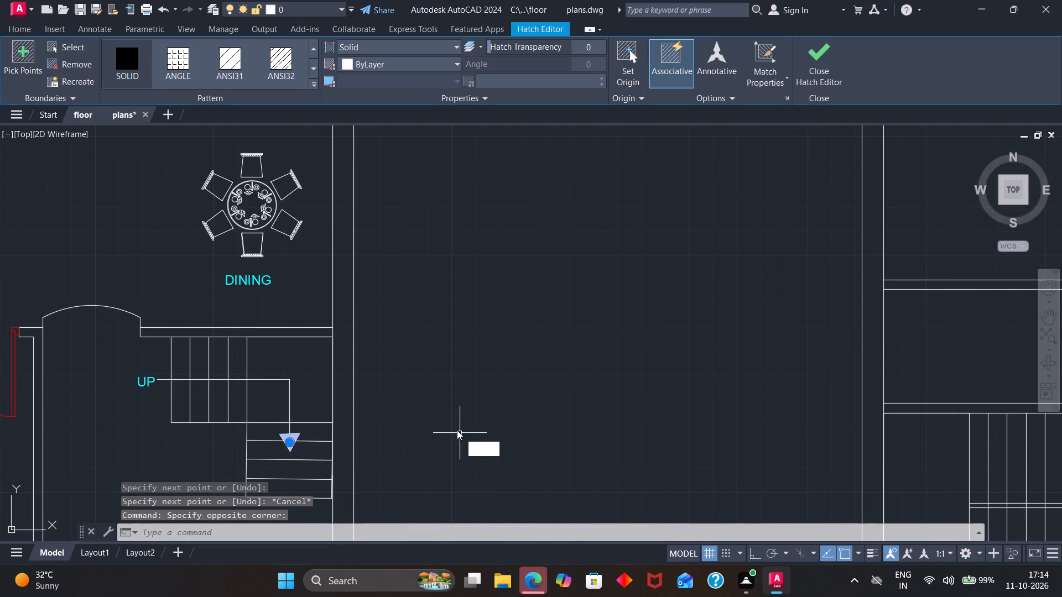
key(o)
key(Return)
click(288, 442)
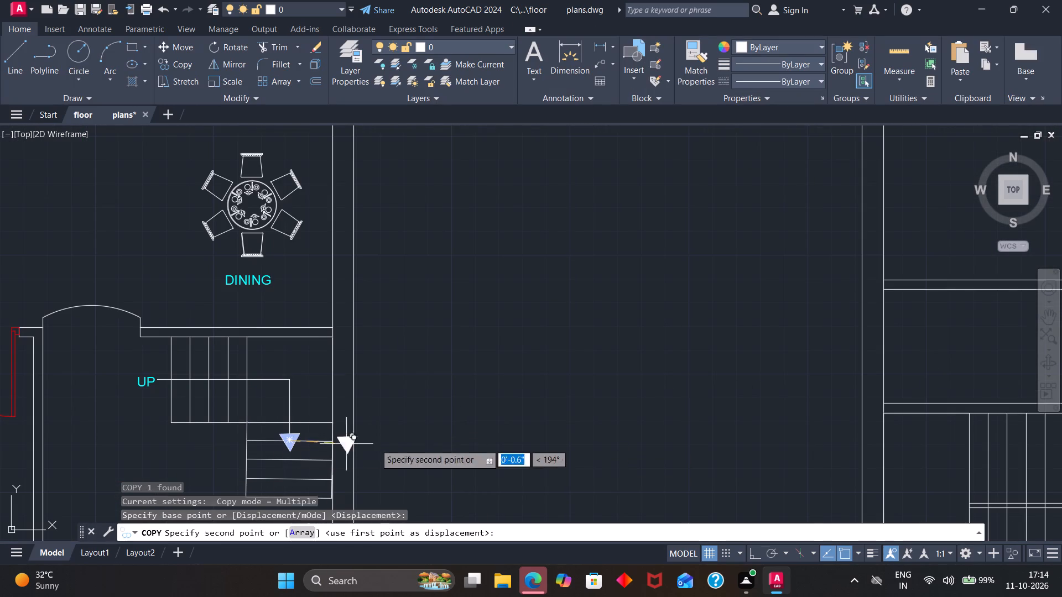
scroll(699, 457, down, 2)
click(726, 485)
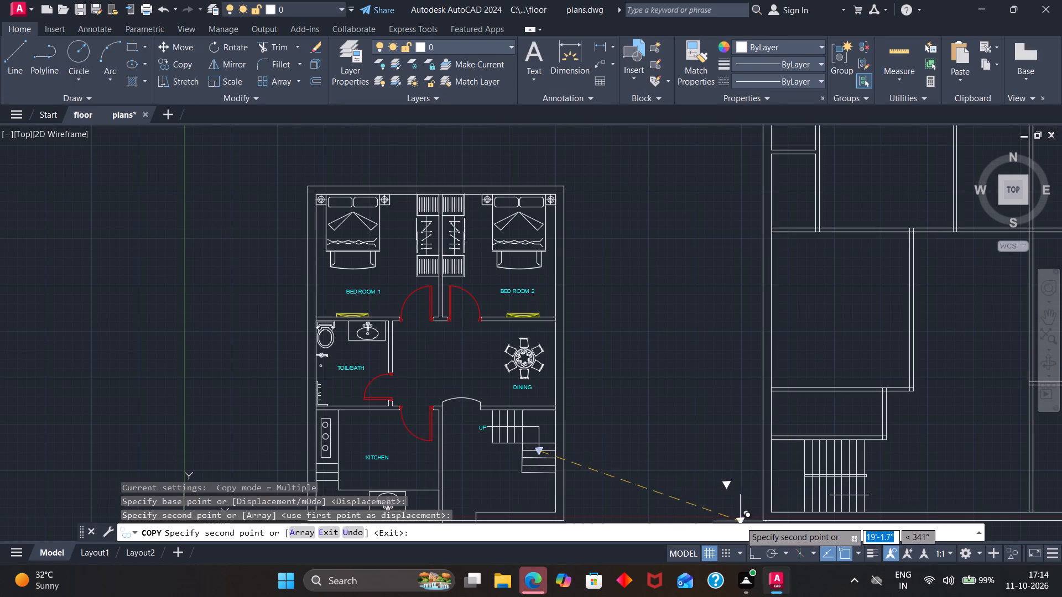
key(Escape)
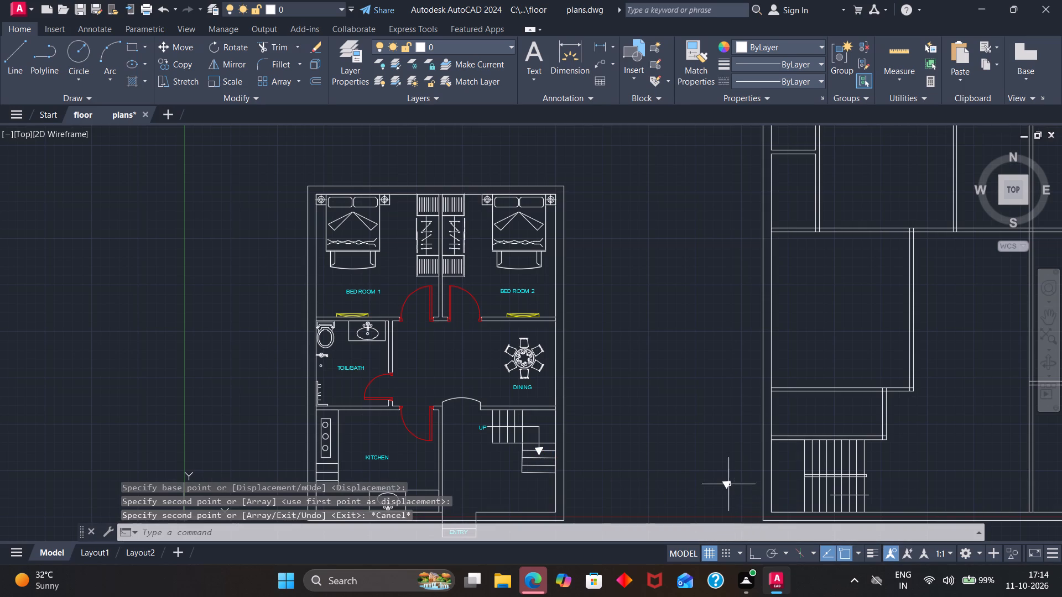
Rotate the copied arrowhead in two turns so that it points horizontally to the left.
click(728, 484)
key(r)
key(o)
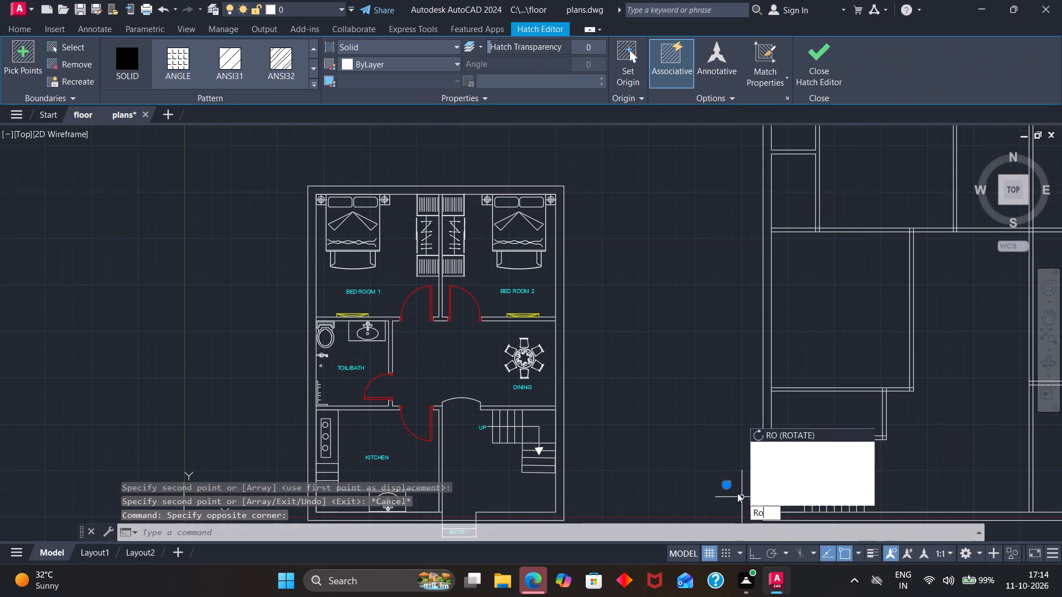
key(Return)
scroll(732, 485, up, 2)
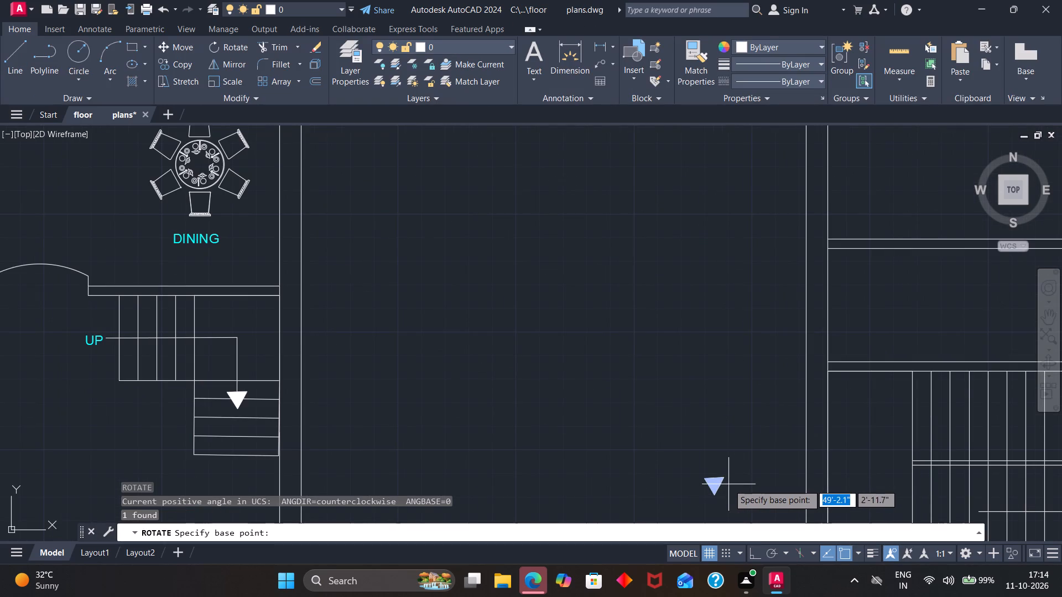
click(723, 478)
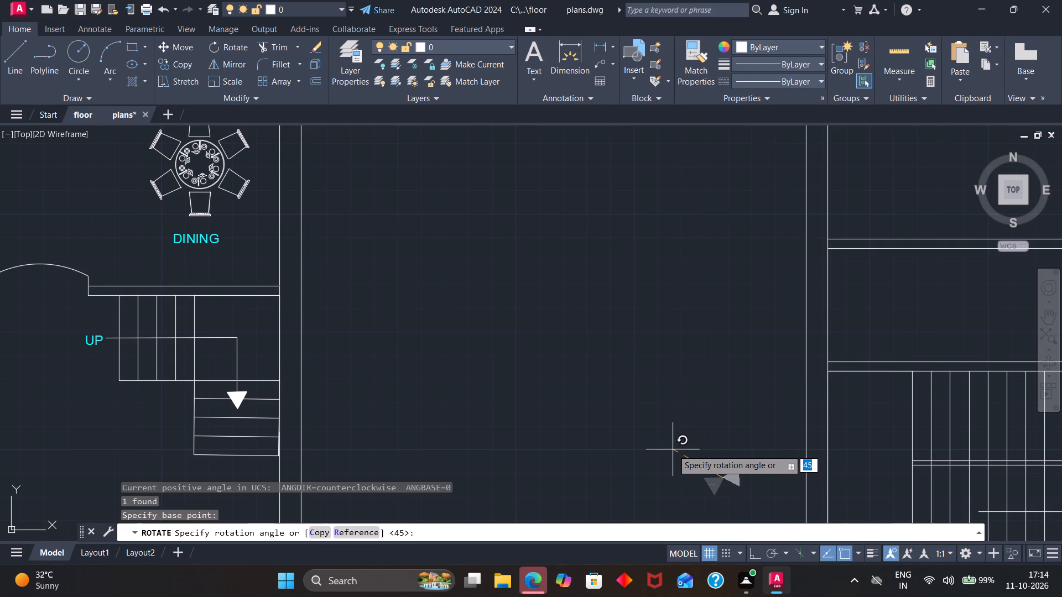
click(642, 446)
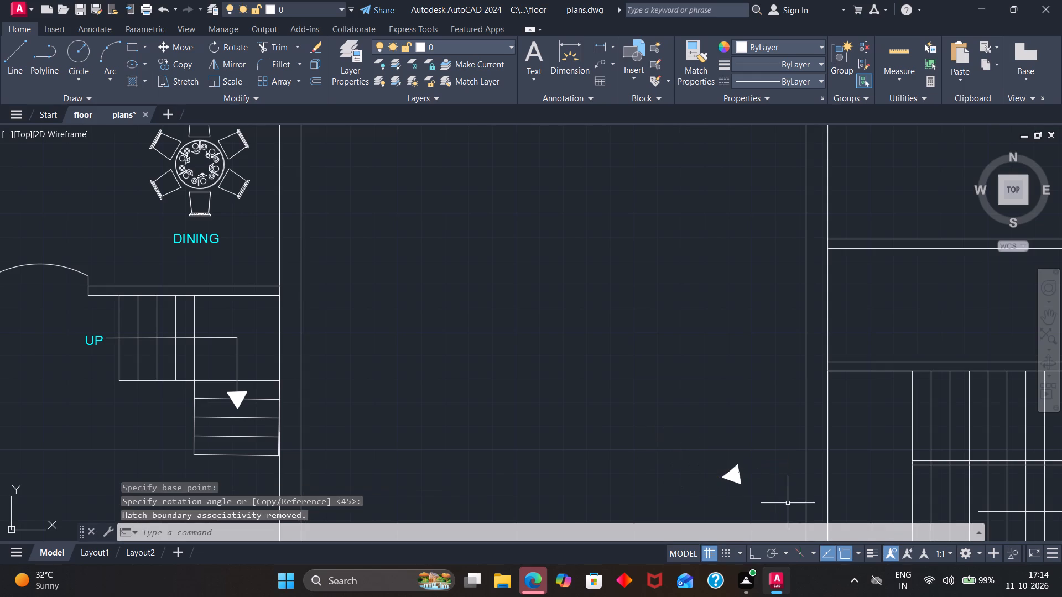
scroll(767, 472, down, 1)
scroll(761, 492, up, 2)
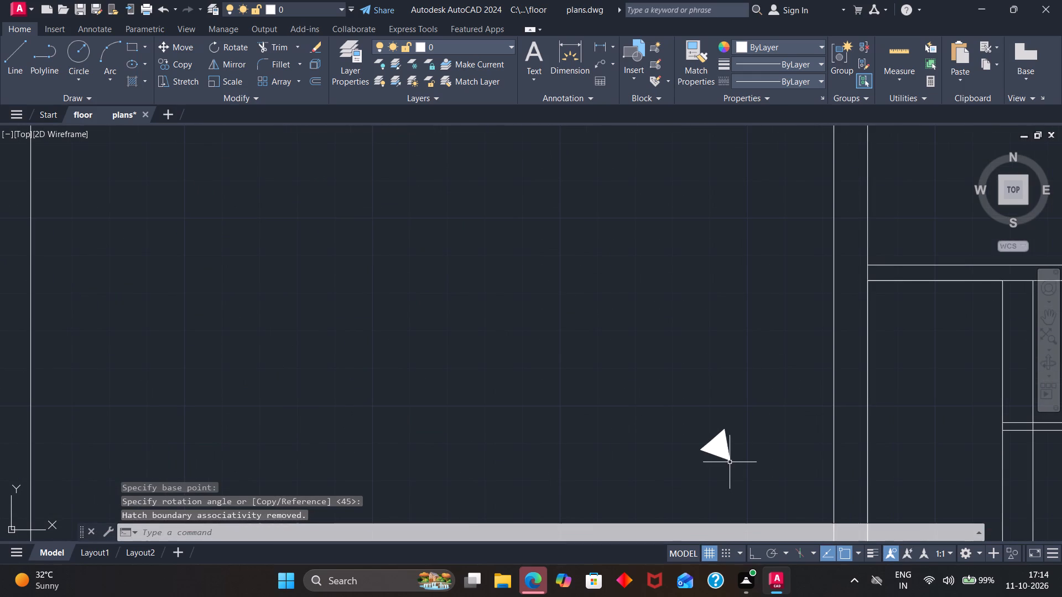
click(729, 461)
key(space)
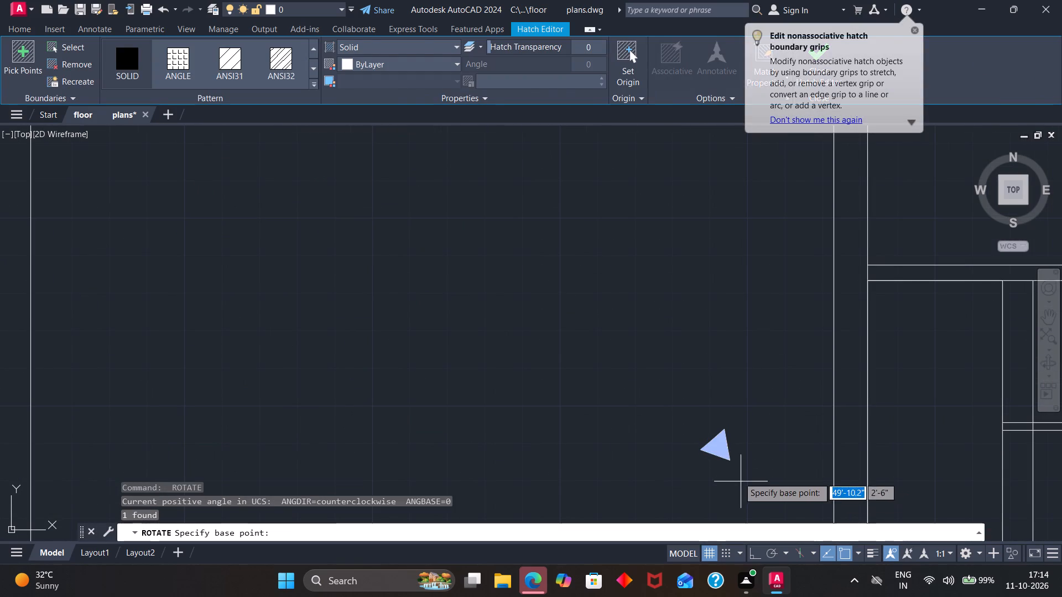
click(722, 446)
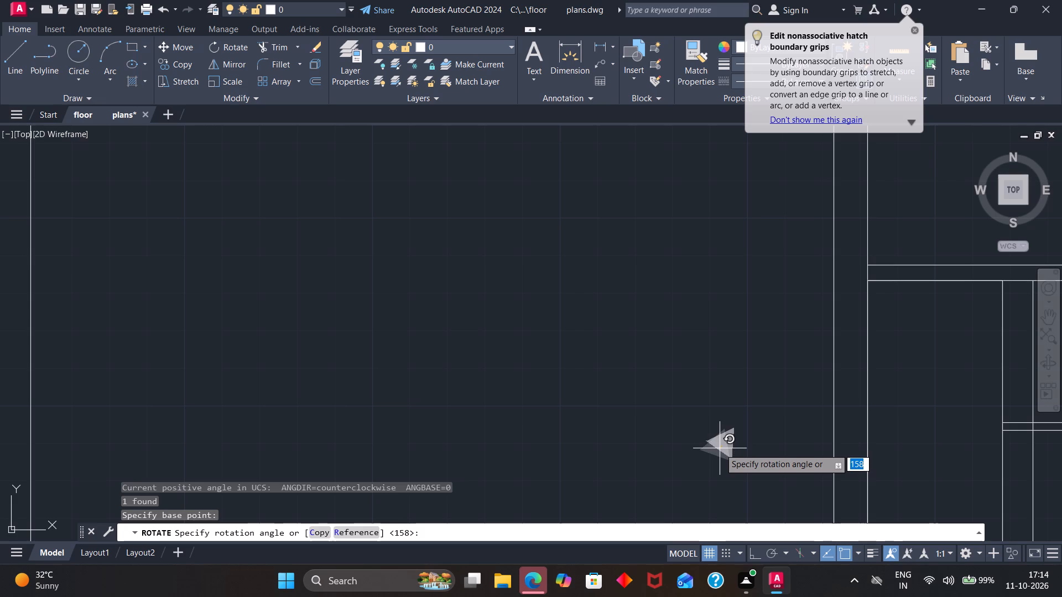
click(720, 449)
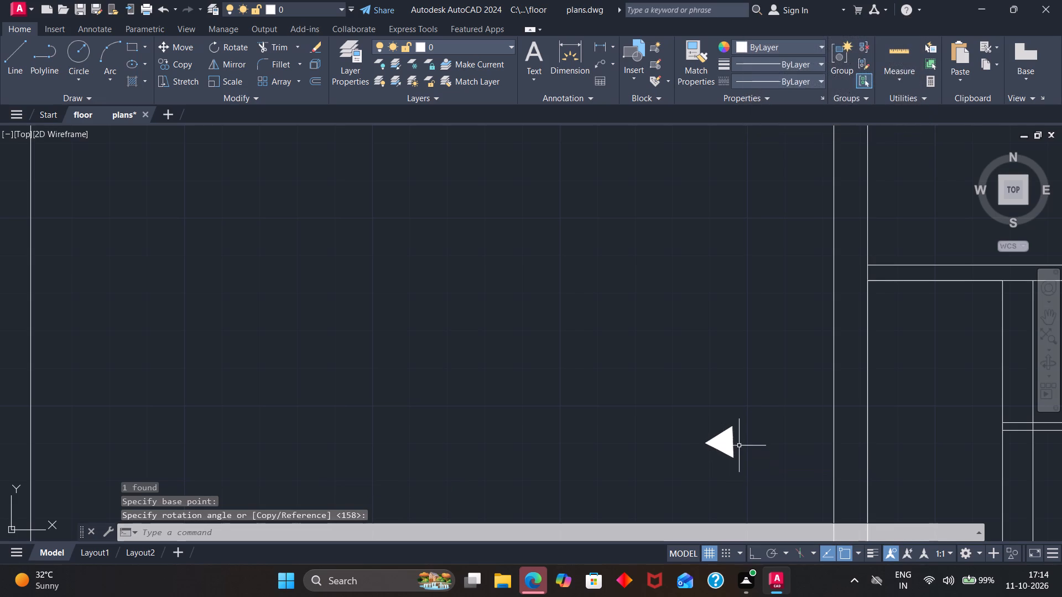
Move the rotated arrowhead onto the left end of the horizontal line across the new plan's lower stair flight.
click(731, 442)
key(m)
key(Return)
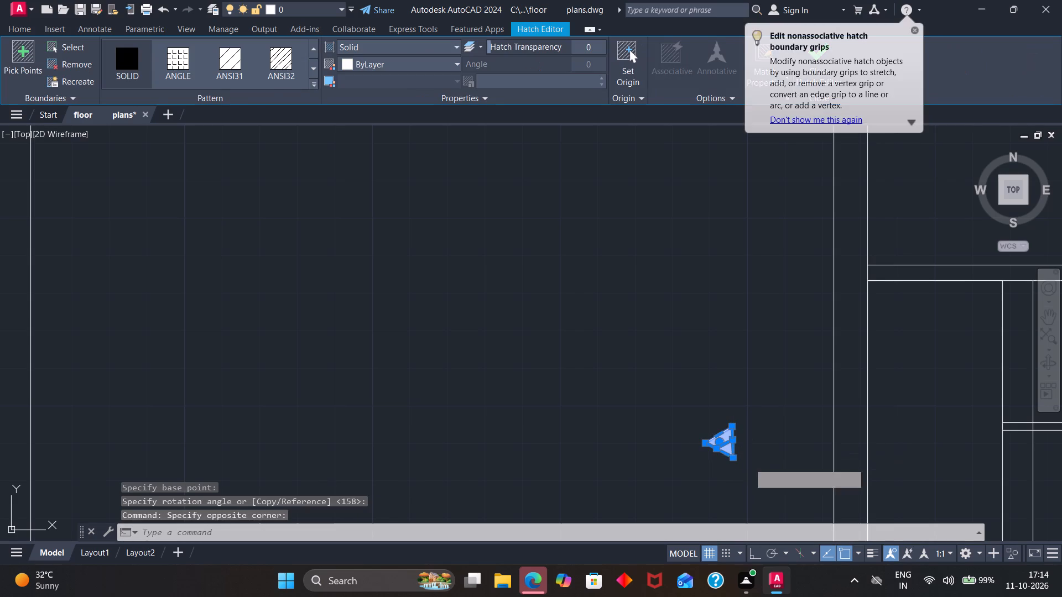
click(726, 442)
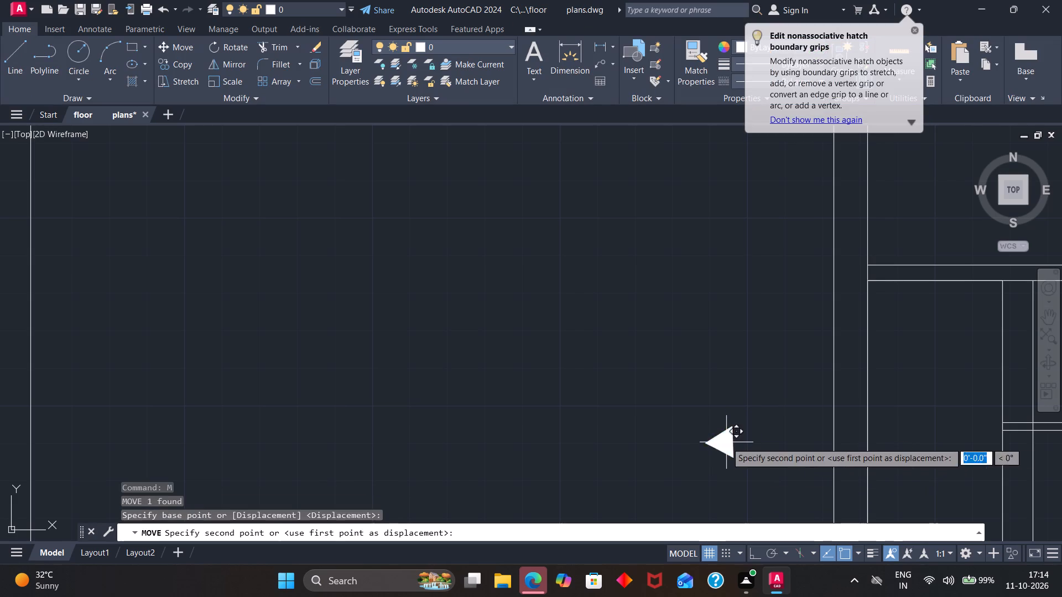
scroll(808, 475, down, 3)
scroll(873, 489, up, 3)
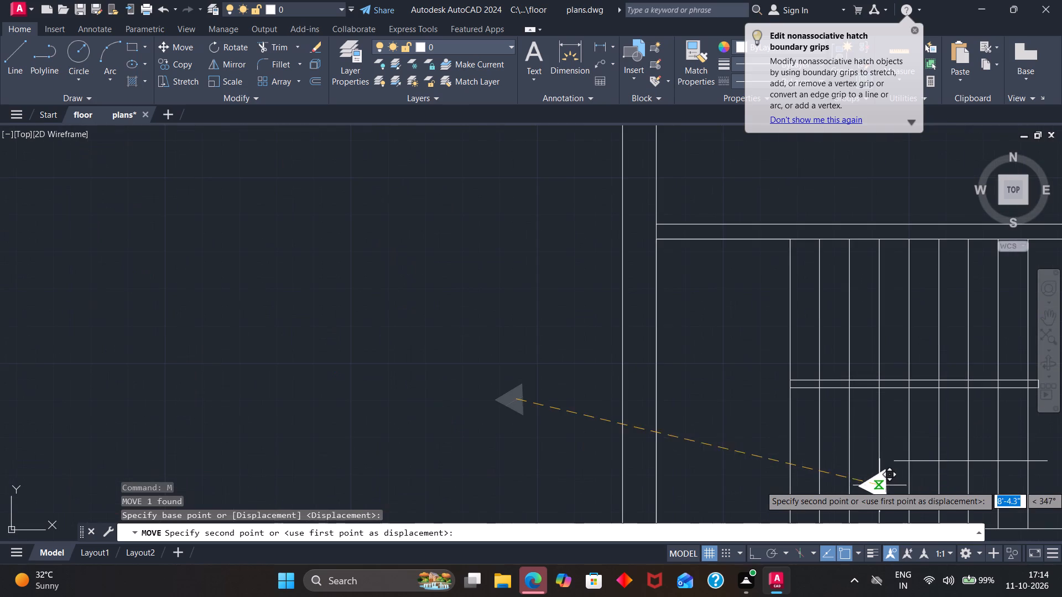
click(889, 459)
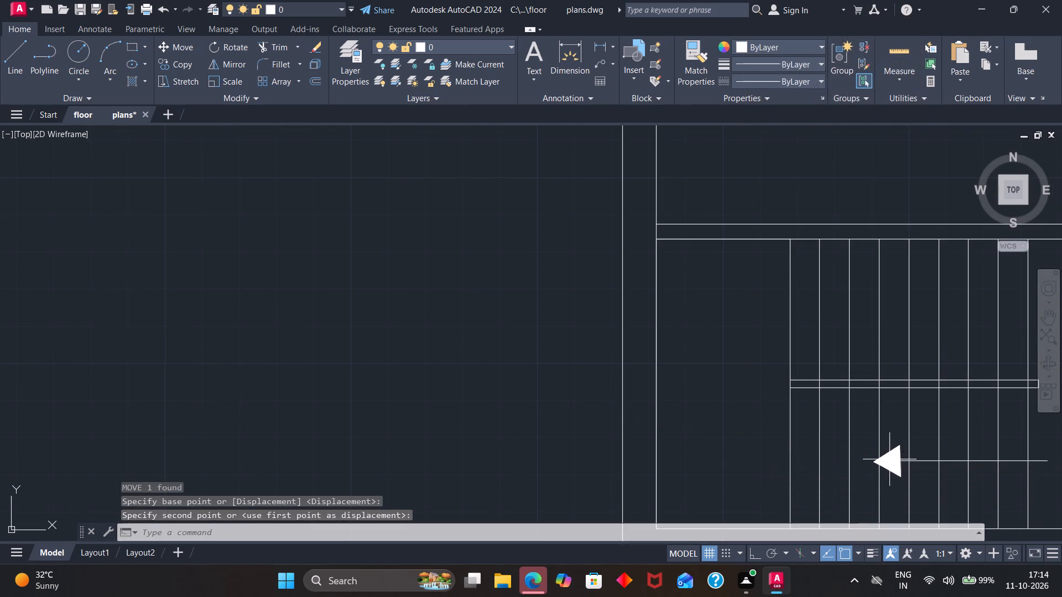
Draw a 4" horizontal line across the vertical partition beside the new plan's two small upper-left rooms, level with the lower room's top edge.
scroll(847, 527, down, 3)
scroll(736, 437, down, 5)
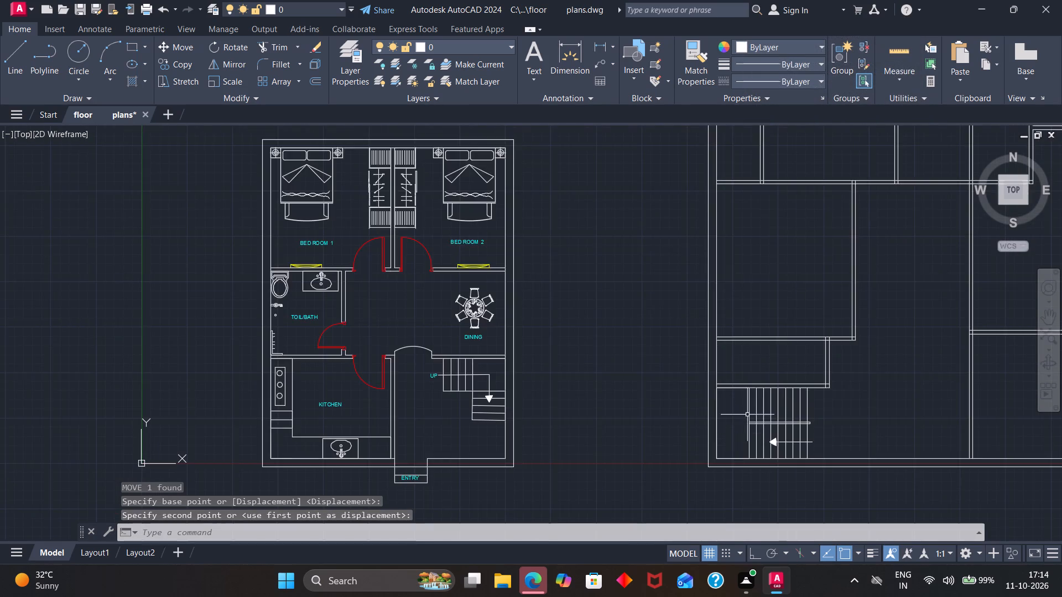
scroll(802, 405, up, 2)
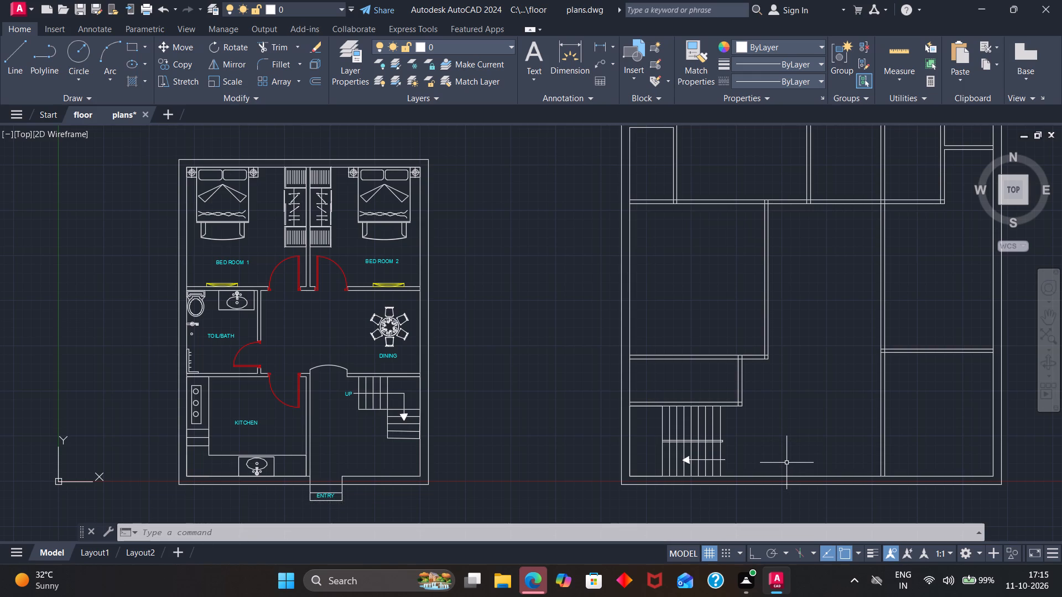
scroll(699, 332, down, 1)
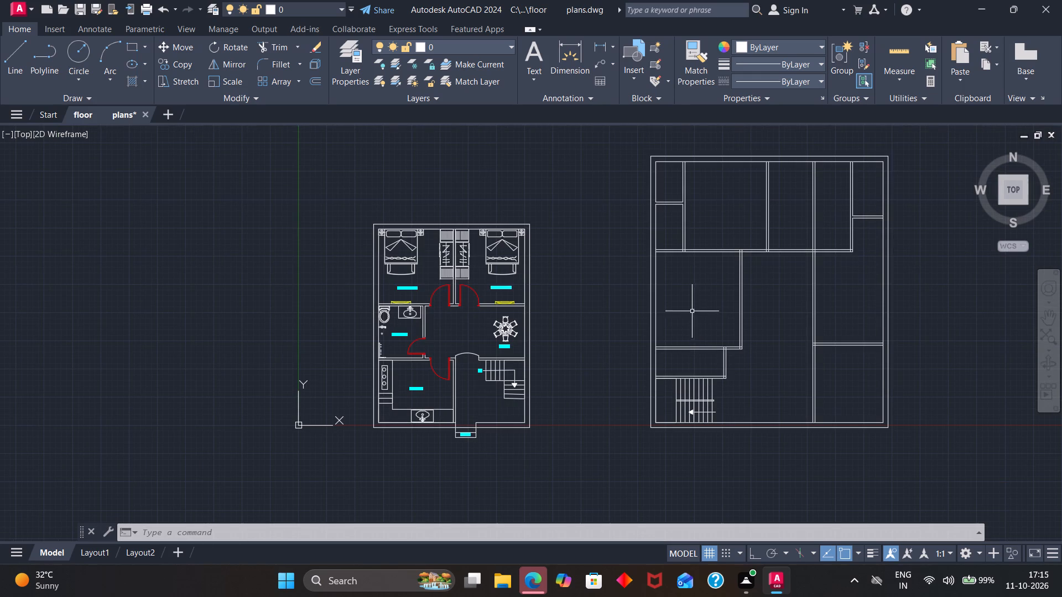
scroll(680, 206, up, 2)
scroll(680, 206, down, 2)
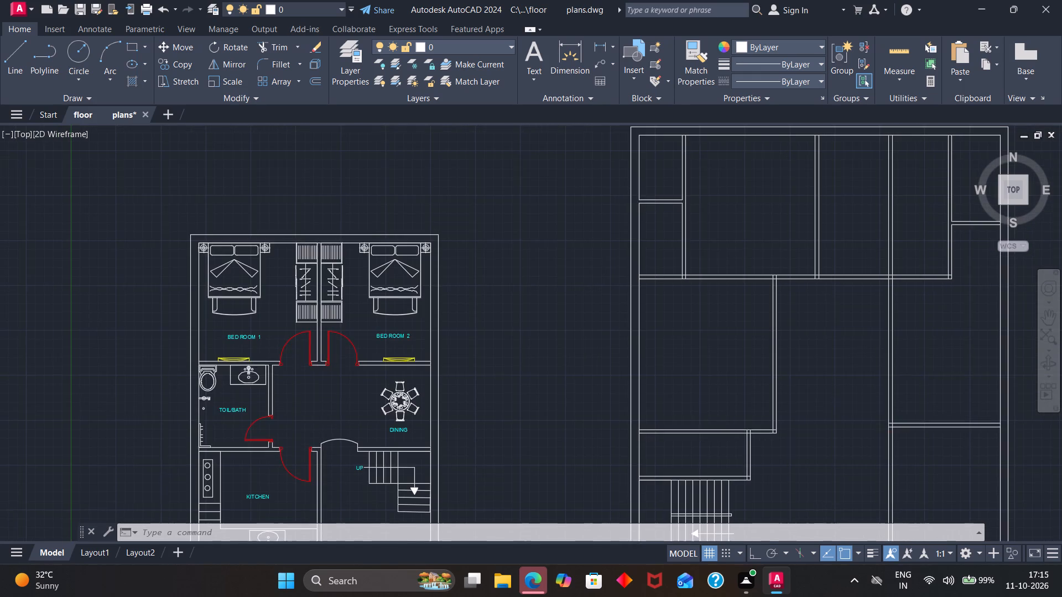
scroll(652, 180, up, 2)
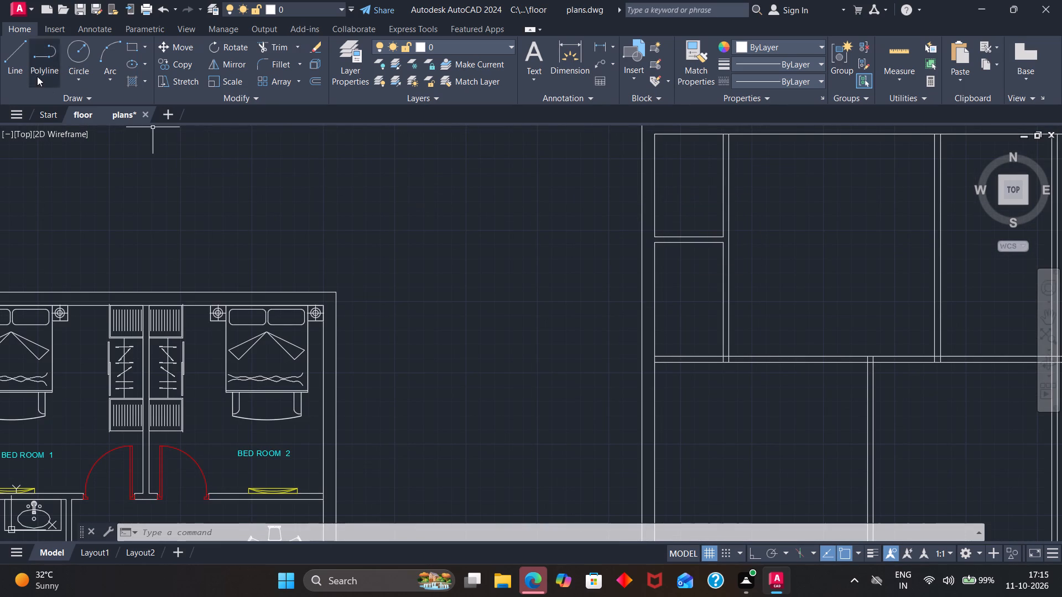
click(0, 62)
scroll(741, 242, up, 2)
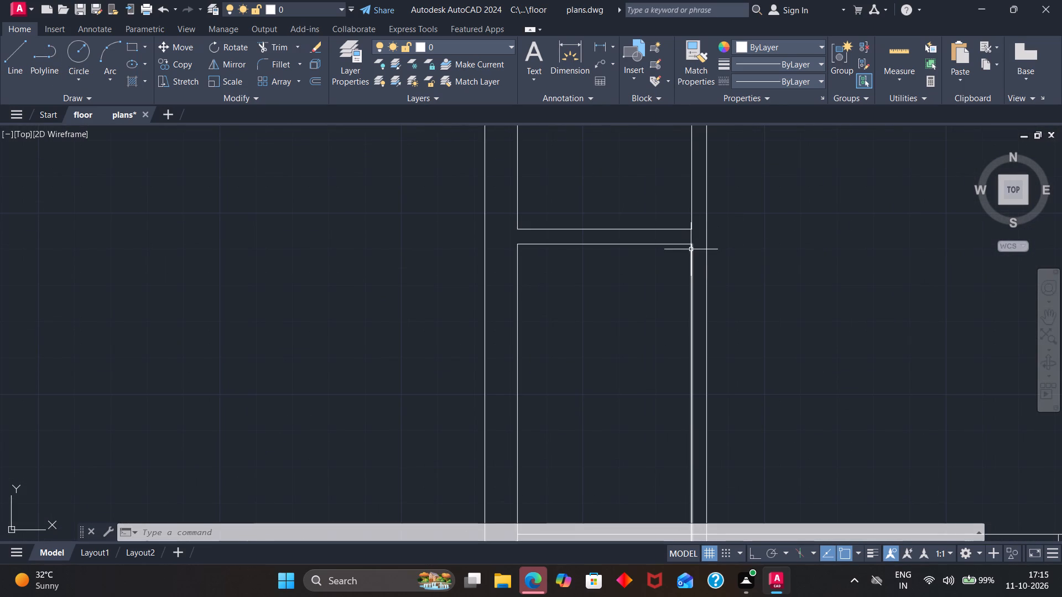
click(19, 63)
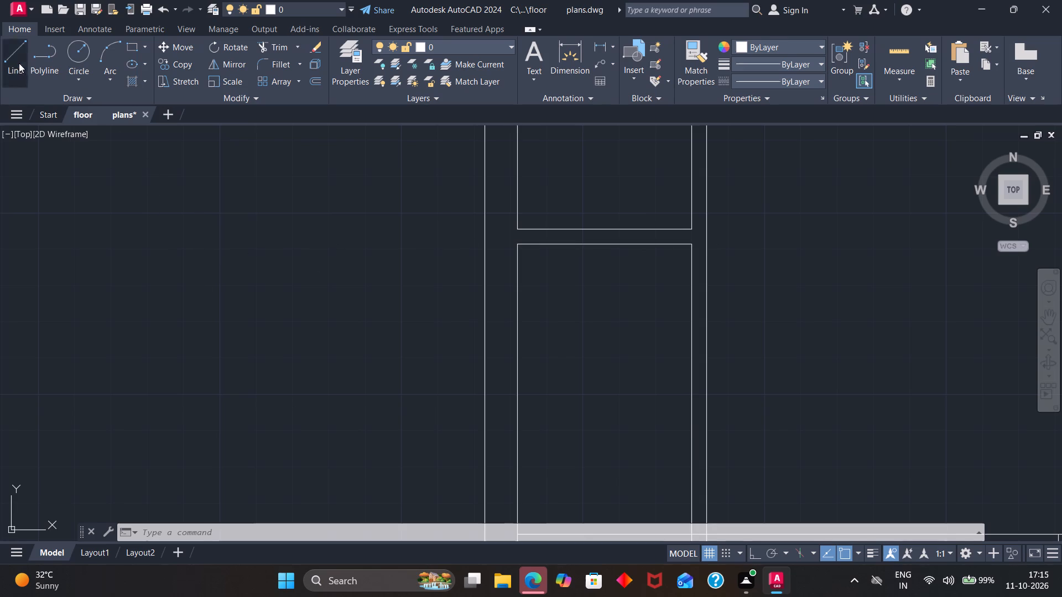
click(686, 243)
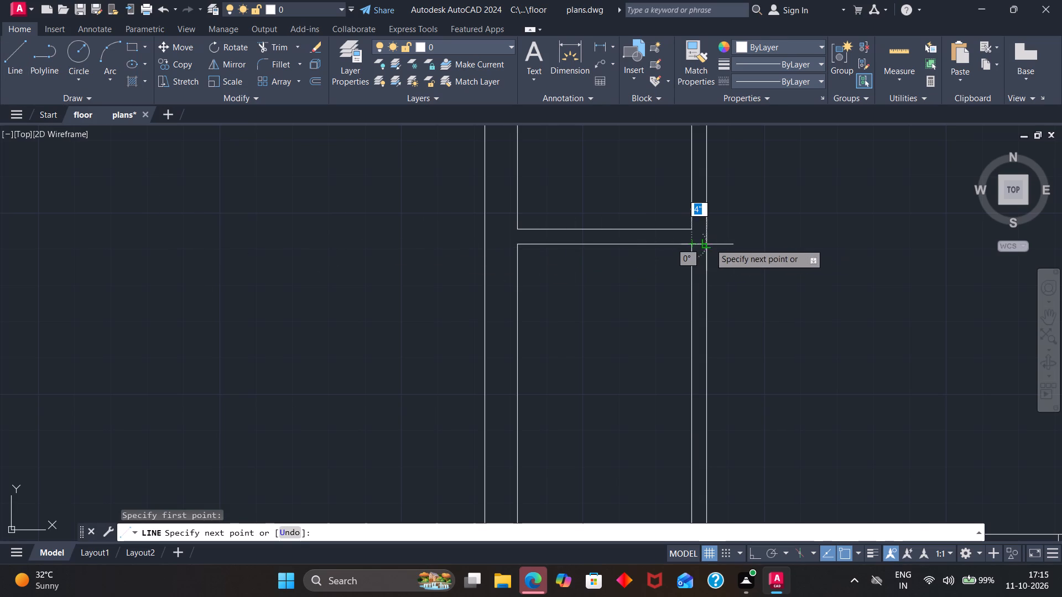
click(711, 242)
key(Escape)
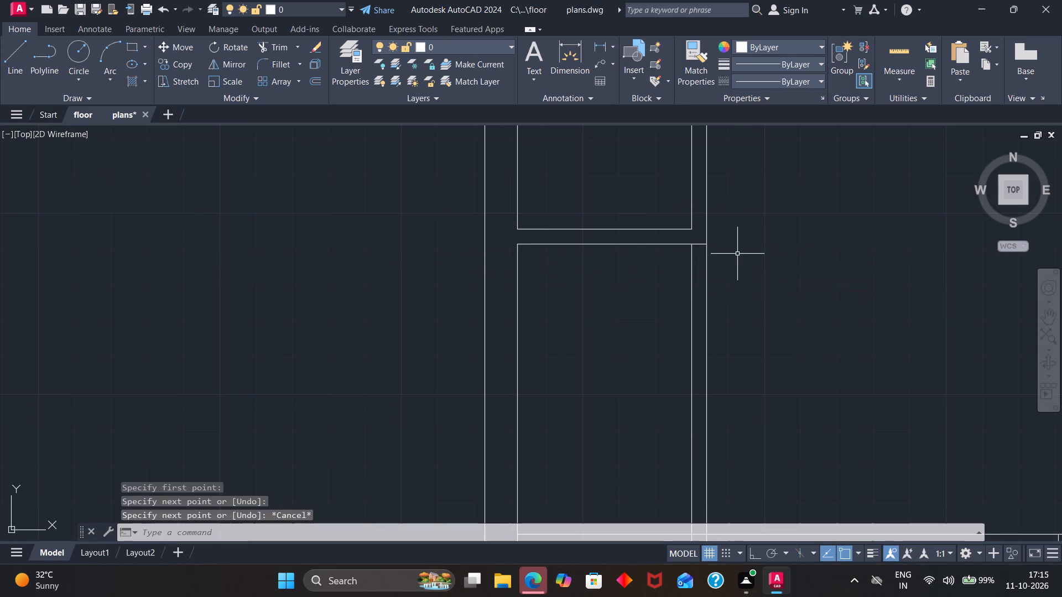
Offset the 4" line 6" upward across the vertical partition, and offset that copy another 2'6" upward to mark an opening.
key(o)
key(Return)
key(6)
key(Return)
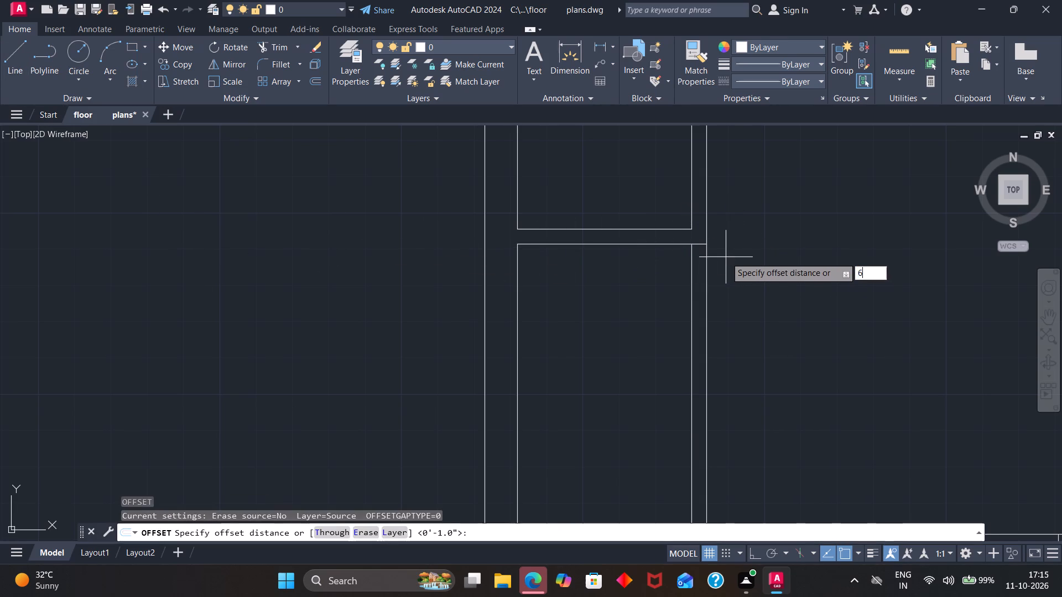
click(696, 245)
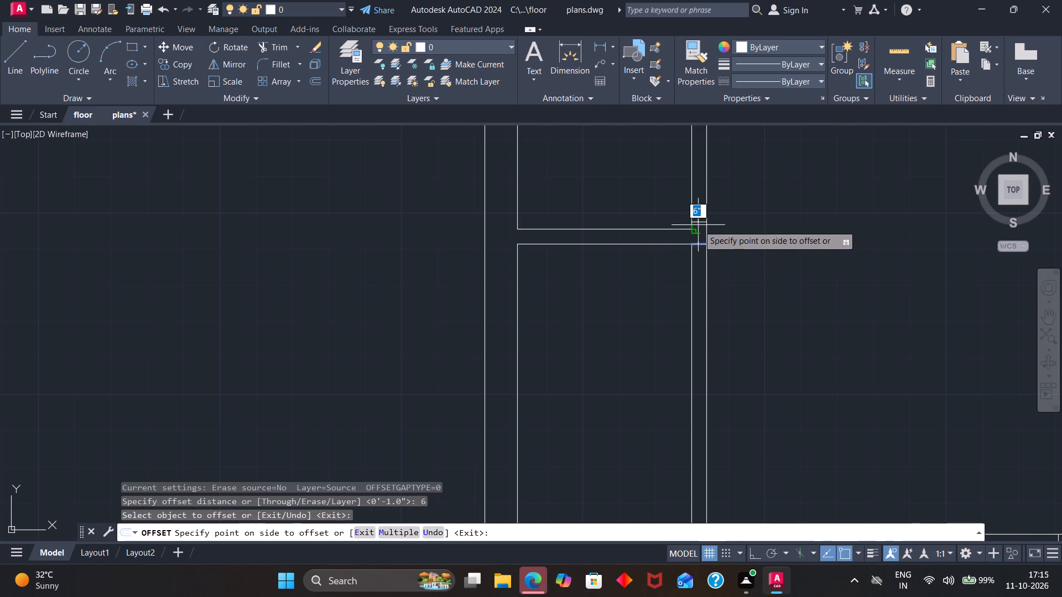
click(698, 222)
click(701, 222)
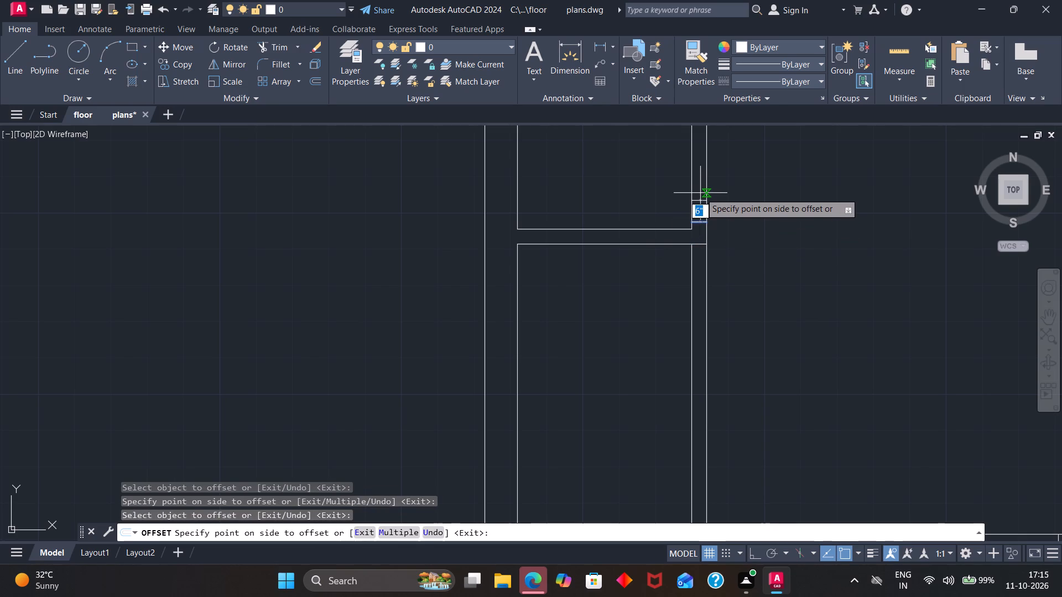
text(2')
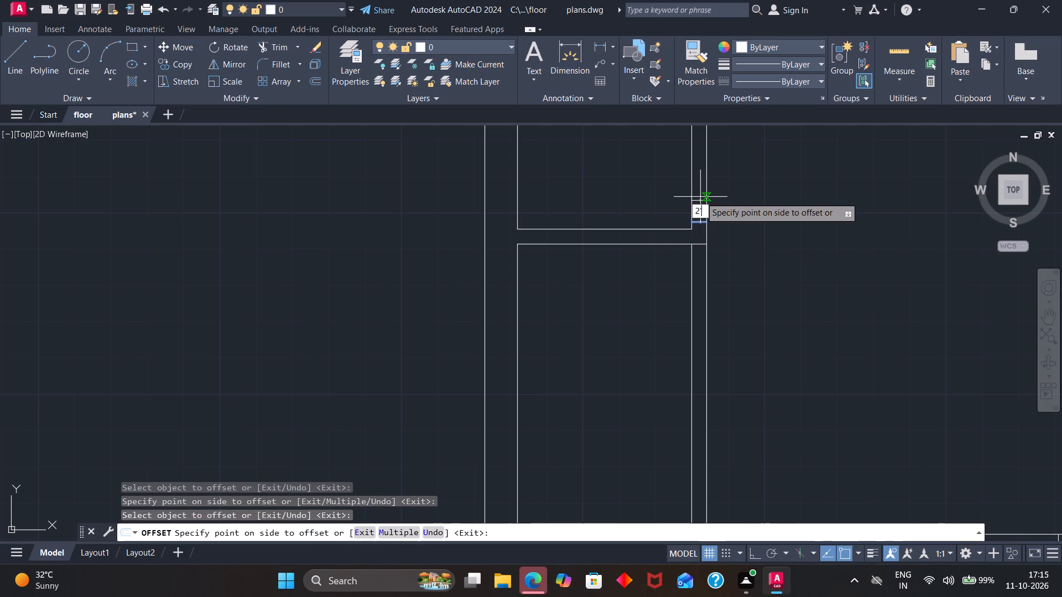
key(6)
key(Return)
scroll(700, 197, down, 2)
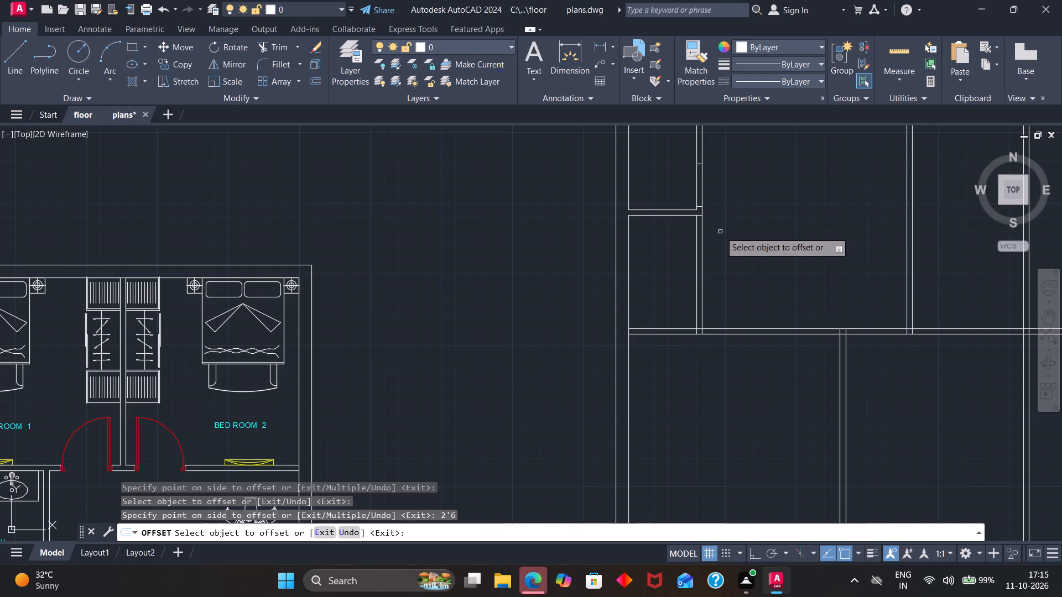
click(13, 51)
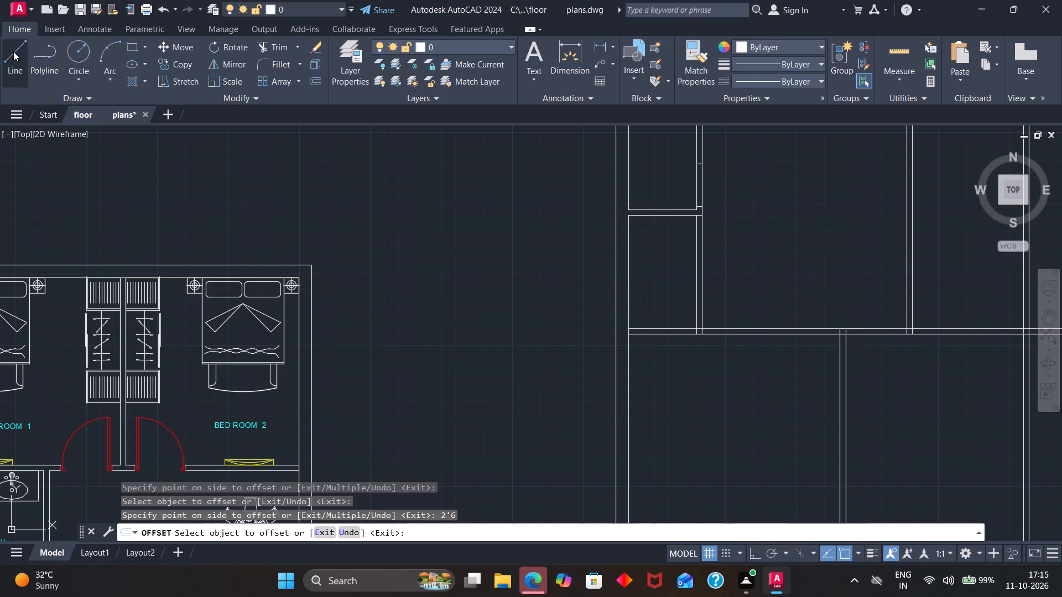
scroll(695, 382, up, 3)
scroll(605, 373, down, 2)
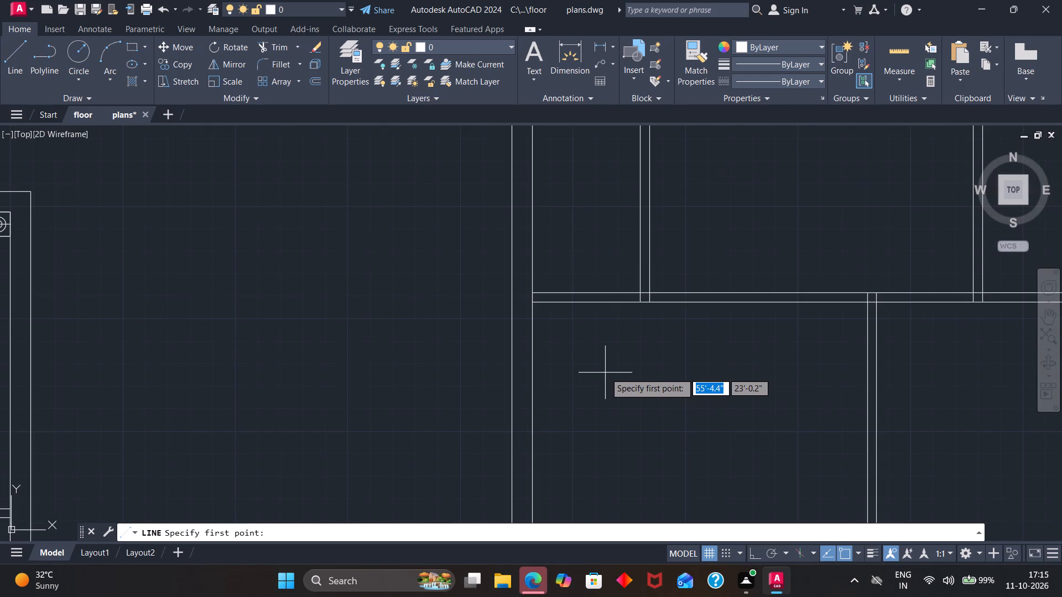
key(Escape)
Trim the wall lines where the long partition below the two small upper-left rooms meets the outer wall and their vertical partition.
click(263, 40)
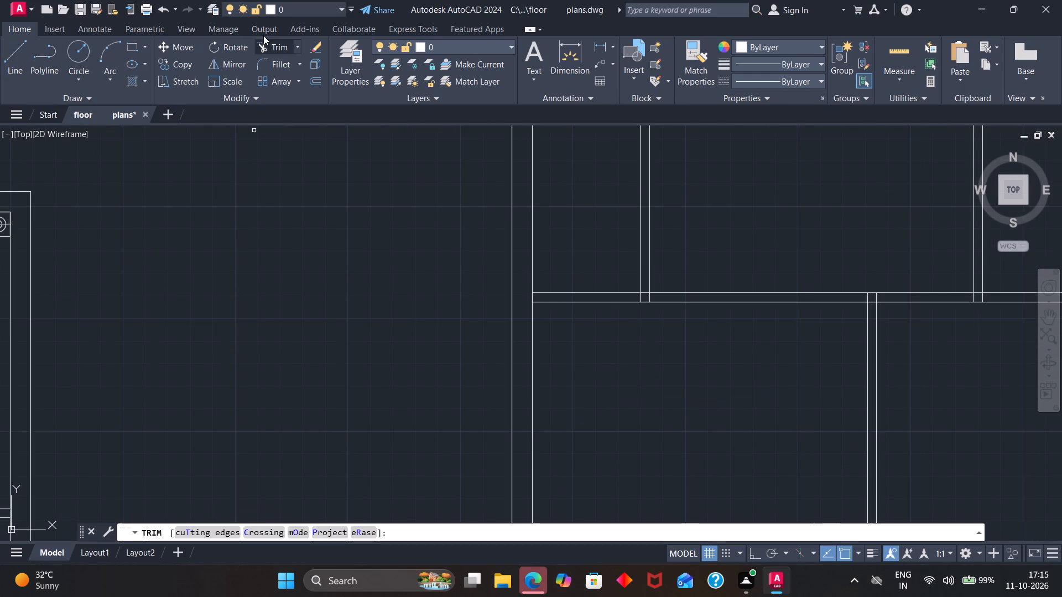
scroll(537, 308, up, 3)
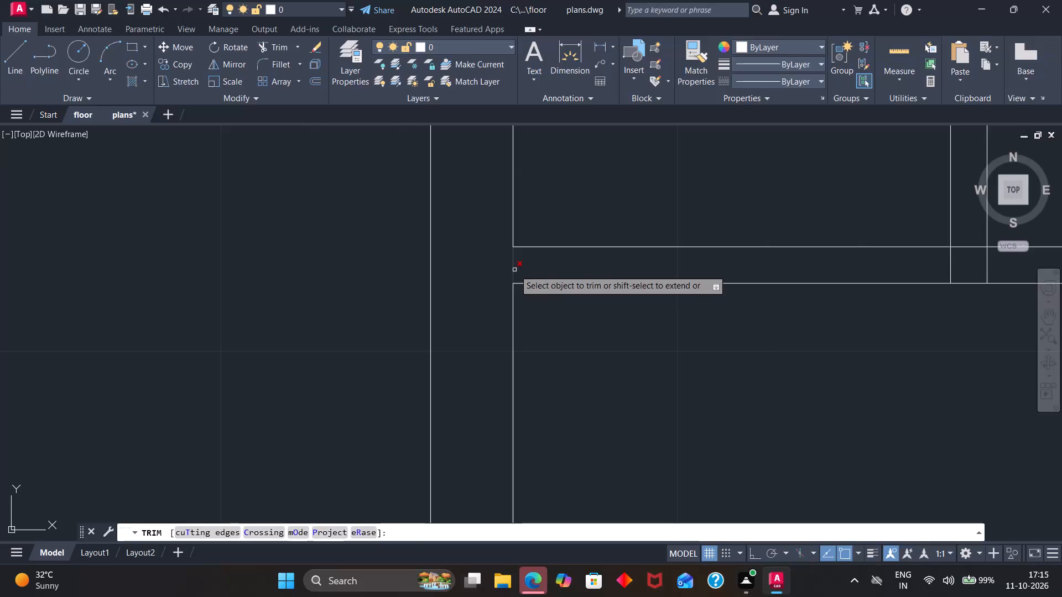
click(514, 270)
scroll(743, 254, down, 2)
scroll(841, 250, up, 3)
drag(799, 233, 746, 285)
Trim away the original 4" line across the vertical partition, level with the lower small room's top edge.
scroll(764, 267, down, 6)
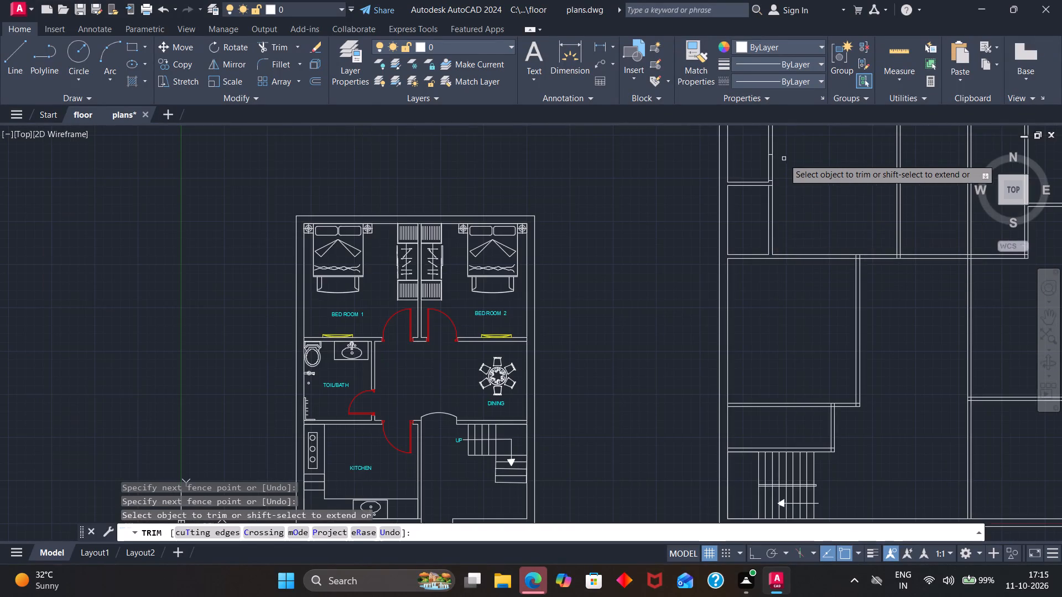
scroll(786, 159, down, 1)
scroll(786, 159, up, 3)
scroll(764, 219, up, 2)
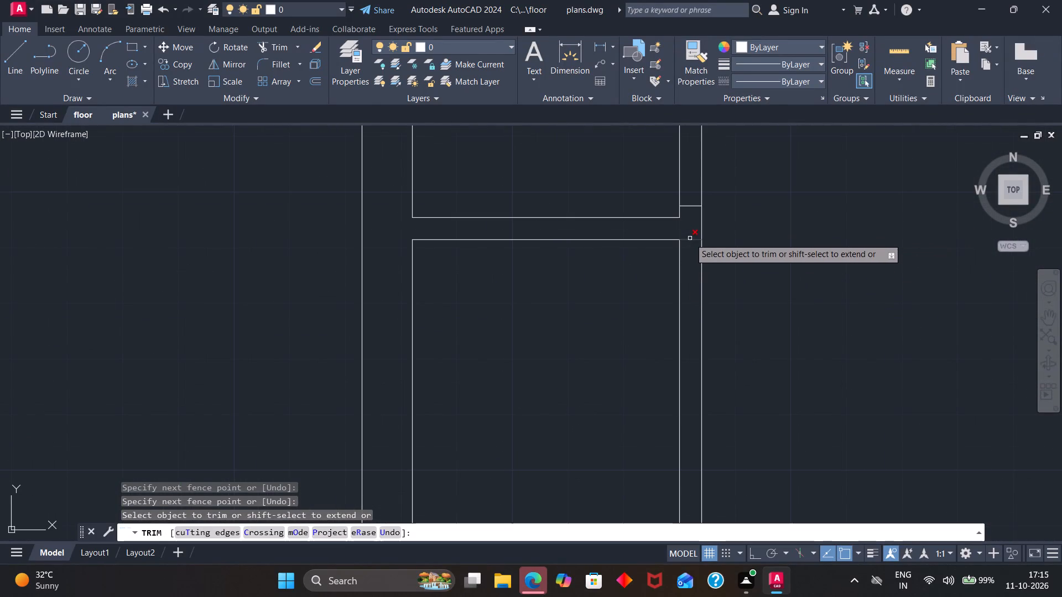
click(690, 238)
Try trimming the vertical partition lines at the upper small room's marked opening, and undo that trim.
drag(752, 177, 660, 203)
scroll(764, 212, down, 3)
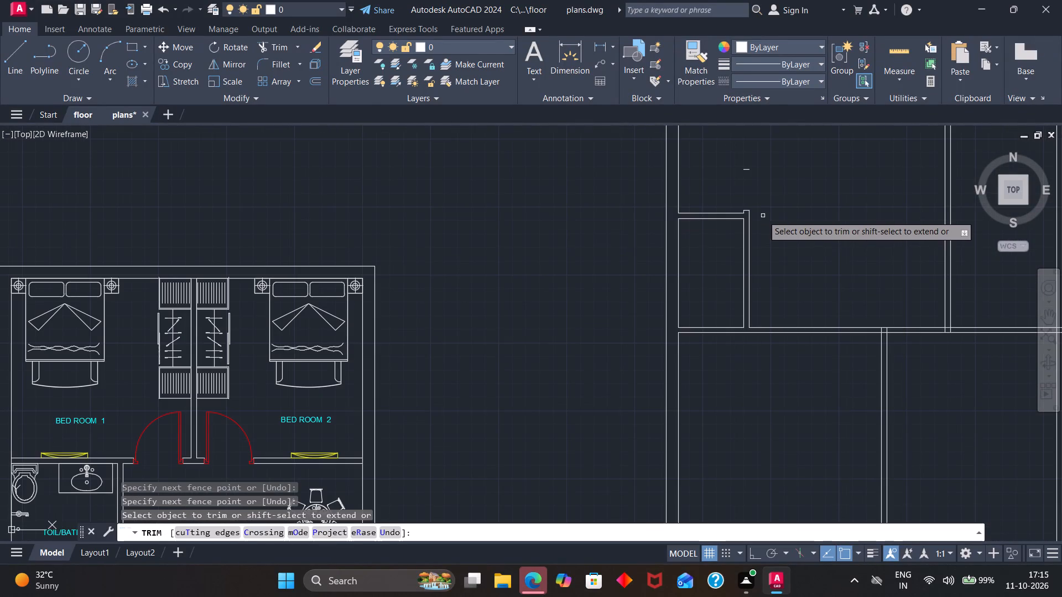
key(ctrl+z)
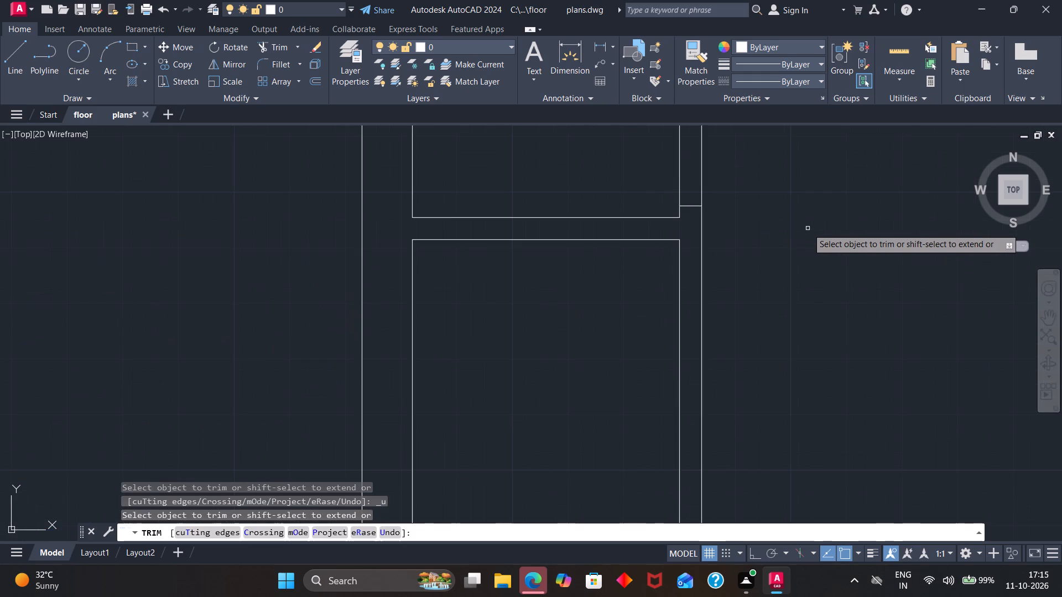
Trim both vertical partition lines between the two short marker lines to cut the upper small room's 2'6" opening.
scroll(805, 227, down, 5)
scroll(803, 221, up, 3)
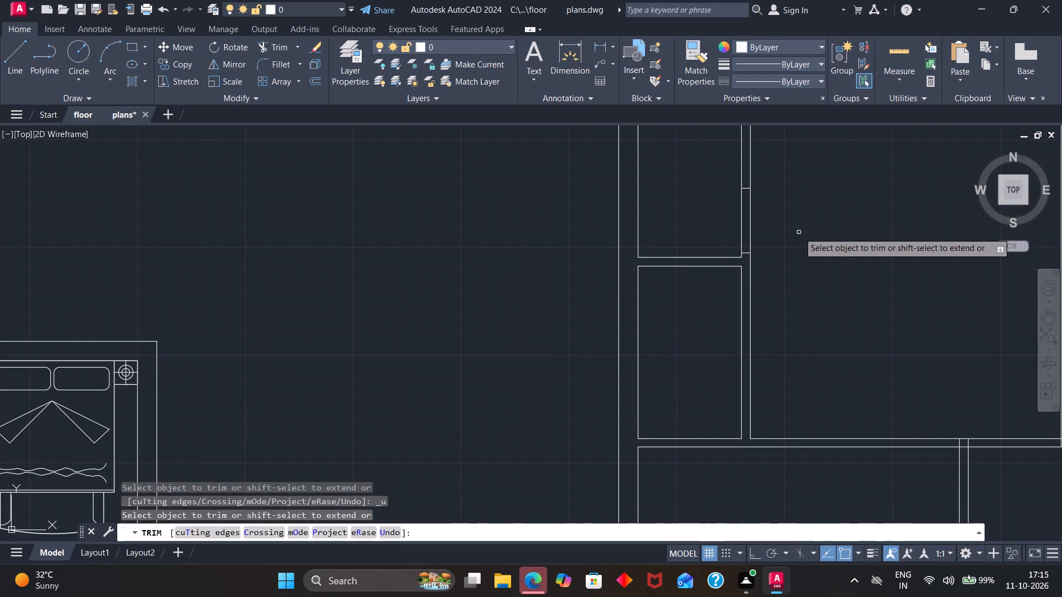
drag(774, 220, 720, 216)
Trim the overlapping lines at the long horizontal partition's middle T-junctions, one with the vertical partition above and one with that below.
scroll(766, 209, down, 1)
scroll(759, 234, up, 4)
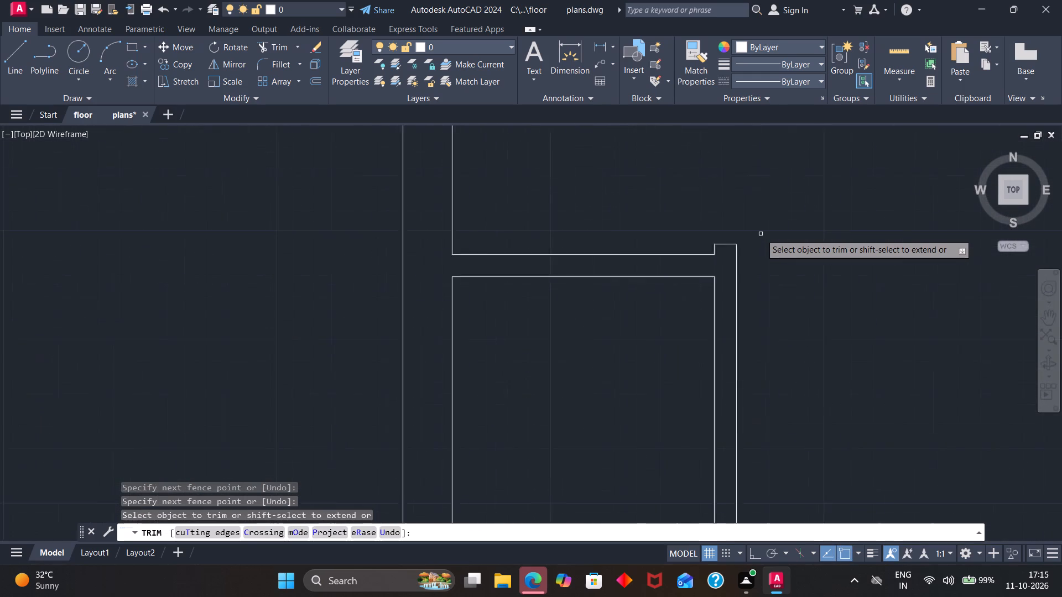
scroll(761, 234, down, 4)
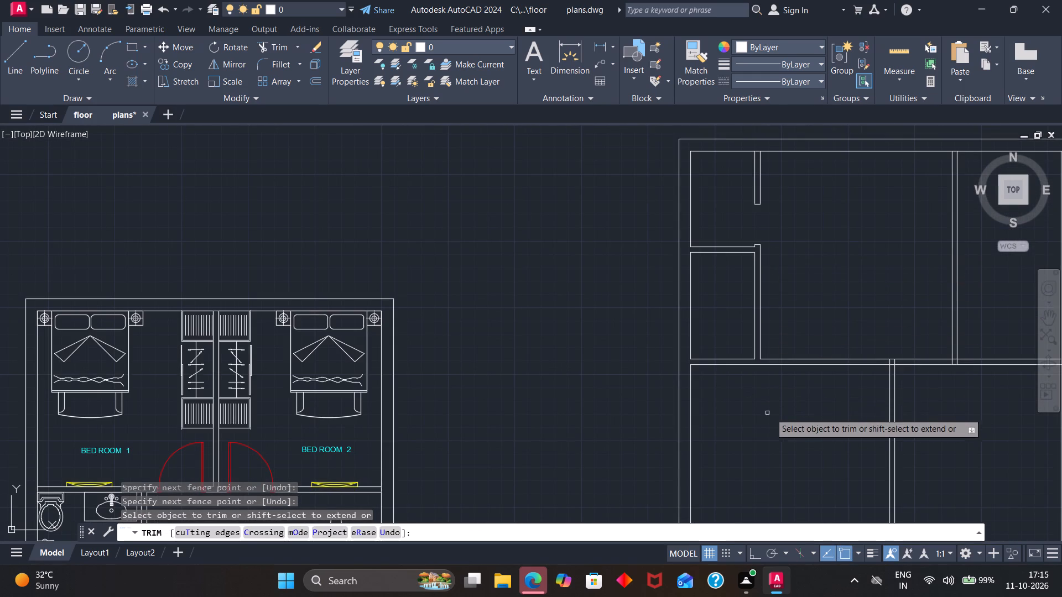
scroll(972, 366, up, 3)
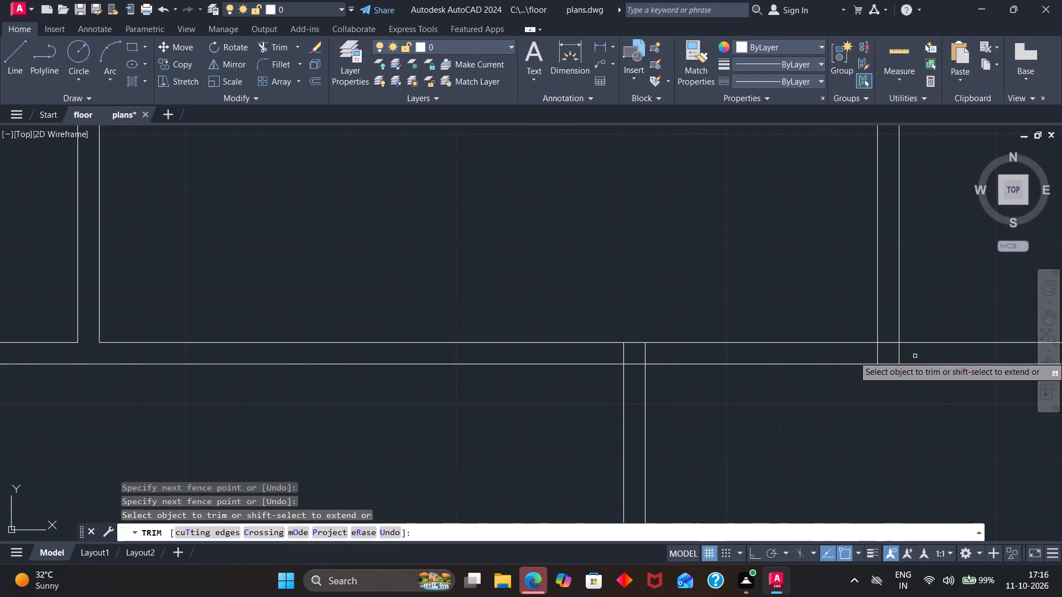
drag(914, 355, 863, 355)
drag(887, 328, 889, 352)
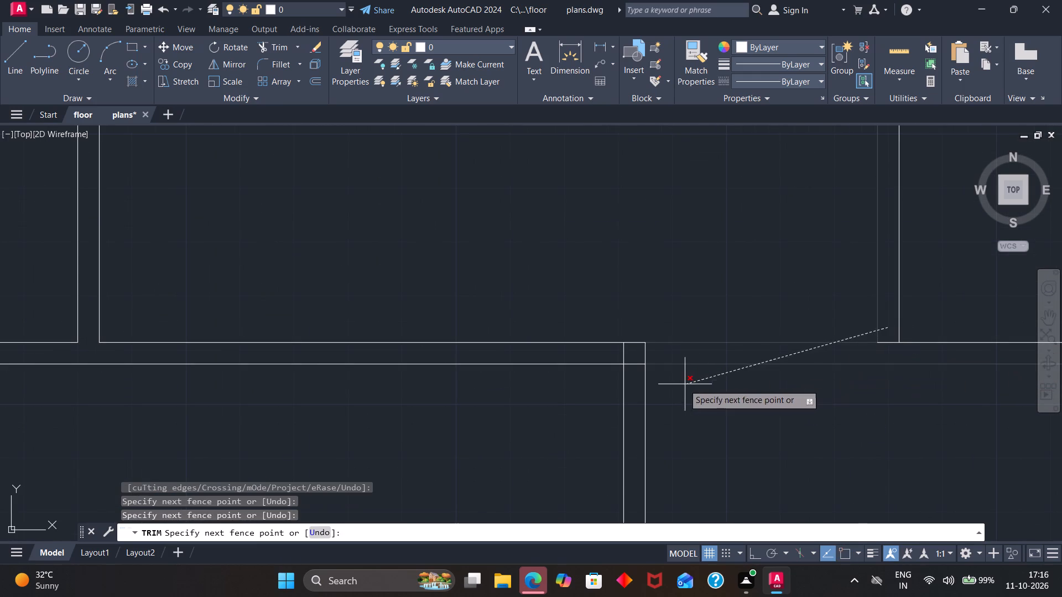
click(885, 331)
drag(888, 331, 889, 344)
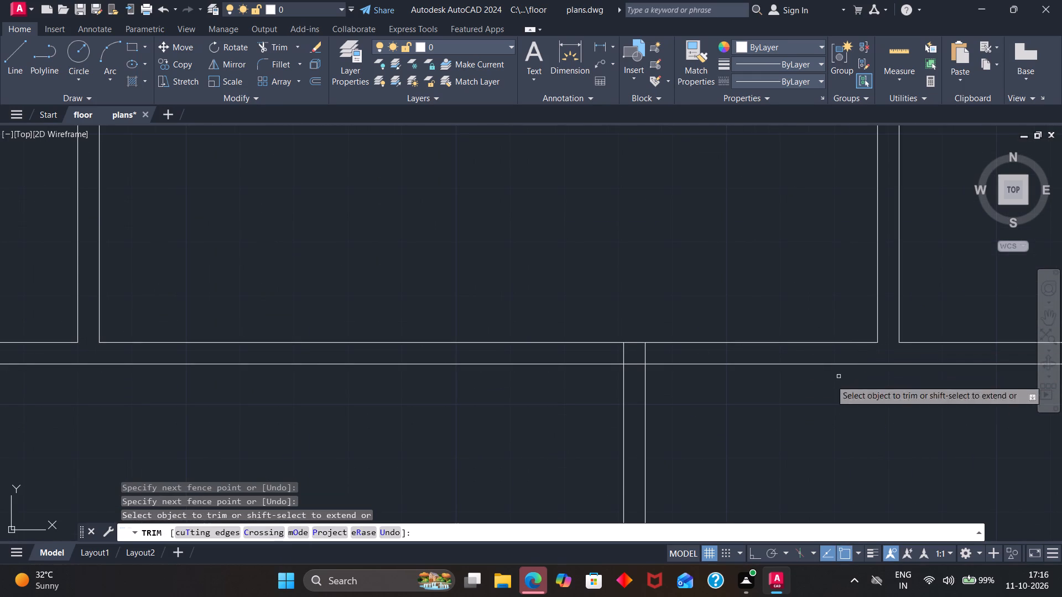
drag(659, 353, 615, 352)
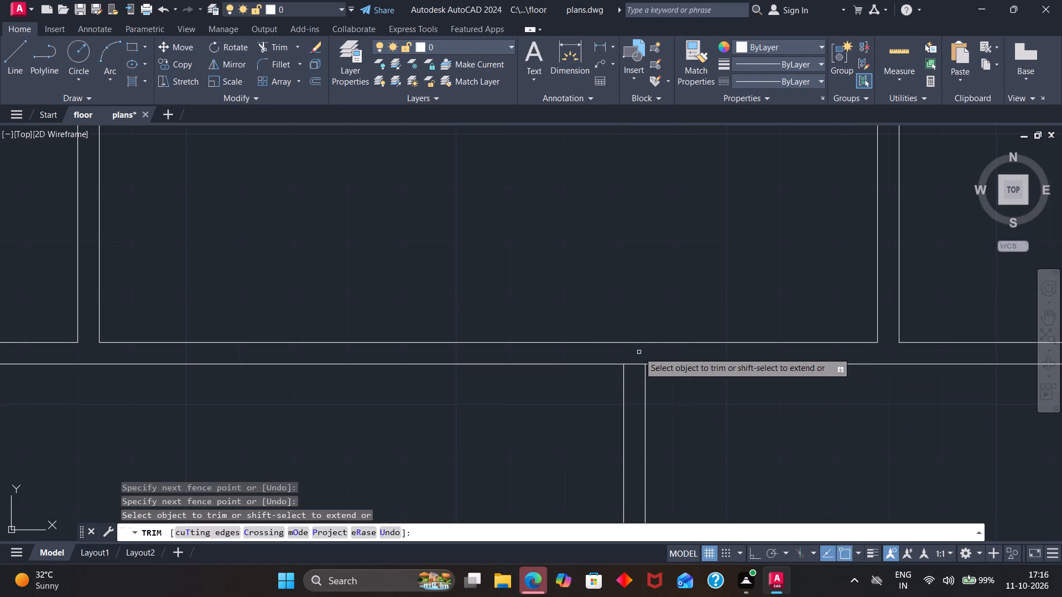
drag(639, 352, 638, 371)
Trim the overlapping lines at the long horizontal partition's next crossing to the right and at its right-end corner.
scroll(638, 371, down, 3)
scroll(867, 349, up, 3)
drag(573, 425, 610, 395)
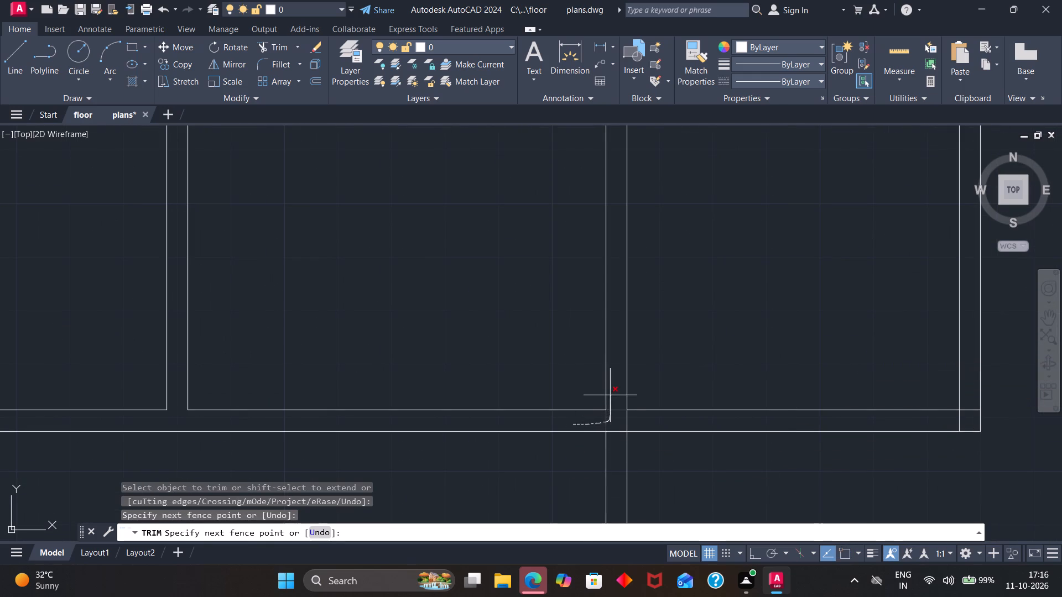
drag(610, 395, 617, 439)
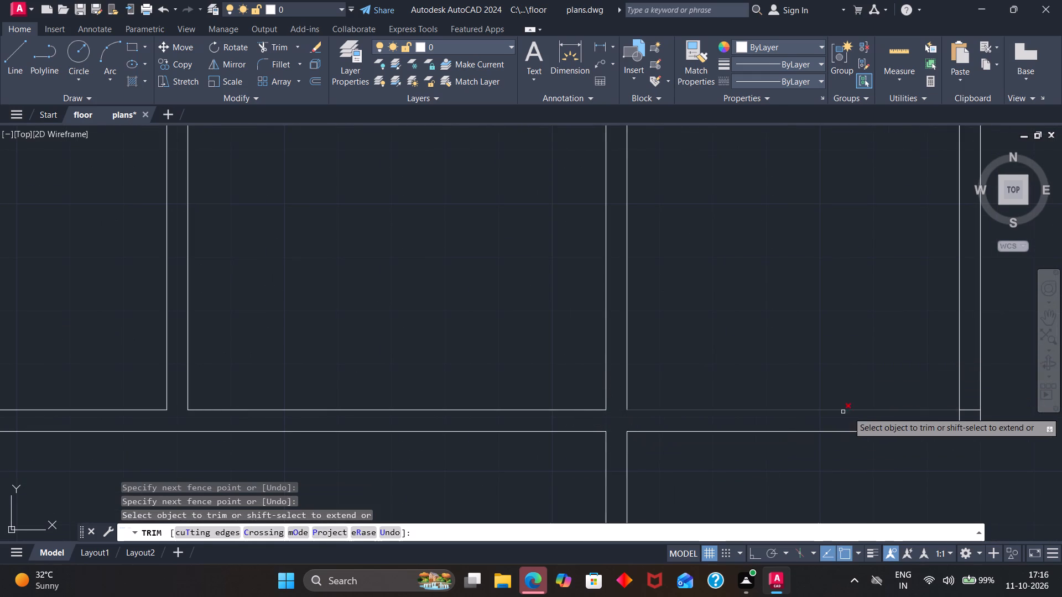
drag(970, 396, 953, 427)
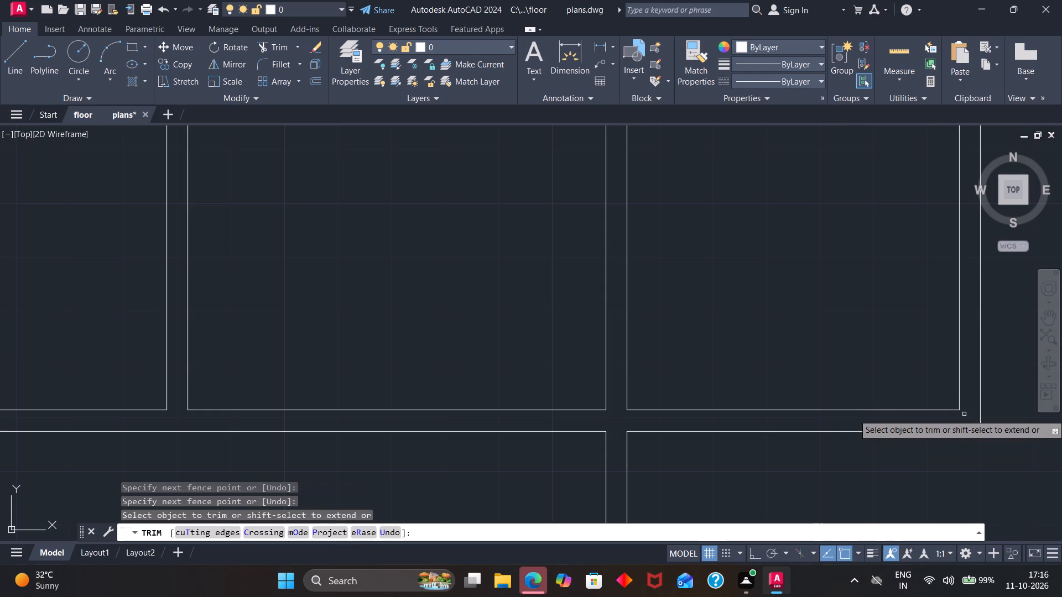
Trim the large left room's lower-right corner and the nearby junction with the small room's vertical partition below it.
scroll(964, 414, down, 5)
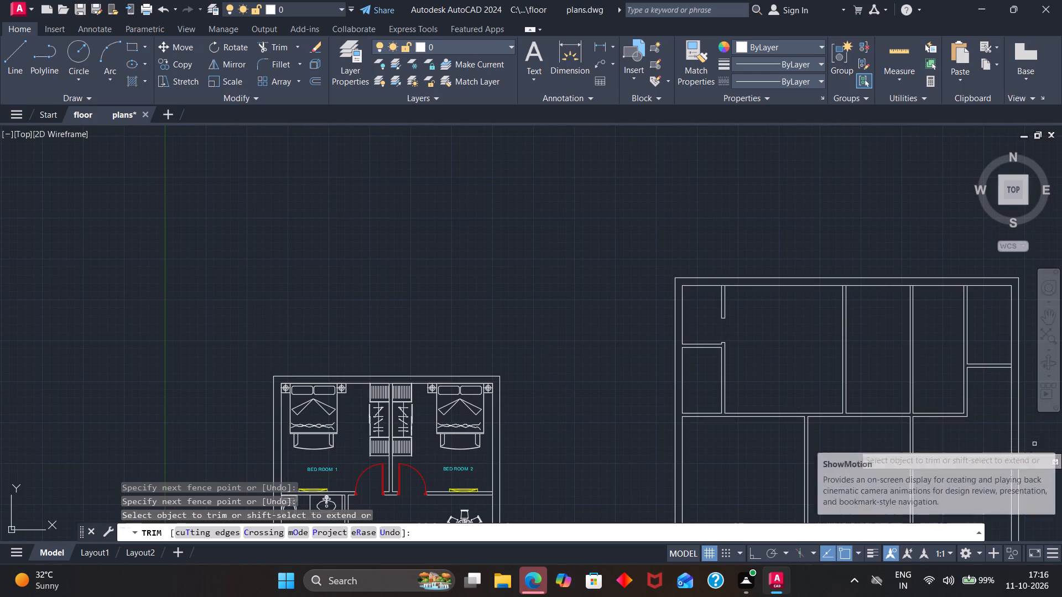
scroll(923, 460, down, 2)
scroll(902, 519, down, 2)
scroll(896, 516, up, 3)
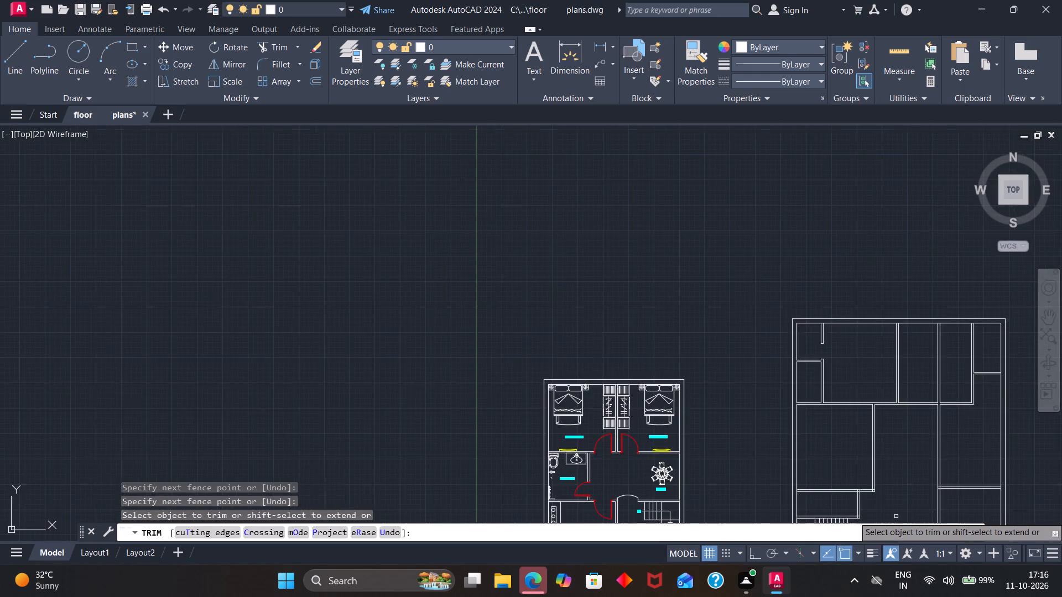
scroll(880, 511, up, 5)
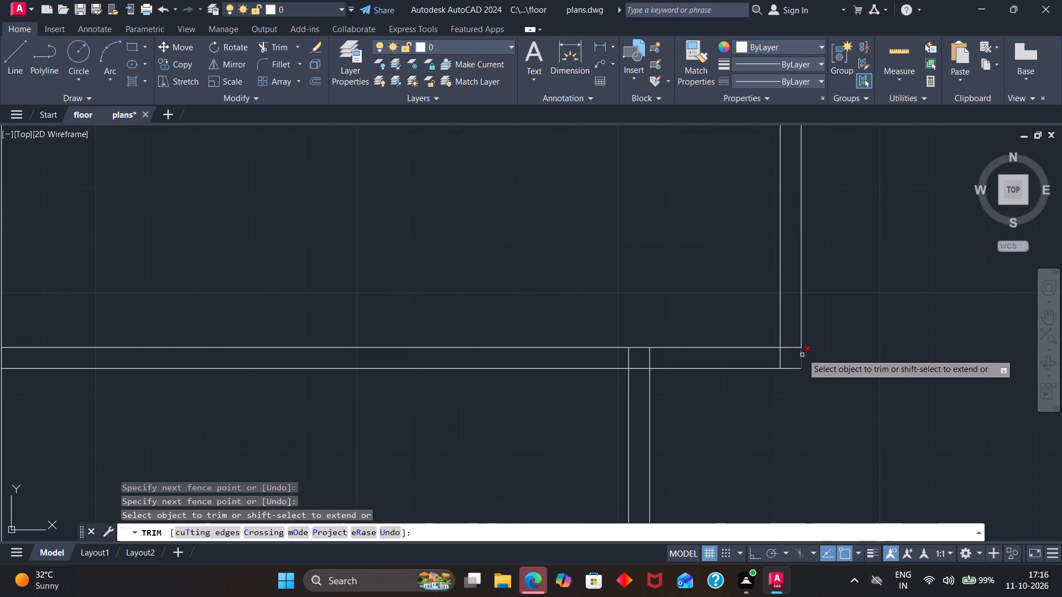
drag(791, 338, 778, 358)
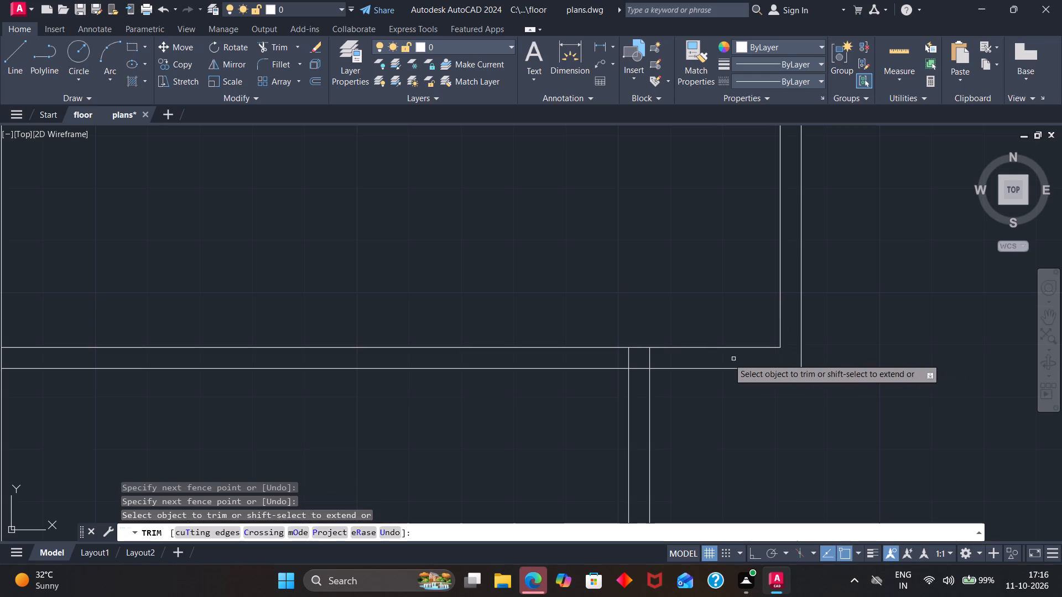
drag(663, 356, 637, 376)
Trim the long vertical partition's line where the lower-right horizontal partition joins it.
scroll(637, 376, down, 3)
scroll(853, 368, up, 3)
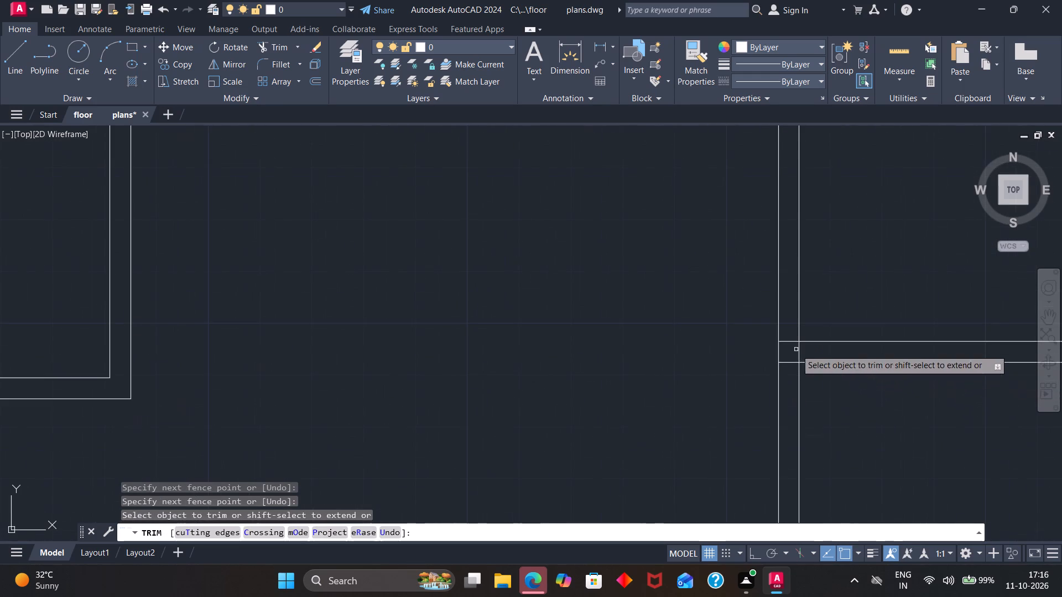
drag(790, 331, 790, 367)
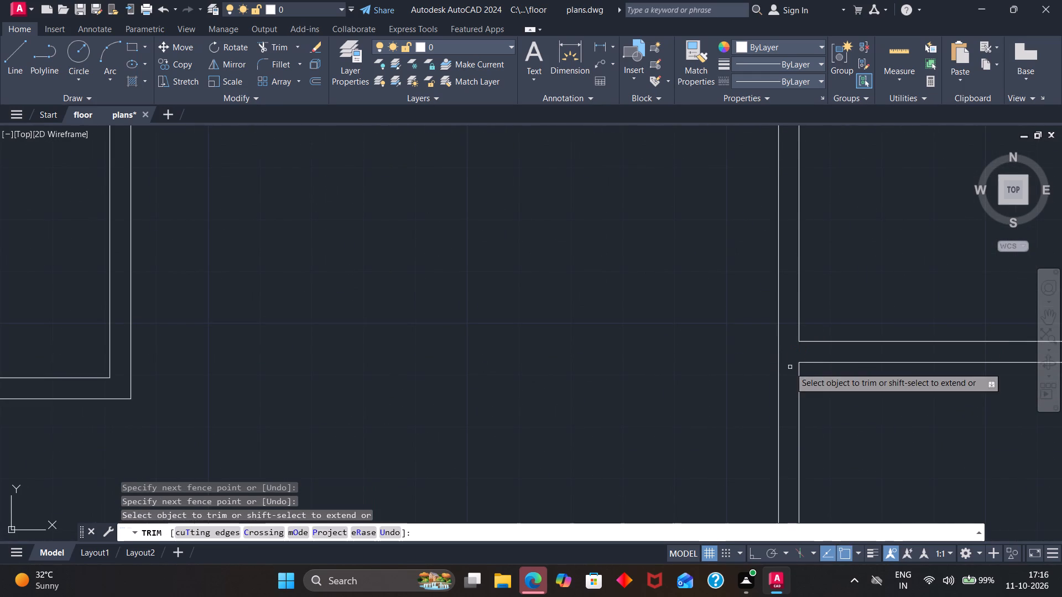
Trim the overlapping lines of the partition above the staircase at its right corner and at the left outer wall.
scroll(790, 367, down, 3)
scroll(918, 409, down, 3)
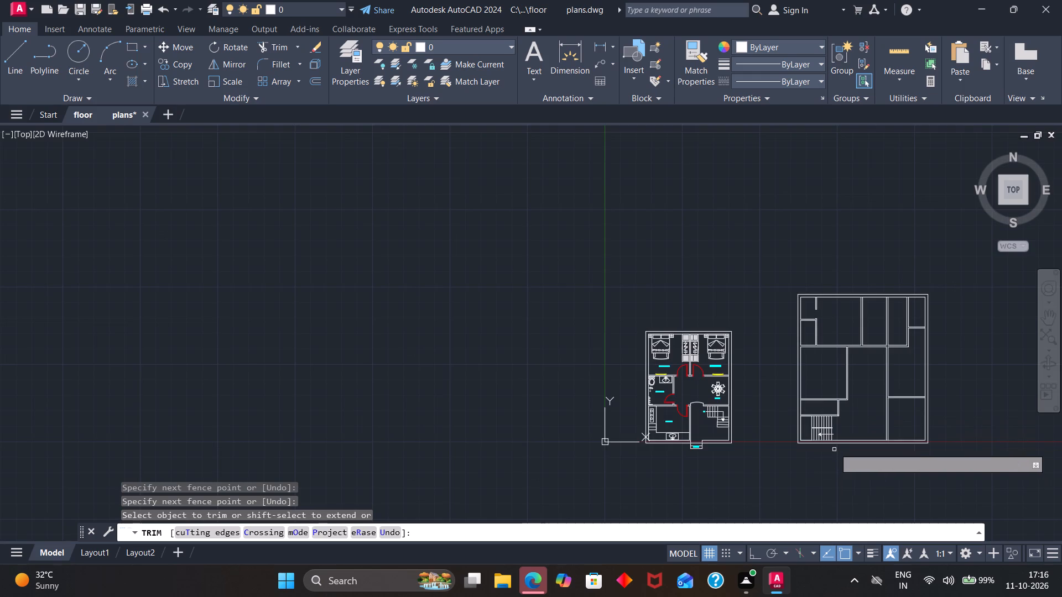
scroll(835, 439, up, 5)
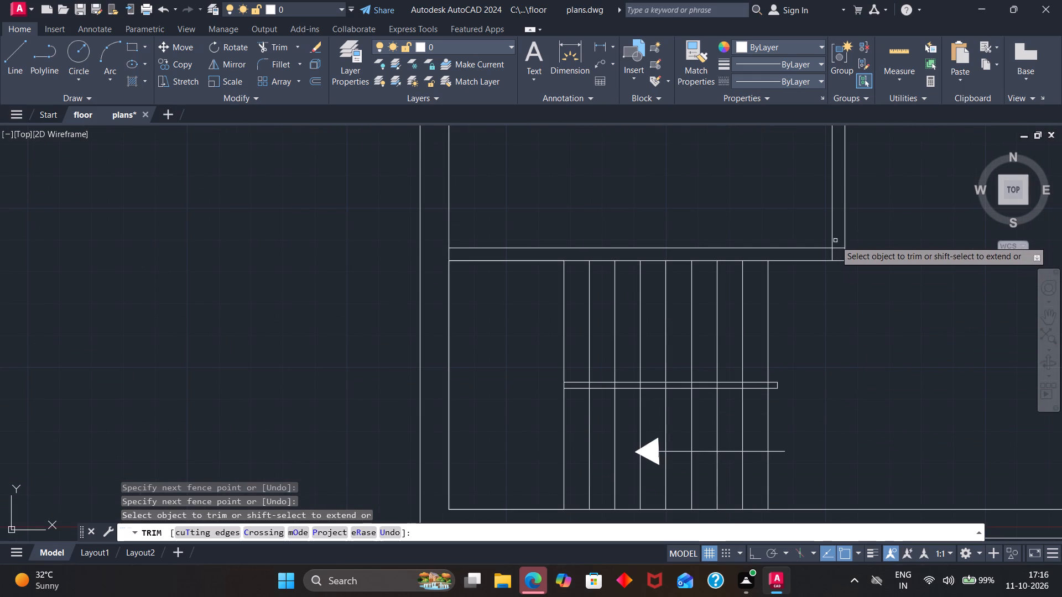
drag(837, 240, 831, 252)
scroll(831, 252, down, 2)
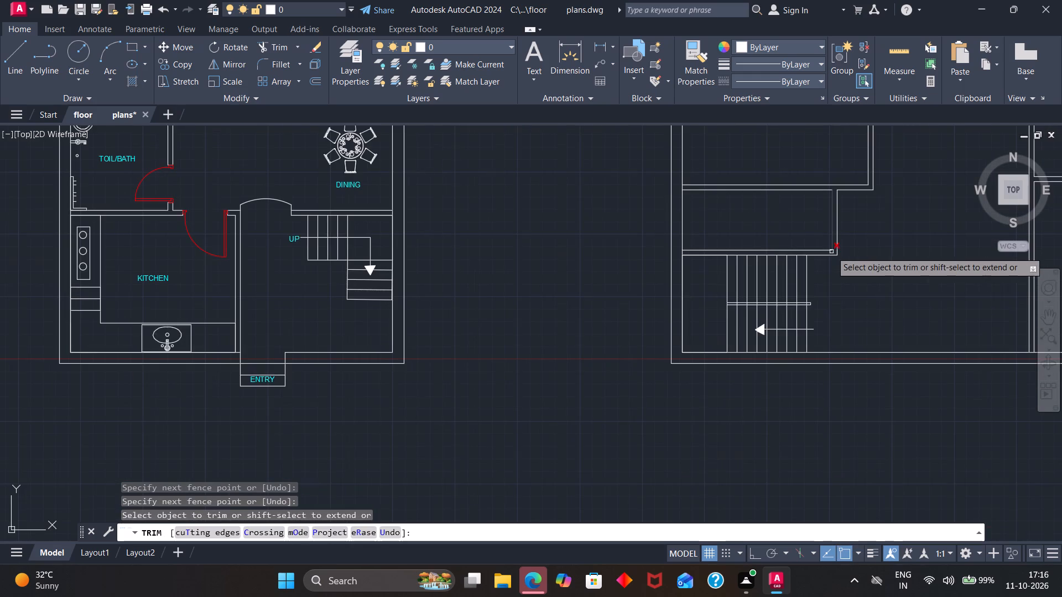
scroll(665, 280, up, 2)
scroll(697, 219, up, 2)
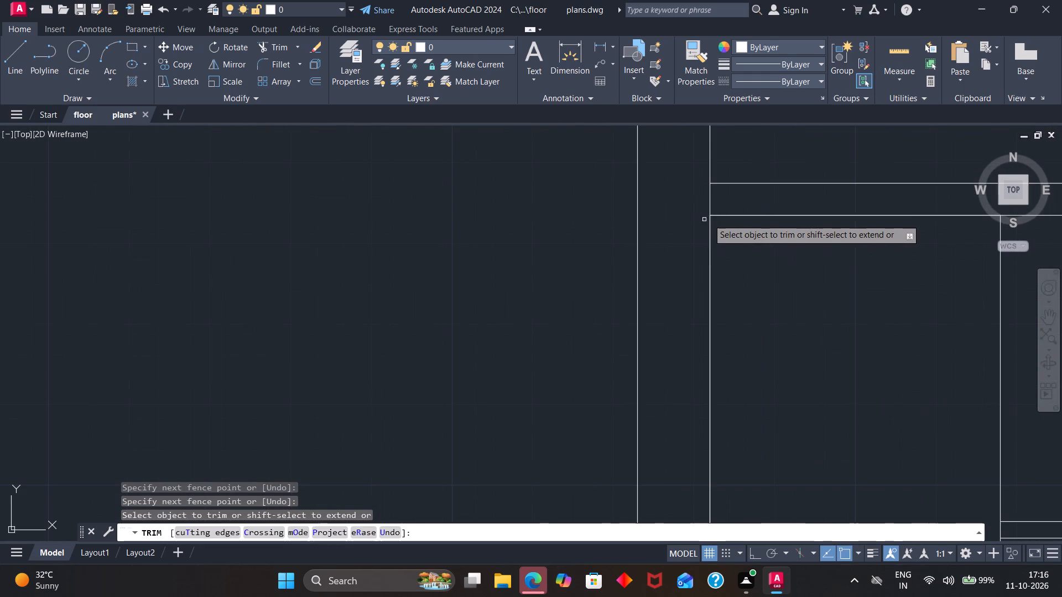
drag(701, 205, 728, 202)
Trim the left outer wall's inner line where the partition below the large left room joins it.
scroll(728, 202, down, 7)
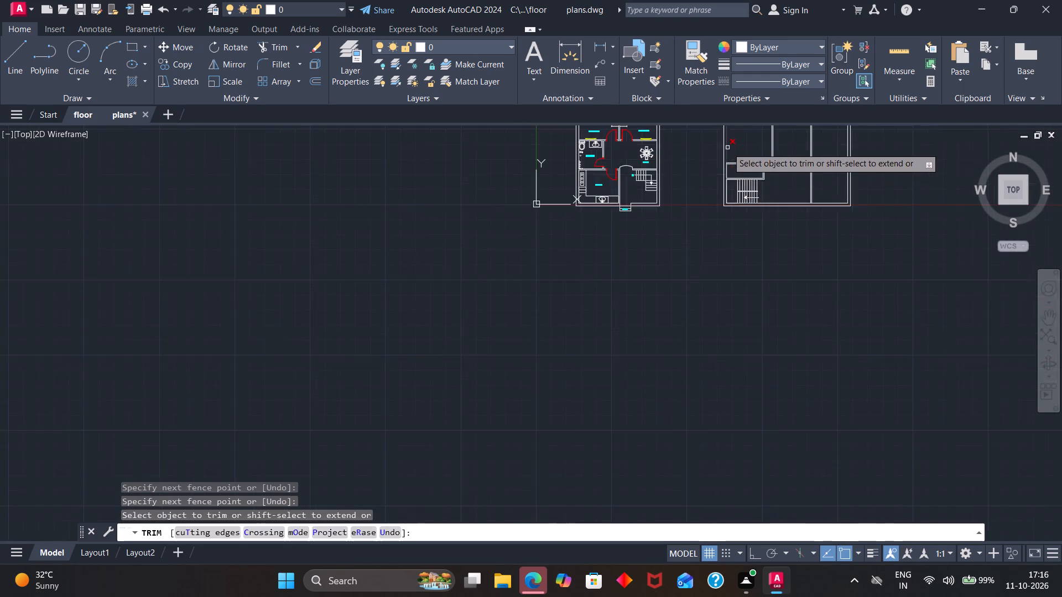
scroll(727, 148, up, 5)
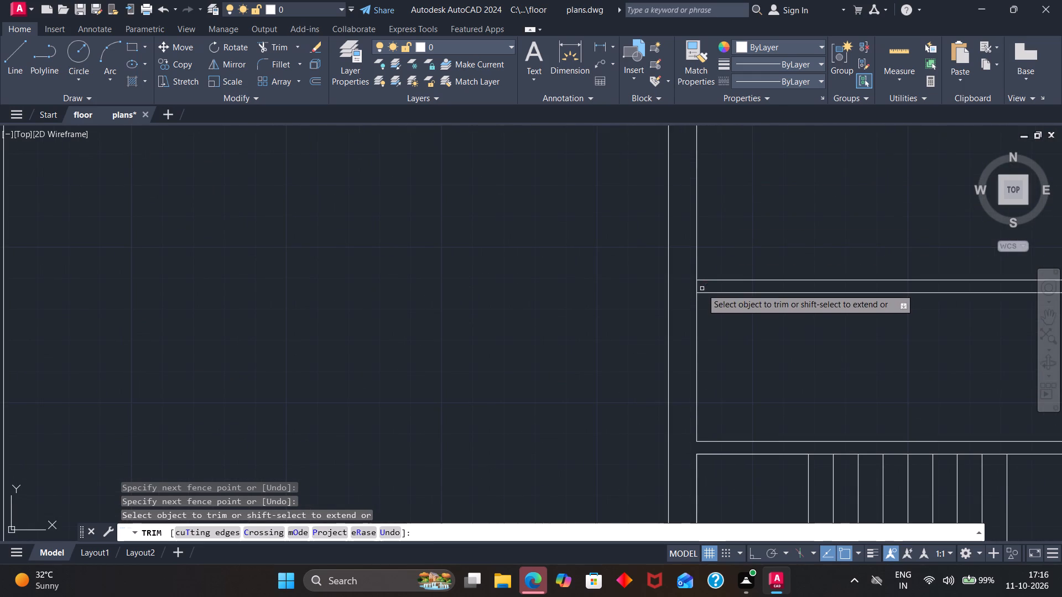
drag(702, 289, 696, 288)
scroll(696, 287, down, 3)
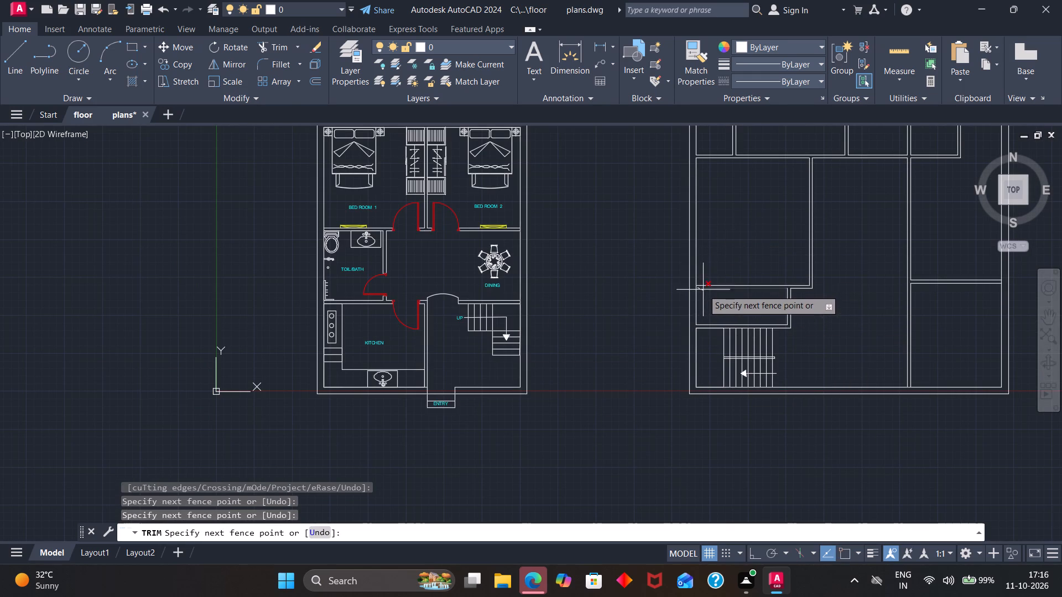
scroll(703, 287, up, 4)
click(686, 290)
drag(669, 287, 661, 289)
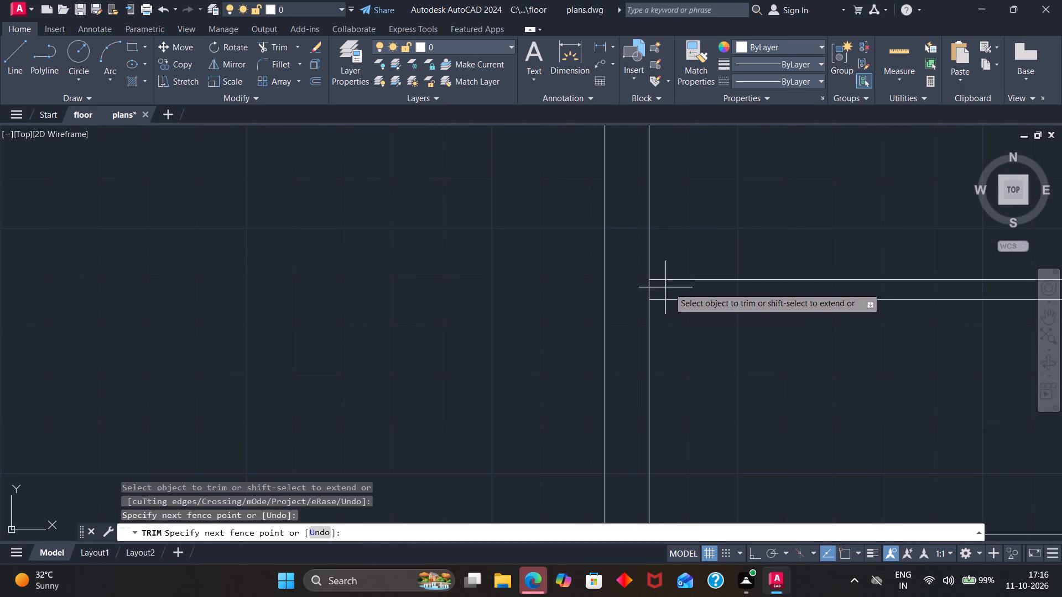
drag(661, 289, 644, 292)
key(Escape)
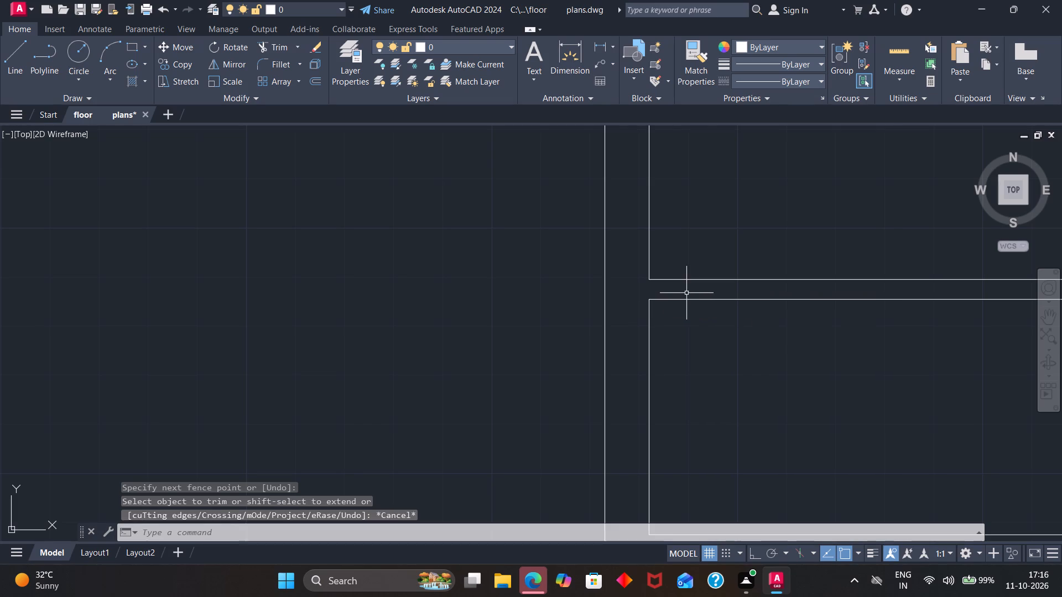
Draw a short line across the long horizontal partition, continuing the left face of the small upper-left room's right-hand partition.
scroll(687, 293, down, 7)
scroll(725, 212, up, 4)
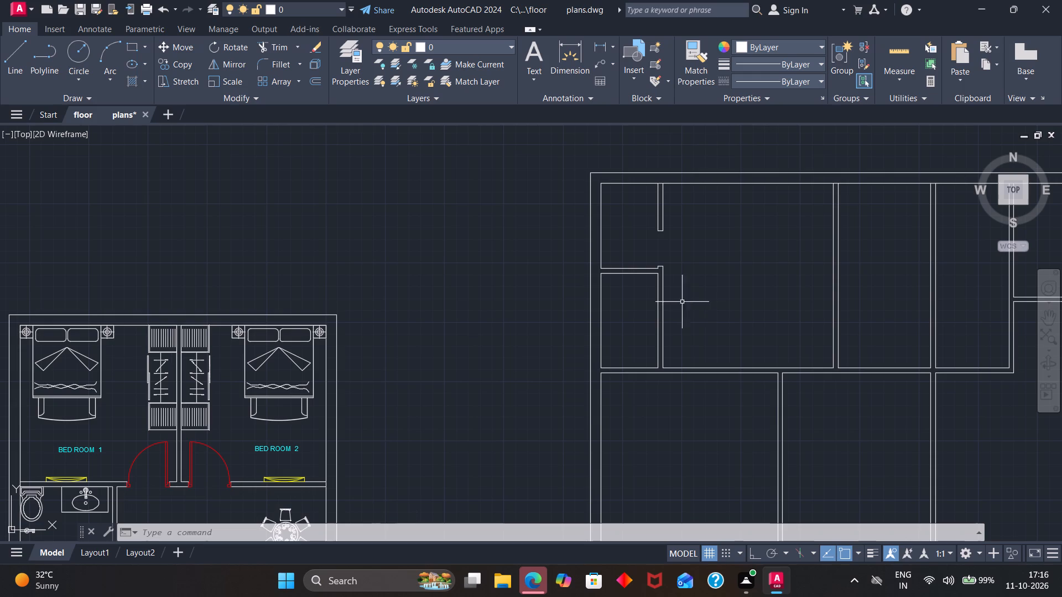
scroll(654, 362, up, 1)
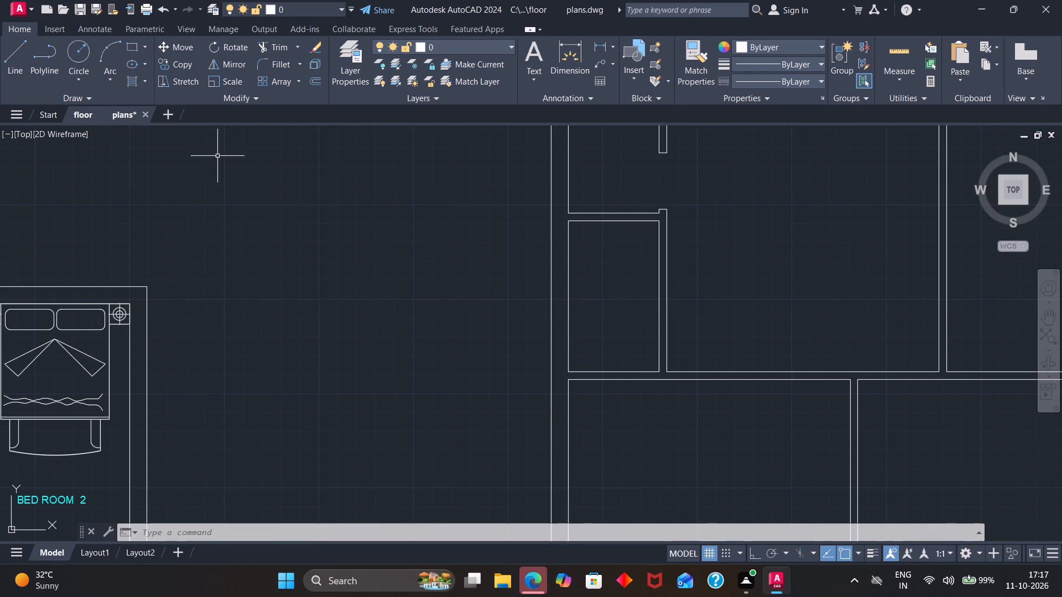
click(7, 53)
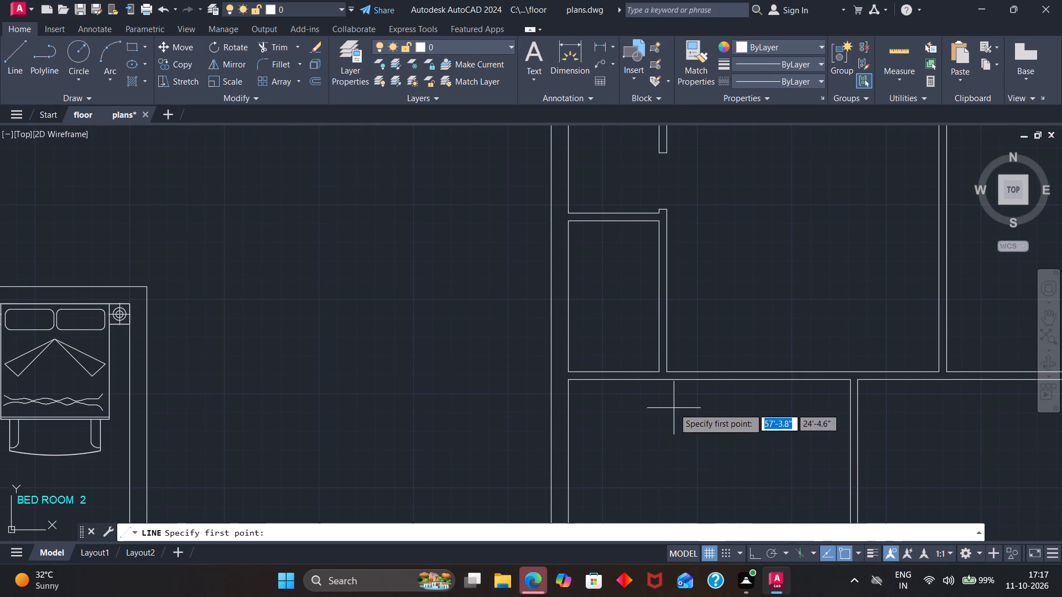
scroll(673, 404, up, 3)
click(633, 326)
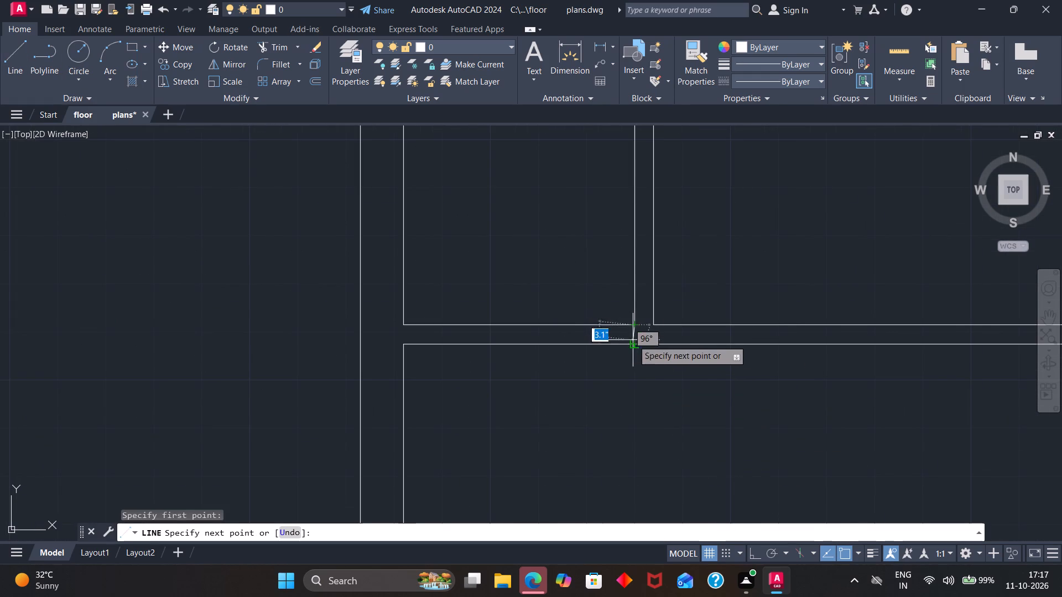
click(632, 345)
key(Escape)
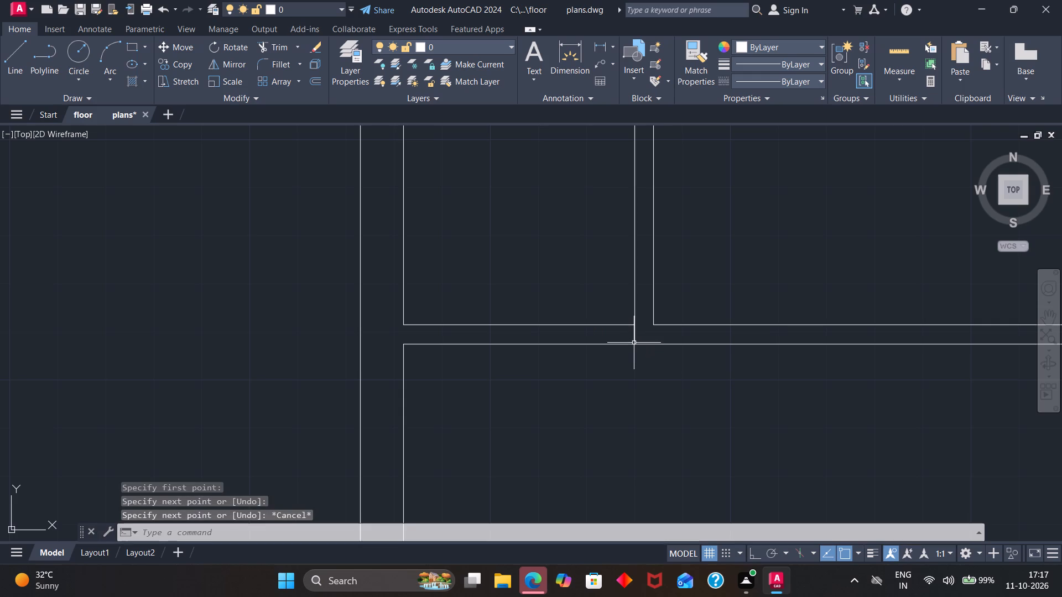
Offset the short line 6" to the left and that copy another 2'6" left to mark the small room's door opening.
key(o)
key(Return)
key(6)
key(Return)
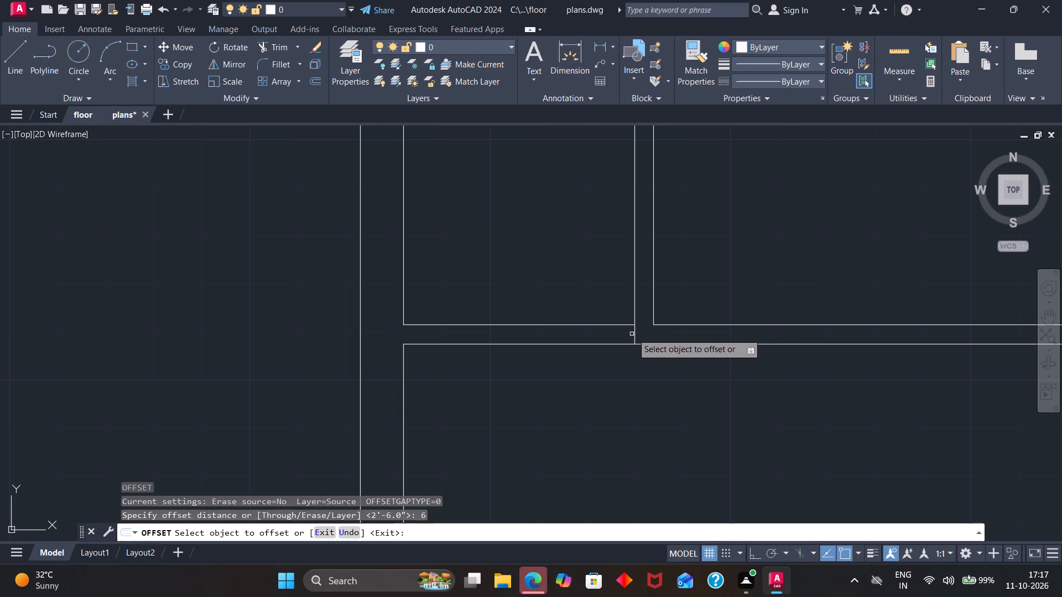
click(633, 332)
click(623, 331)
click(605, 335)
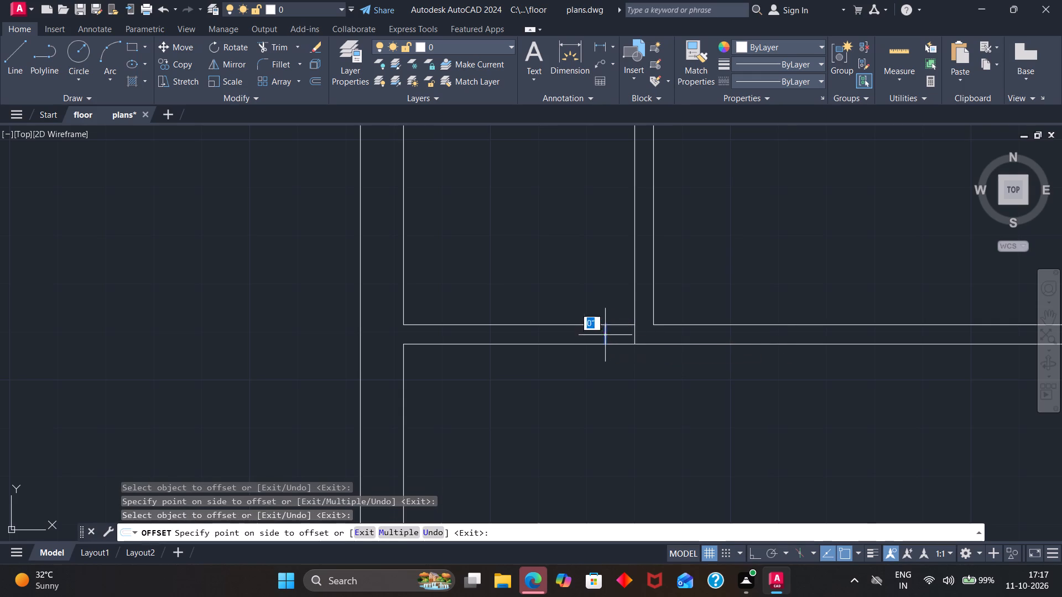
key(2)
key(apostrophe)
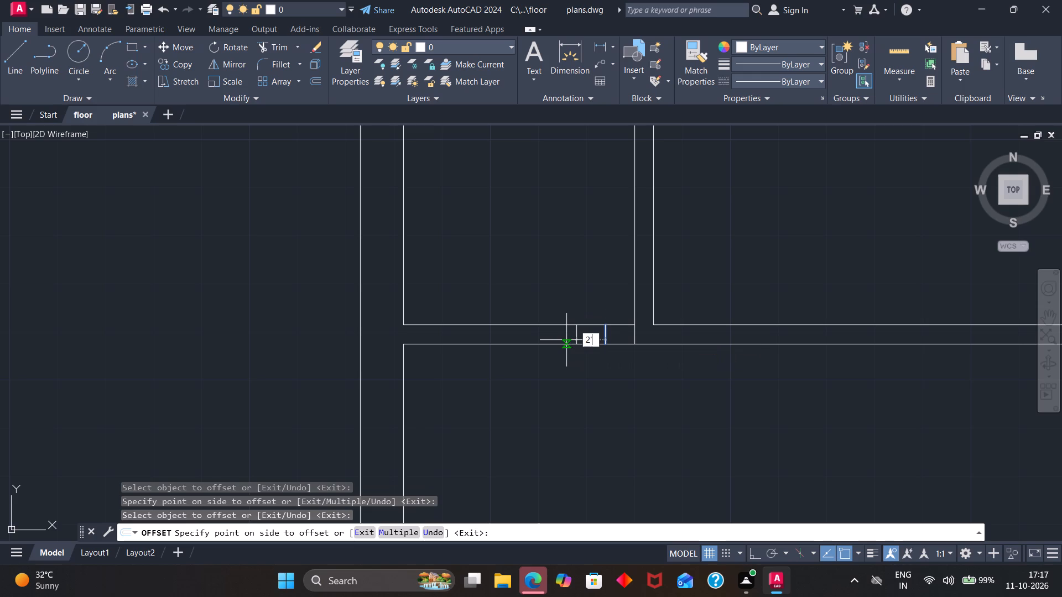
key(6)
key(Return)
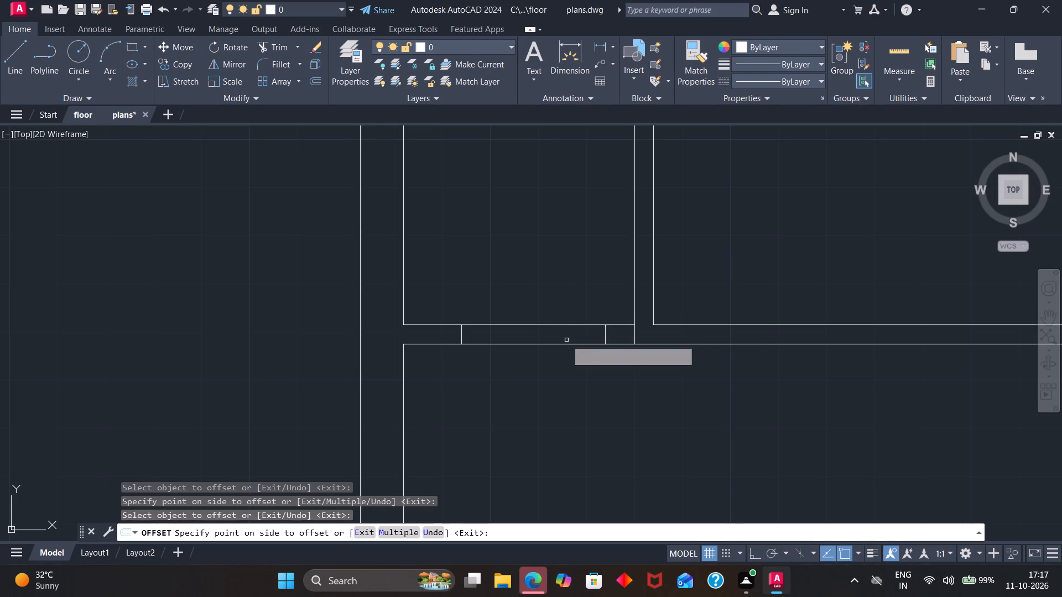
Draw a short line across the long horizontal partition below the left face of the next vertical partition to the right.
scroll(563, 349, down, 1)
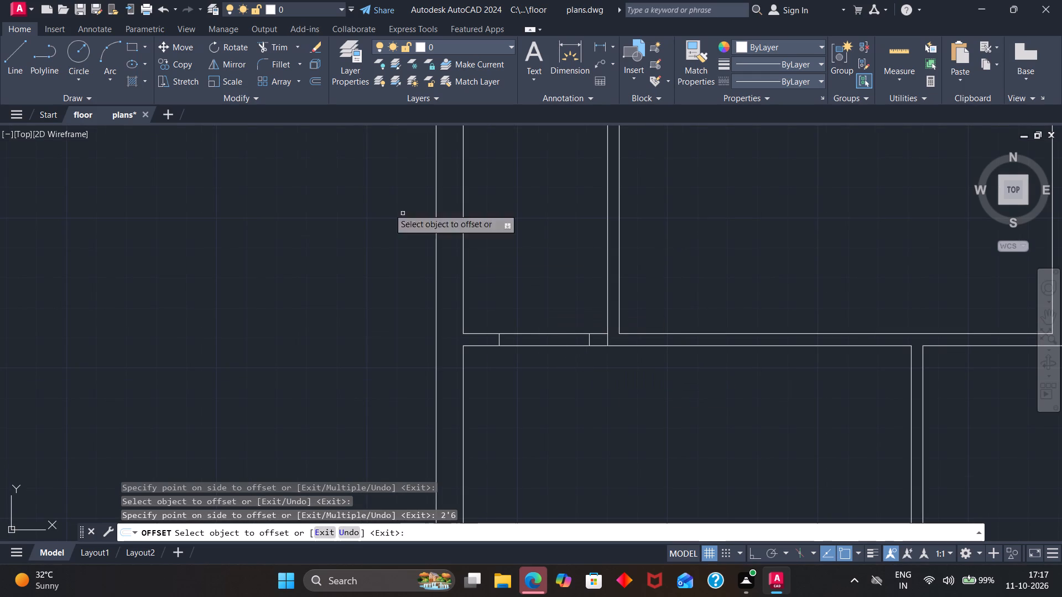
click(7, 48)
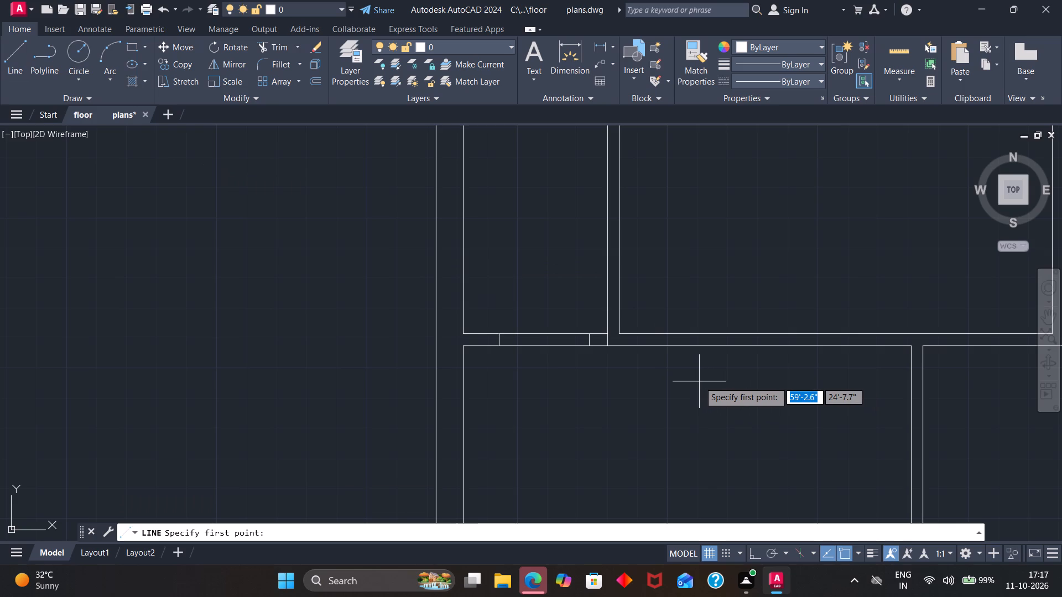
scroll(940, 395, down, 2)
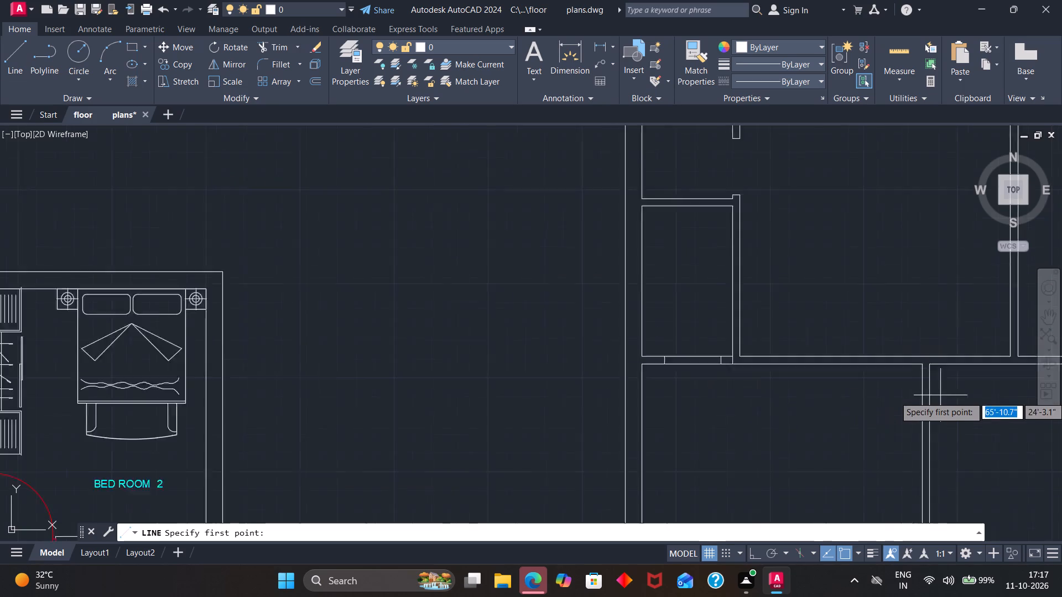
scroll(1023, 384, up, 3)
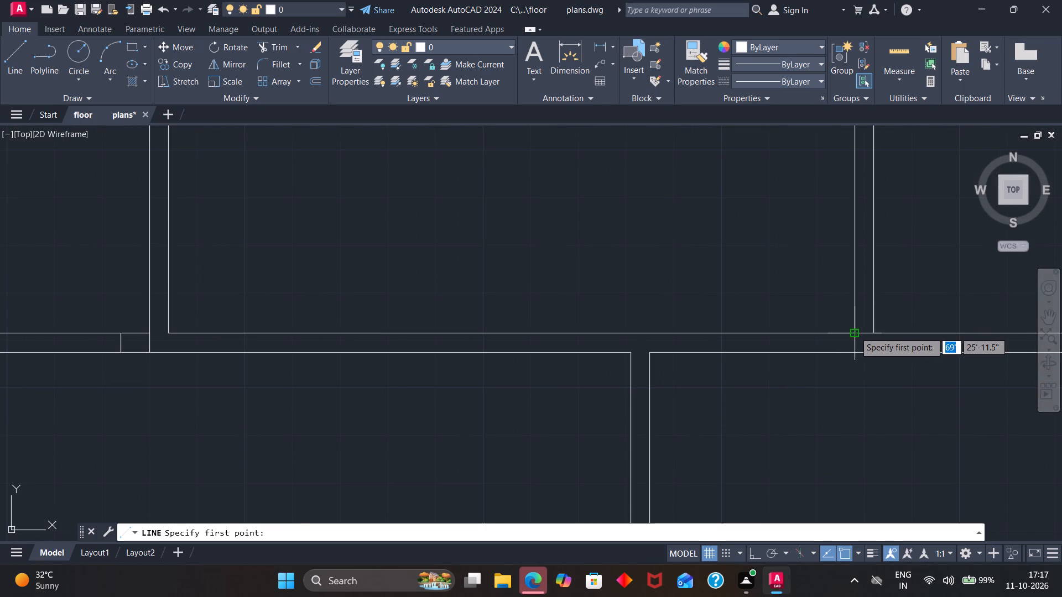
click(855, 332)
click(854, 353)
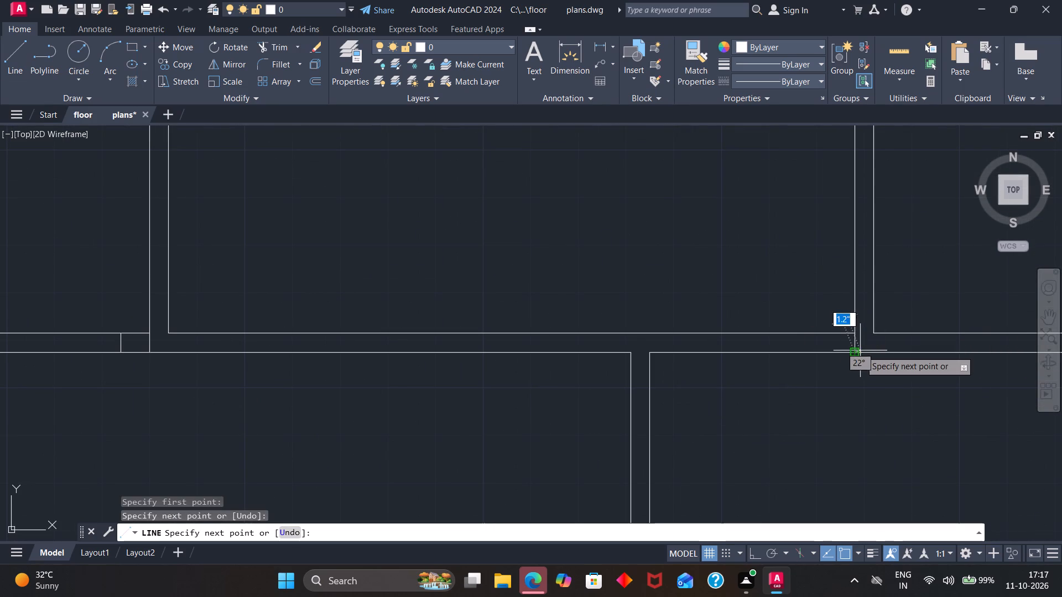
key(Escape)
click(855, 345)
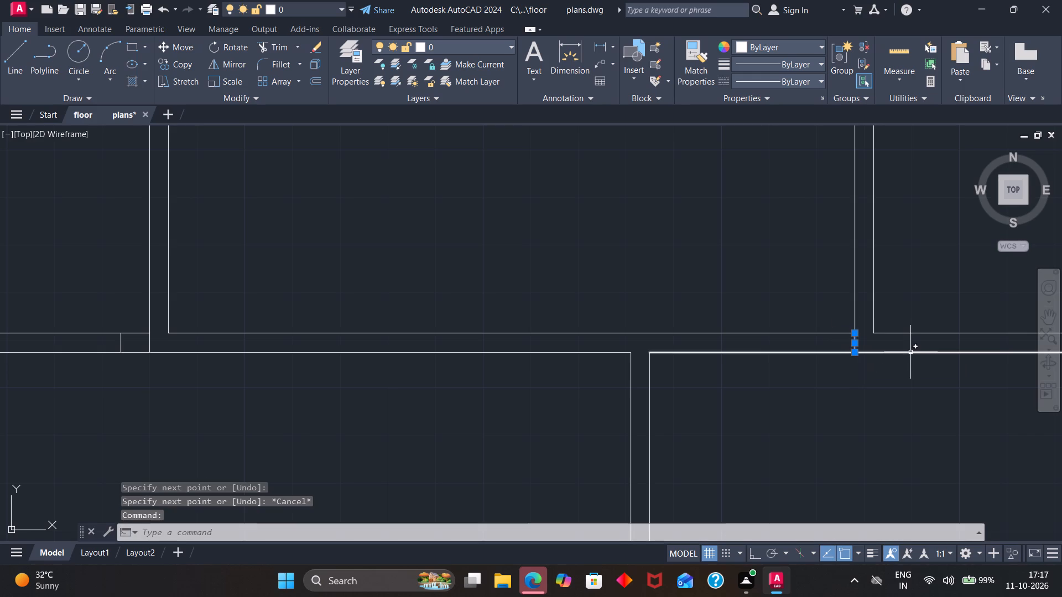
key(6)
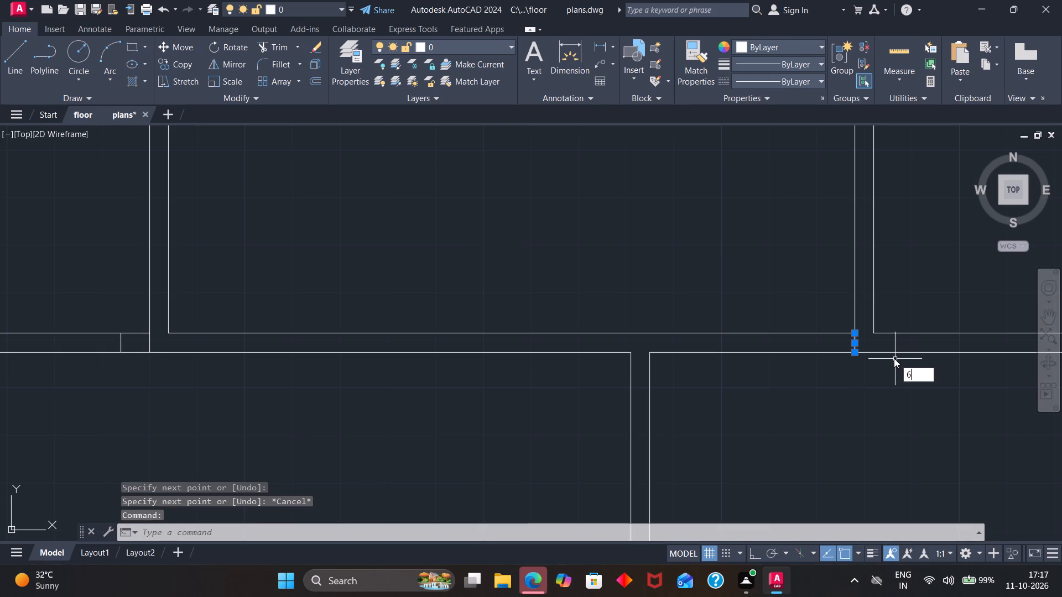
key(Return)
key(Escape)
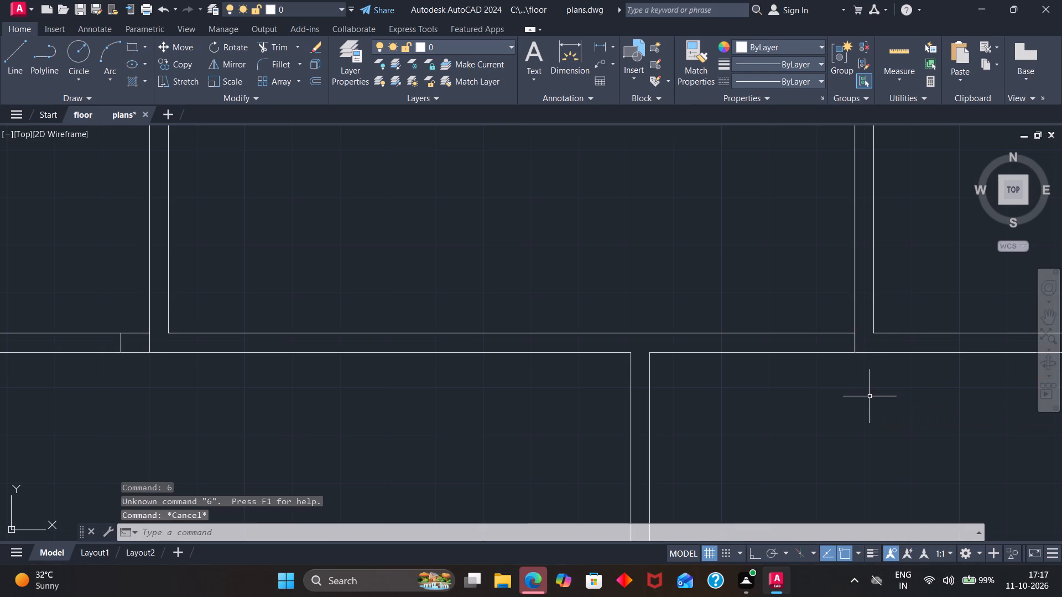
Offset the new short line 6" to the left and that copy another 3' left to mark the second door opening.
key(o)
key(Return)
key(6)
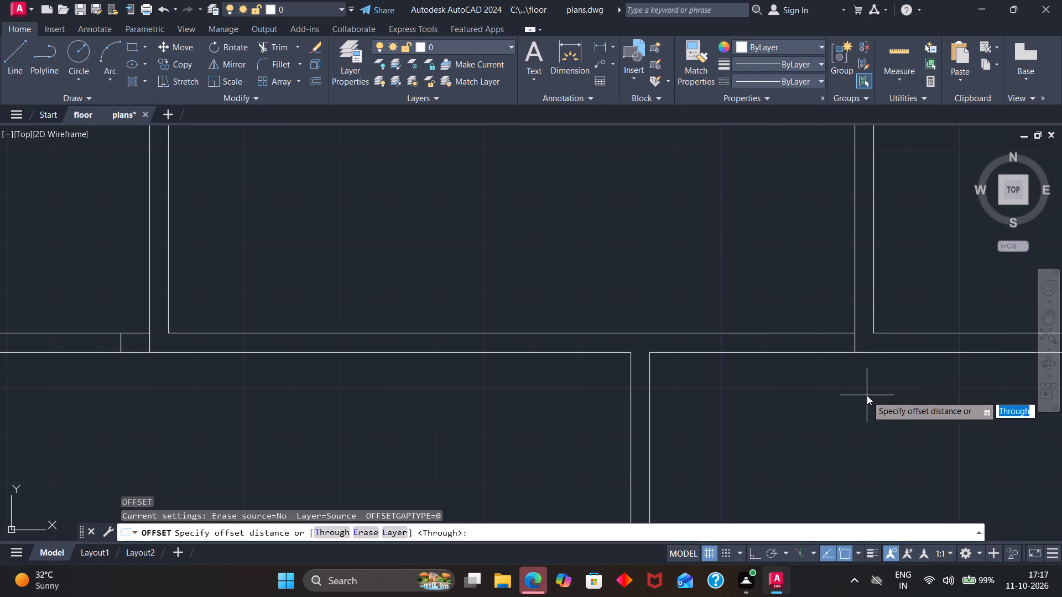
key(Return)
click(853, 344)
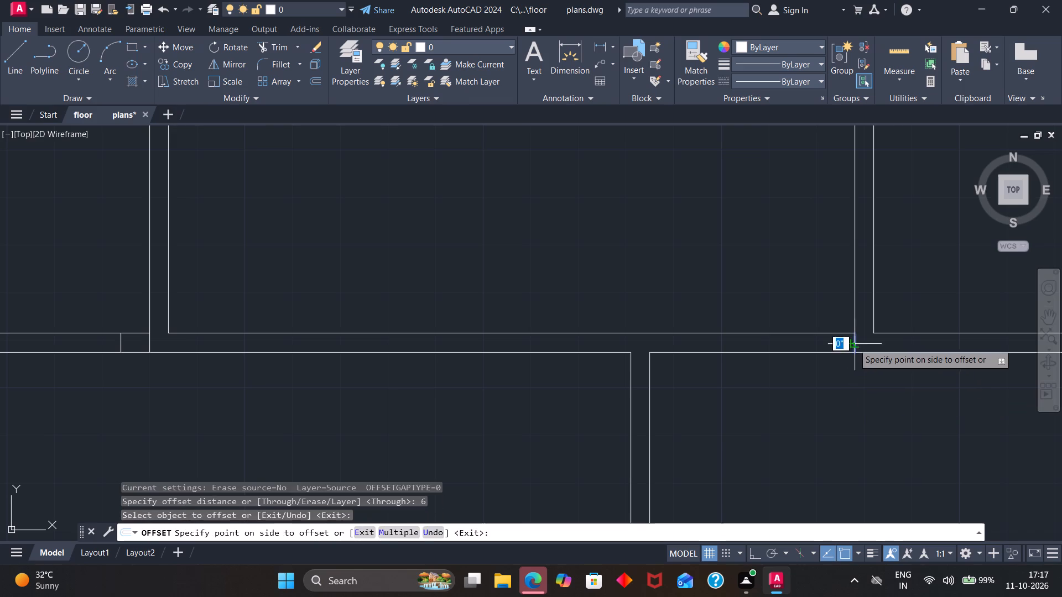
click(831, 343)
click(827, 344)
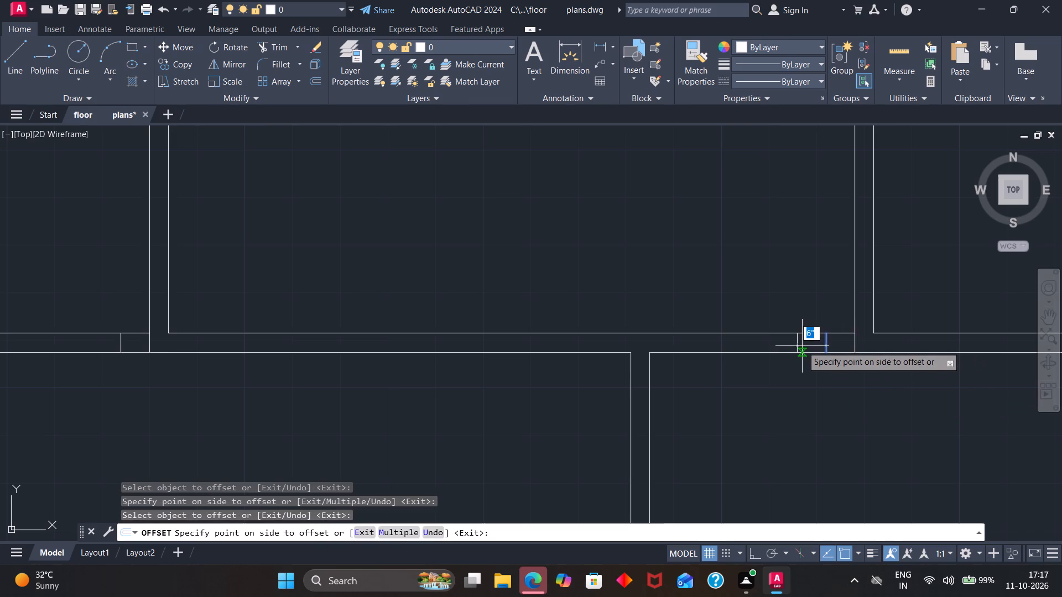
key(3)
key(apostrophe)
key(Return)
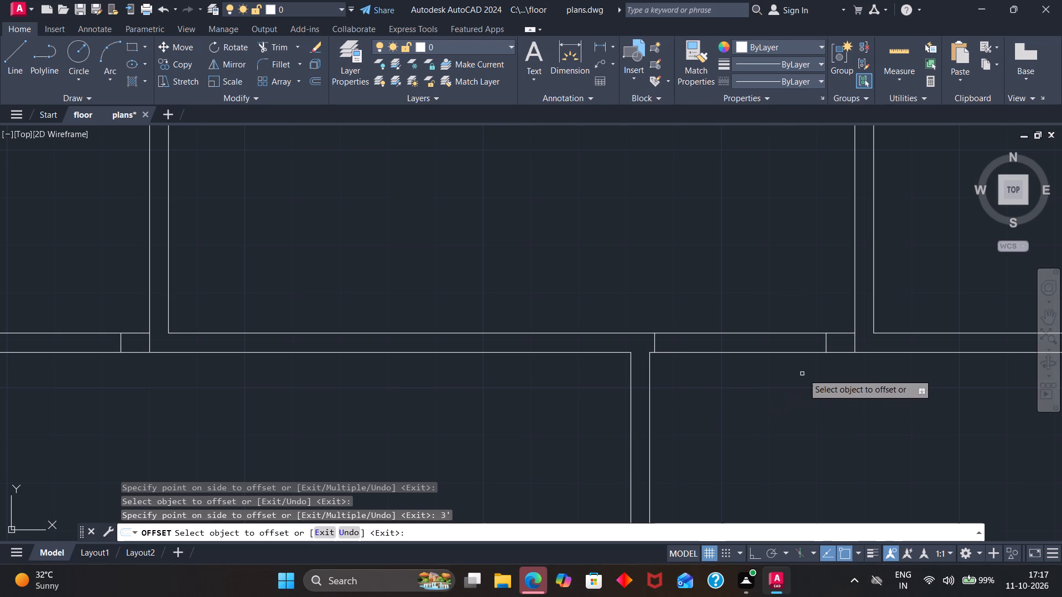
Offset both jamb lines of the 3' opening 1" to the left, towards the vertical partition below.
click(826, 341)
key(1)
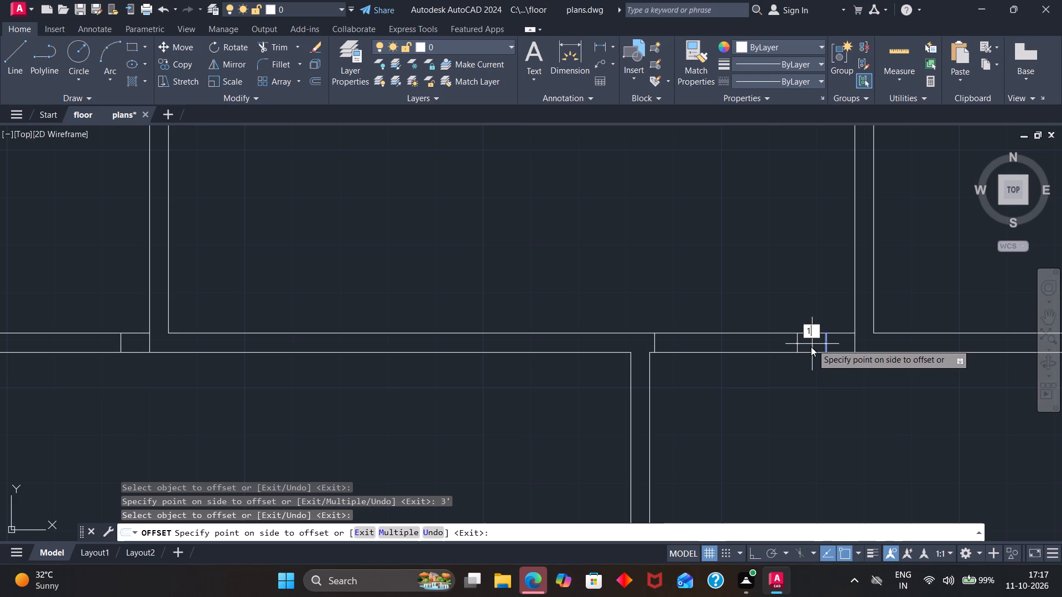
key(Return)
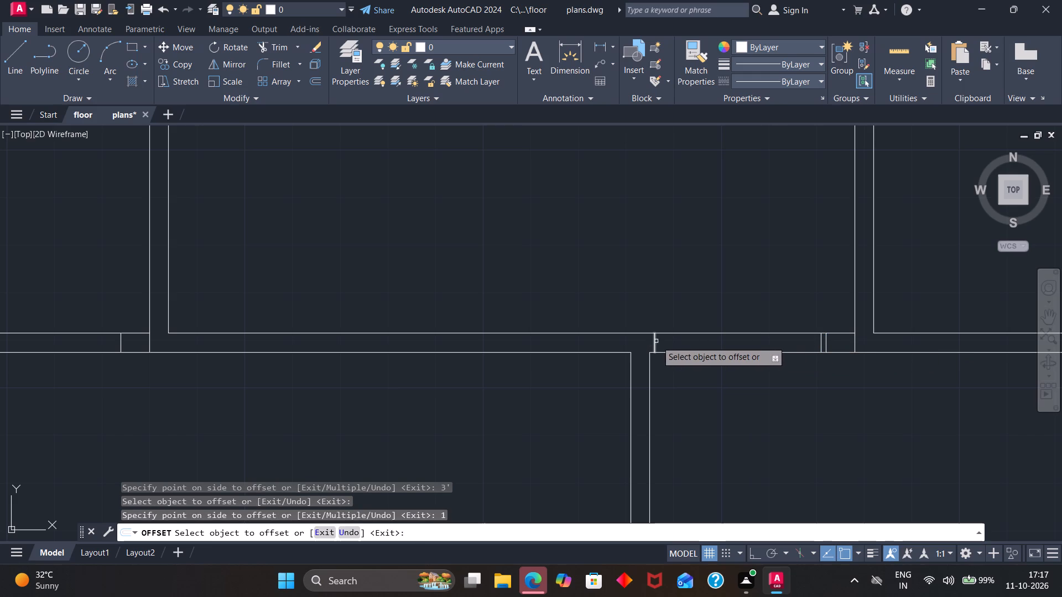
click(654, 341)
key(1)
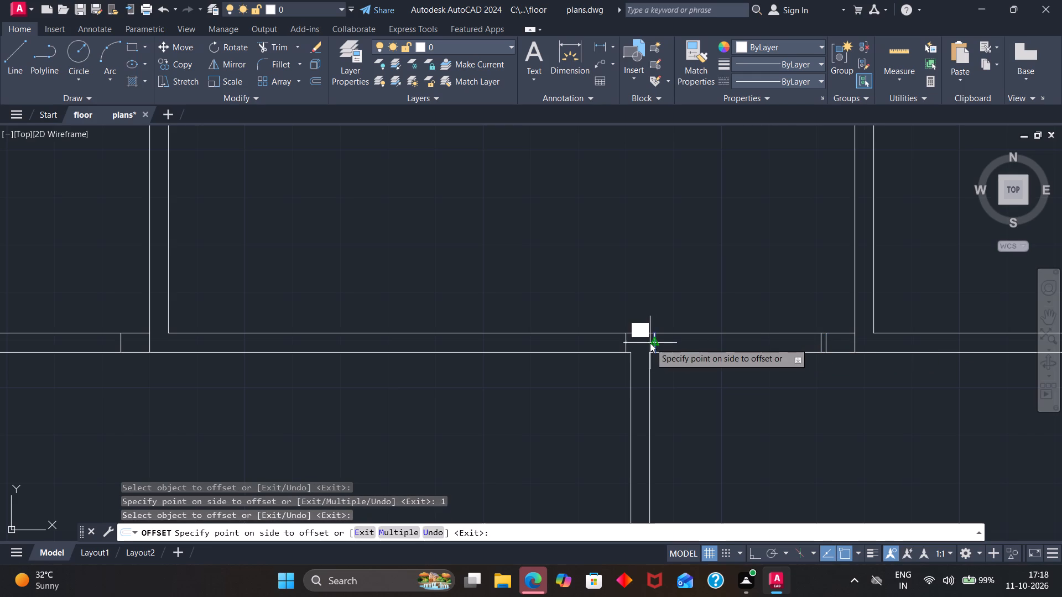
key(Return)
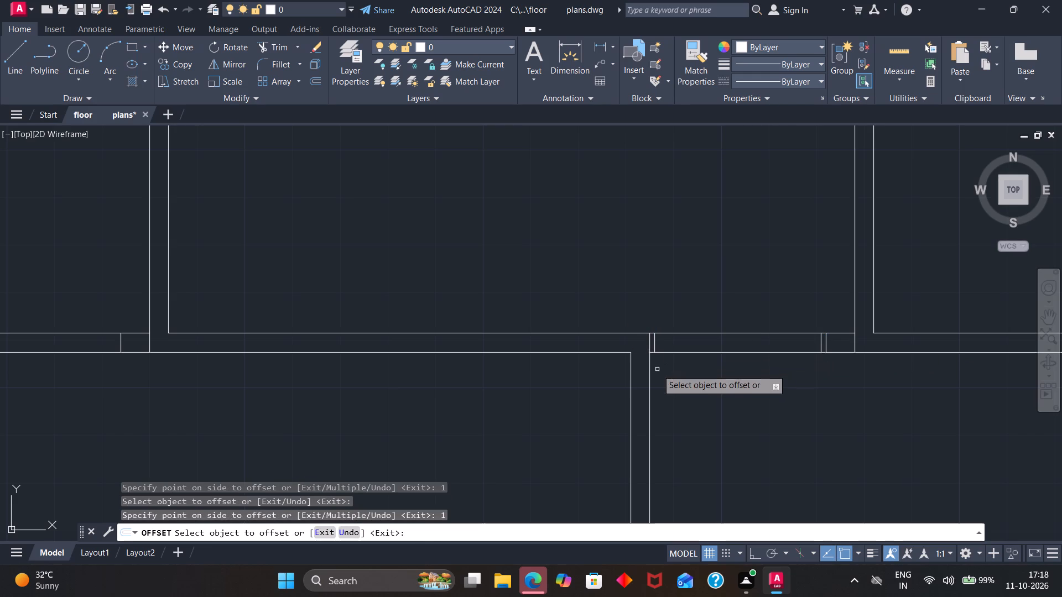
Trim away the two original jamb lines and the wall lines between the shifted jambs to open the 3' doorway.
scroll(660, 368, up, 3)
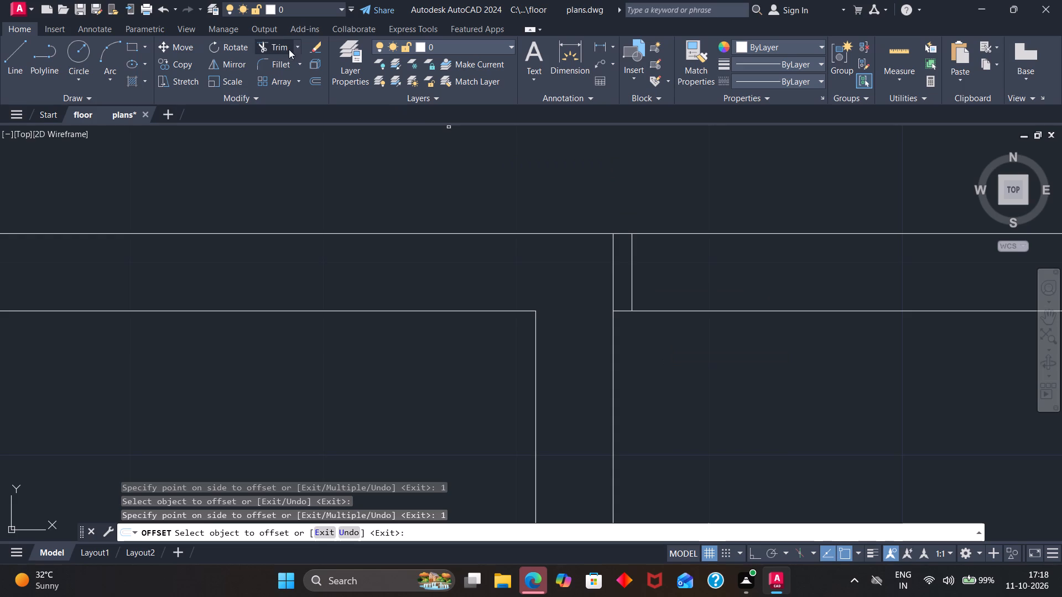
click(287, 47)
drag(624, 263, 645, 263)
scroll(643, 261, down, 2)
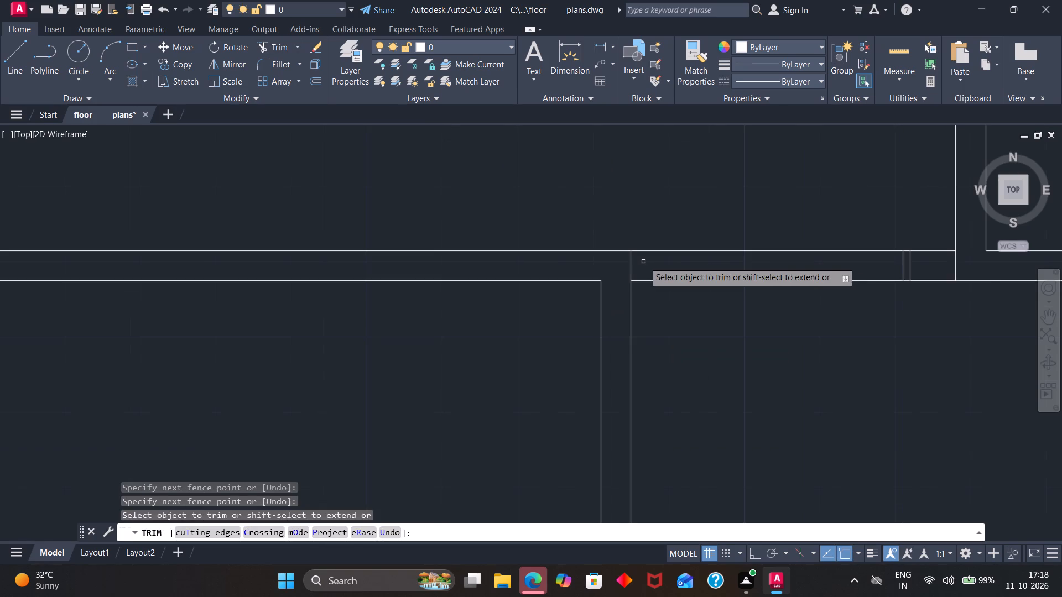
drag(917, 266, 908, 266)
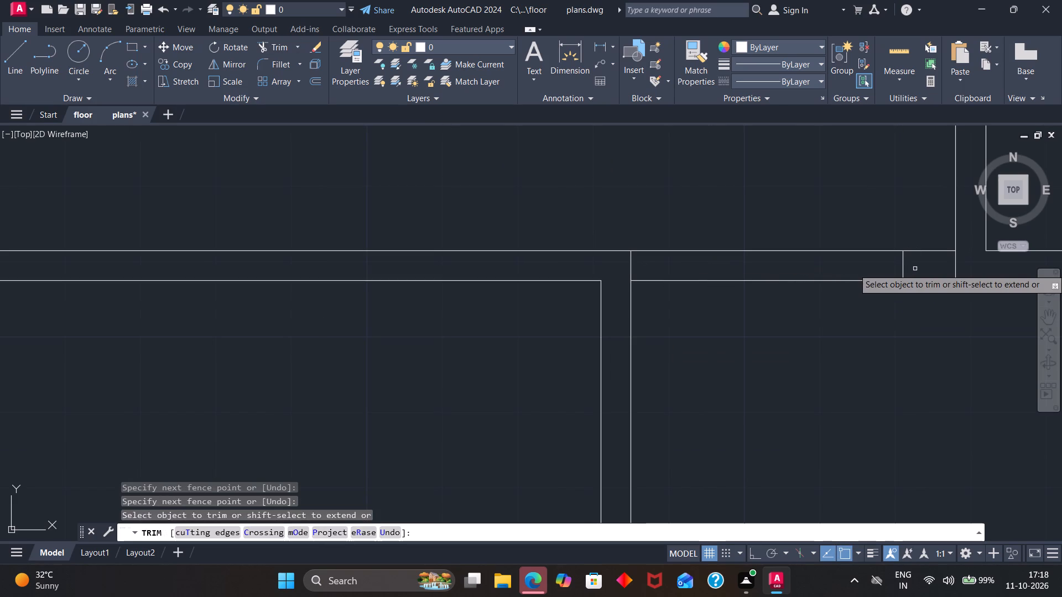
drag(749, 191, 764, 344)
scroll(763, 341, down, 3)
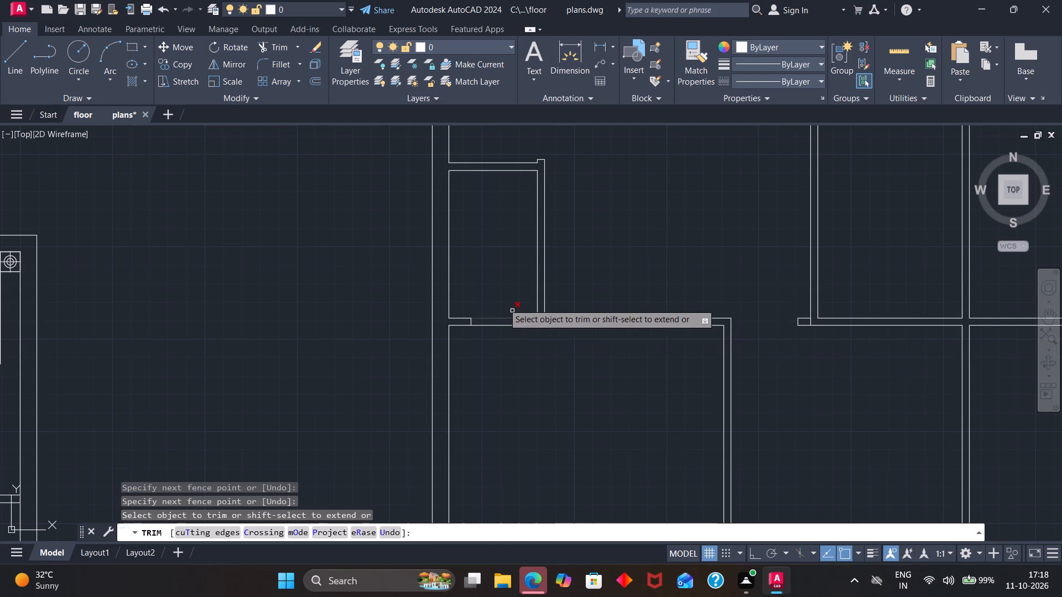
Trim the wall lines between the jambs beside the left outer wall to open the doorway, and remove the leftover line at the wall face.
drag(500, 297, 498, 338)
scroll(557, 328, up, 3)
drag(480, 295, 465, 299)
scroll(472, 298, down, 5)
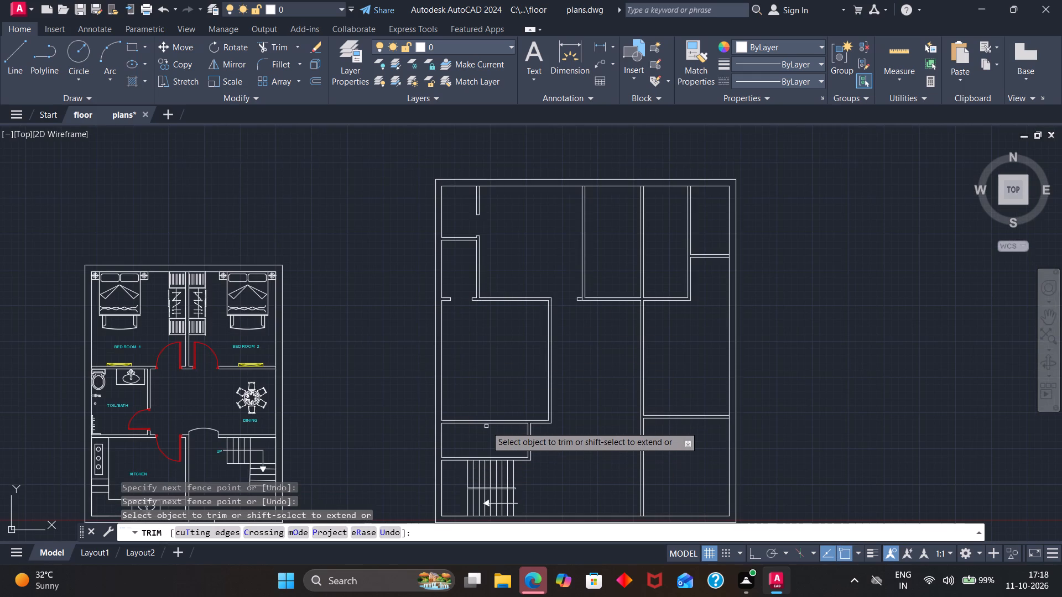
key(Escape)
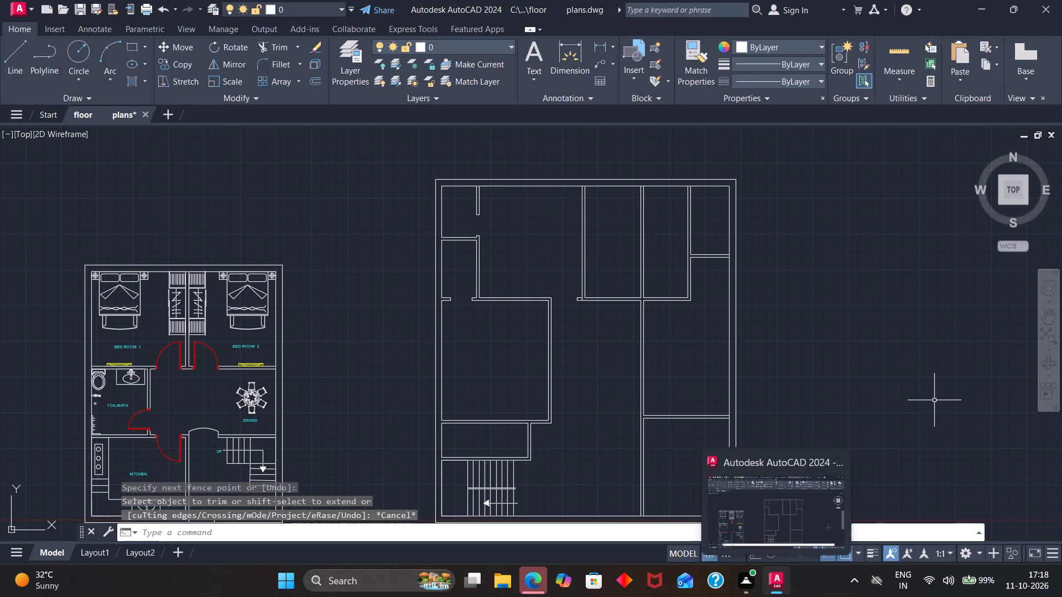
click(934, 400)
key(Escape)
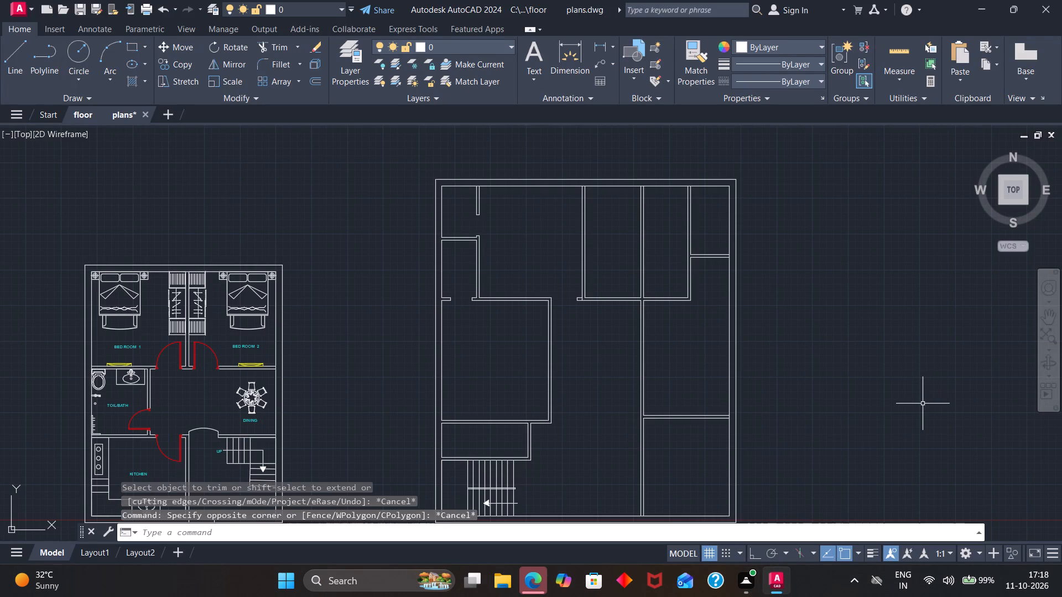
Draw a short line across the large left room's right-hand partition, level with the top face of the horizontal partition at its lower corner.
scroll(564, 412, up, 3)
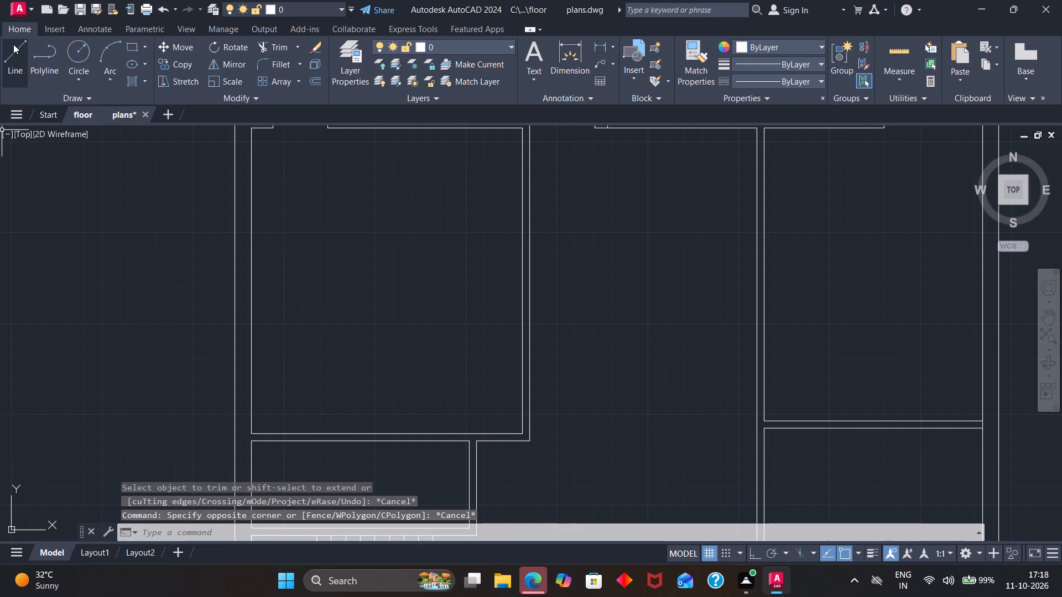
click(13, 44)
scroll(522, 442, up, 2)
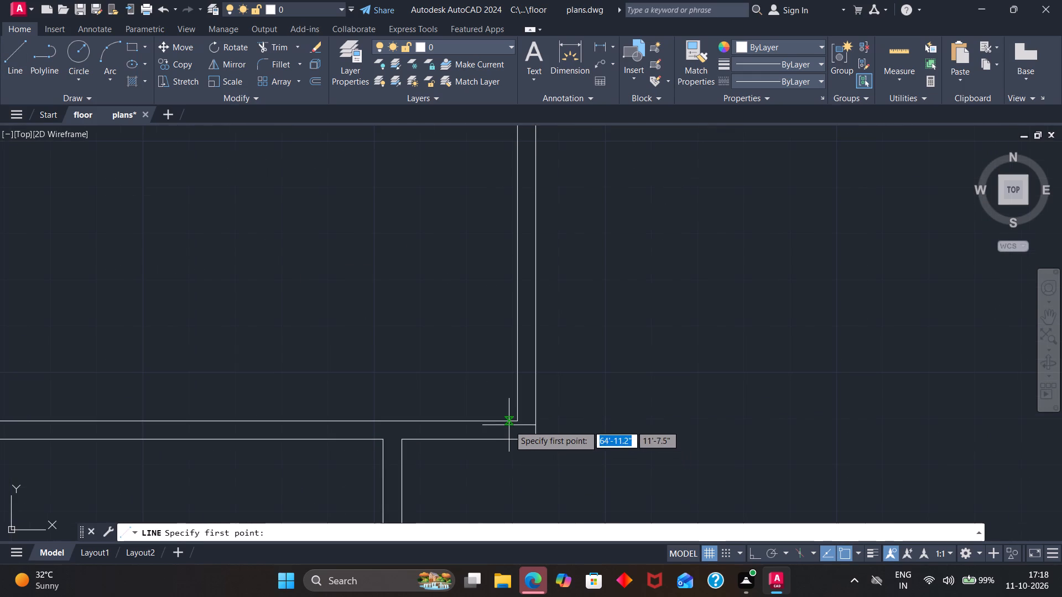
click(516, 423)
click(534, 420)
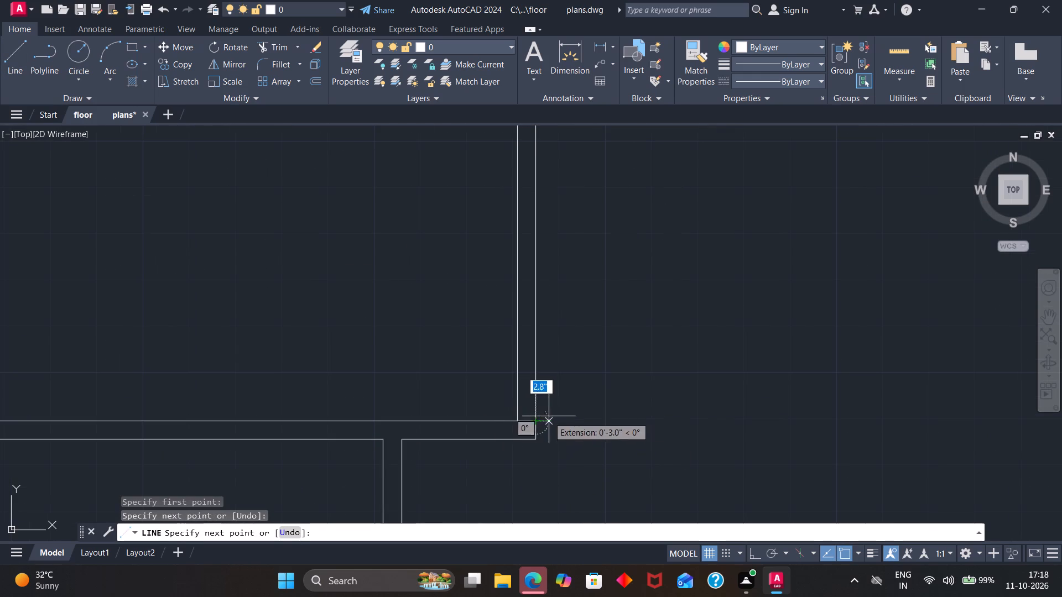
key(Escape)
Offset the short line 6" upward and that copy another 3' upward to mark the large left room's door opening.
key(o)
key(Return)
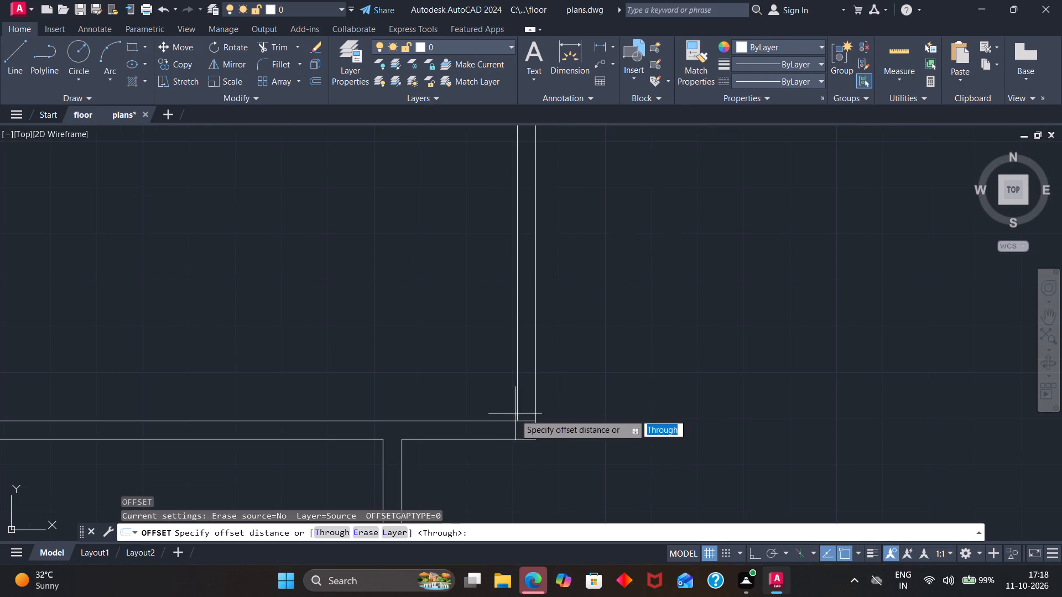
key(6)
key(Return)
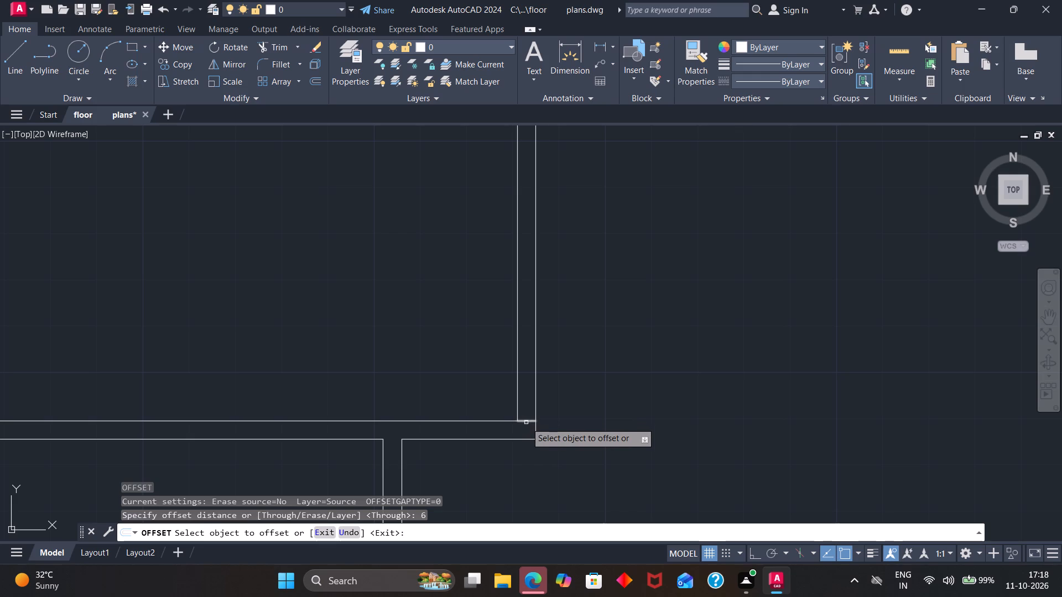
click(526, 420)
click(524, 399)
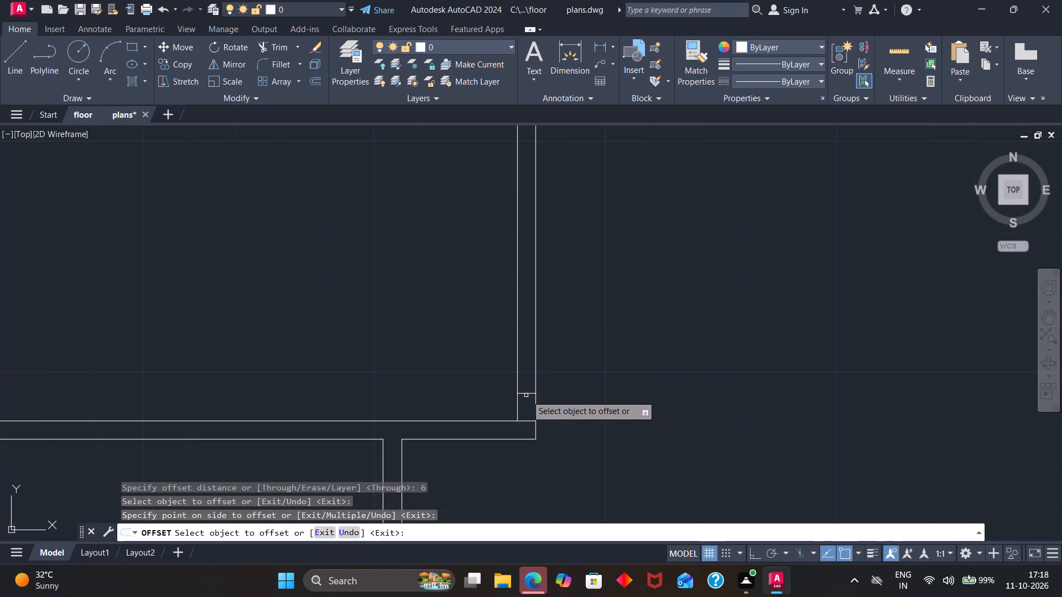
click(527, 394)
text(3')
key(Return)
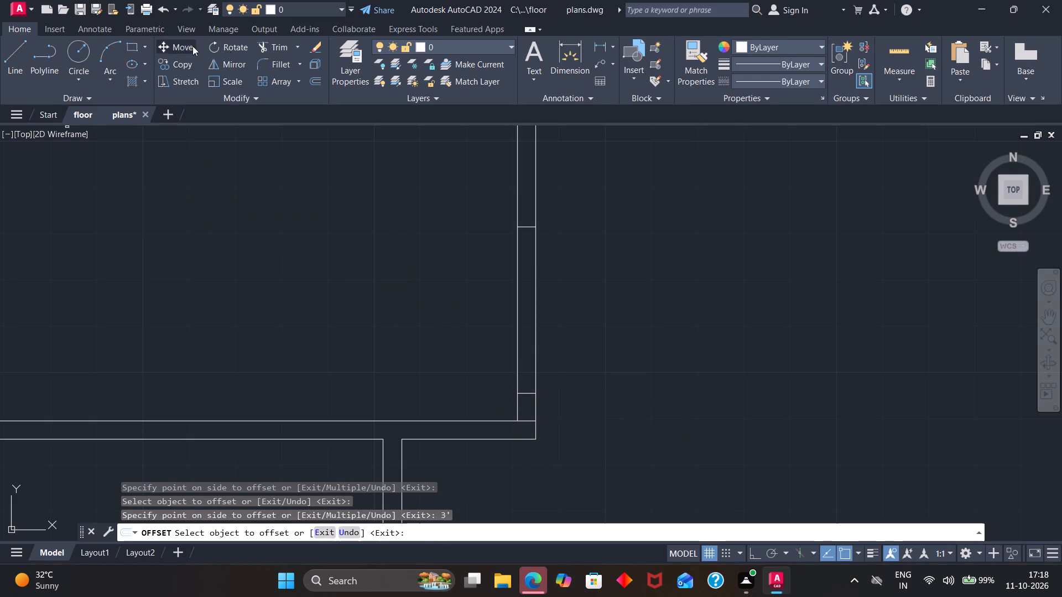
Trim the partition lines between the two jambs to open the 3' doorway, and remove the original short line at the lower corner.
click(256, 43)
drag(557, 258, 488, 273)
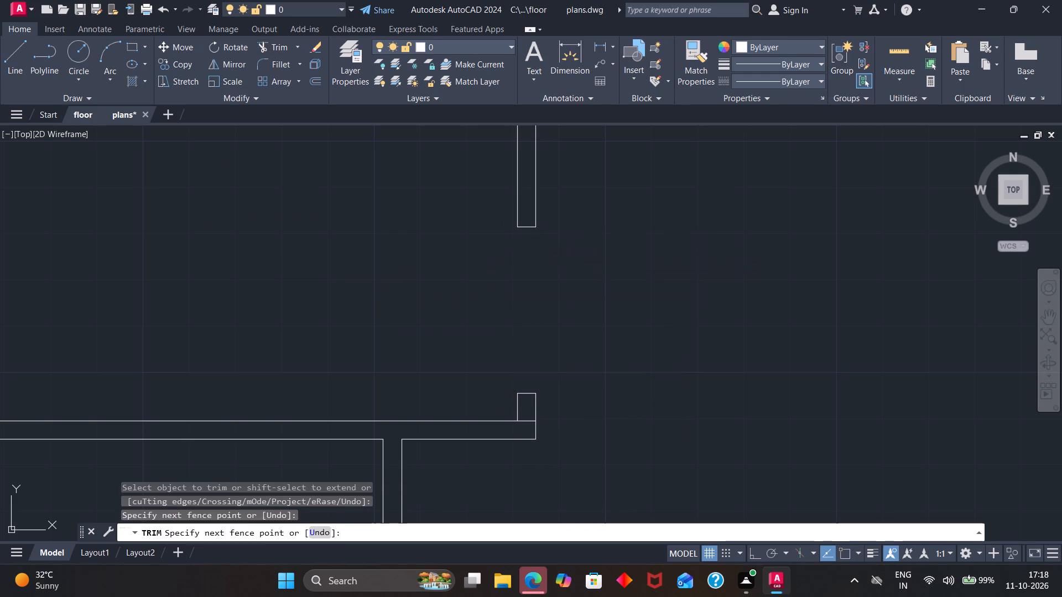
scroll(530, 418, up, 2)
drag(526, 416, 524, 447)
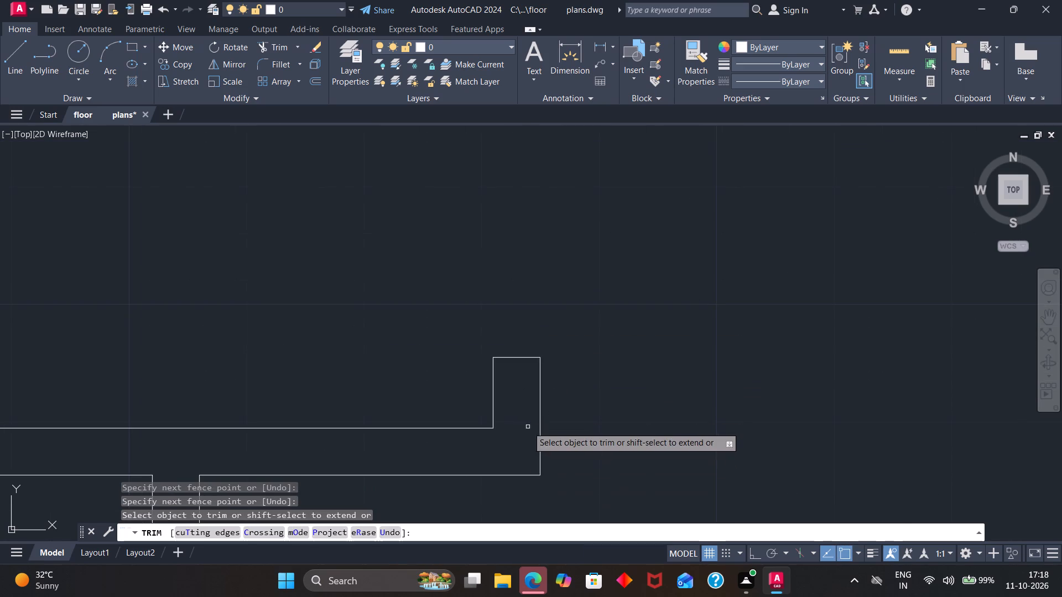
scroll(528, 427, down, 3)
scroll(582, 437, down, 3)
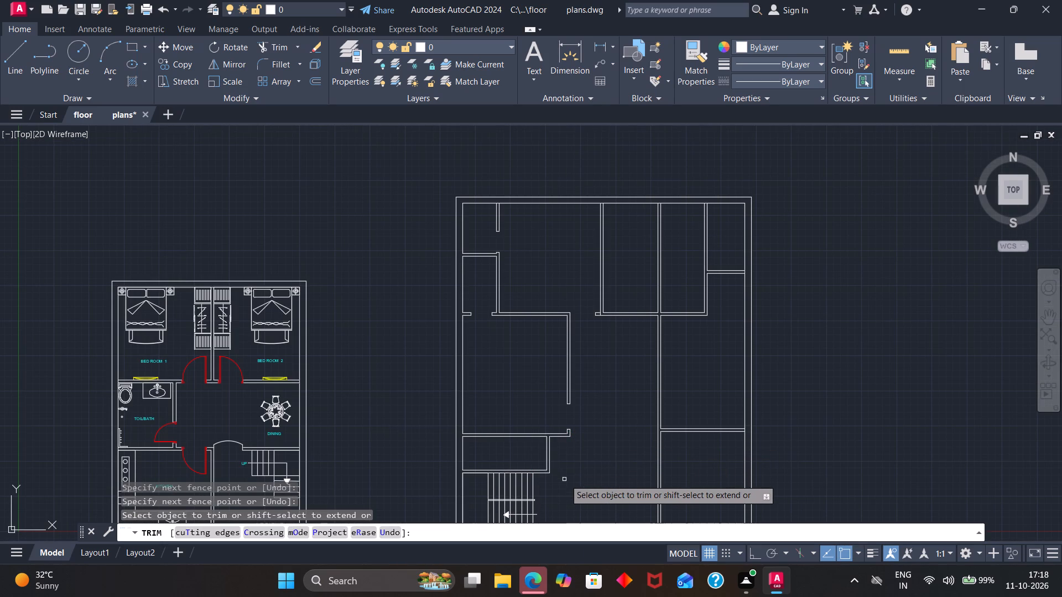
key(Escape)
Draw a short line across the vertical partition of the small room above the staircase, level with the top face of its lower wall.
click(3, 51)
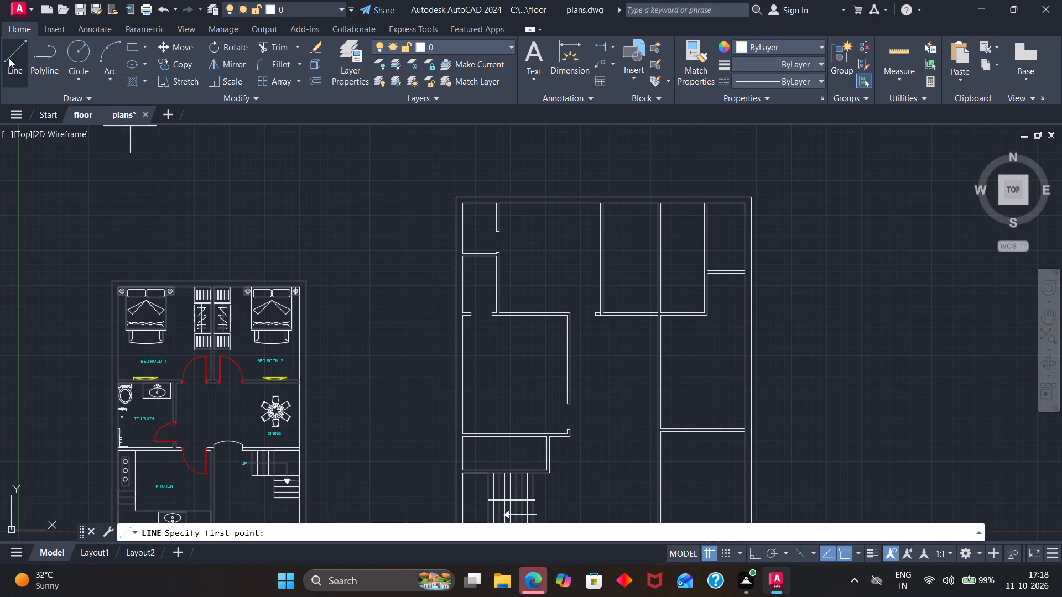
scroll(556, 474, up, 4)
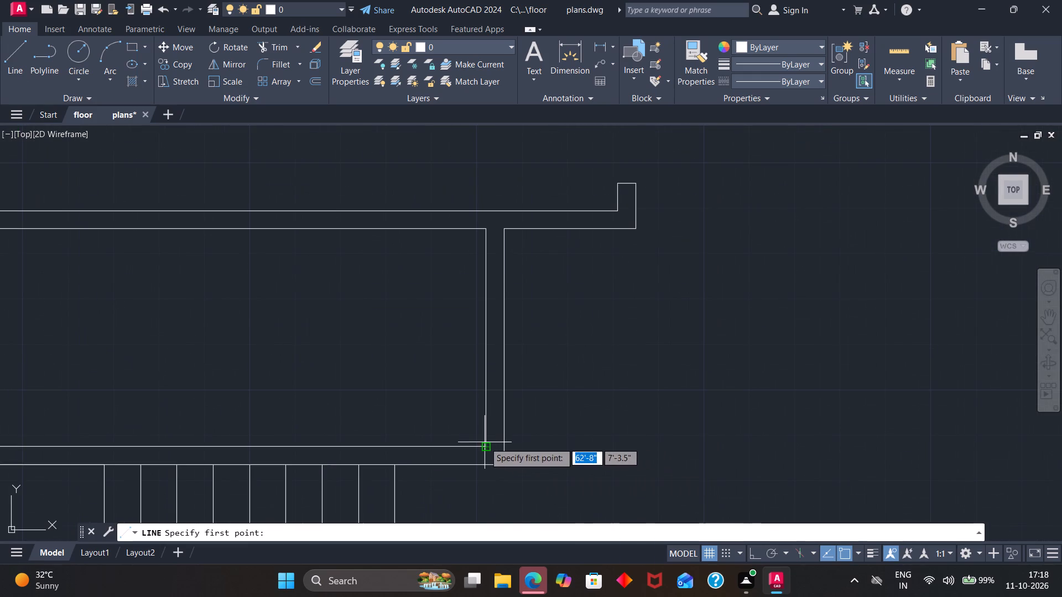
click(488, 447)
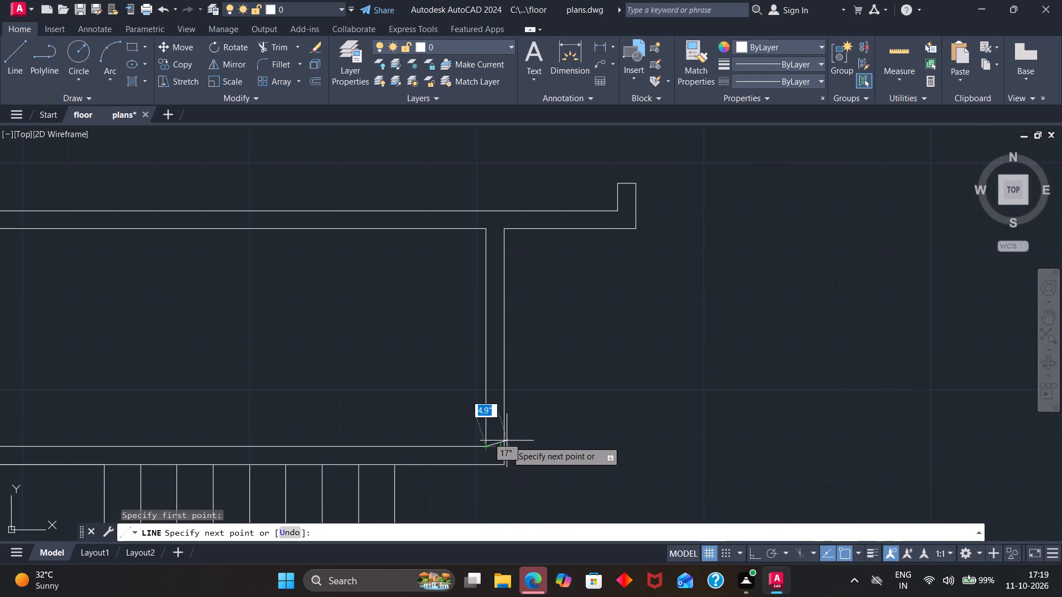
click(506, 447)
key(Escape)
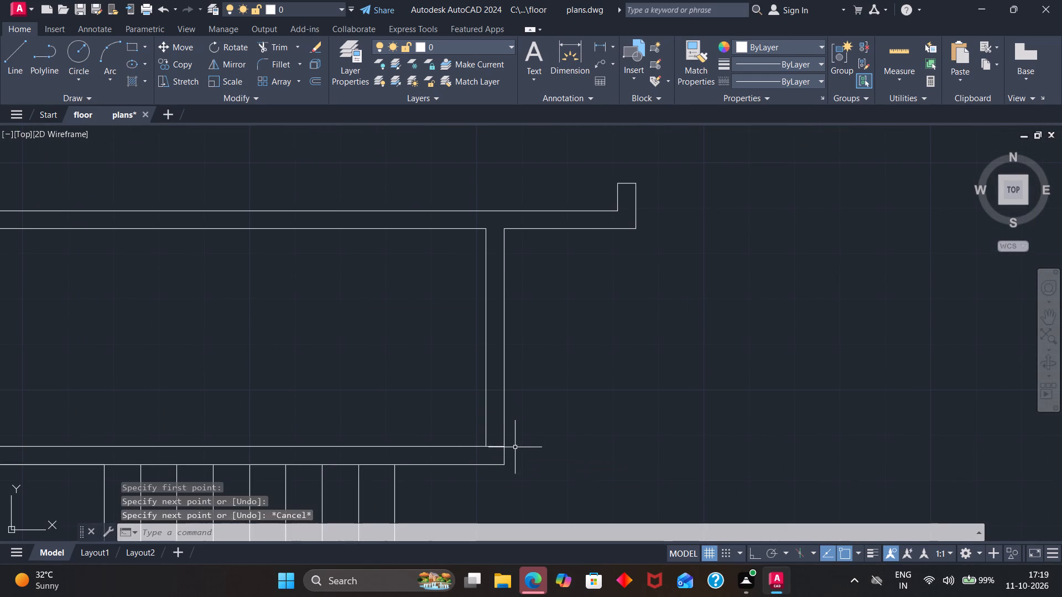
Offset the short line 3" upward and that copy another 2'6" upward to mark the small room's door opening.
key(o)
key(Return)
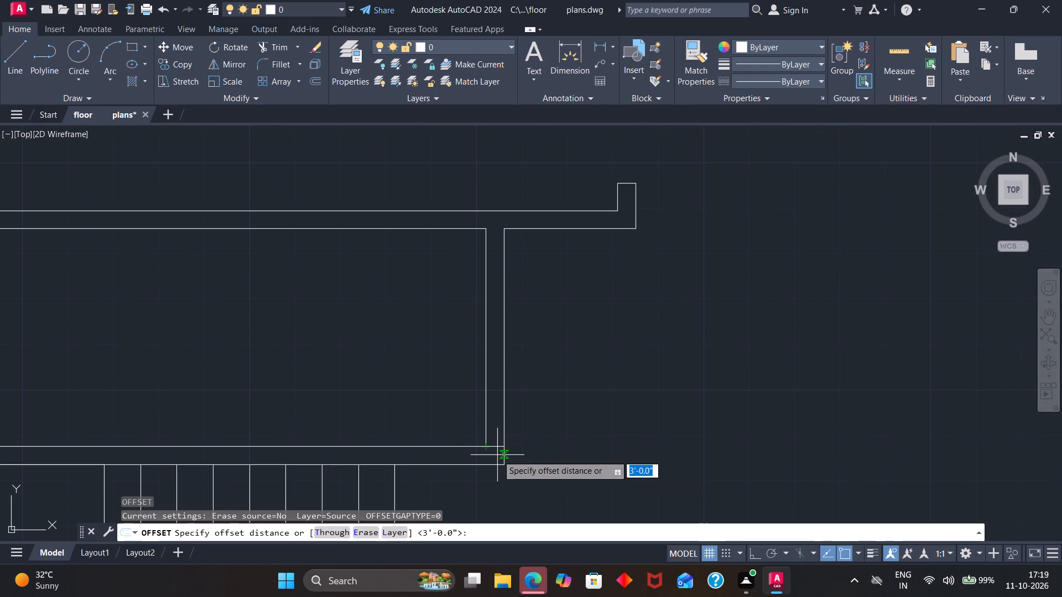
key(3)
key(Return)
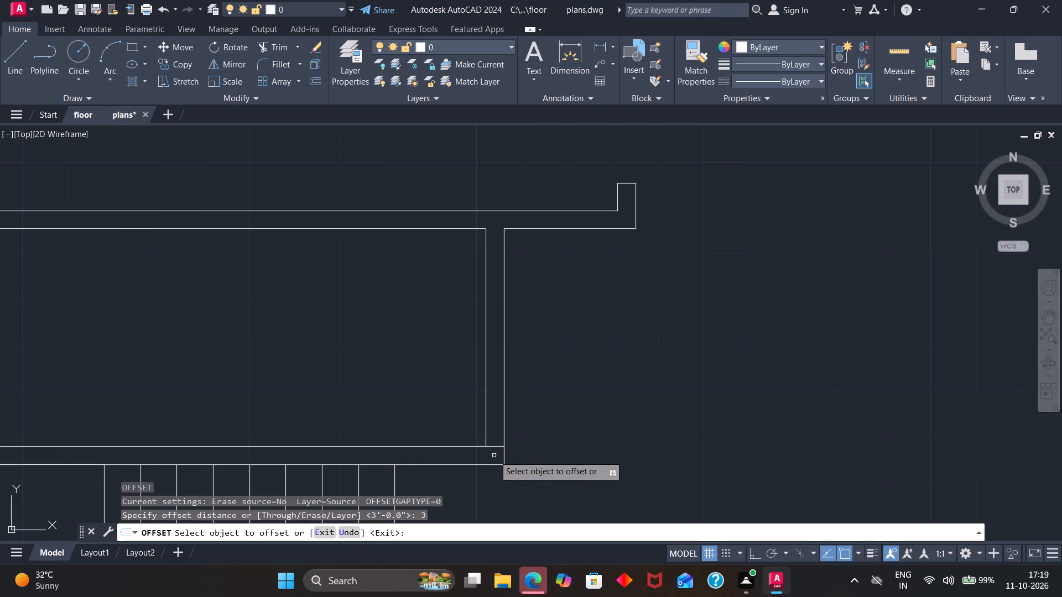
click(496, 447)
click(496, 431)
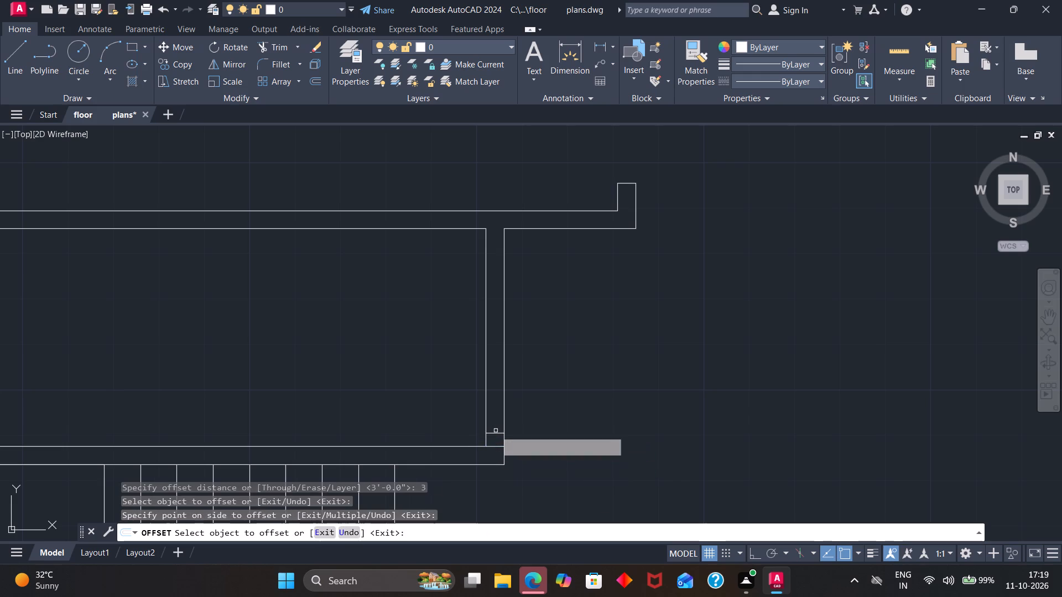
click(496, 434)
key(2)
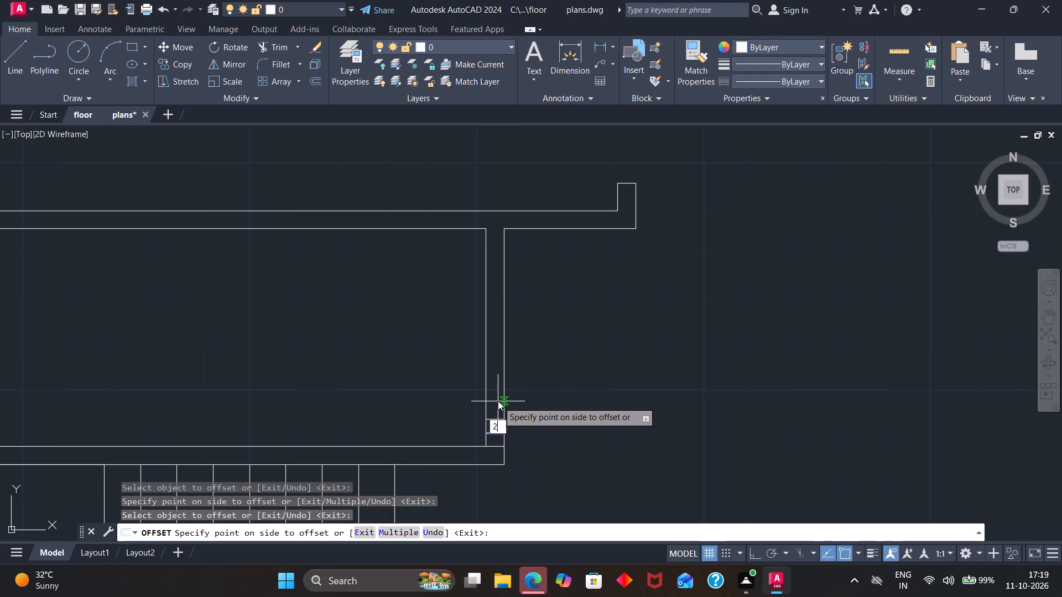
key(apostrophe)
key(6)
key(Return)
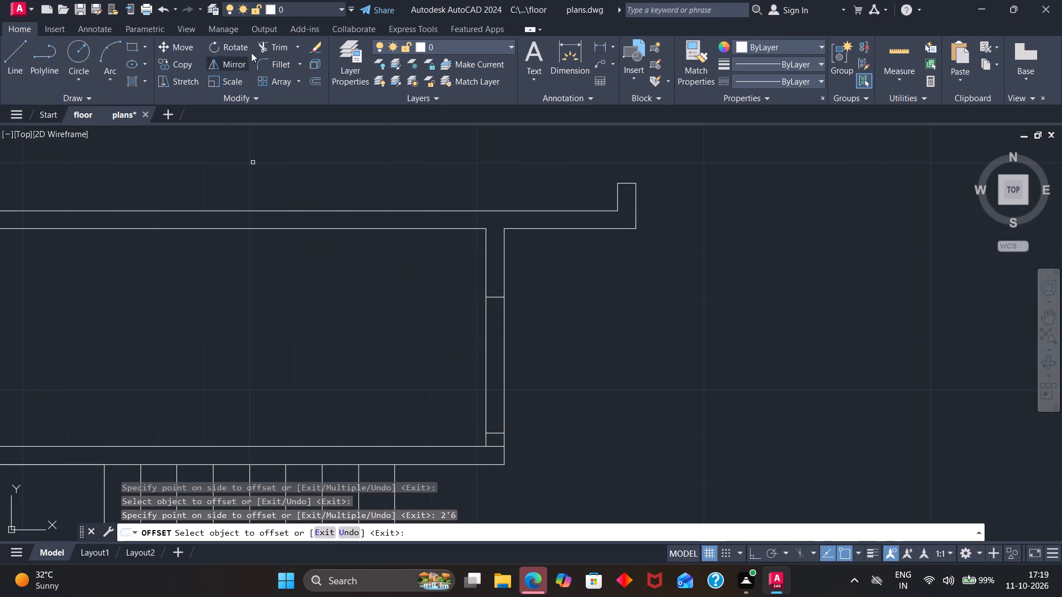
Trim the partition lines between the jambs to open the small room's 2'6" doorway, and remove the original short line at its base.
click(257, 47)
drag(434, 349, 566, 355)
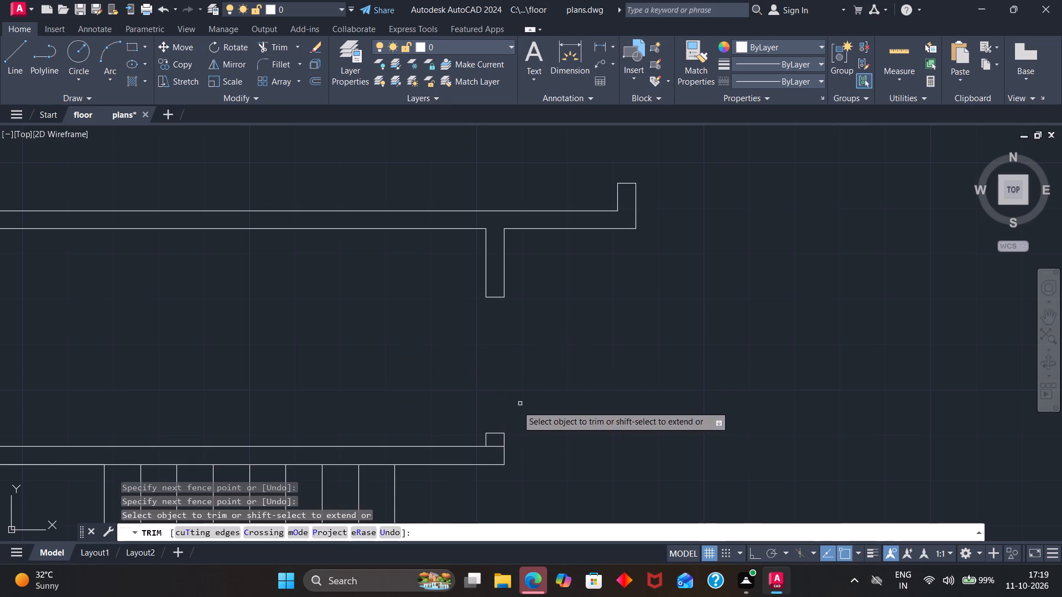
scroll(494, 441, up, 2)
drag(497, 441, 497, 469)
scroll(502, 456, down, 3)
scroll(533, 416, down, 2)
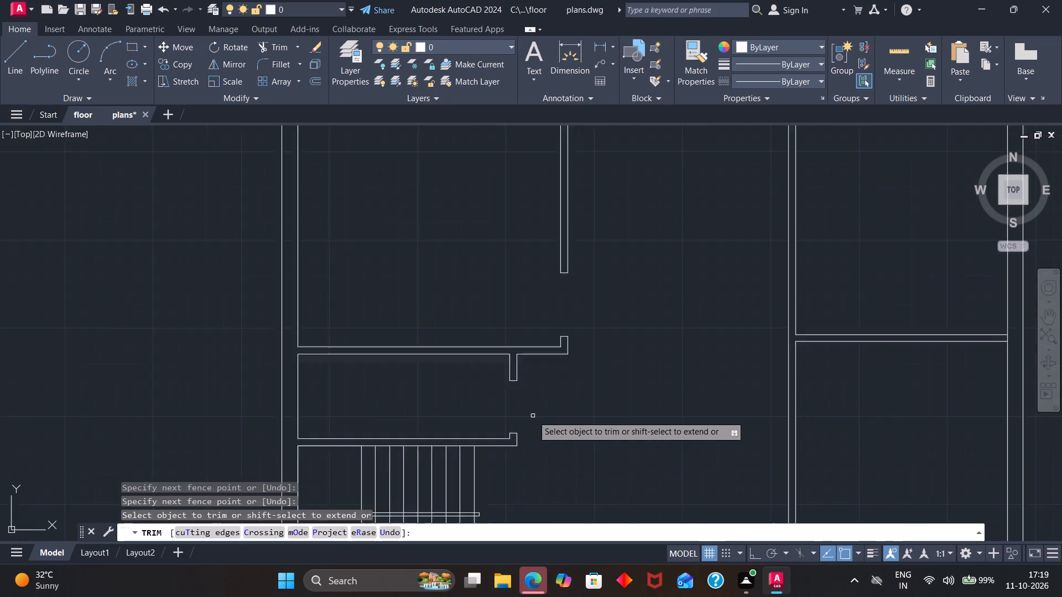
scroll(534, 416, down, 1)
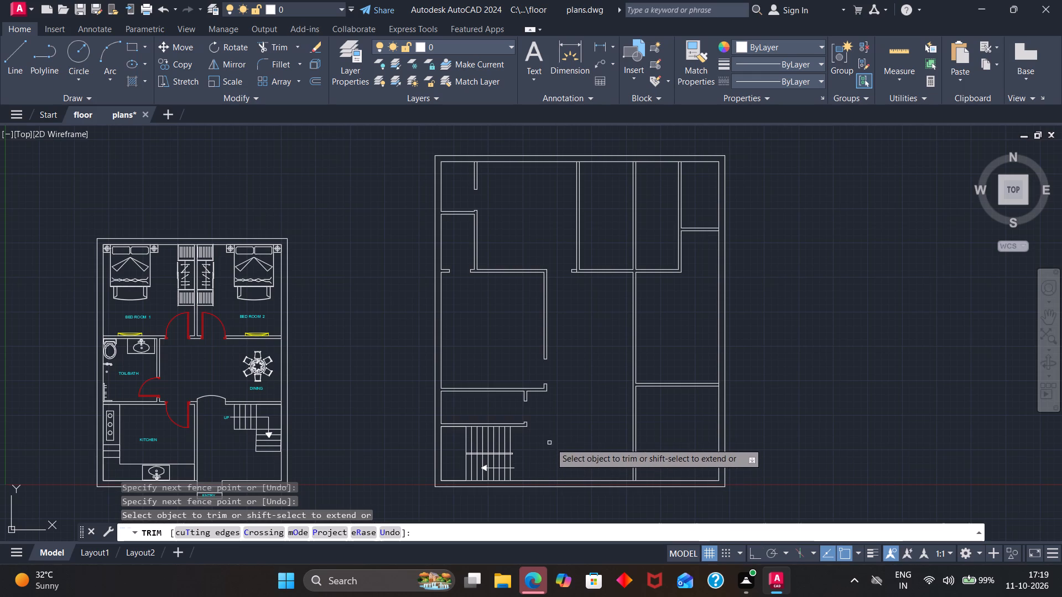
Draw a short line across the left end of the lower-right horizontal partition, along the right face of the long vertical partition.
click(9, 50)
scroll(661, 411, up, 3)
click(550, 301)
click(551, 315)
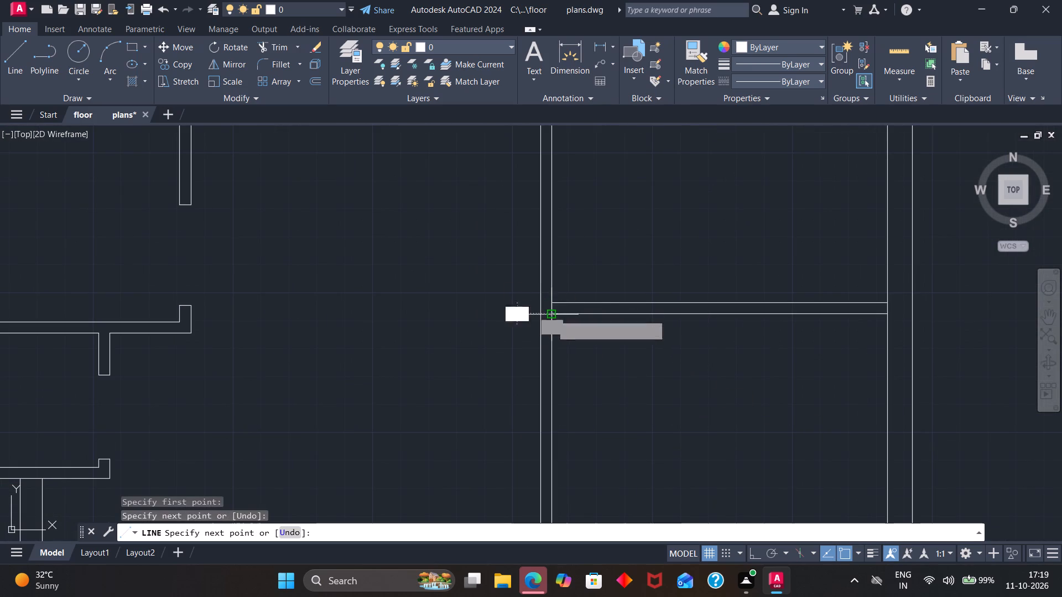
key(Escape)
Offset the short line 6" to the right and that copy another 3' right to mark a door opening in the lower-right partition.
key(o)
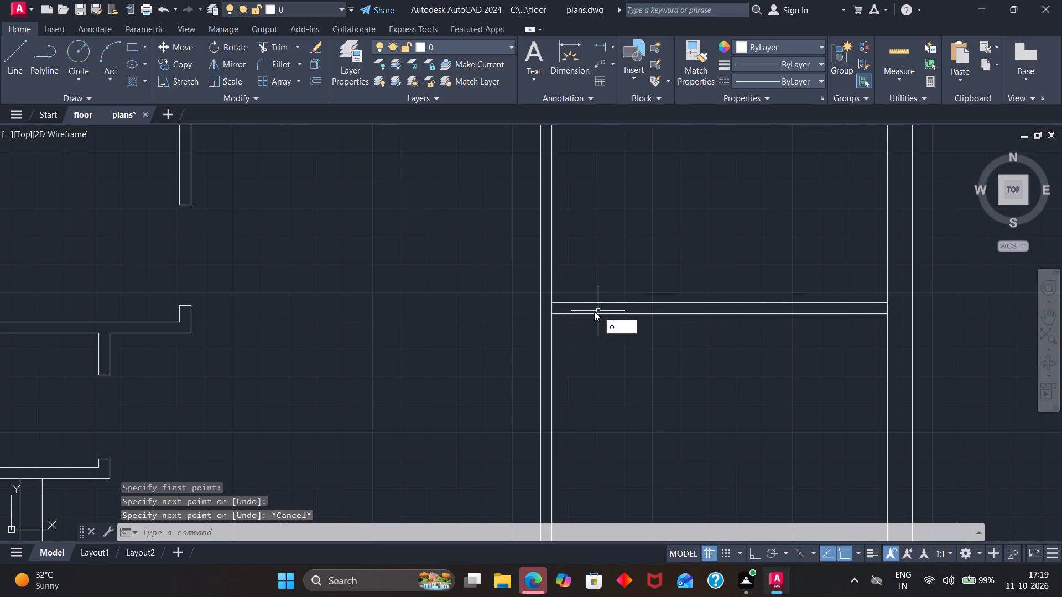
key(Return)
key(6)
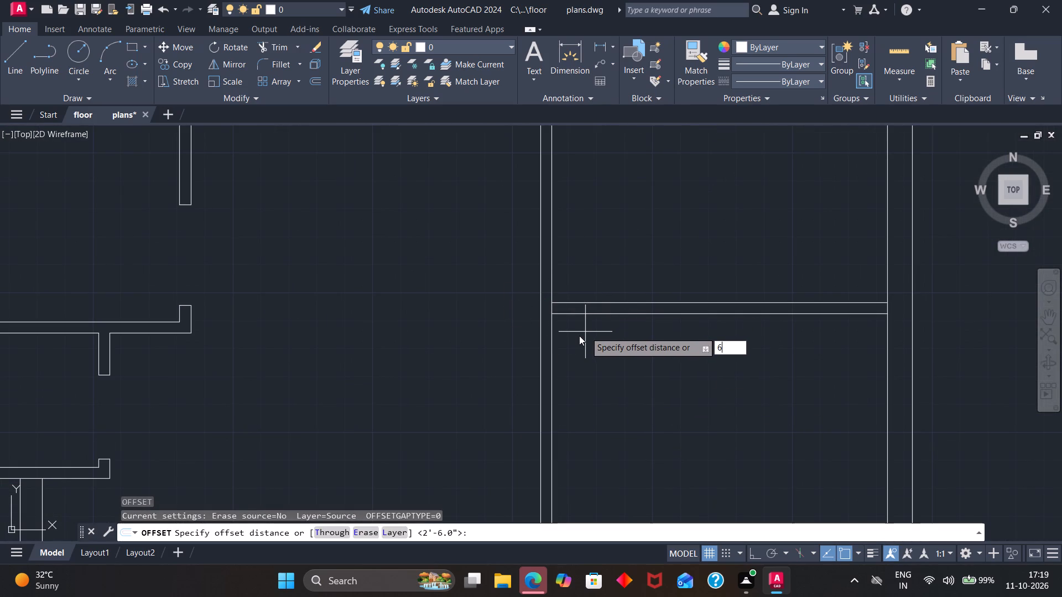
key(Return)
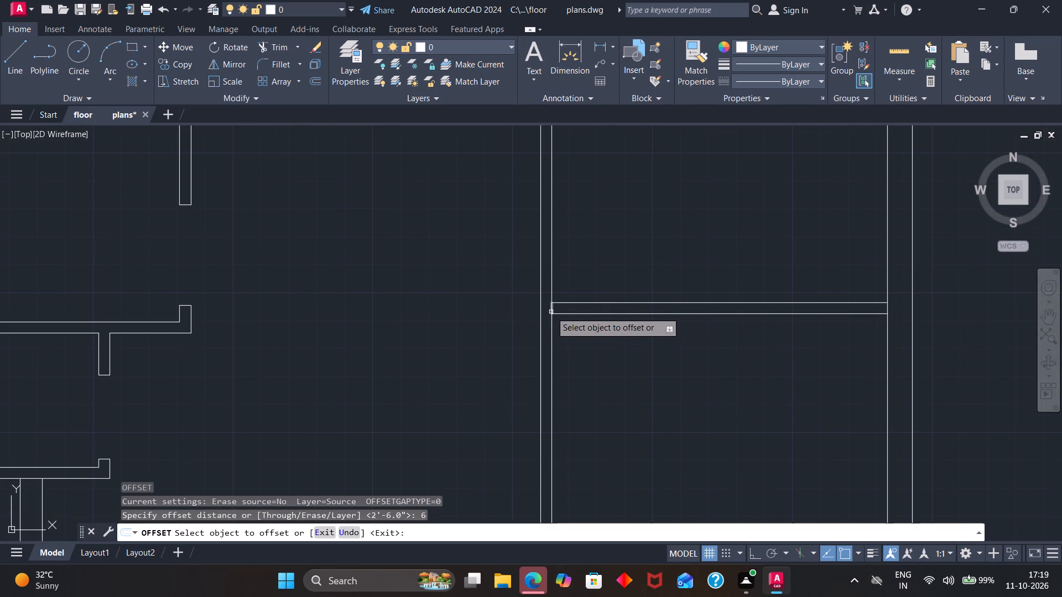
click(551, 312)
click(568, 308)
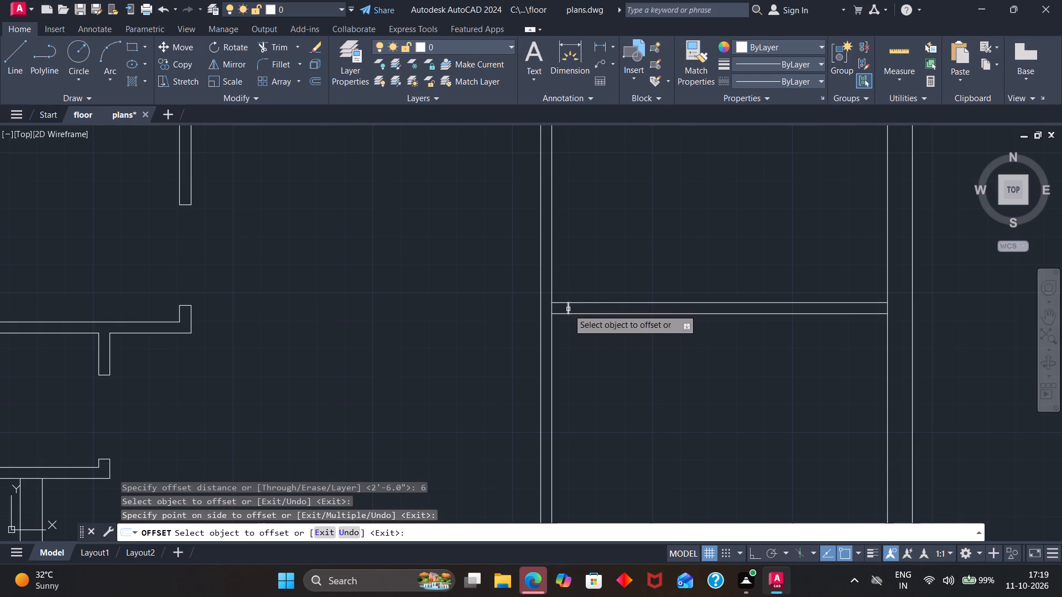
click(568, 310)
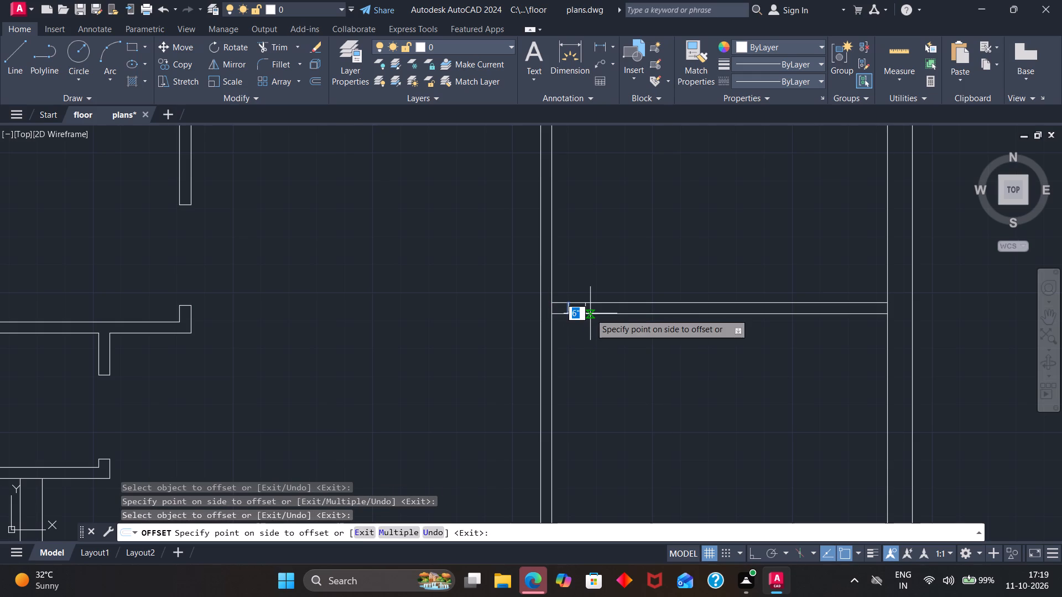
key(3)
key(apostrophe)
key(Return)
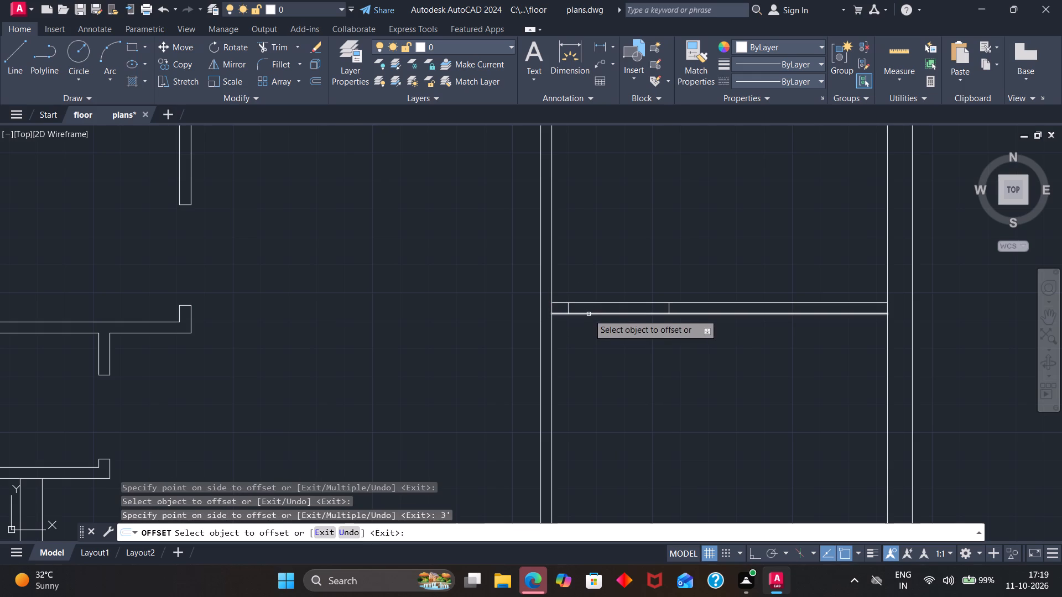
Trim the wall lines between the jambs to open the 3' doorway, and remove the line closing the junction with the long vertical partition.
click(276, 47)
drag(621, 251, 629, 344)
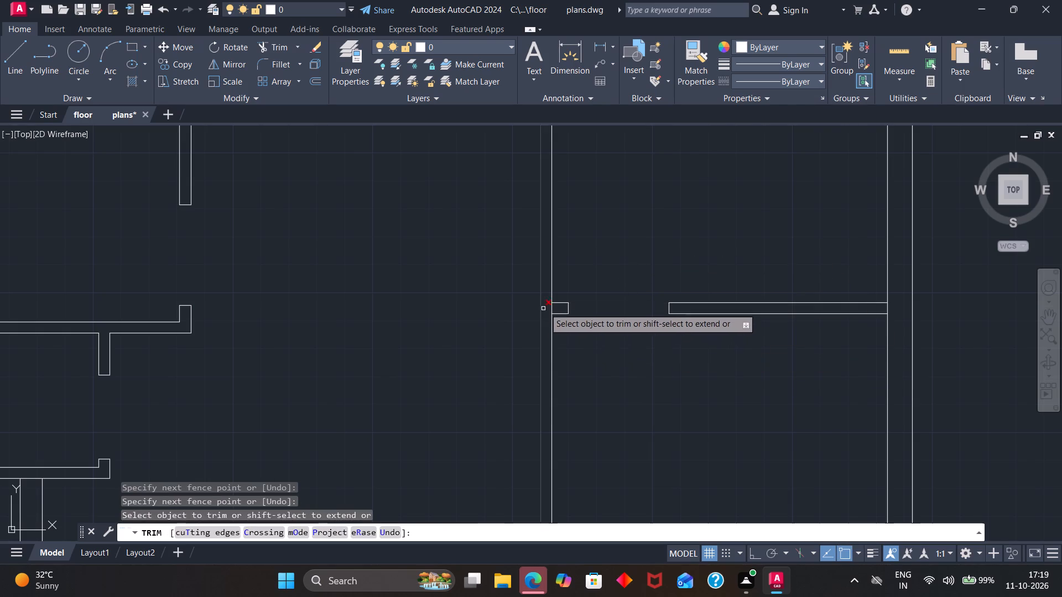
scroll(544, 308, up, 3)
drag(584, 299, 559, 300)
scroll(570, 295, down, 5)
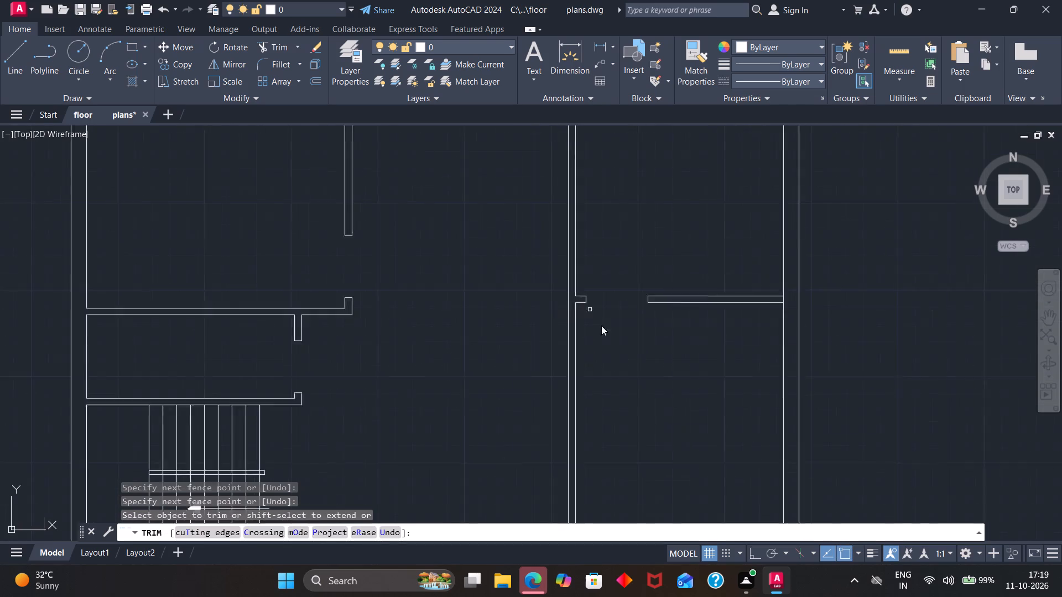
Trim away the upper part of the long vertical partition between the top wall and the large upper room's bottom partition.
scroll(616, 352, down, 1)
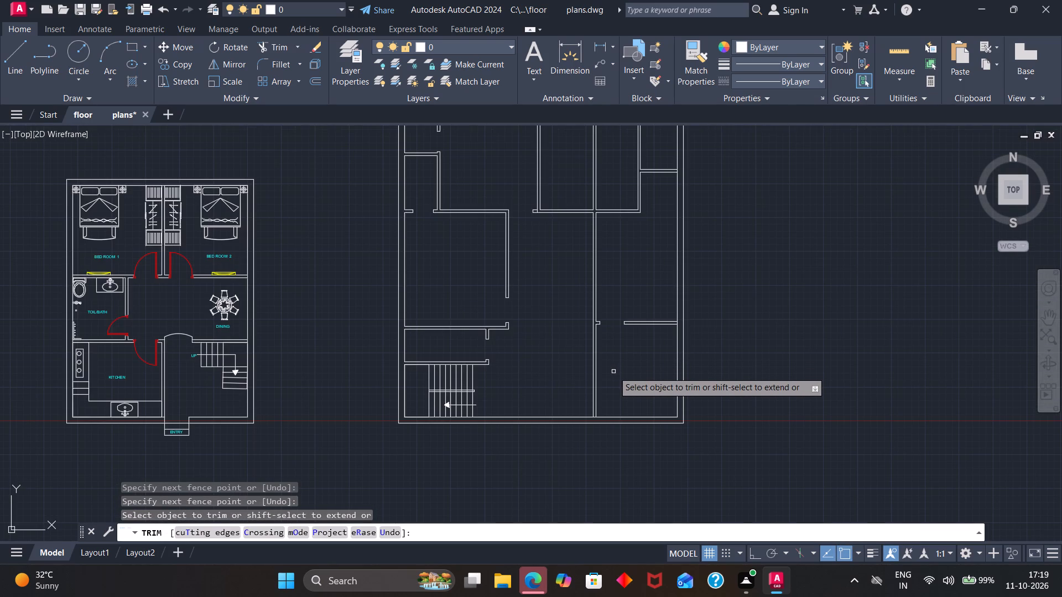
scroll(613, 371, down, 2)
scroll(617, 323, up, 2)
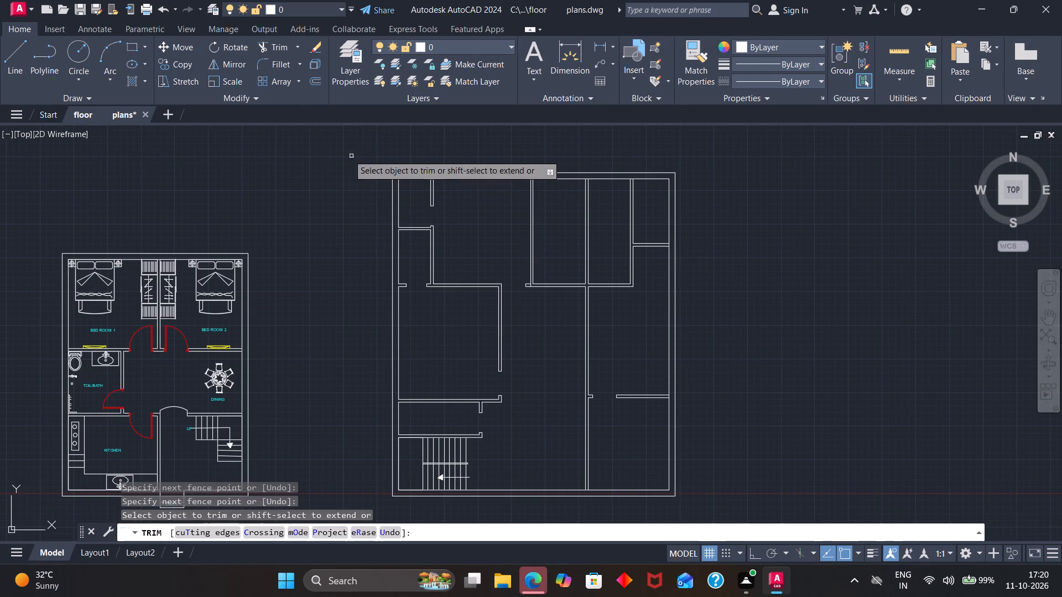
click(276, 44)
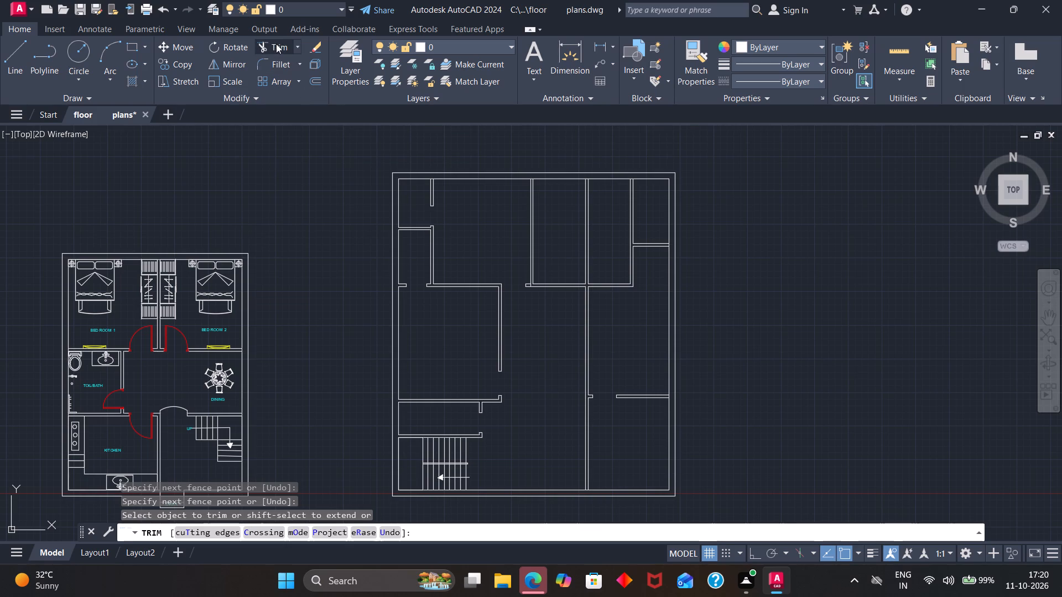
drag(611, 256, 597, 255)
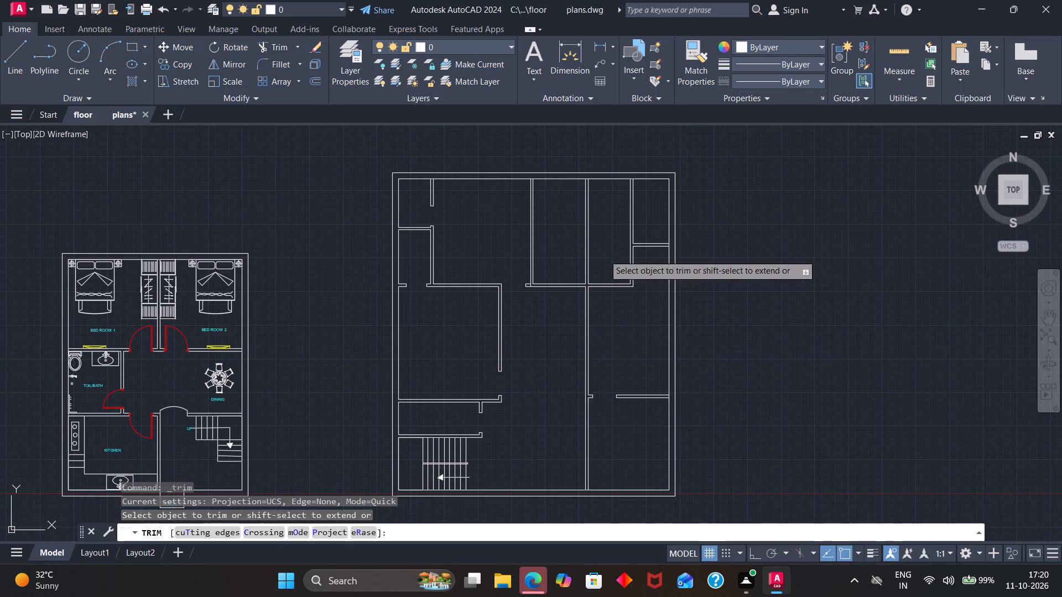
drag(597, 255, 569, 257)
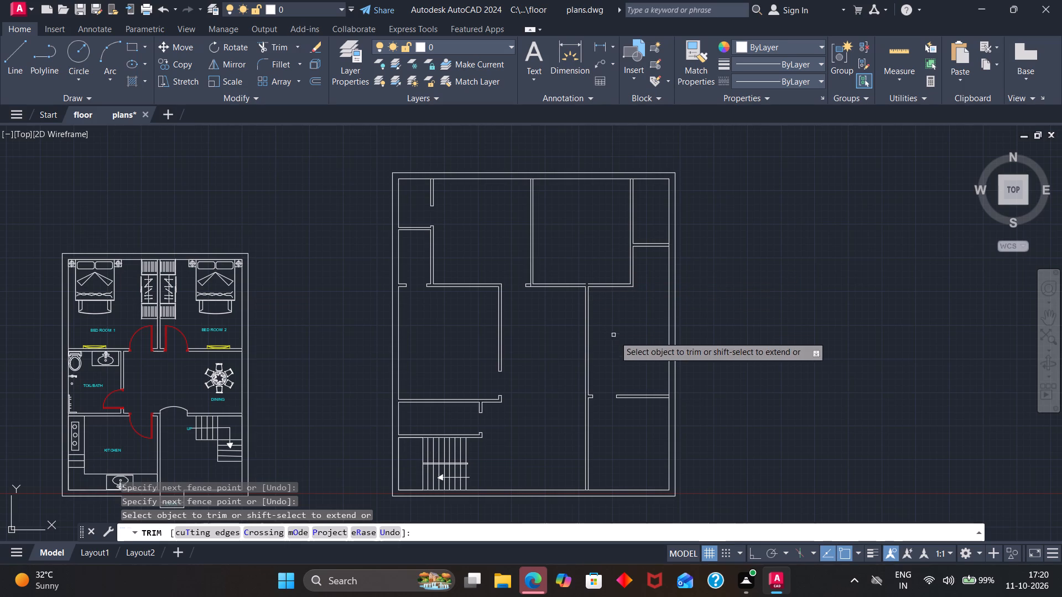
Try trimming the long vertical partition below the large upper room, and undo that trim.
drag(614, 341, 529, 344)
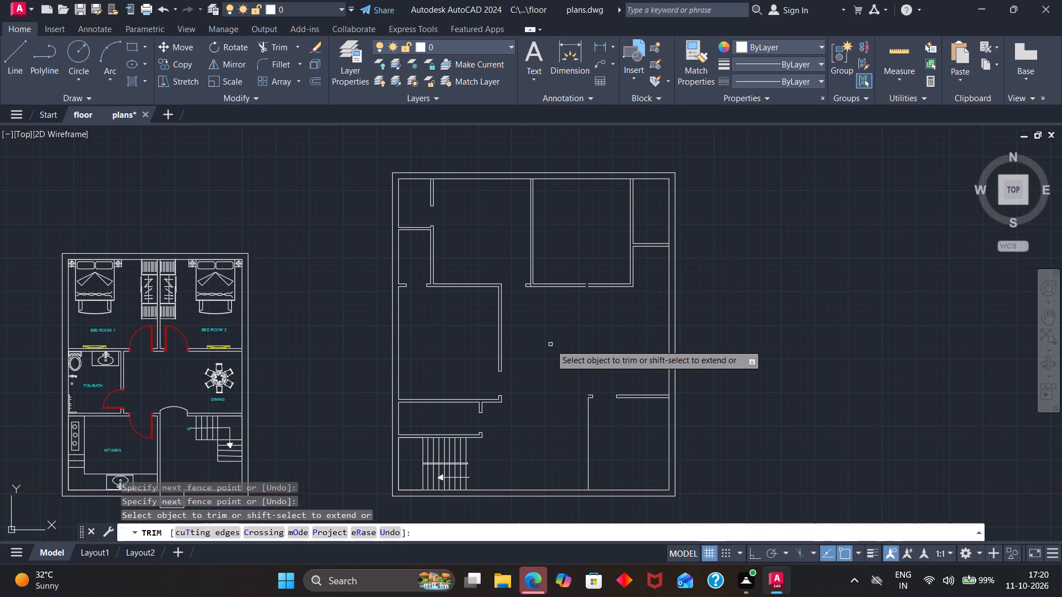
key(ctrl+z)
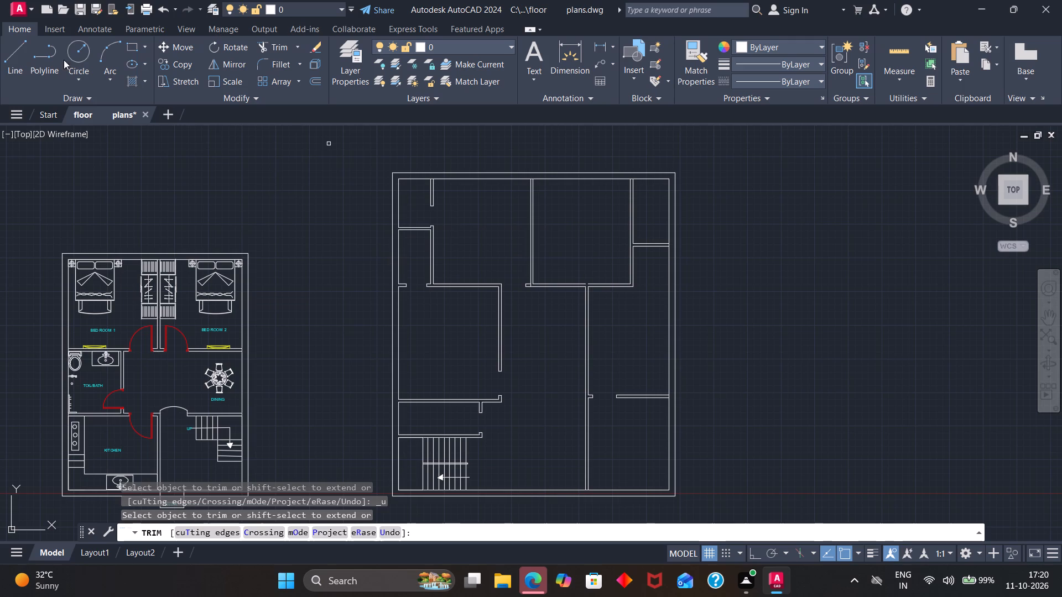
Draw a short line across the long vertical partition, level with the top edge of the lower-right horizontal partition.
click(6, 61)
scroll(579, 415, up, 3)
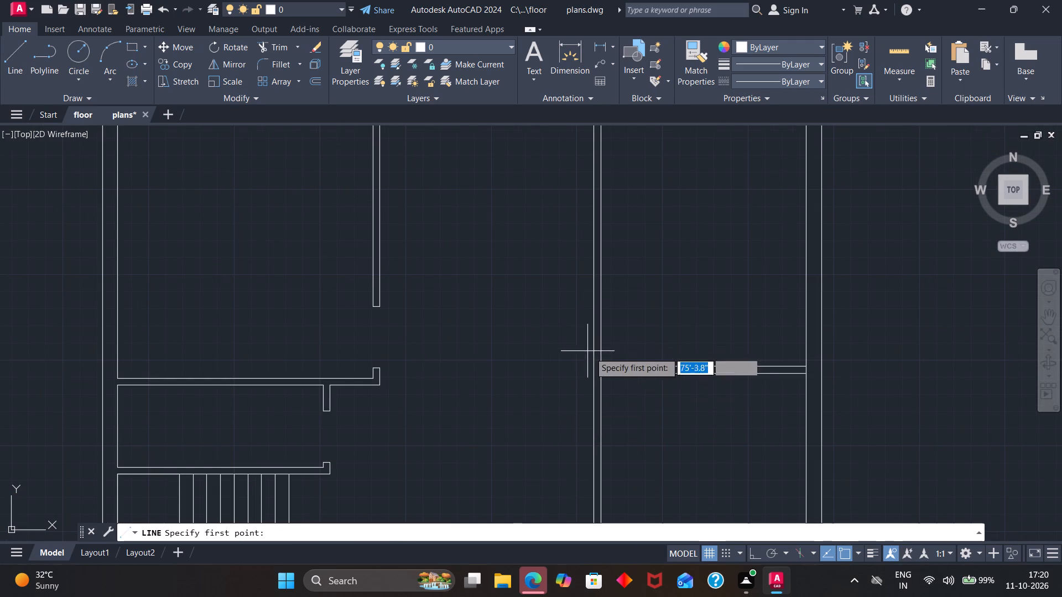
drag(604, 366, 596, 367)
click(592, 368)
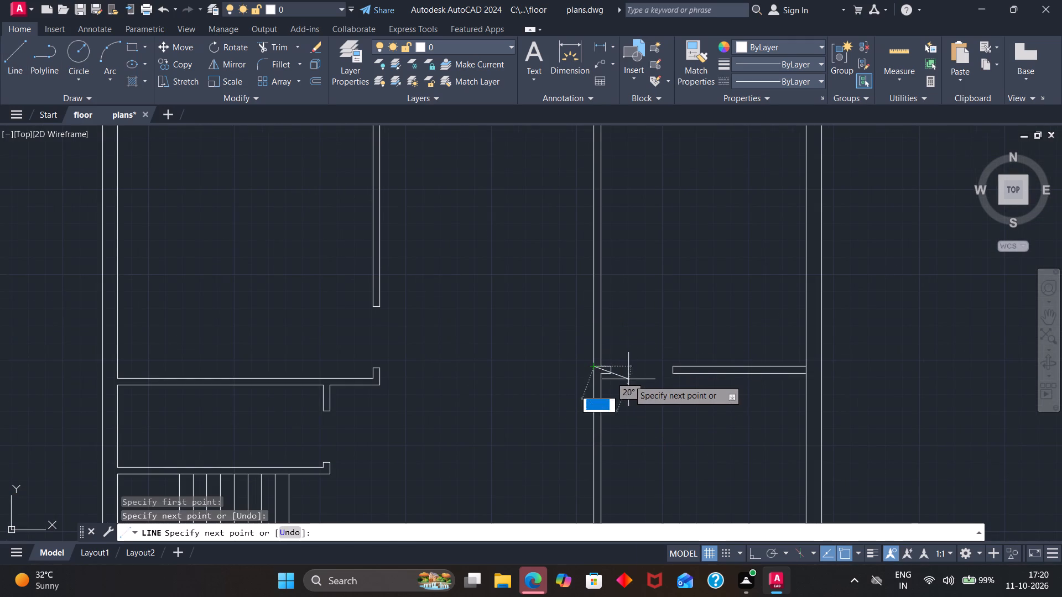
key(Escape)
Trim away the long vertical partition between the large upper room and the short line at the lower-right partition.
click(265, 47)
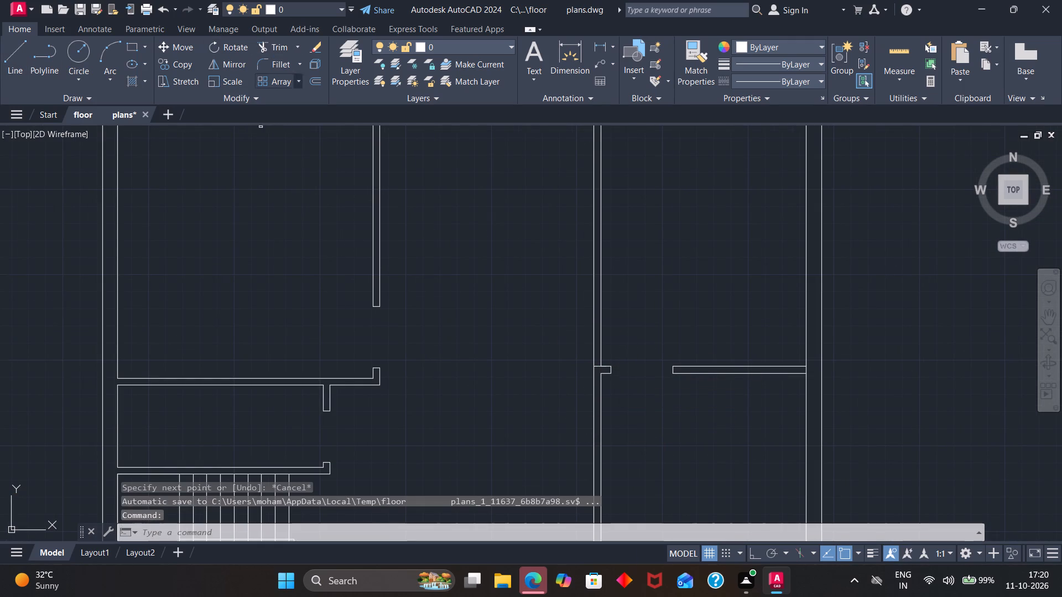
drag(644, 223, 533, 245)
scroll(545, 244, down, 3)
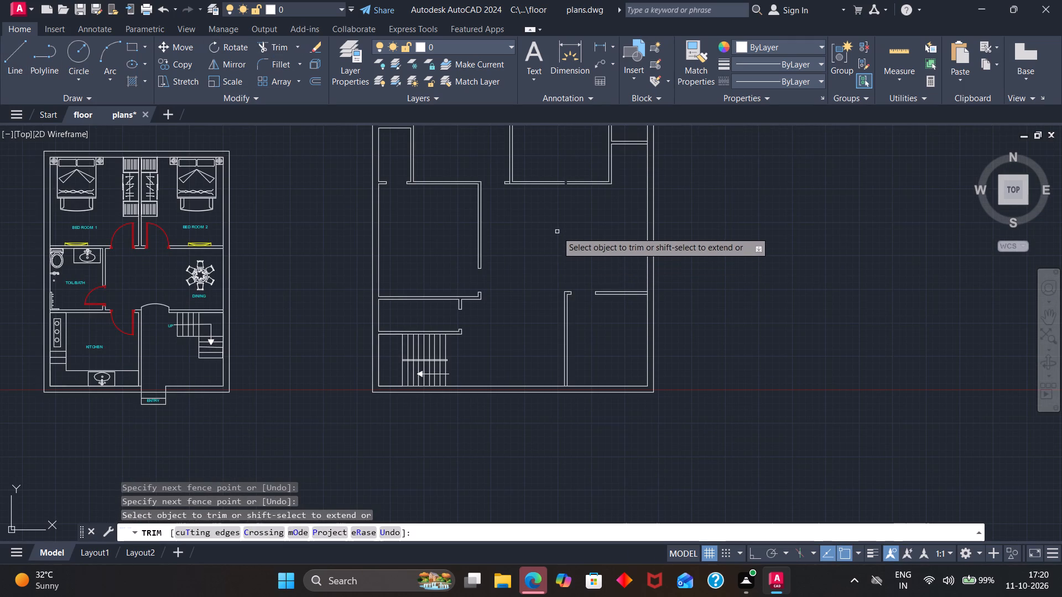
key(Escape)
Extend both lines of the large upper room's bottom partition across the gap at the former vertical partition junction.
text(ex)
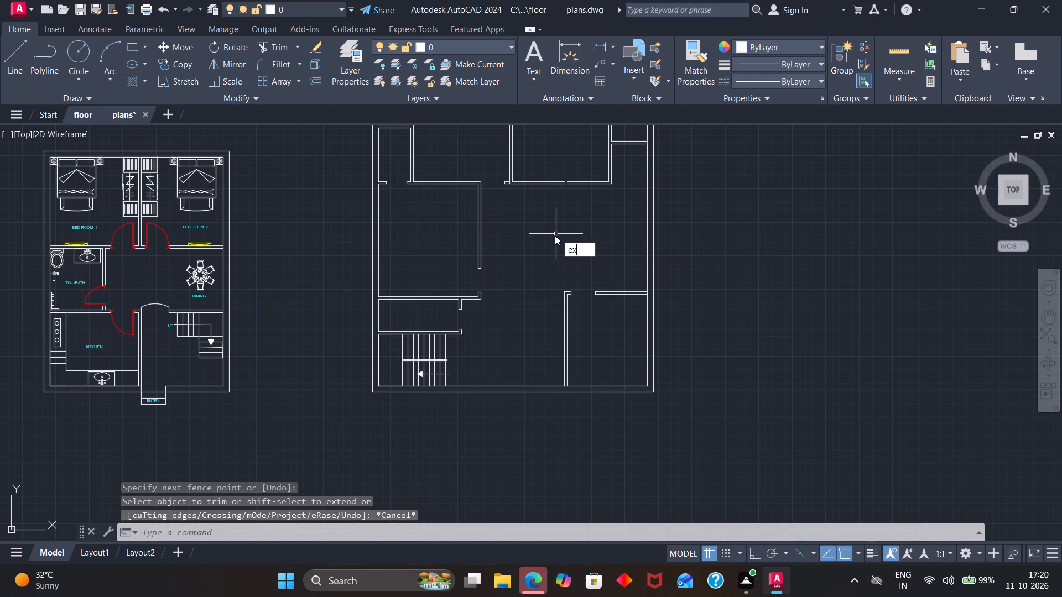
key(Return)
scroll(568, 155, up, 4)
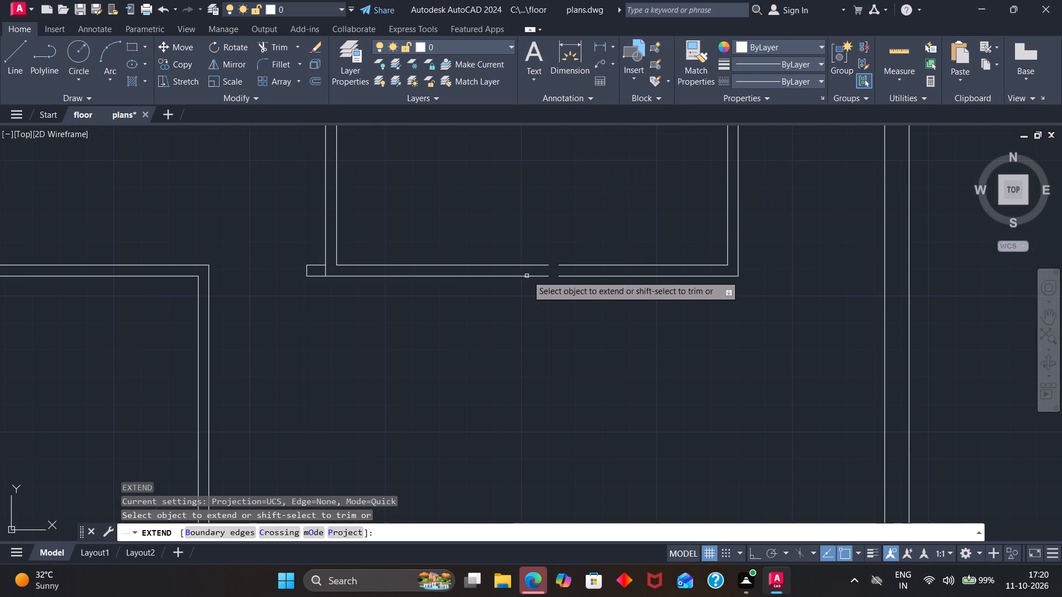
click(534, 264)
click(537, 275)
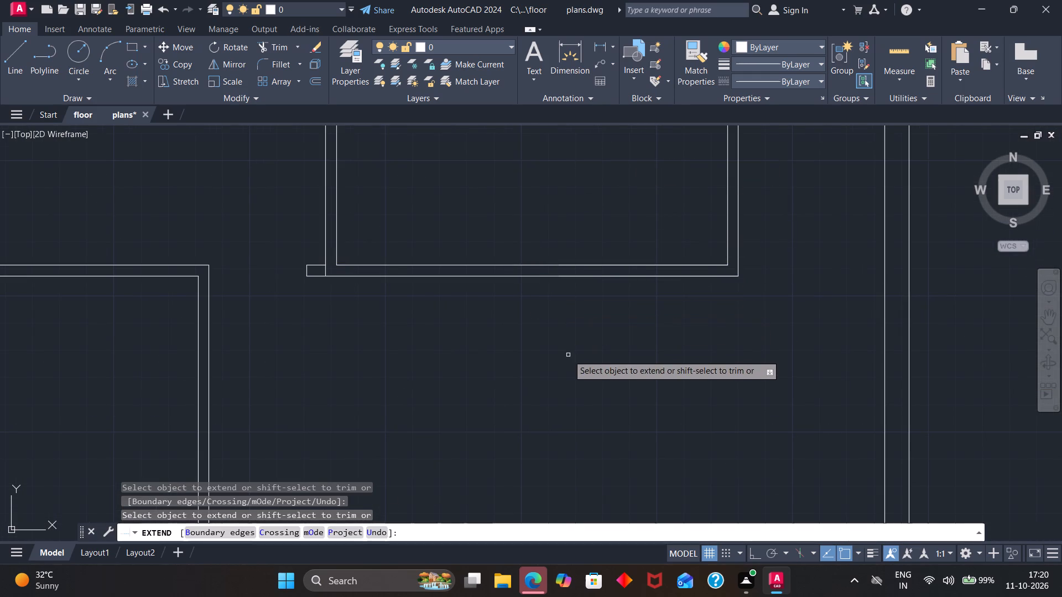
key(Escape)
Trim the short line crossing the bottom partition at the lower-left corner of the large upper room.
scroll(565, 358, down, 3)
scroll(494, 323, up, 3)
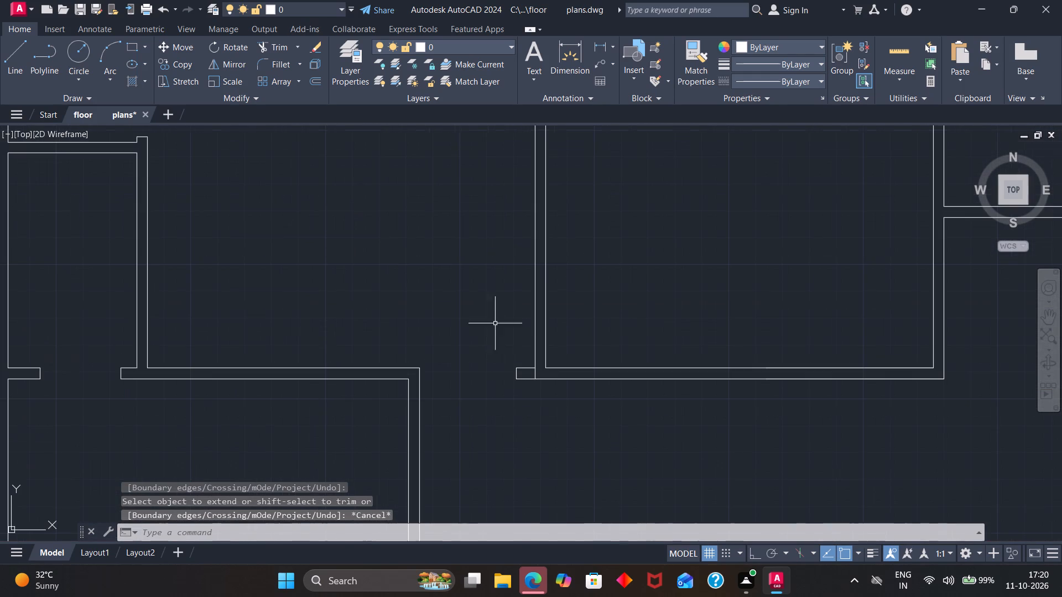
scroll(540, 392, up, 1)
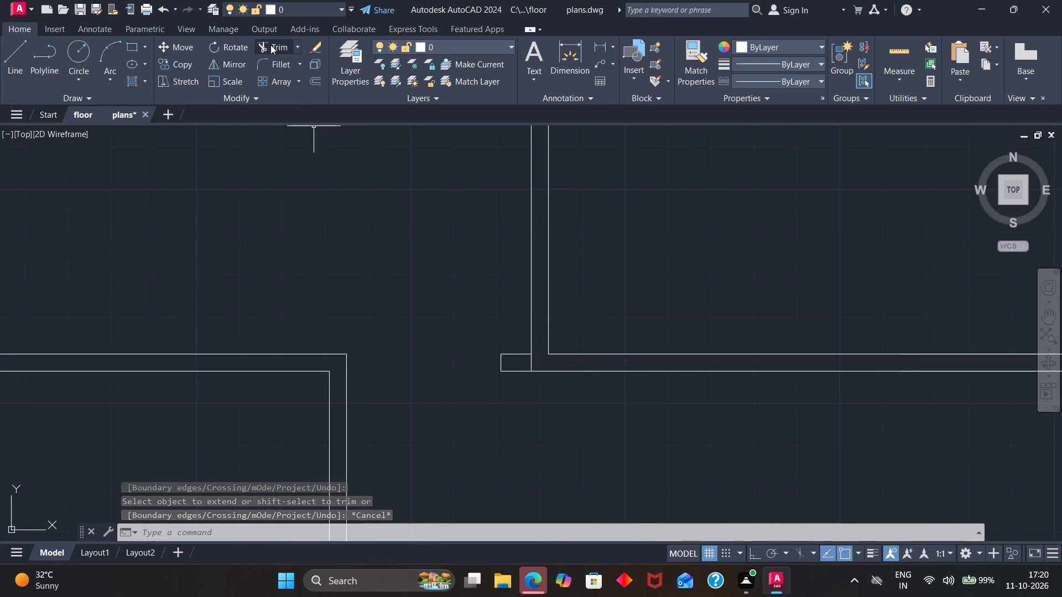
click(270, 45)
click(529, 365)
scroll(542, 374, down, 4)
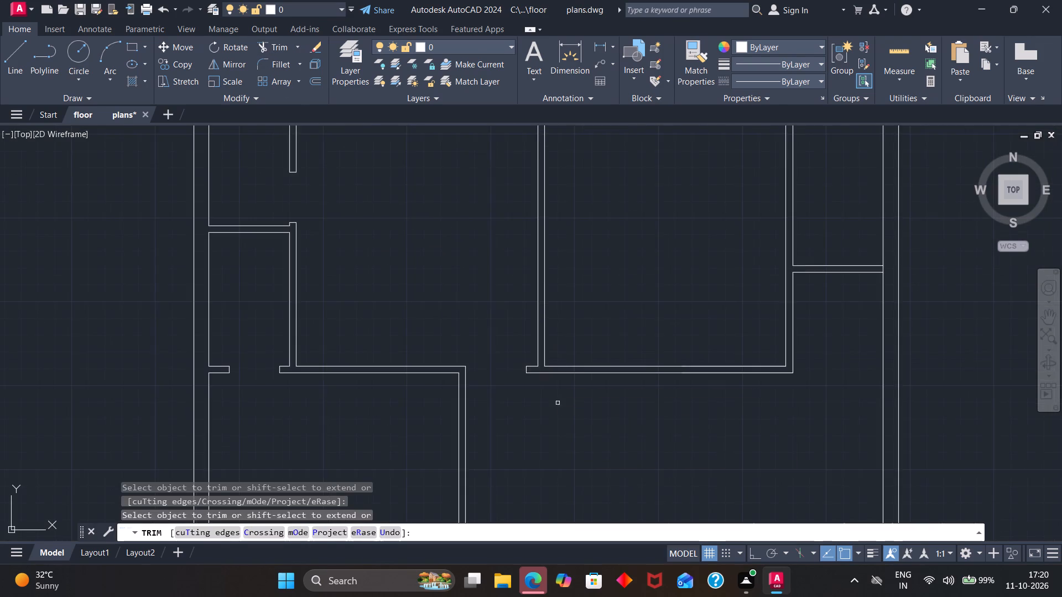
Draw a short line across the large upper room's bottom partition, along the right face of its left wall.
scroll(601, 462, down, 5)
scroll(637, 479, up, 5)
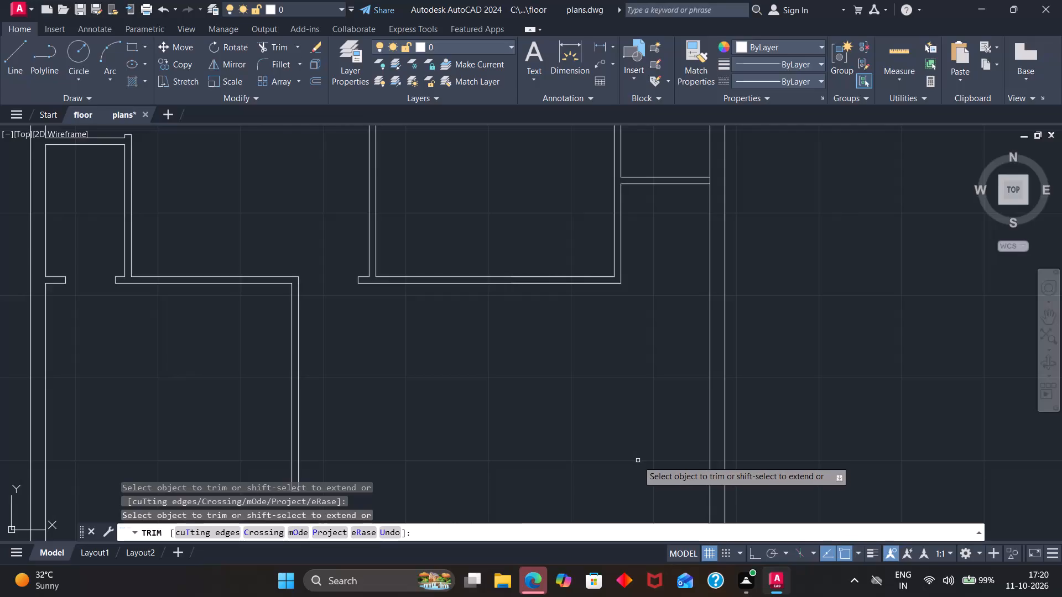
click(11, 56)
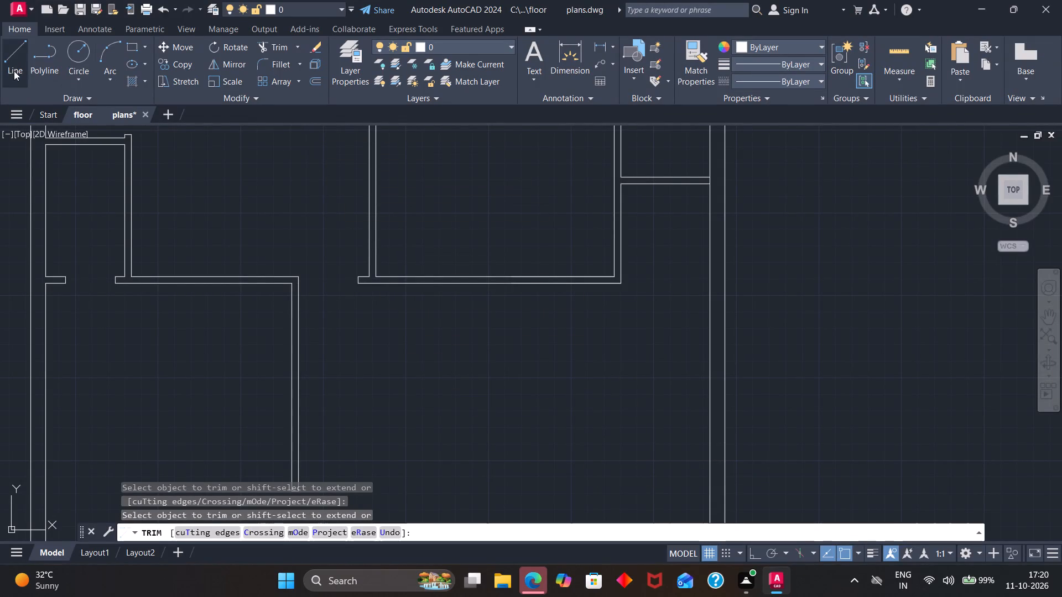
click(376, 277)
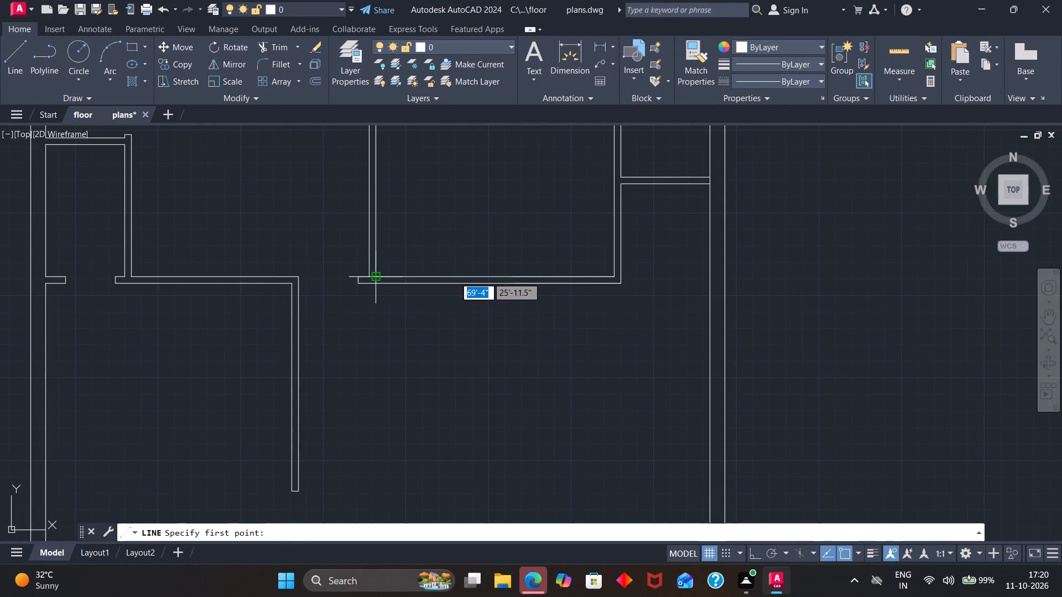
click(375, 285)
key(Escape)
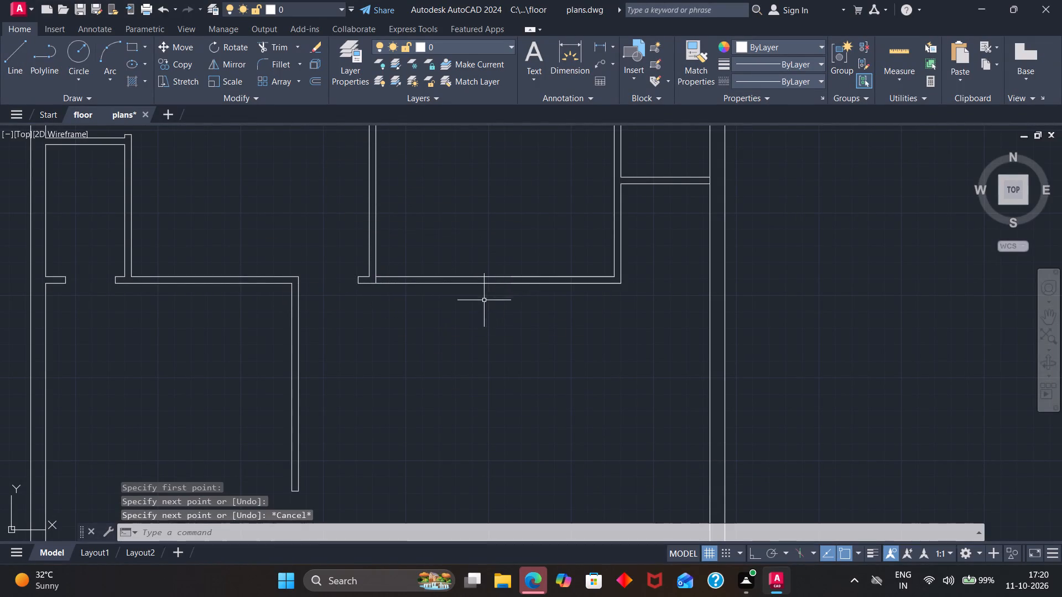
Offset the short line 5" to the right and that copy another 3' right to mark a door opening.
key(o)
key(Return)
key(5)
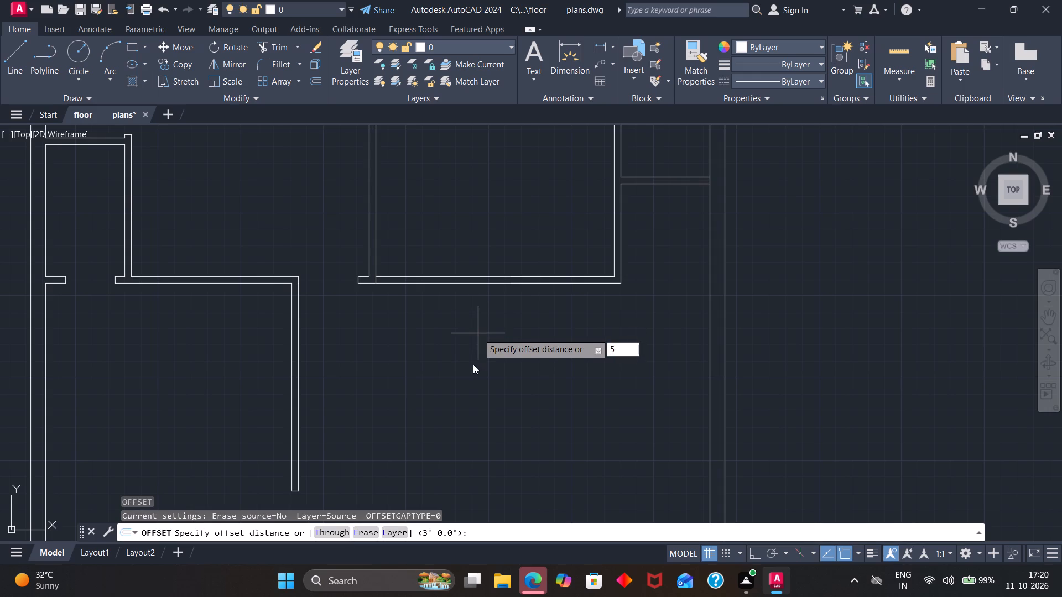
key(Return)
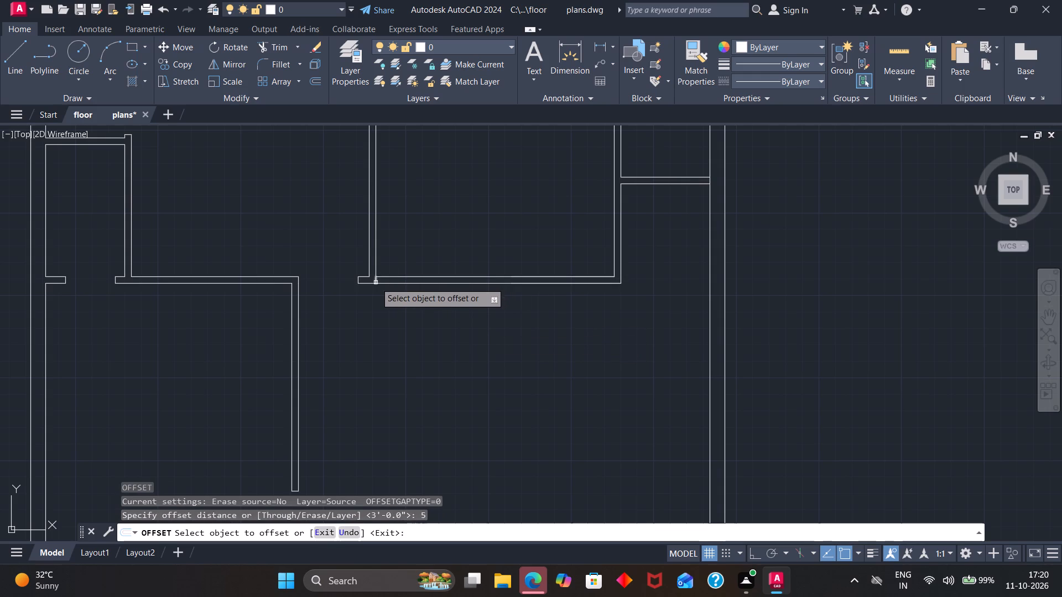
click(376, 281)
click(409, 285)
scroll(388, 280, up, 3)
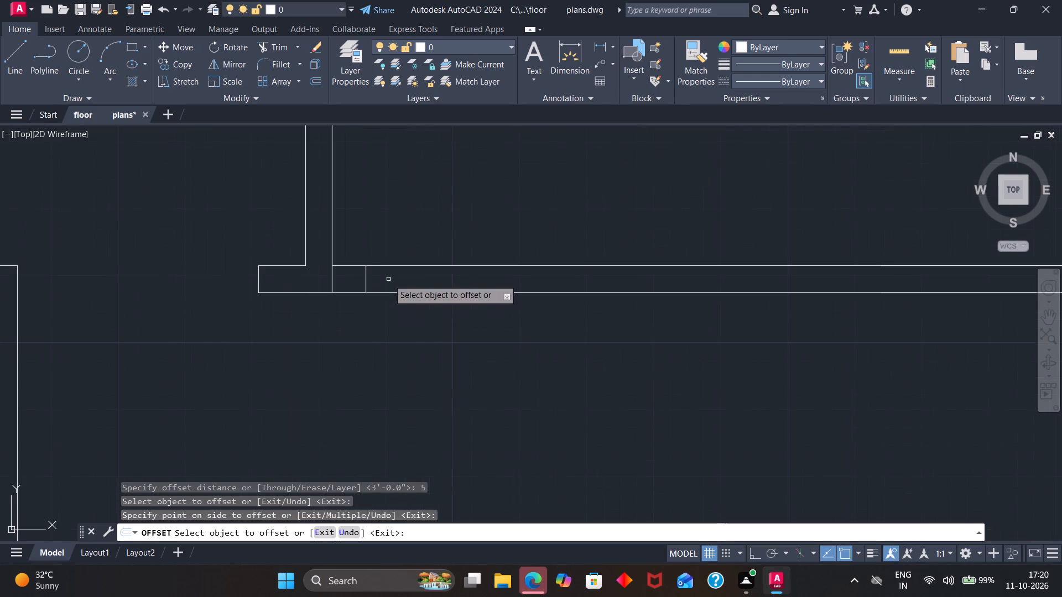
click(365, 274)
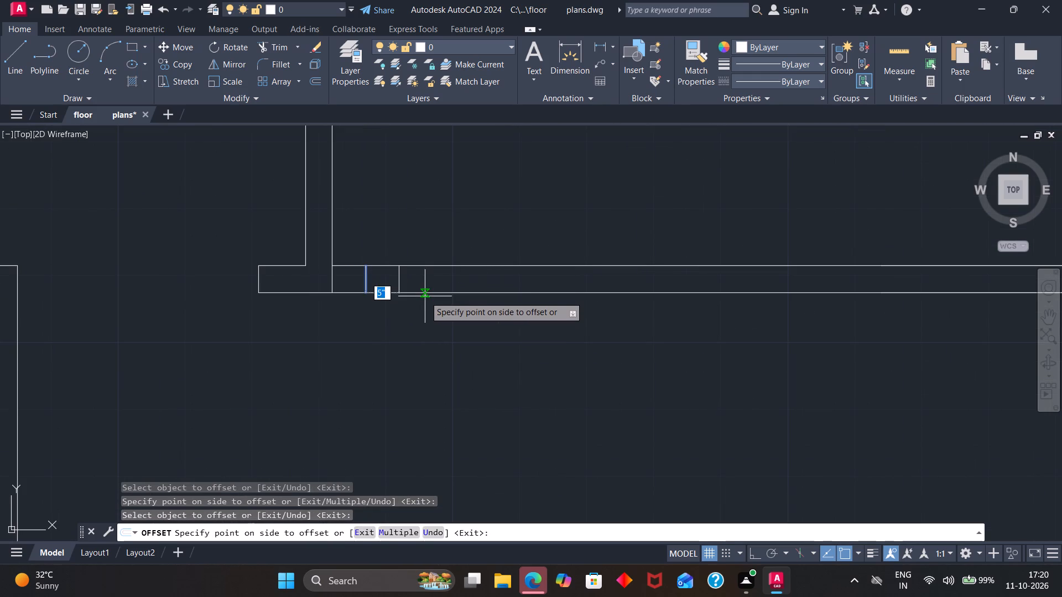
key(3)
key(apostrophe)
key(Return)
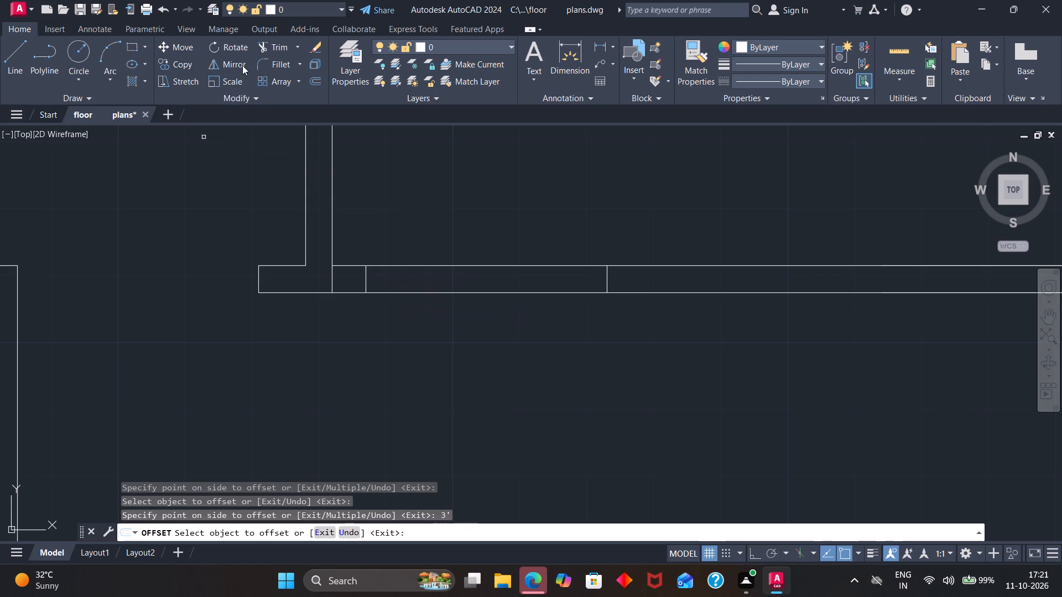
Trim the bottom partition between the jambs to open the 3' doorway, and remove the original short line at the left wall.
click(268, 49)
drag(432, 190, 443, 394)
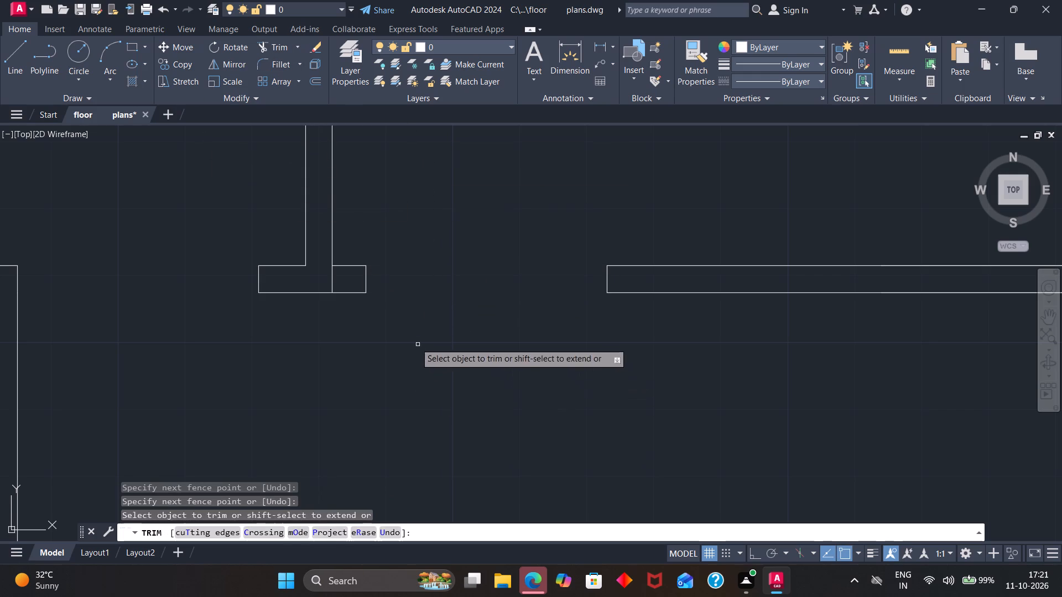
drag(343, 279, 329, 276)
Draw a short line across the left end of the upper-right small room's horizontal partition, along the adjoining wall's right face.
scroll(363, 272, down, 4)
scroll(417, 310, down, 2)
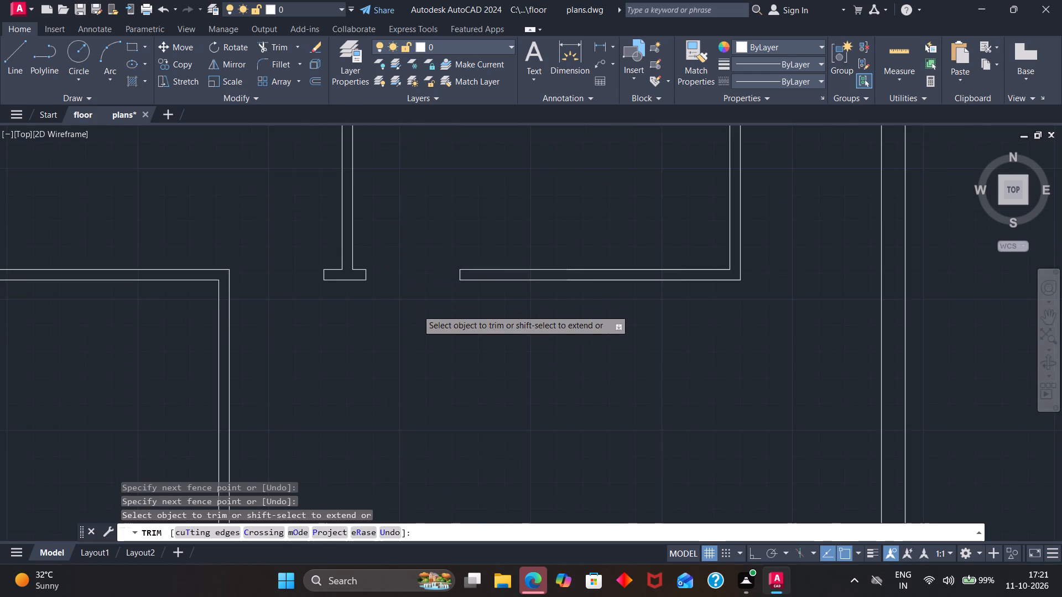
scroll(538, 410, down, 1)
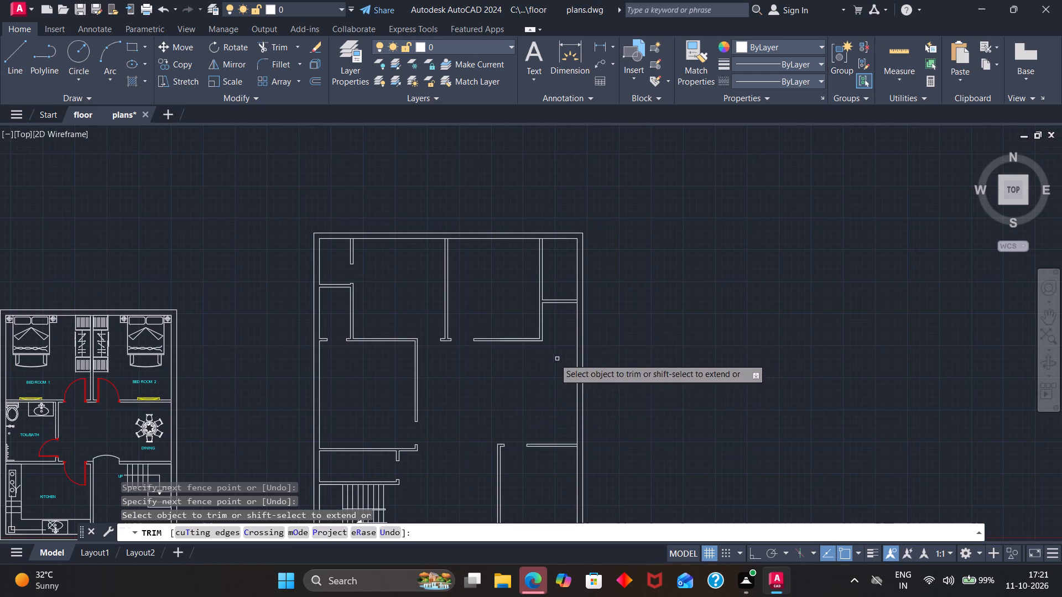
click(20, 62)
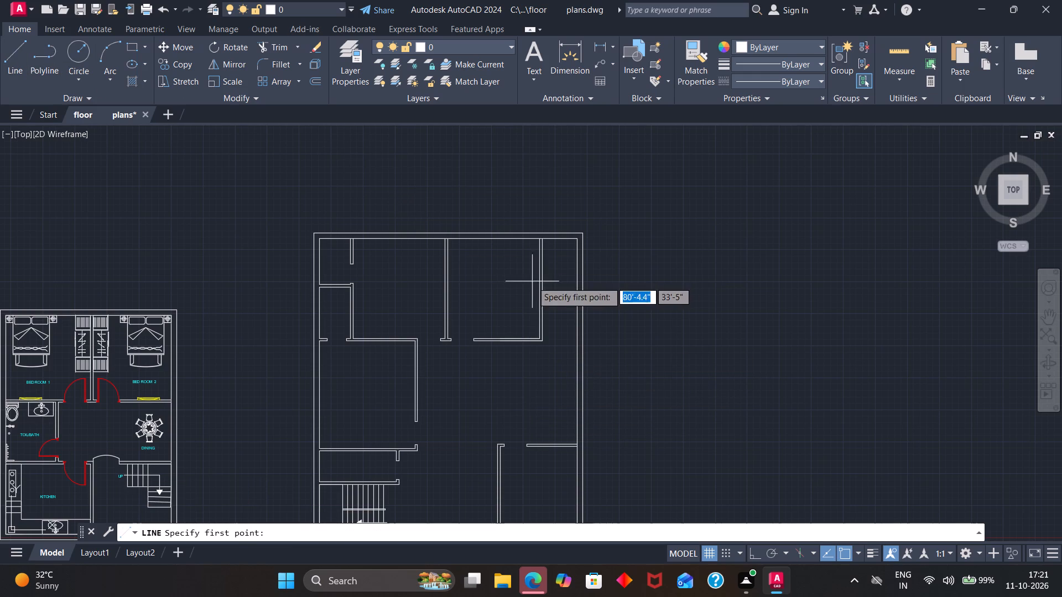
scroll(556, 314, up, 3)
scroll(525, 280, up, 3)
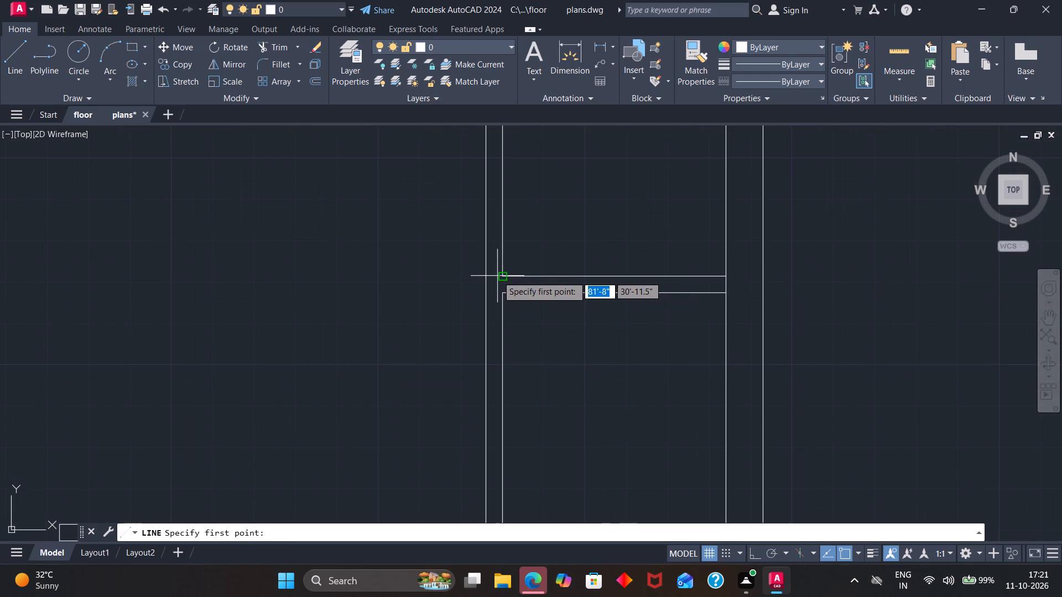
click(499, 276)
click(502, 294)
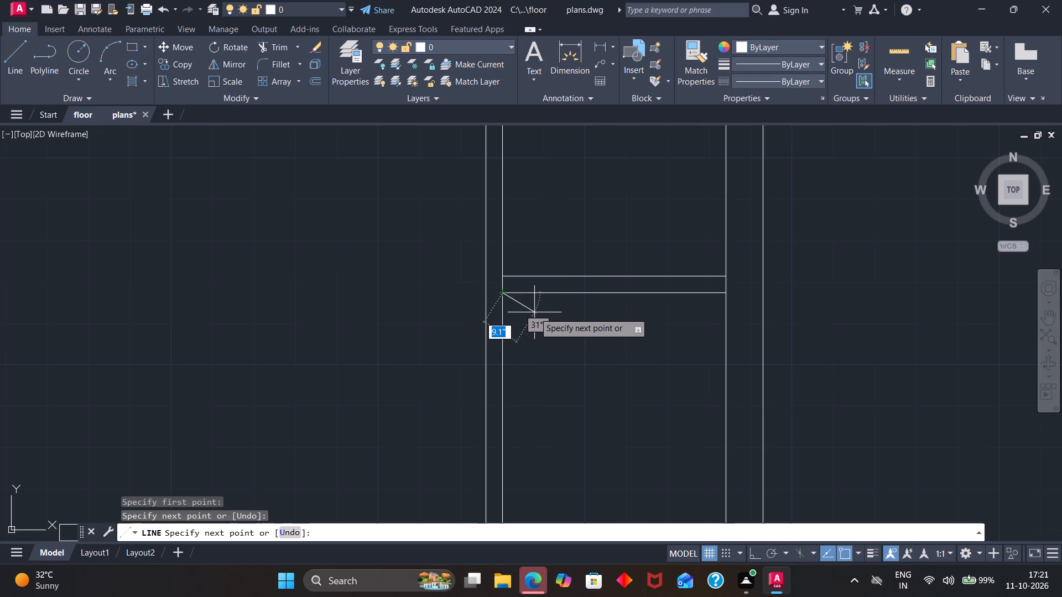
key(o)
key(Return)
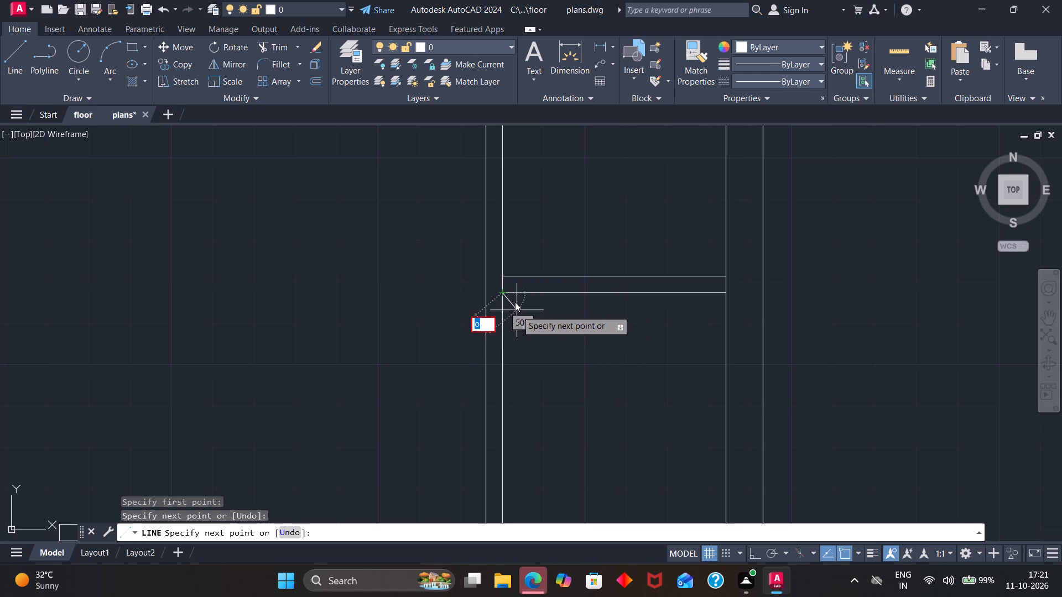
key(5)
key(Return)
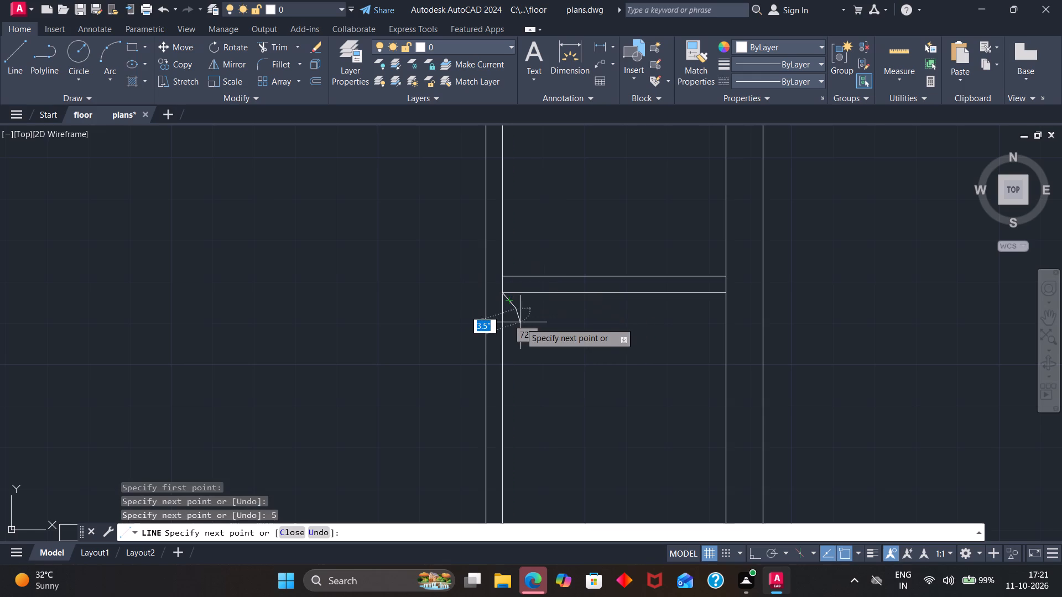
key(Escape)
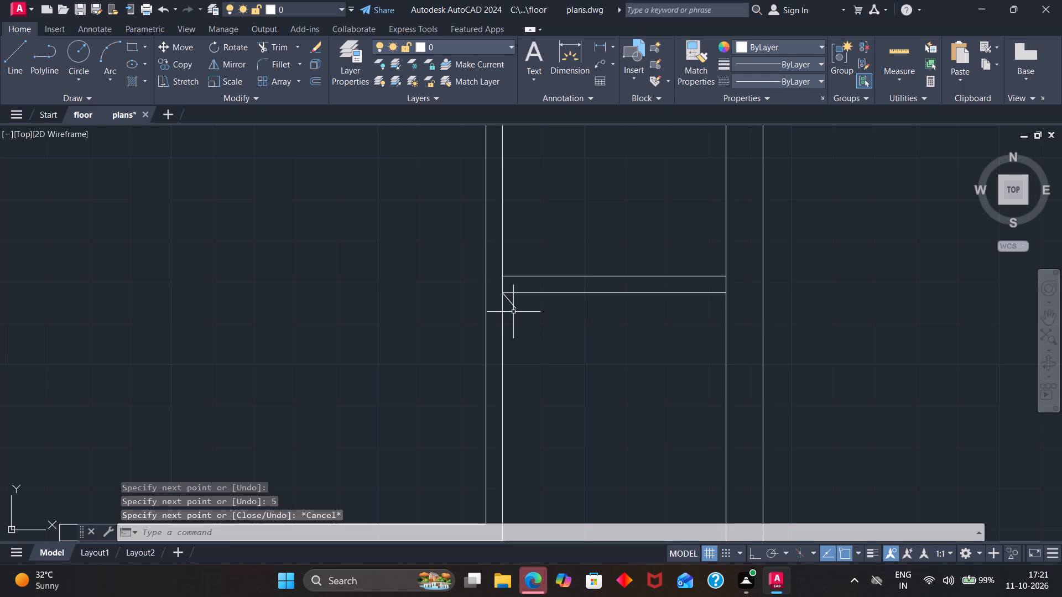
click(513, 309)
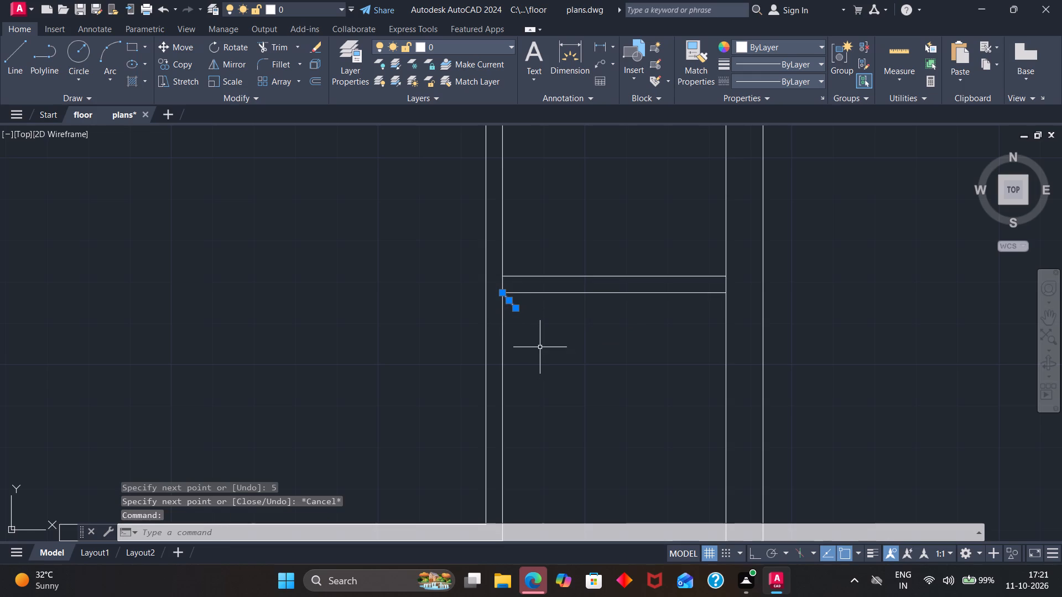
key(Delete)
Offset the short line at the small room partition's left end 5" to the right, and that copy another 2'6" right for a door opening.
key(o)
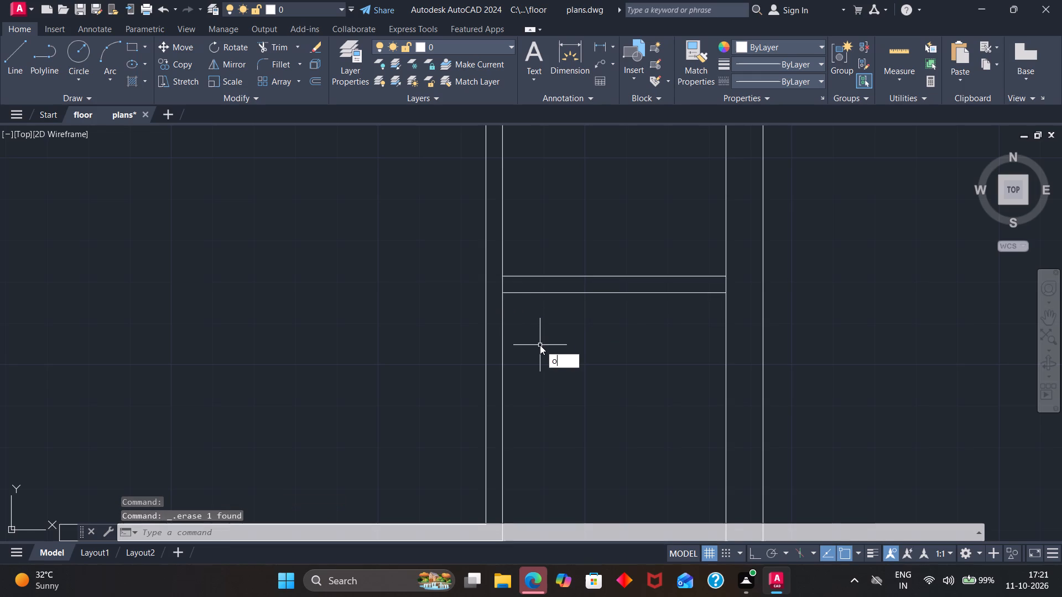
key(Return)
key(5)
key(Return)
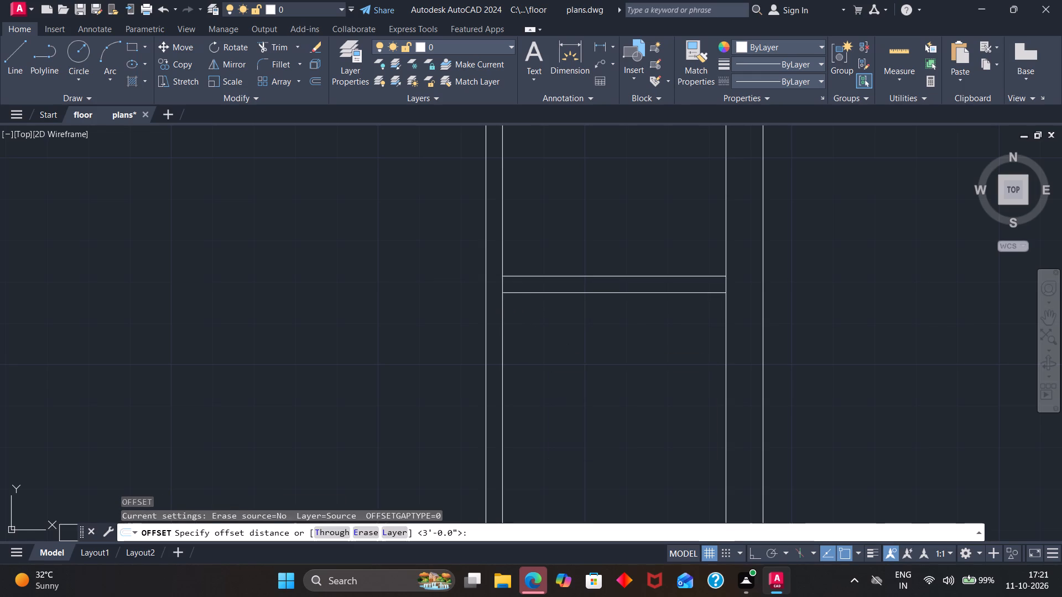
click(503, 289)
click(535, 287)
text(2')
key(6)
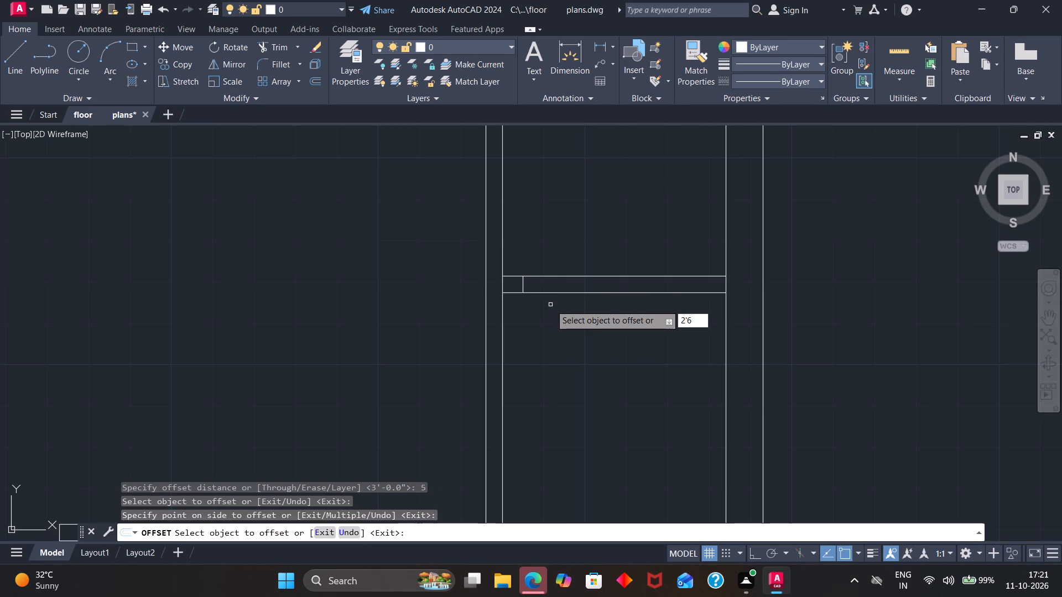
key(Return)
click(522, 285)
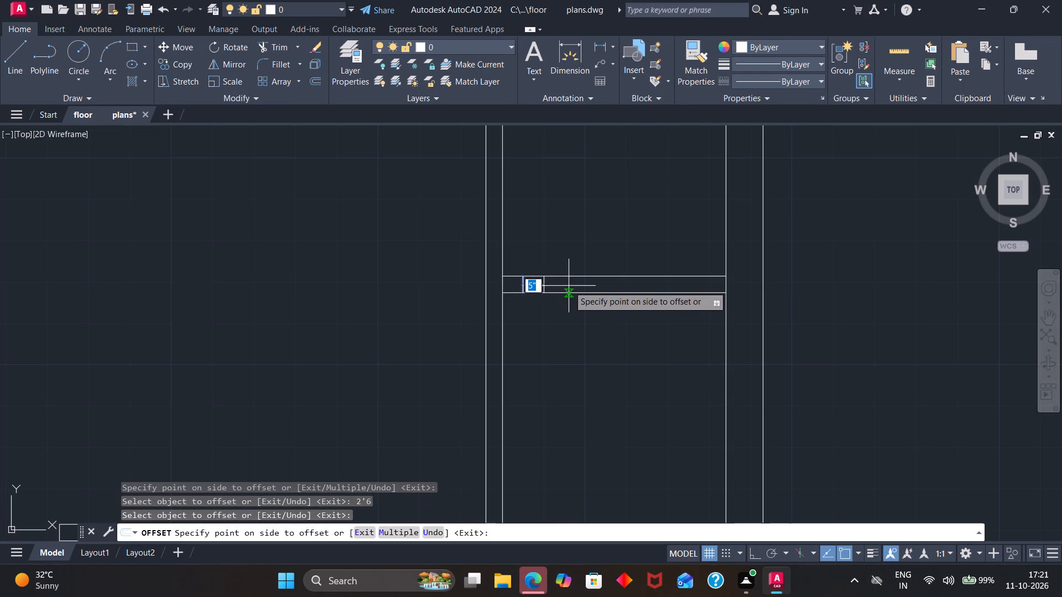
key(2)
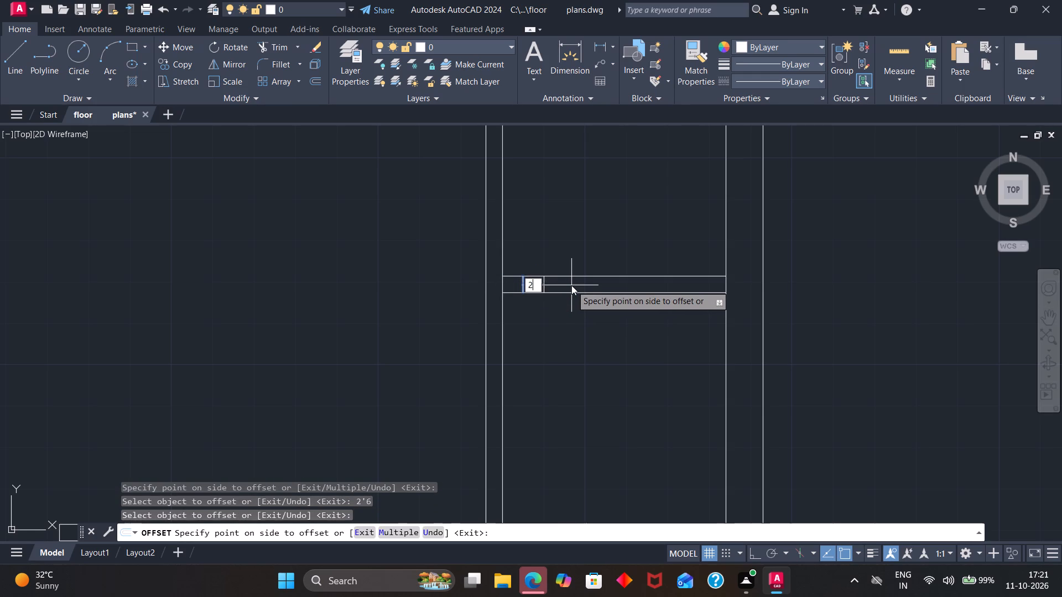
key(apostrophe)
key(6)
key(Return)
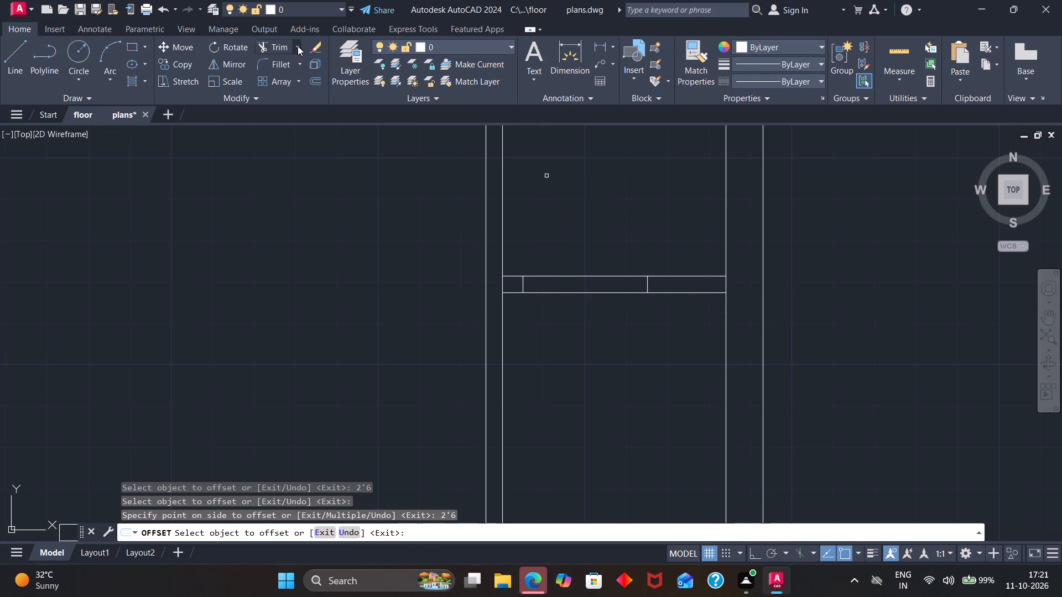
Trim the small room's partition between the jambs to open the 2'6" doorway, and clear the line where its left stub meets the wall.
click(286, 46)
drag(580, 212, 616, 448)
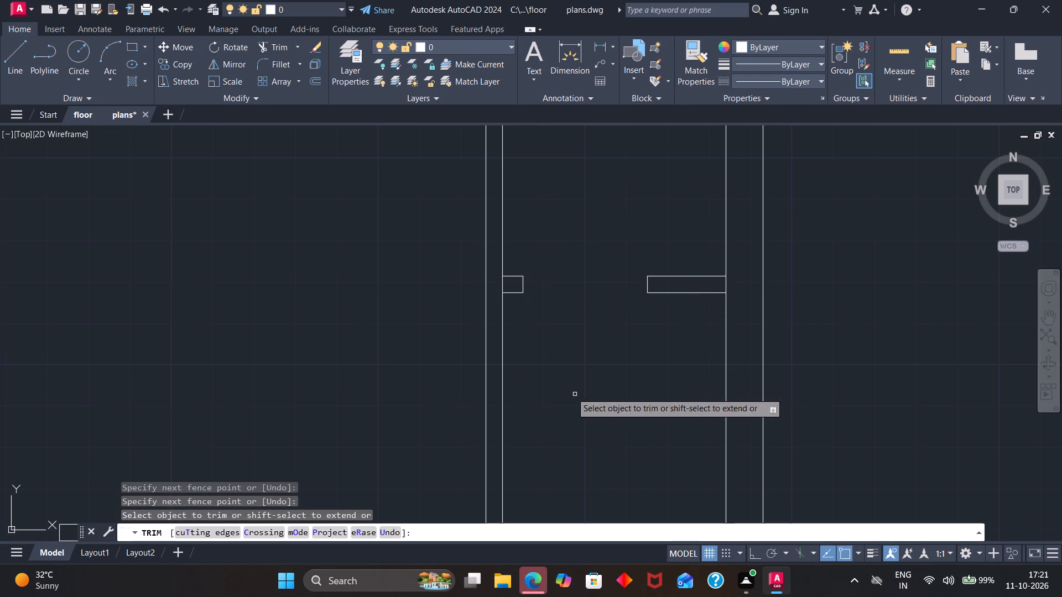
scroll(518, 299, up, 3)
drag(460, 248, 443, 247)
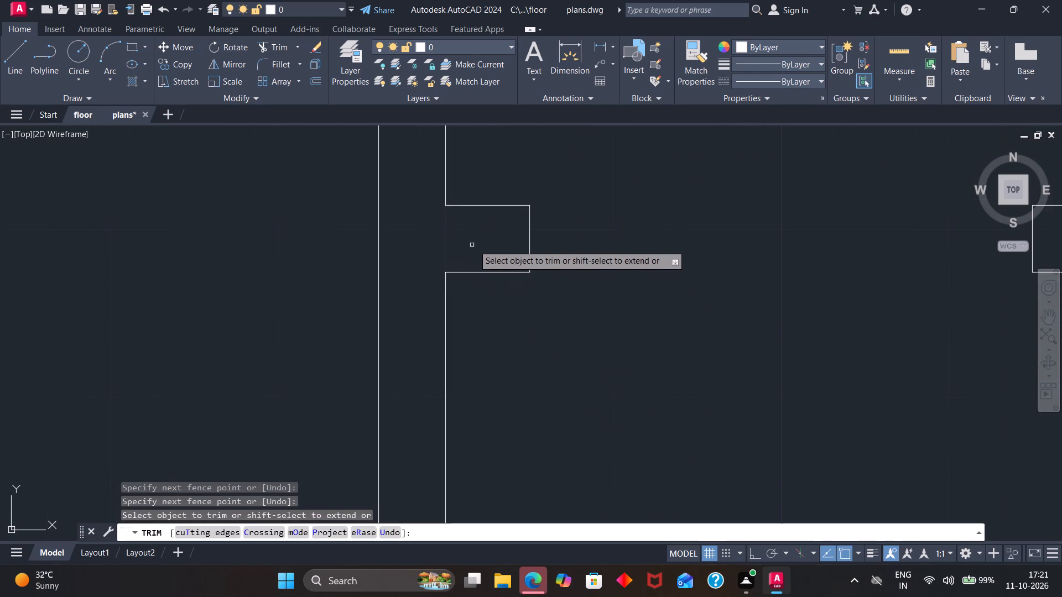
scroll(480, 244, down, 3)
scroll(570, 298, down, 3)
scroll(555, 349, down, 2)
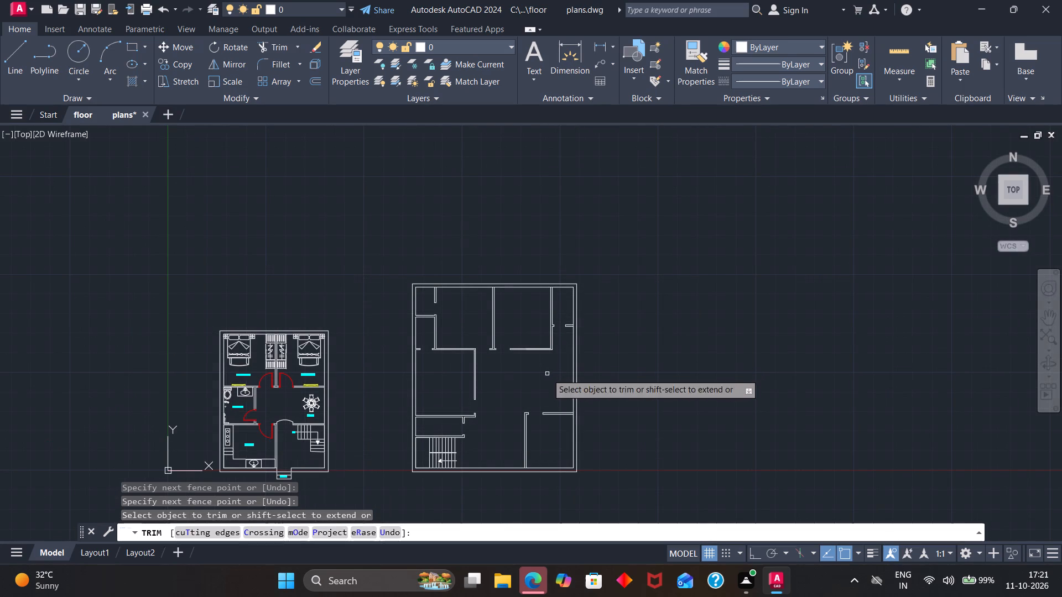
key(Escape)
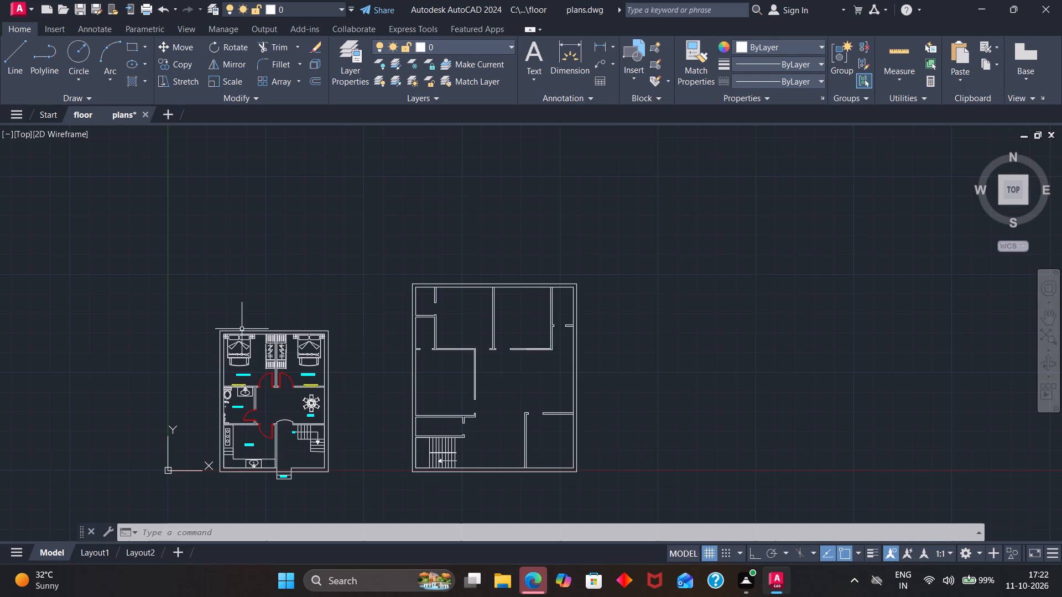
Copy the bed with side tables from Bed Room 1, by its upper-left corner, into the new plan's upper-left bedroom.
scroll(235, 330, up, 3)
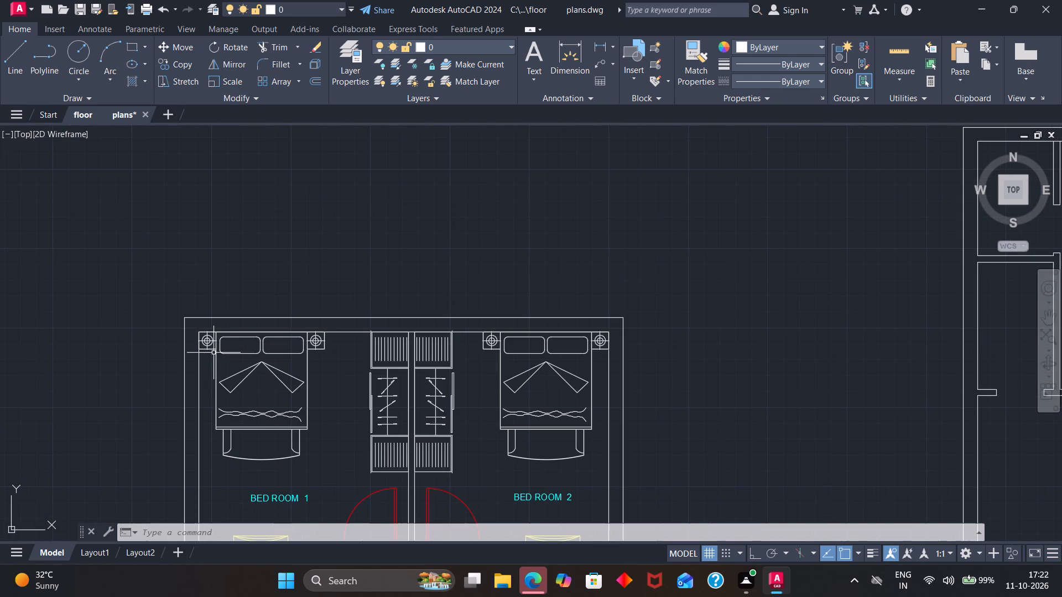
text(co)
key(Return)
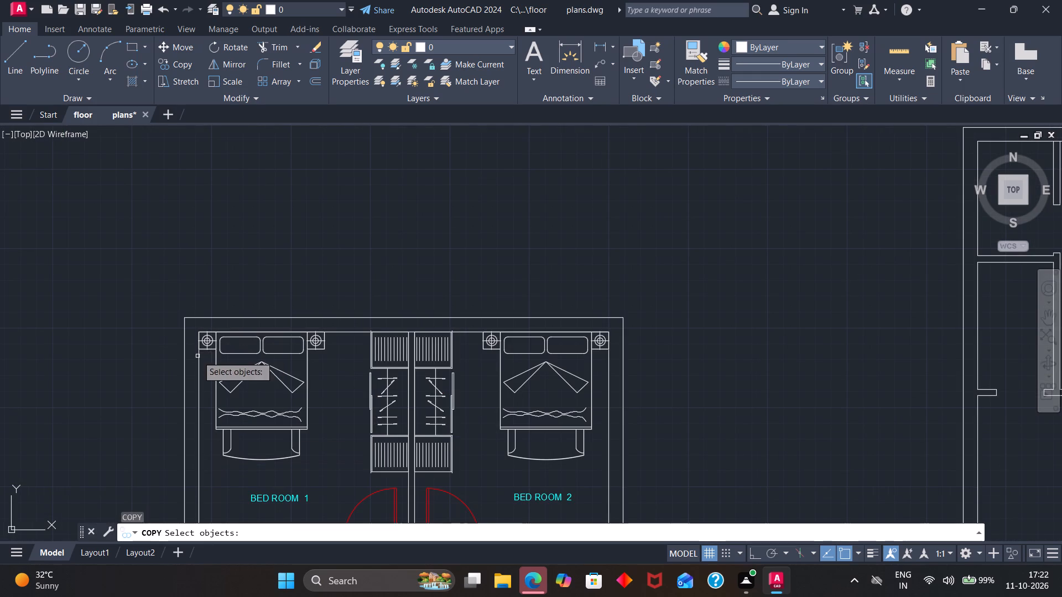
click(201, 338)
key(Return)
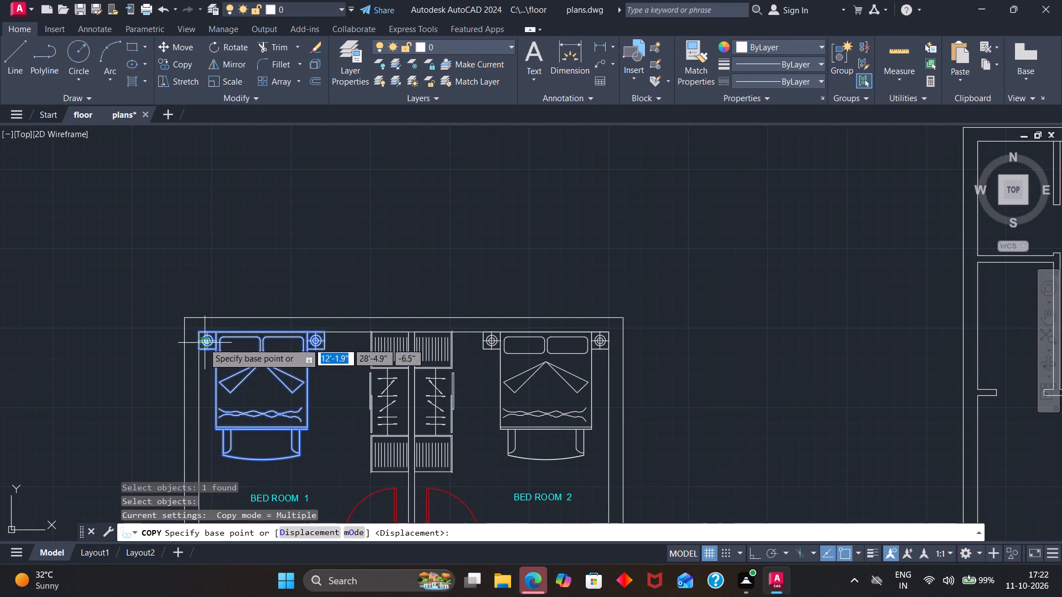
click(197, 333)
scroll(367, 321, down, 3)
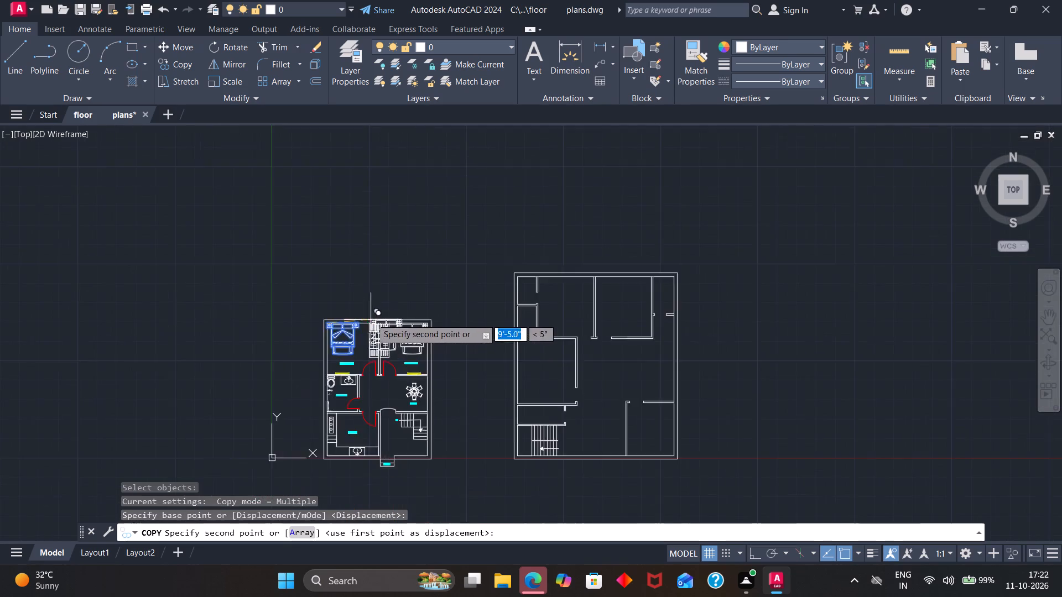
scroll(373, 318, down, 3)
scroll(466, 303, up, 5)
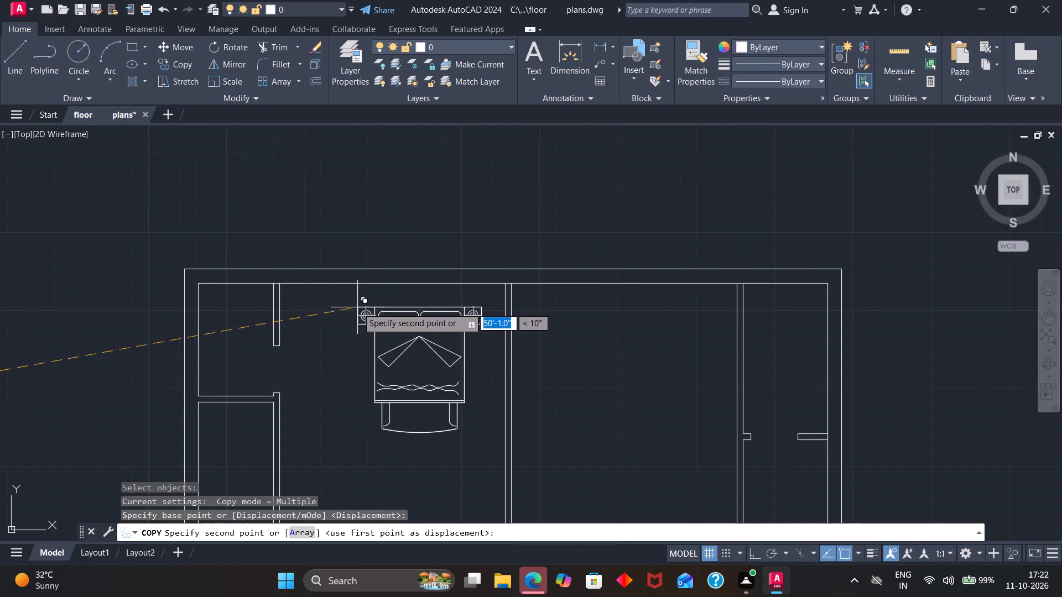
click(357, 307)
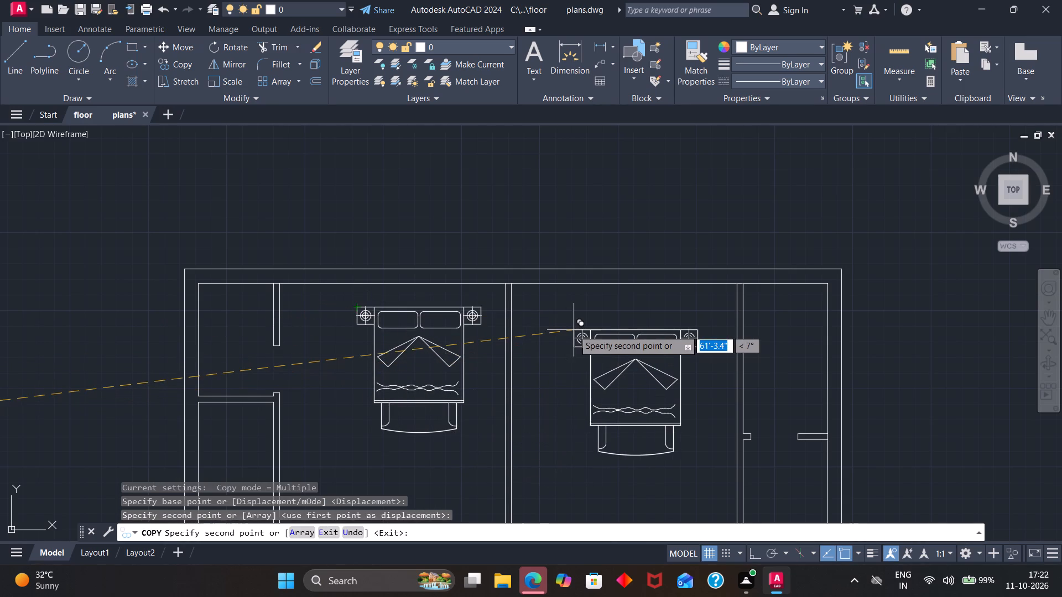
Place two more copies of the bed, in the new plan's upper-right bedroom and in the bedroom on the left below.
click(586, 320)
scroll(589, 318, down, 3)
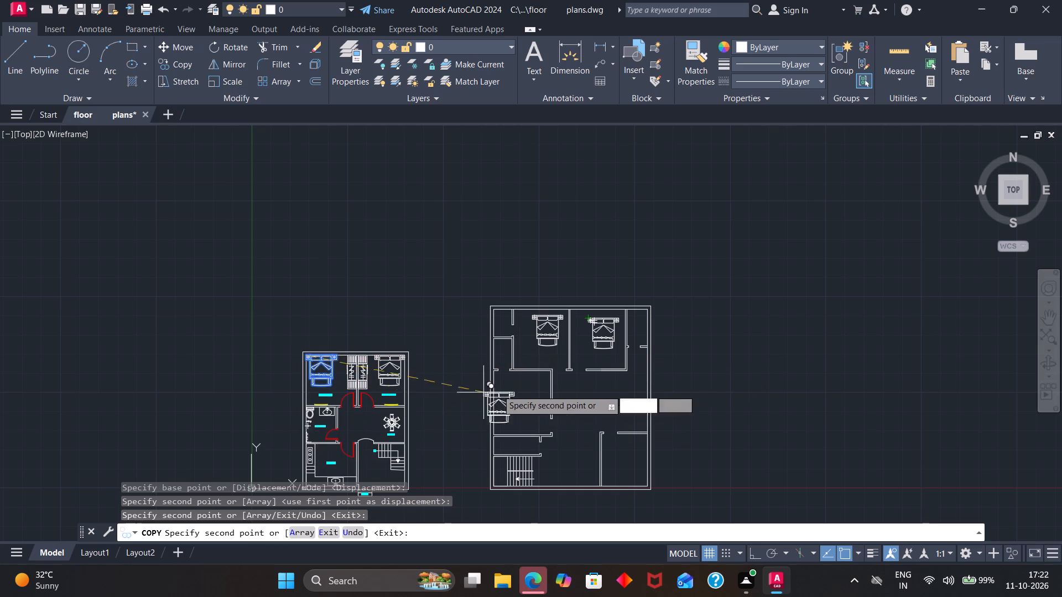
scroll(532, 392, up, 3)
click(459, 352)
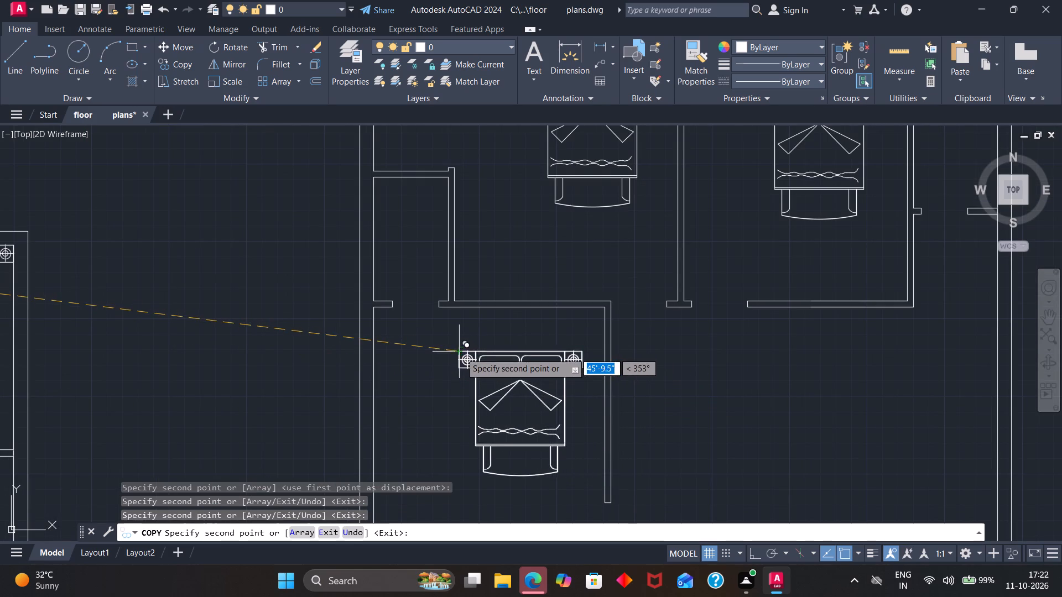
key(Escape)
Move the upper-left bedroom's bed set so its upper-right corner meets the room's top-right inner corner.
scroll(621, 279, down, 2)
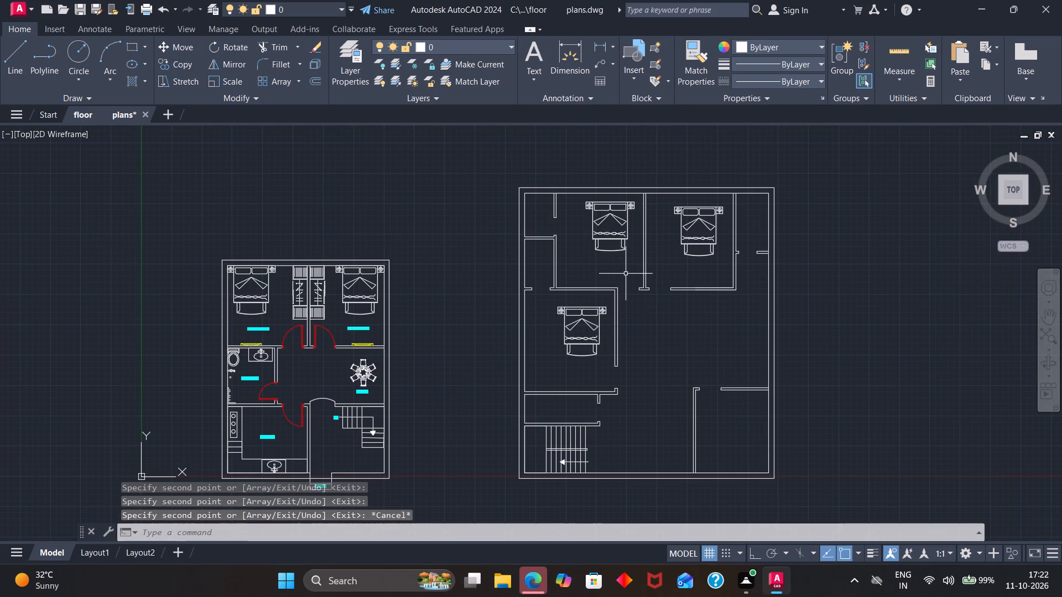
key(m)
key(Return)
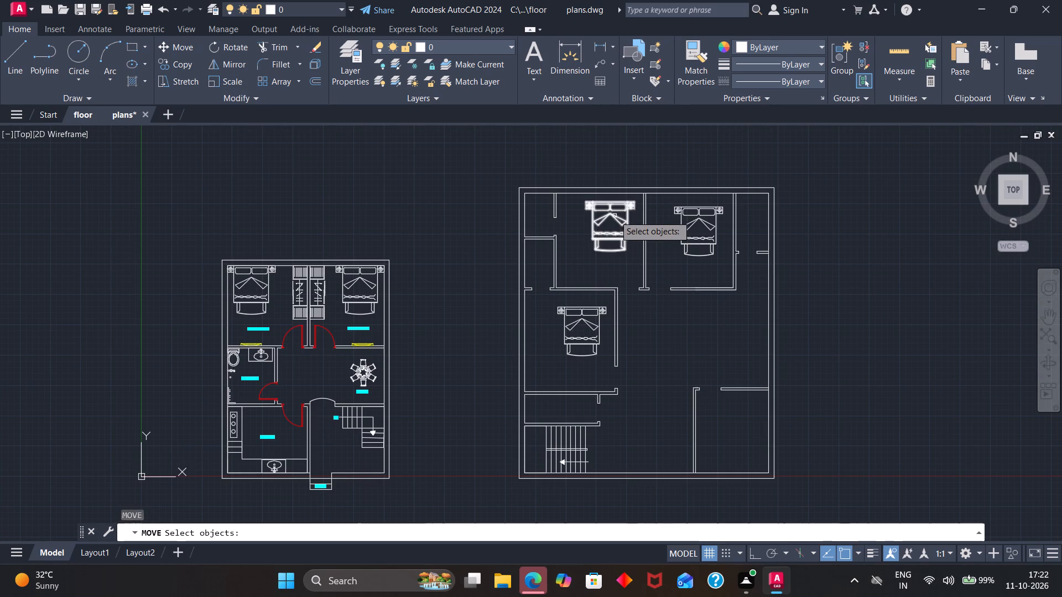
click(615, 216)
key(Return)
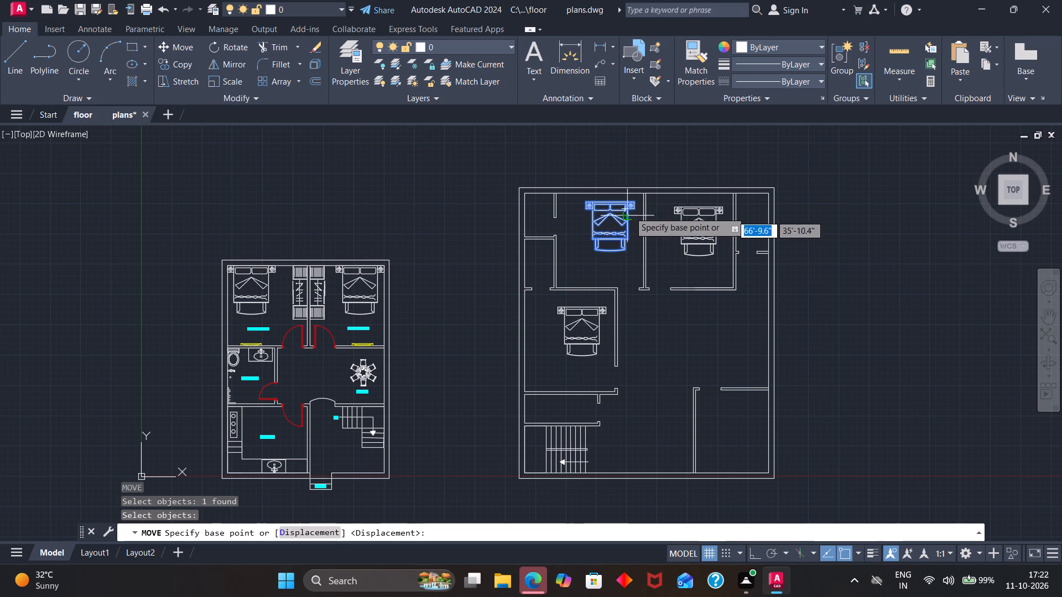
scroll(633, 199, up, 2)
click(630, 205)
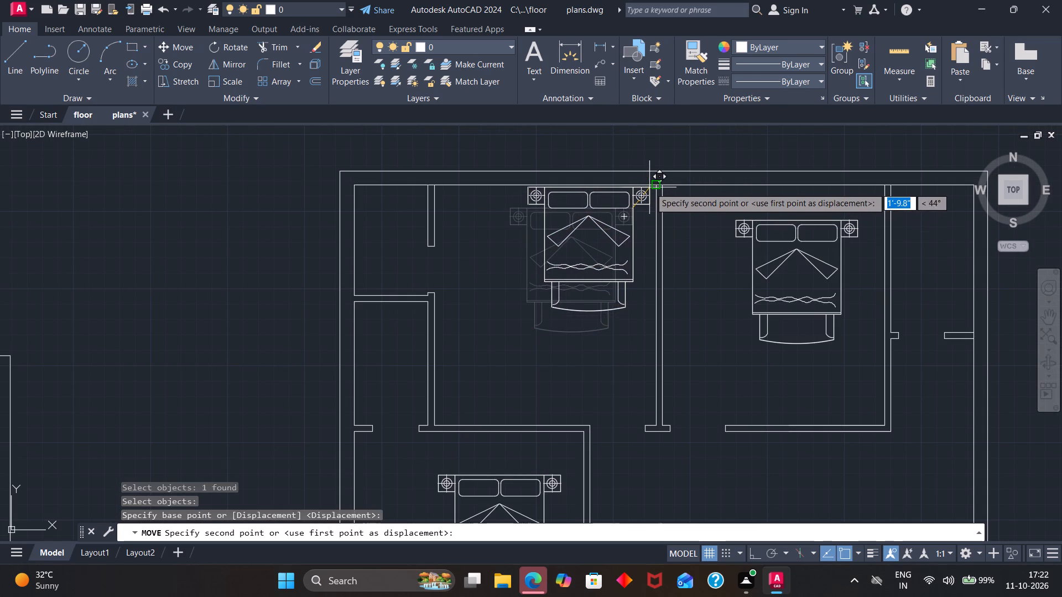
click(653, 186)
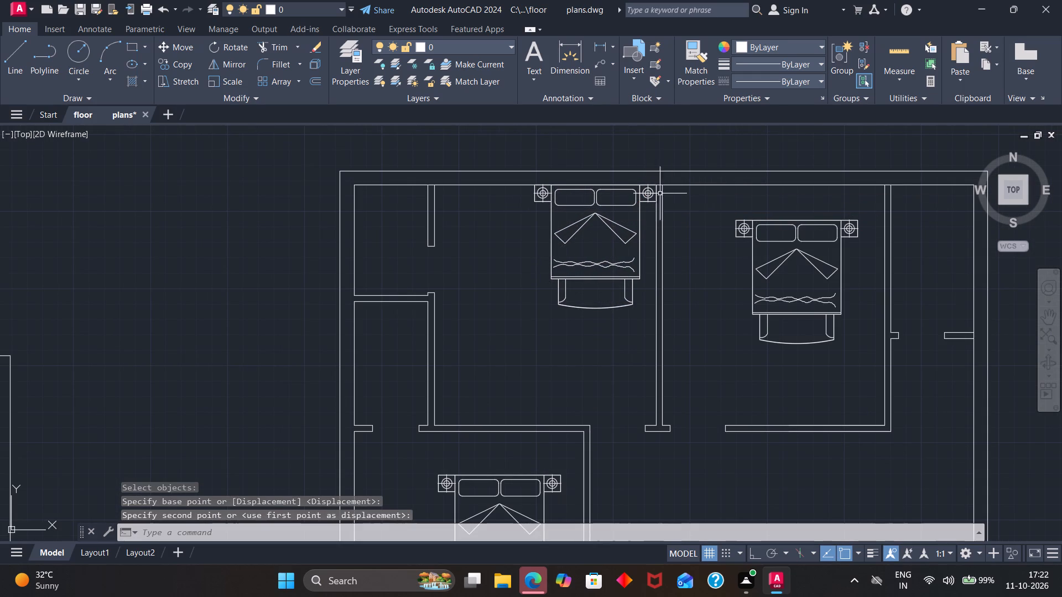
Move the upper-right bedroom's bed set so its upper-right corner meets that room's top-right inner corner.
key(Return)
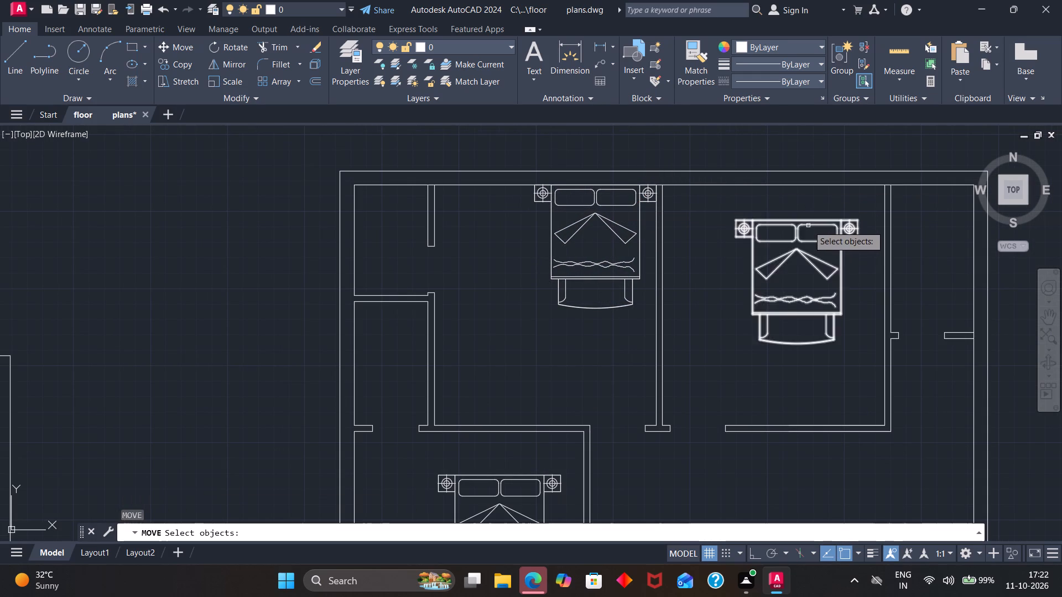
click(808, 224)
key(Return)
click(861, 220)
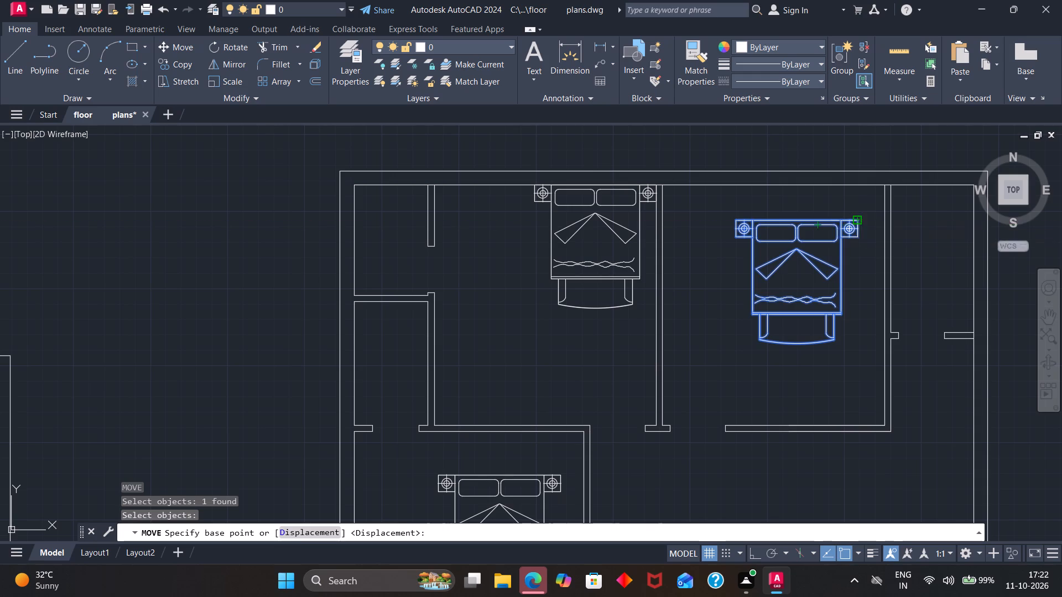
click(886, 188)
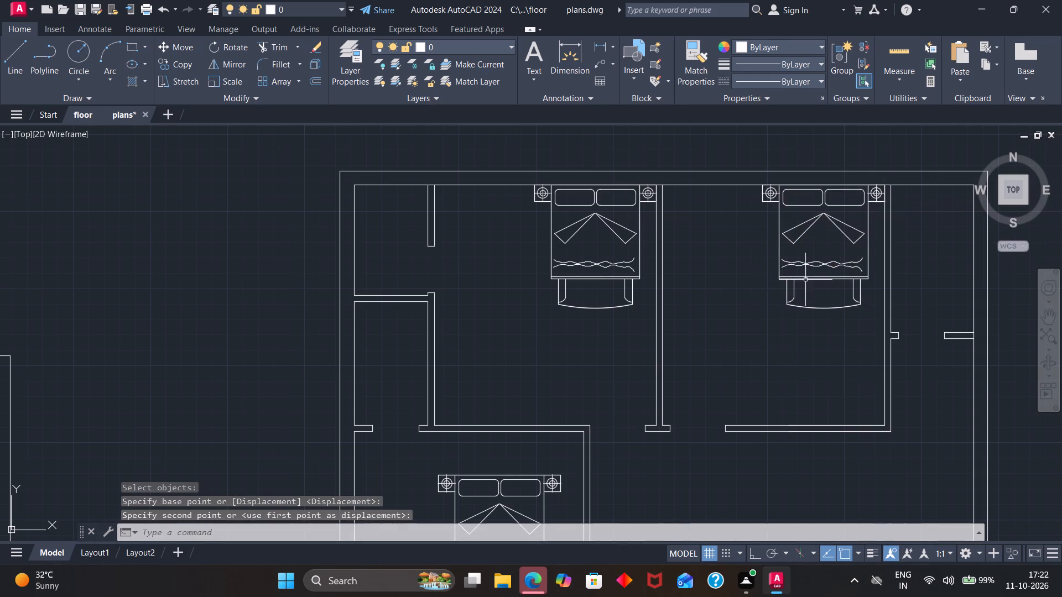
Move the lower-left bedroom's bed set so its upper-right corner meets that room's top-right inner corner.
key(Return)
click(557, 484)
key(Return)
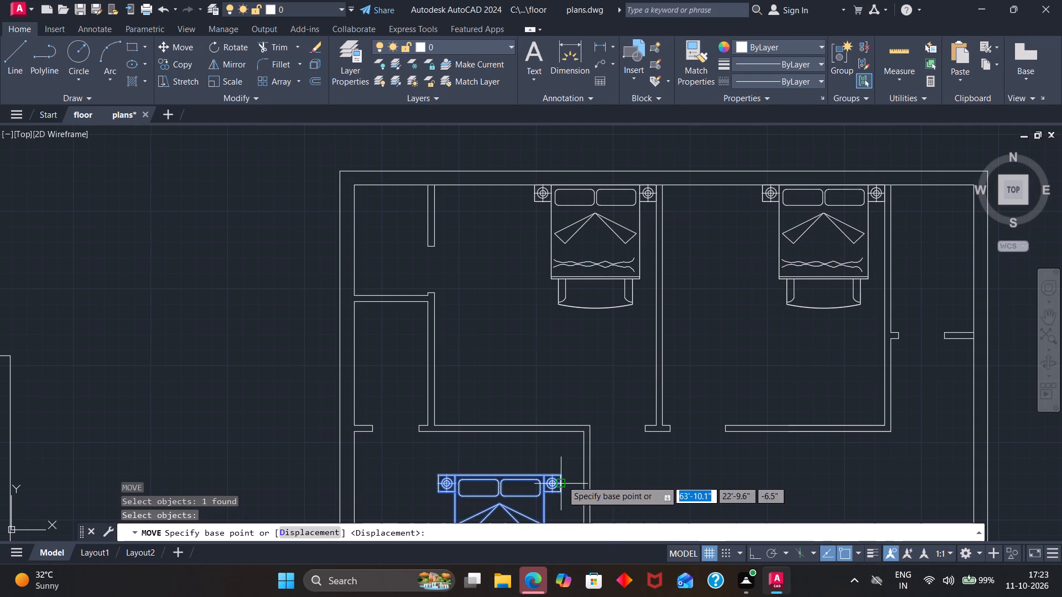
click(563, 474)
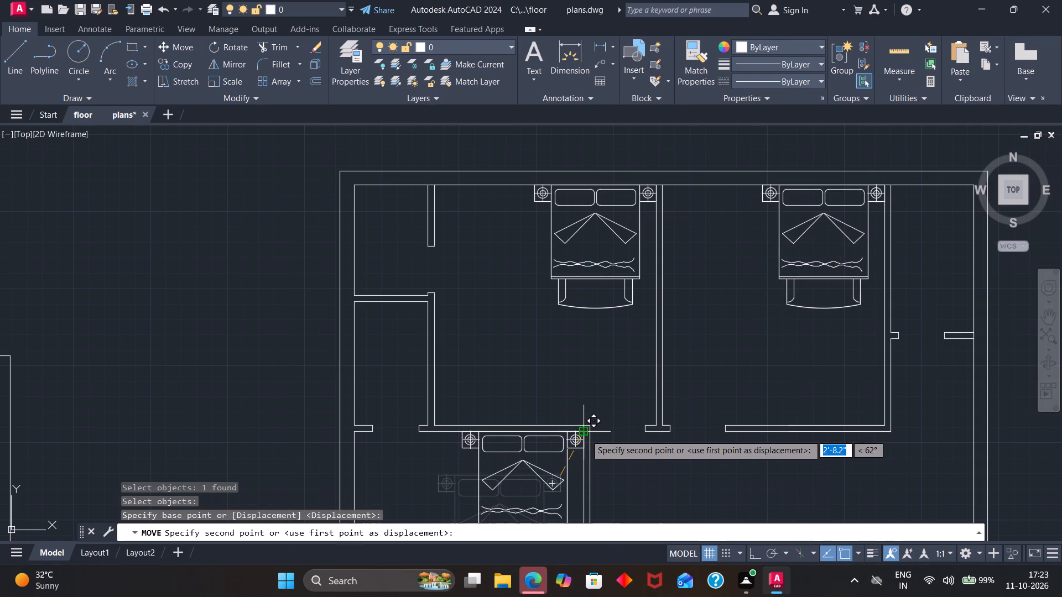
click(586, 434)
scroll(639, 414, down, 3)
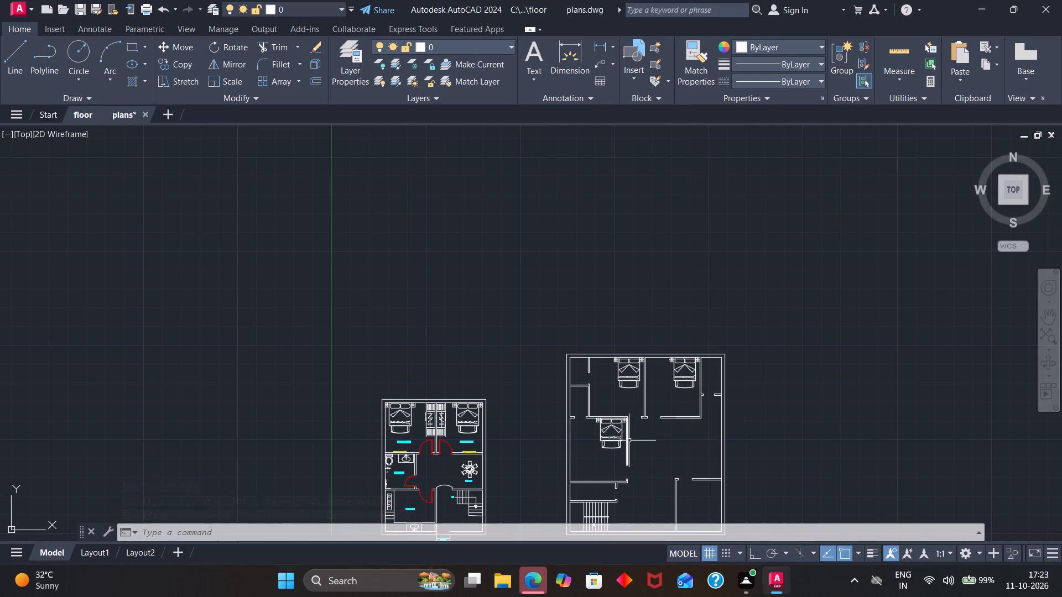
scroll(492, 478, down, 3)
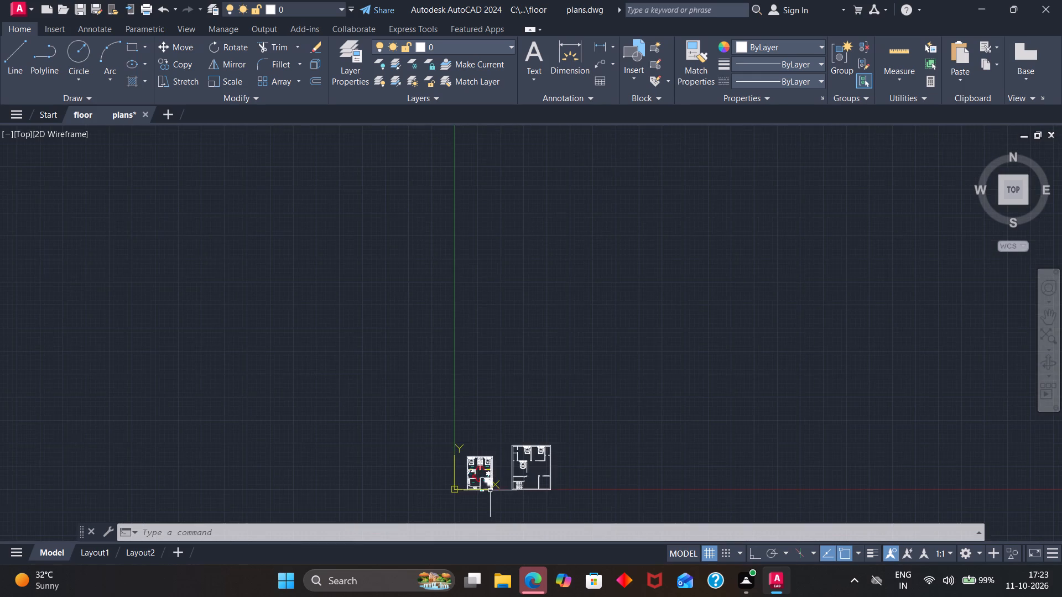
Copy the existing plan's L-shaped kitchen counter, by its lower-right corner, to the empty area right of the new plan.
scroll(490, 491, up, 5)
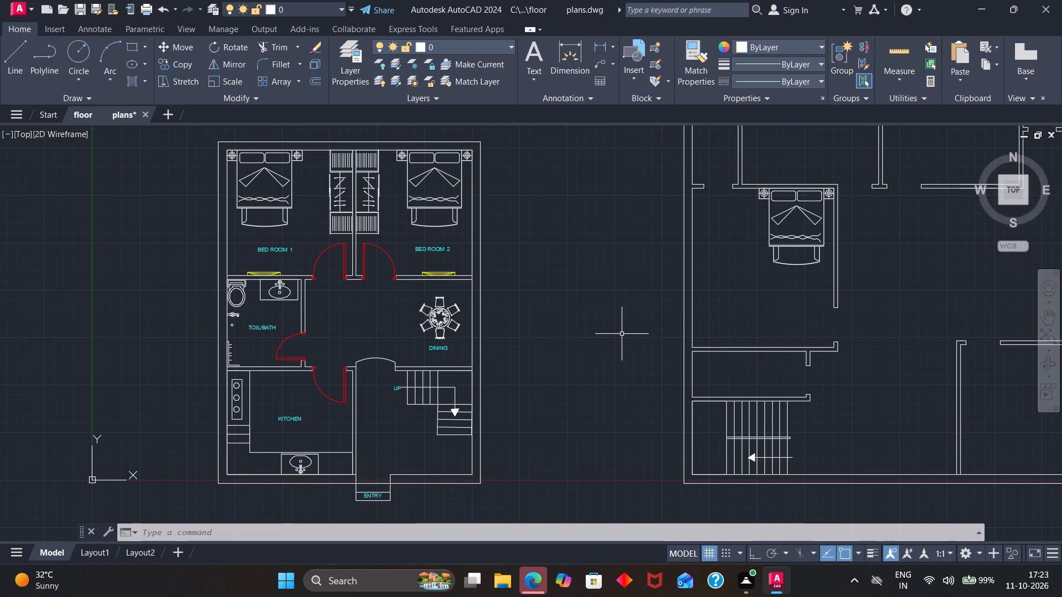
scroll(492, 483, down, 2)
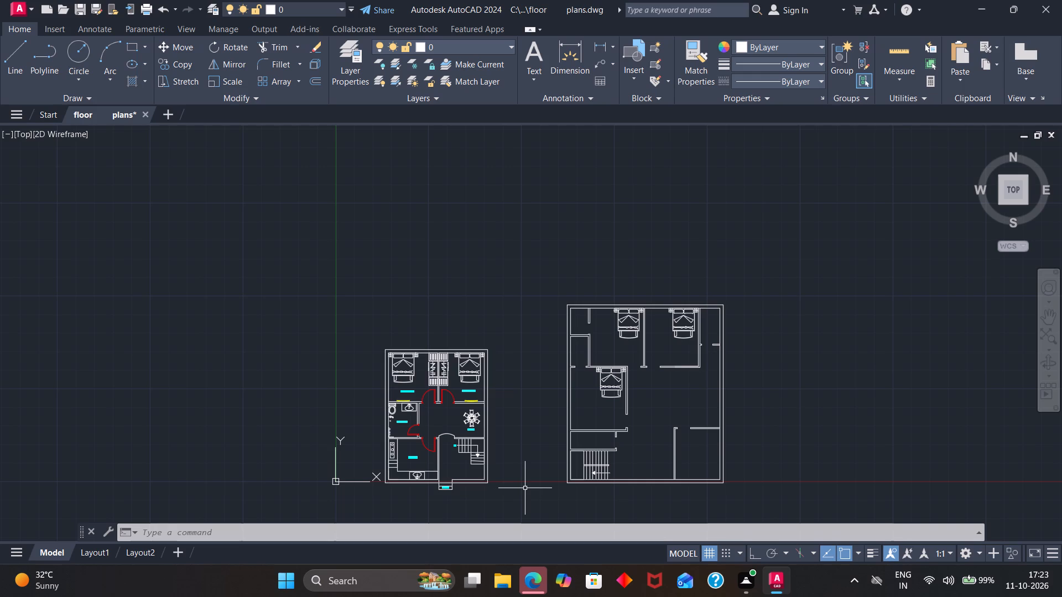
scroll(462, 504, up, 2)
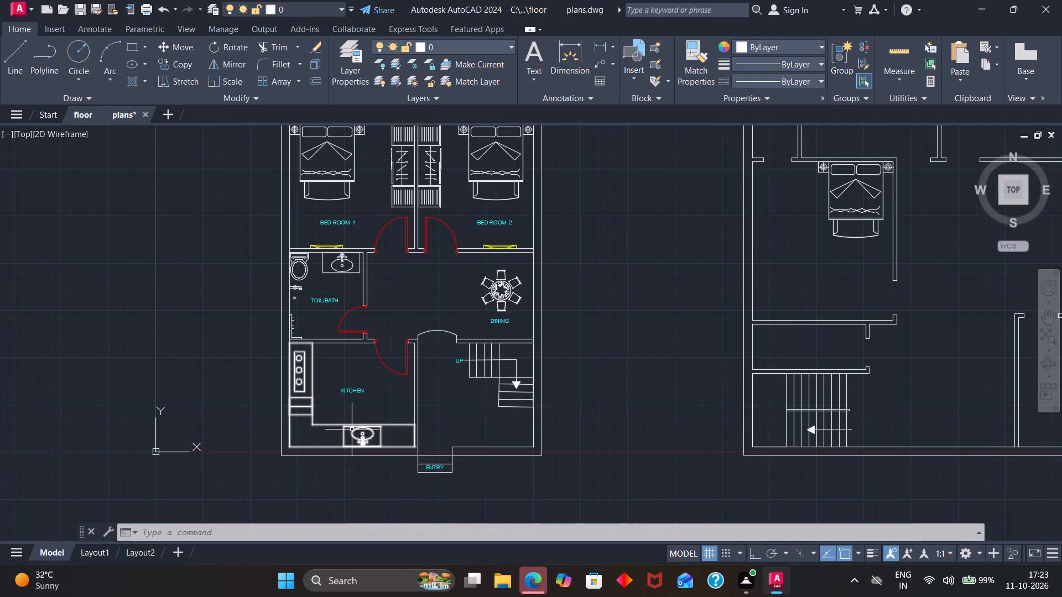
click(352, 429)
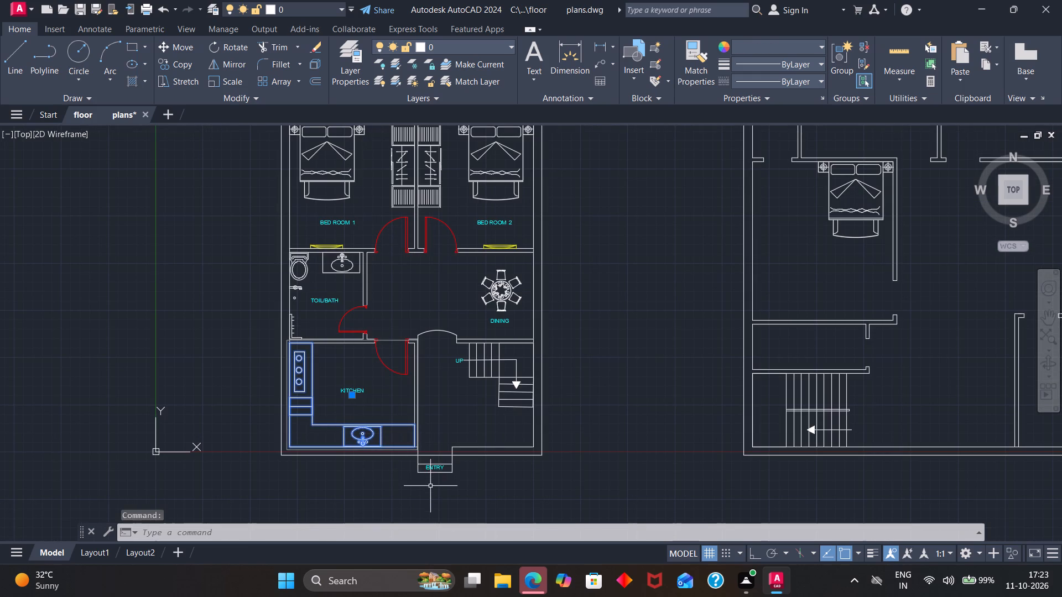
key(c)
key(o)
key(Return)
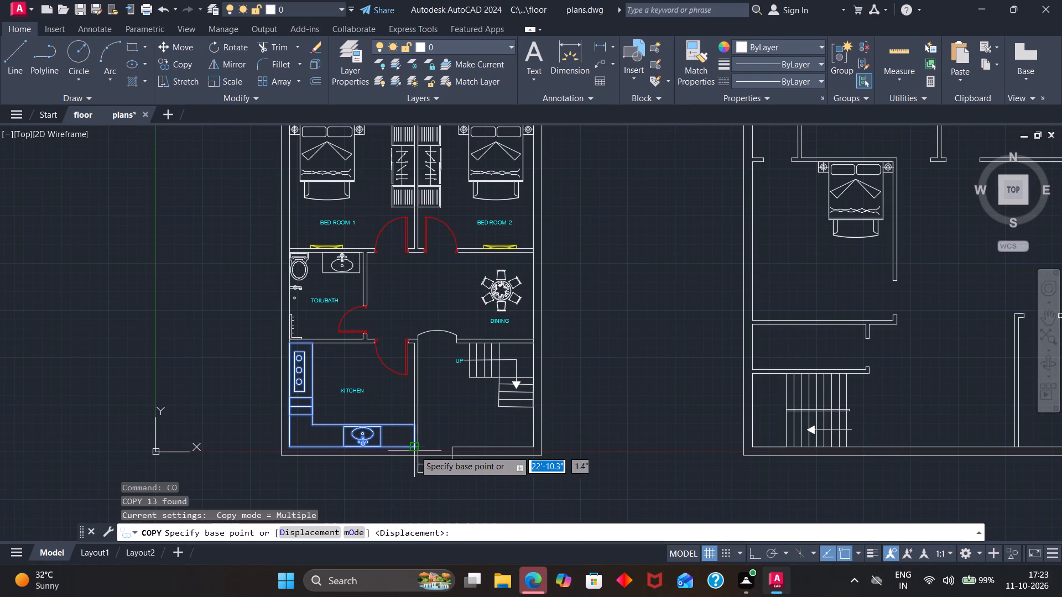
click(413, 446)
scroll(539, 389, down, 4)
scroll(681, 406, up, 2)
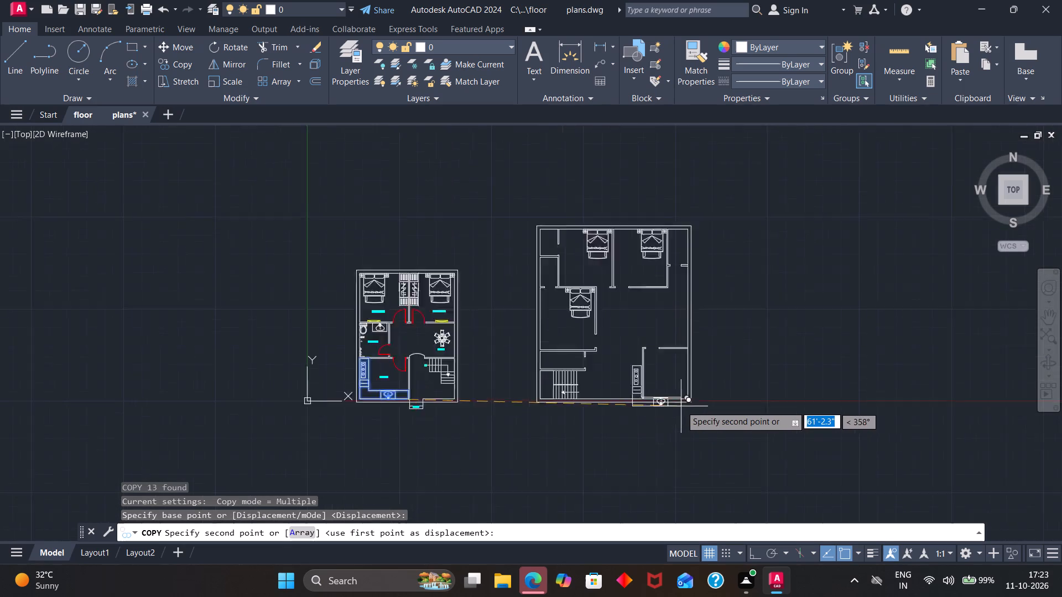
scroll(681, 405, up, 1)
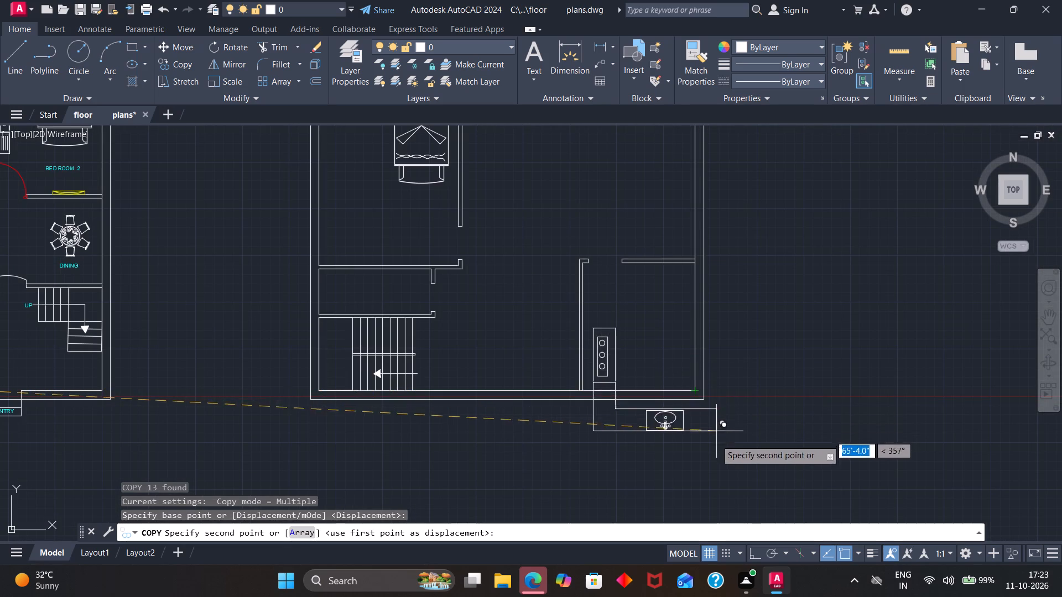
click(910, 373)
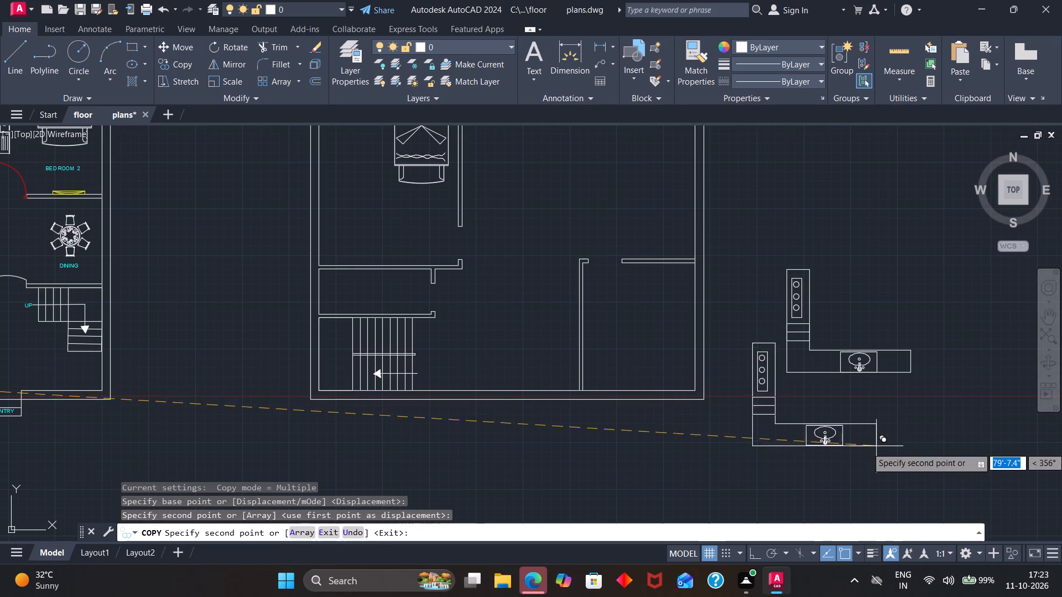
key(Escape)
Rotate the copied kitchen counter 90° counterclockwise about the upper-right corner of its sink run.
key(r)
key(o)
key(Return)
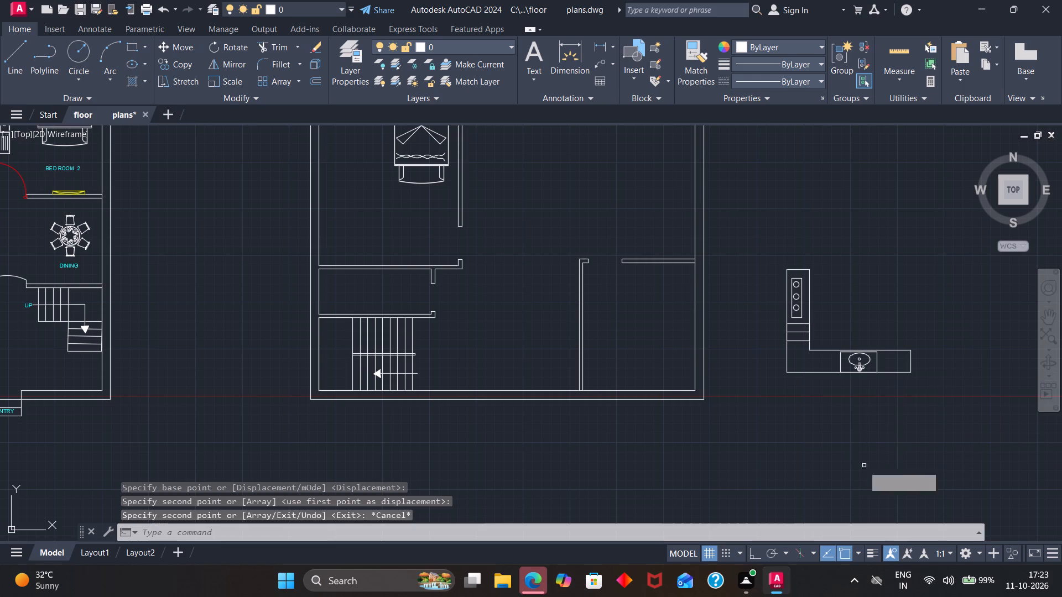
click(898, 352)
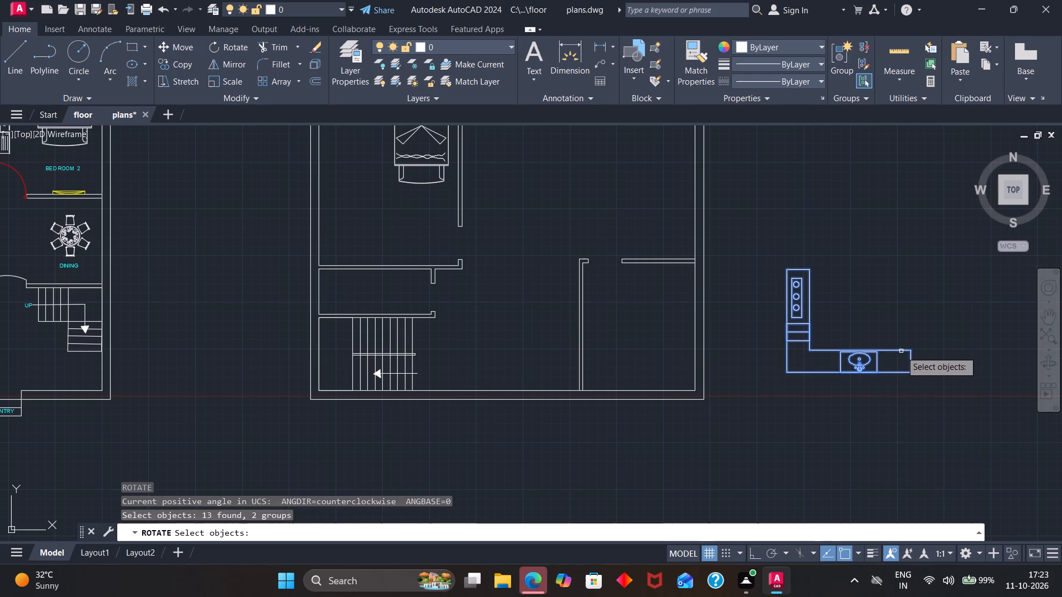
key(Return)
click(908, 349)
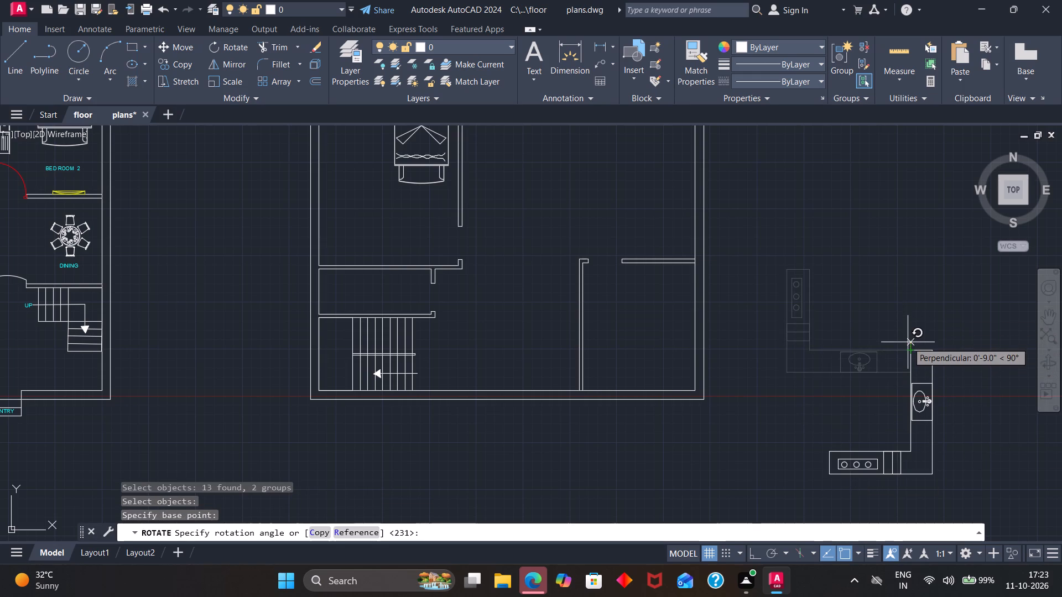
click(908, 342)
Move the rotated counter so its upper-right corner meets the top-right inner corner of the new plan's lower-right room.
click(912, 350)
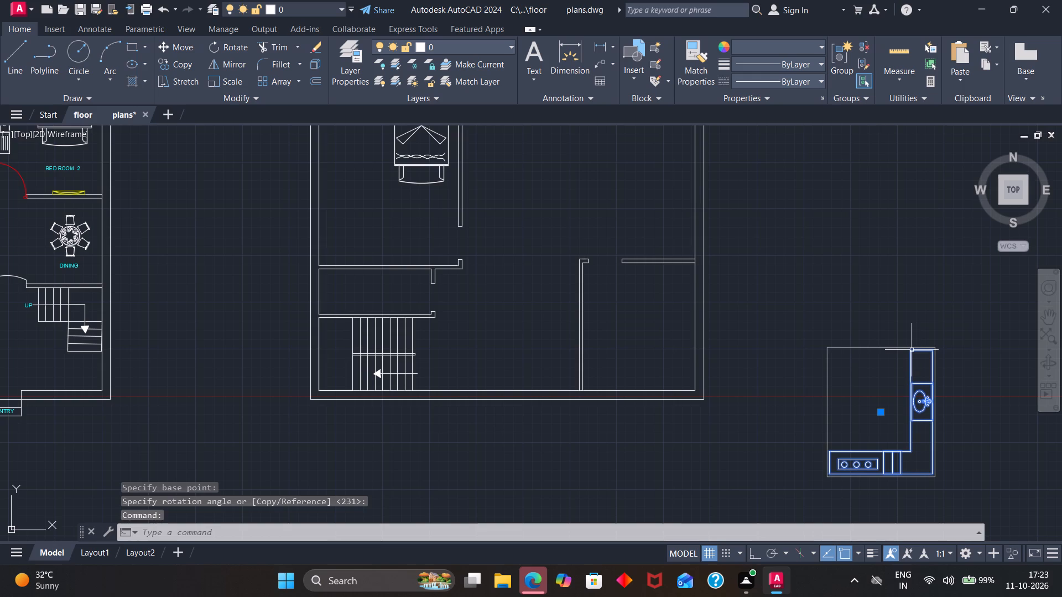
key(m)
key(Return)
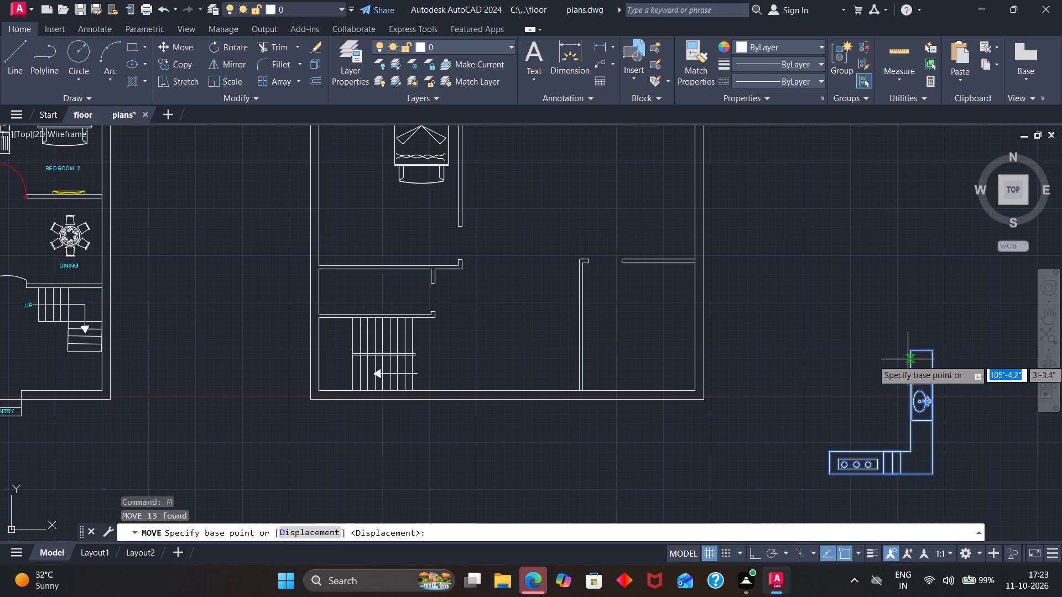
click(932, 348)
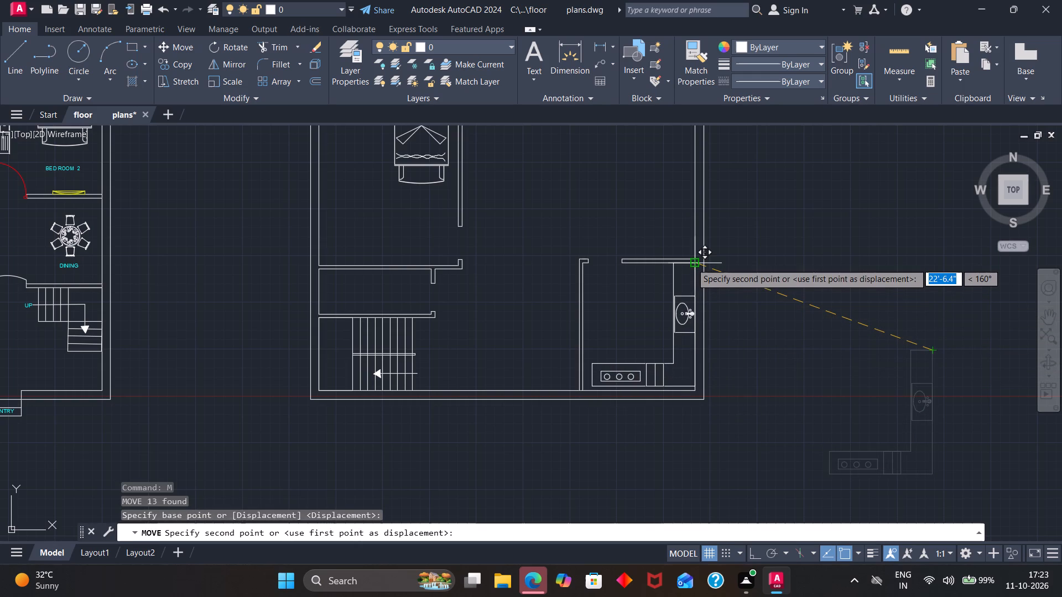
click(691, 263)
Delete the small circle below the wall tap in the existing plan's toilet/bath.
scroll(771, 288, down, 2)
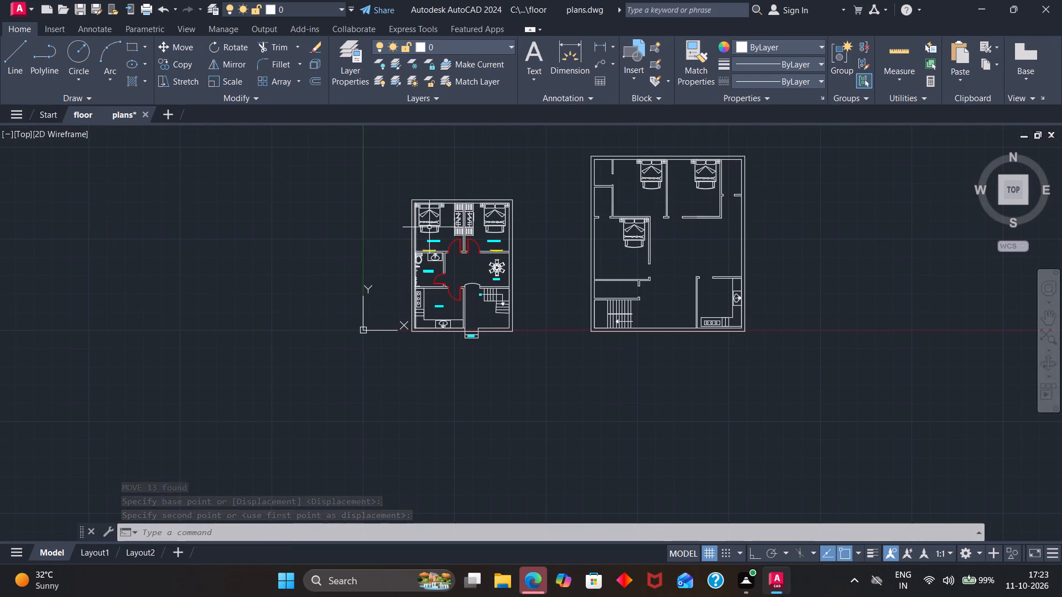
scroll(430, 227, up, 2)
scroll(430, 307, up, 1)
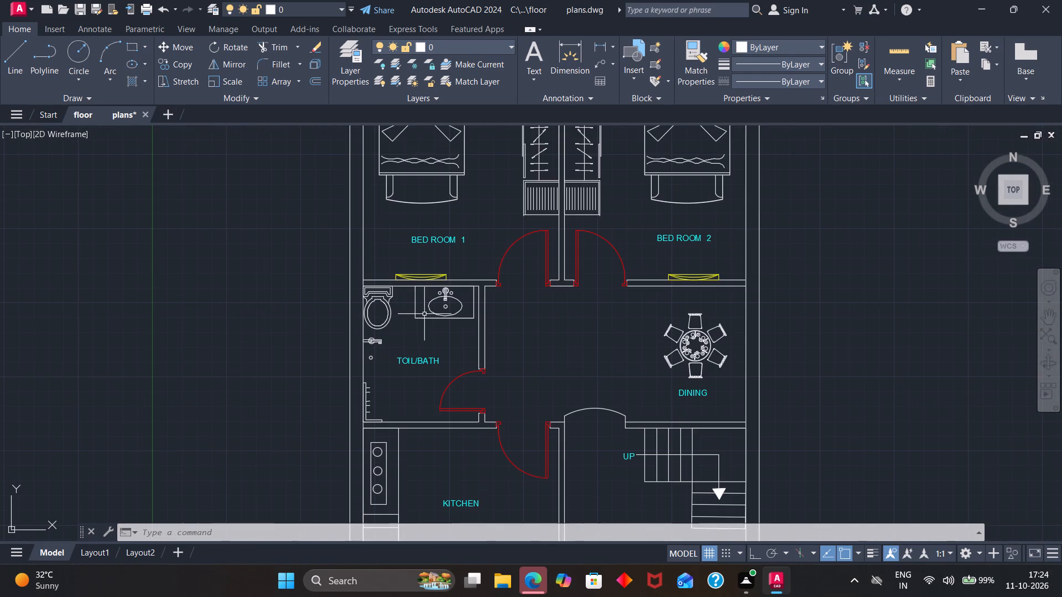
scroll(374, 350, up, 2)
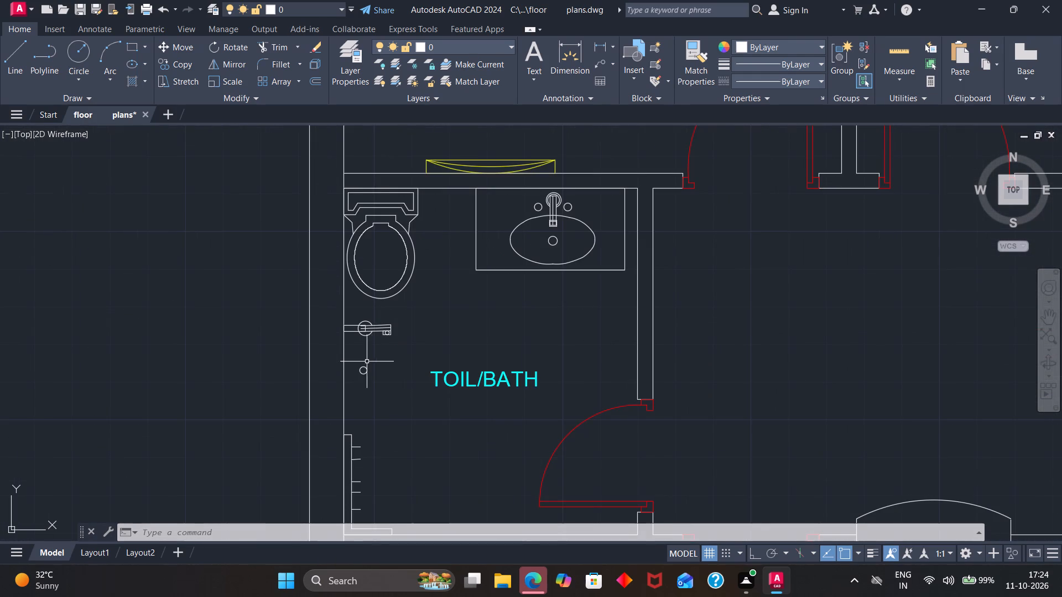
click(365, 366)
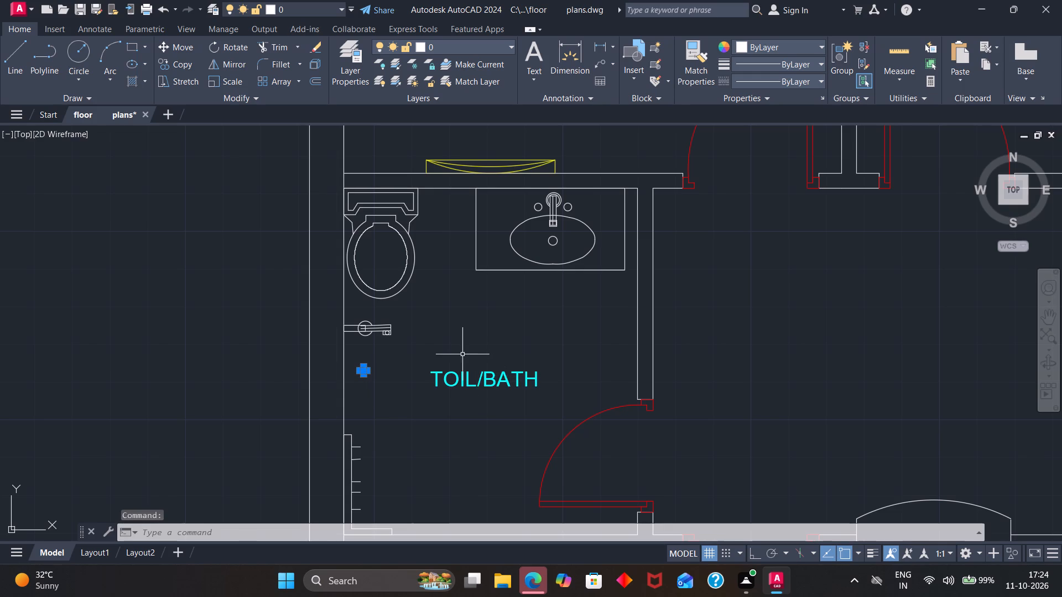
key(Delete)
Group the two thin rectangles and five short lines in the lower-left corner of the toilet/bath.
scroll(394, 392, down, 2)
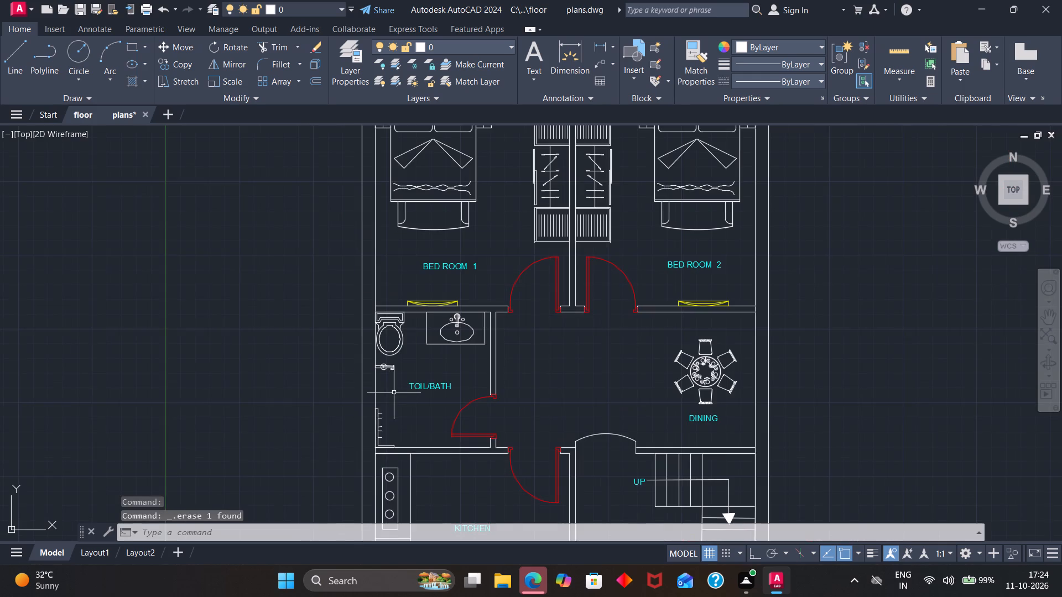
scroll(380, 446, up, 3)
click(378, 443)
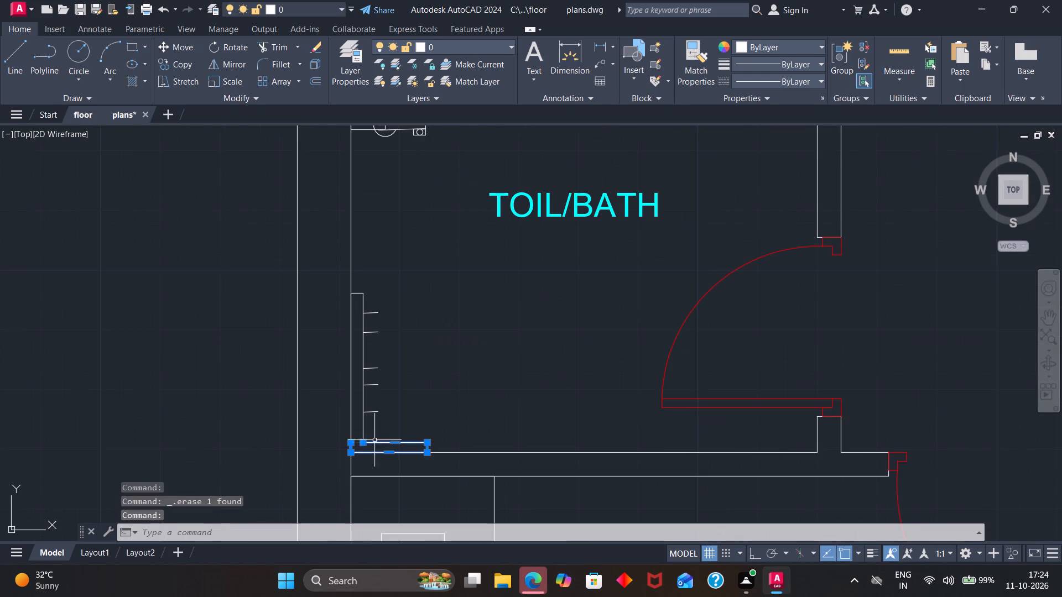
click(362, 430)
click(370, 414)
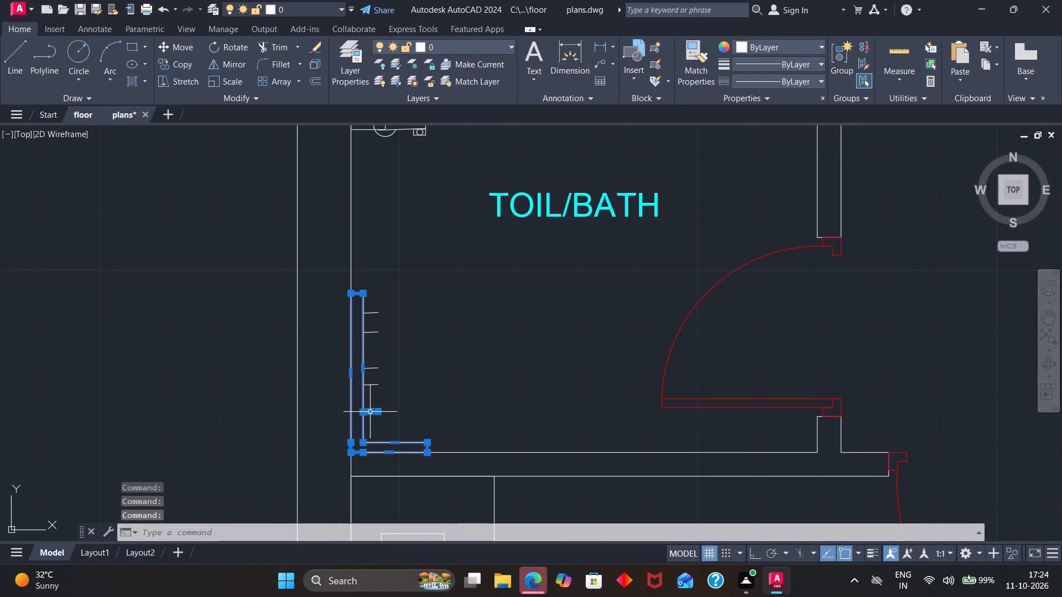
click(372, 386)
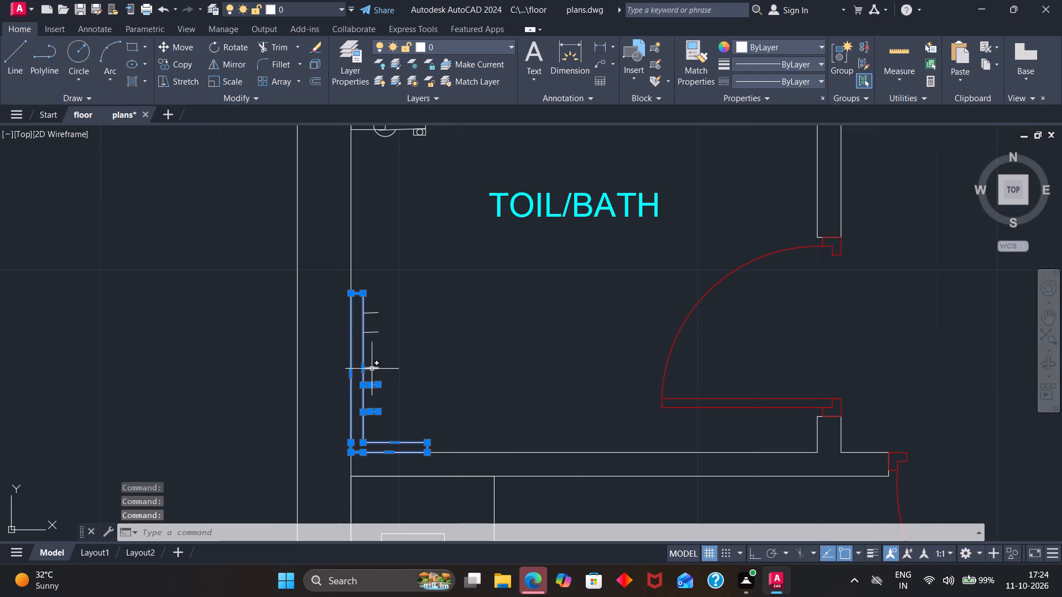
click(372, 368)
click(372, 334)
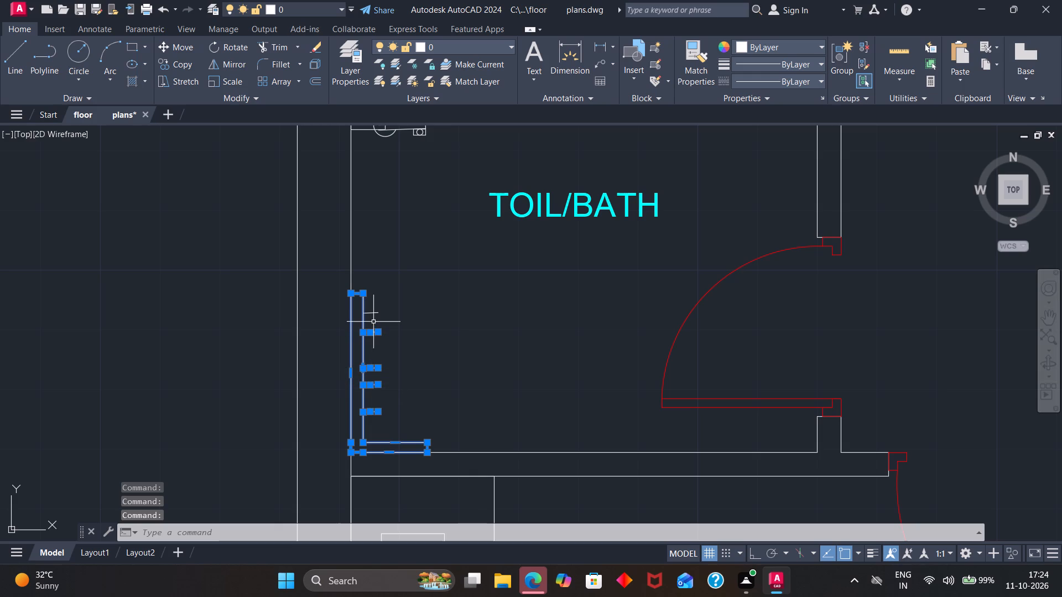
click(375, 314)
key(g)
key(Return)
Group the wall tap below the toilet together with its wall bracket in the existing toilet/bath.
scroll(477, 318, down, 3)
scroll(487, 246, up, 3)
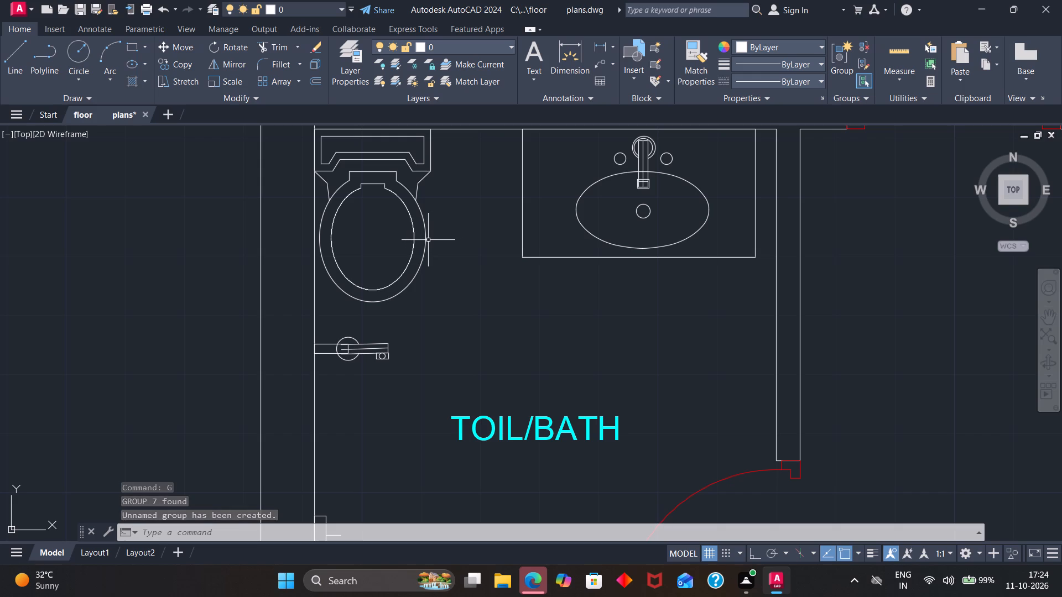
click(372, 343)
click(333, 345)
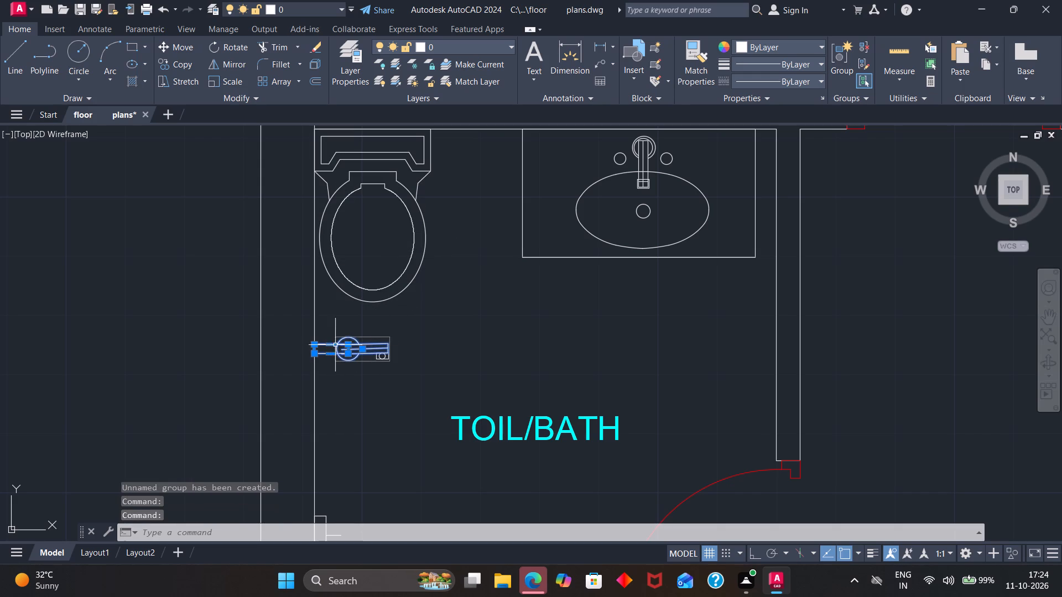
key(g)
key(Return)
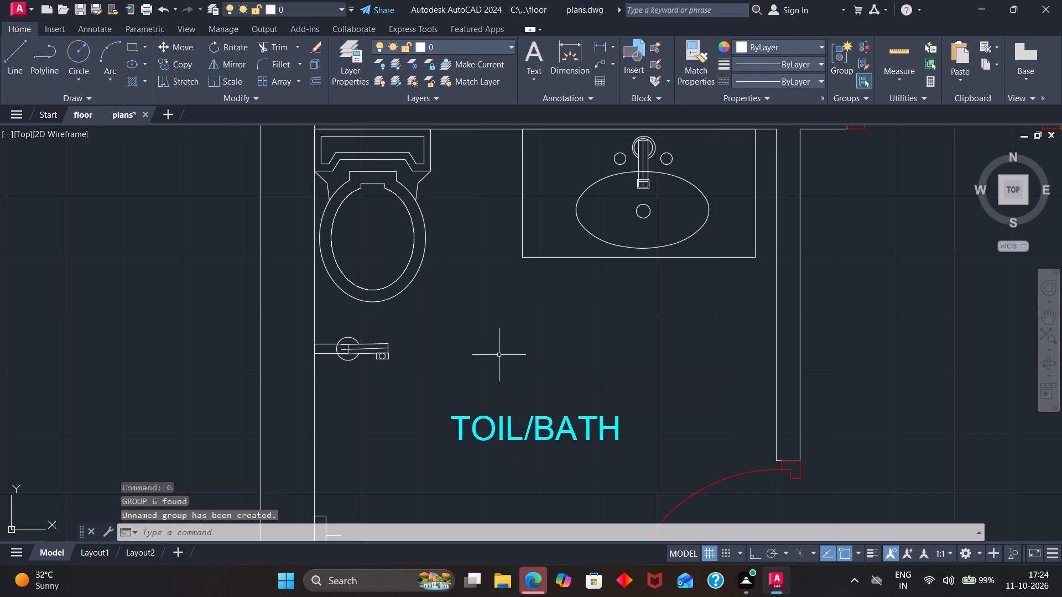
Copy the existing plan's dining table set into the new plan, just above the kitchen.
scroll(502, 350, down, 5)
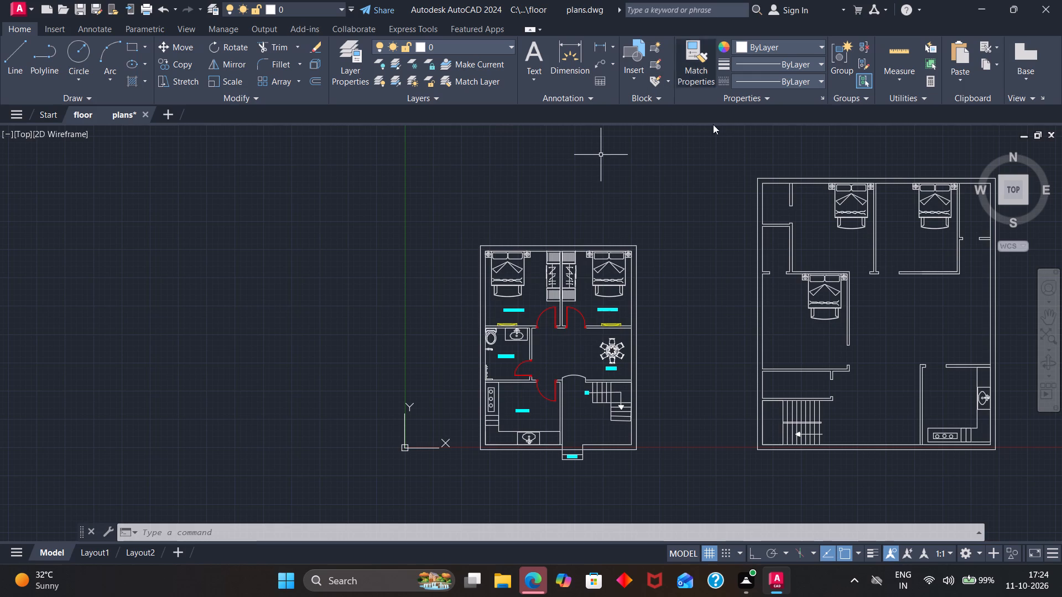
click(611, 350)
key(c)
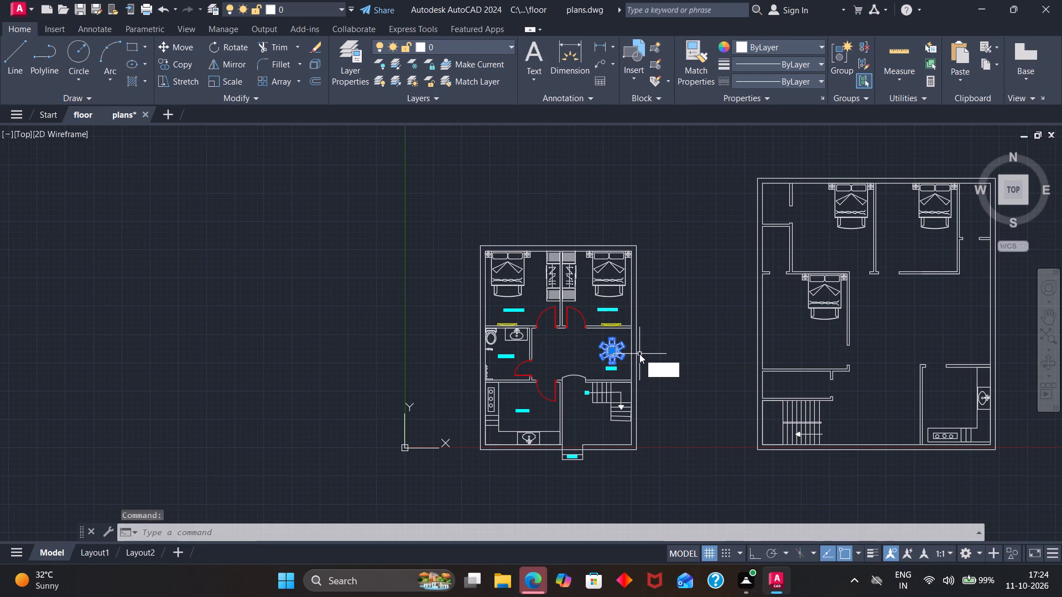
key(o)
key(Return)
click(608, 351)
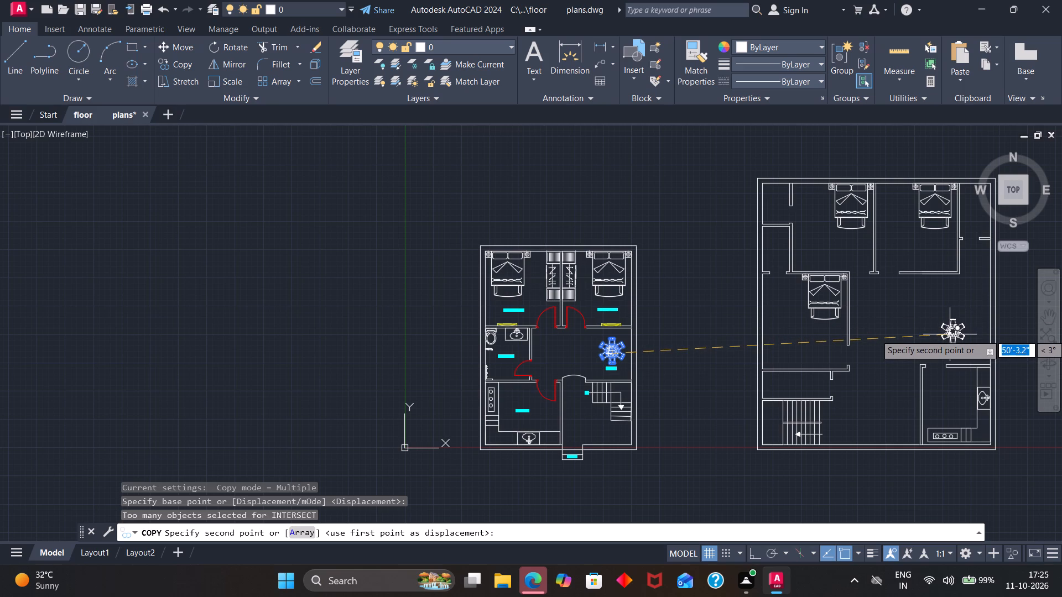
click(950, 334)
key(Escape)
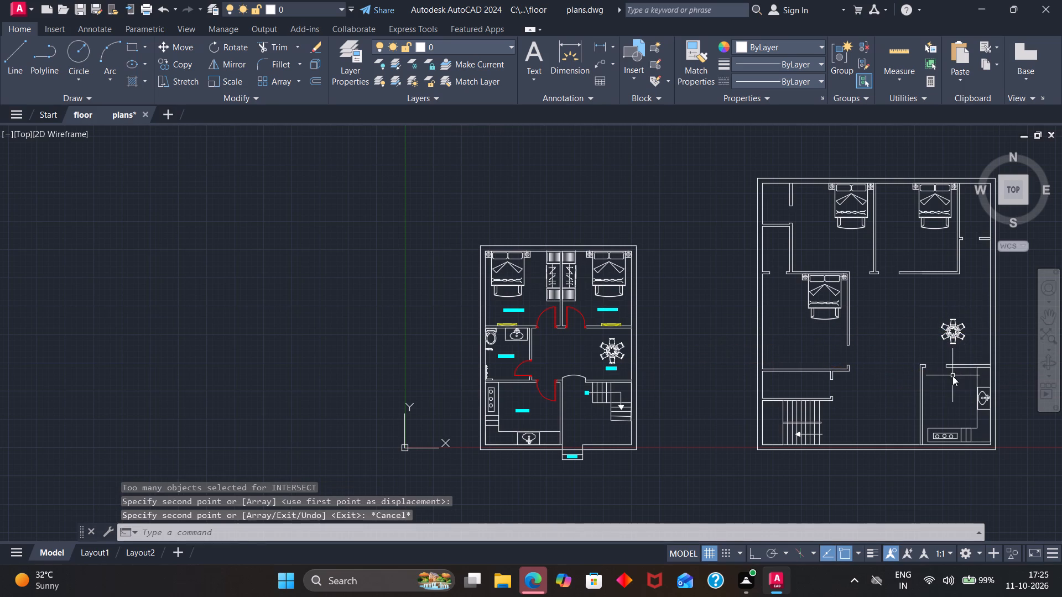
Scale up the copied dining set by eye from a base point near its upper-right chair.
key(s)
key(c)
key(Return)
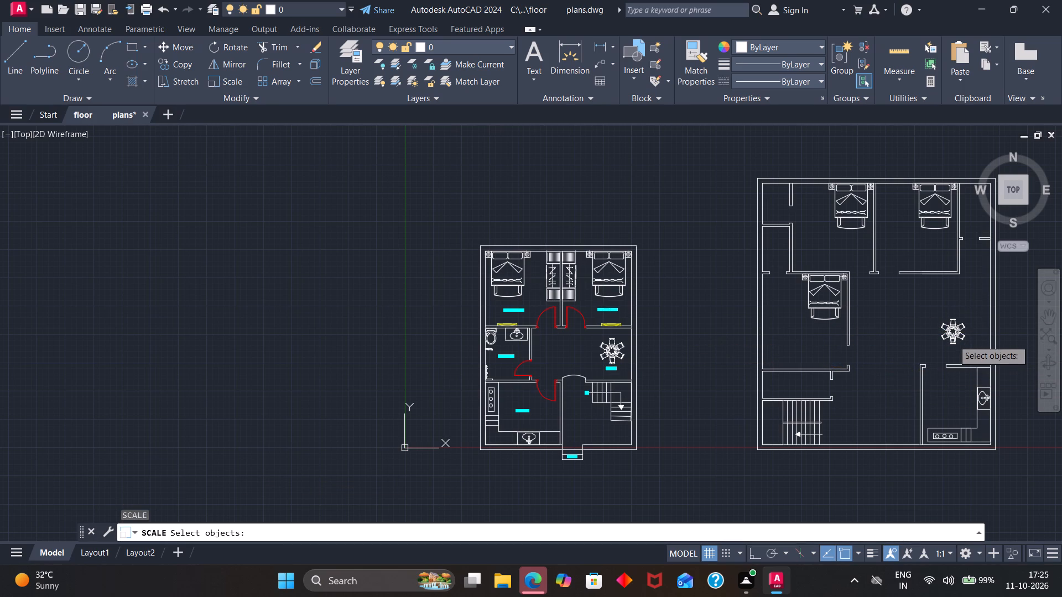
click(953, 340)
key(Return)
click(963, 323)
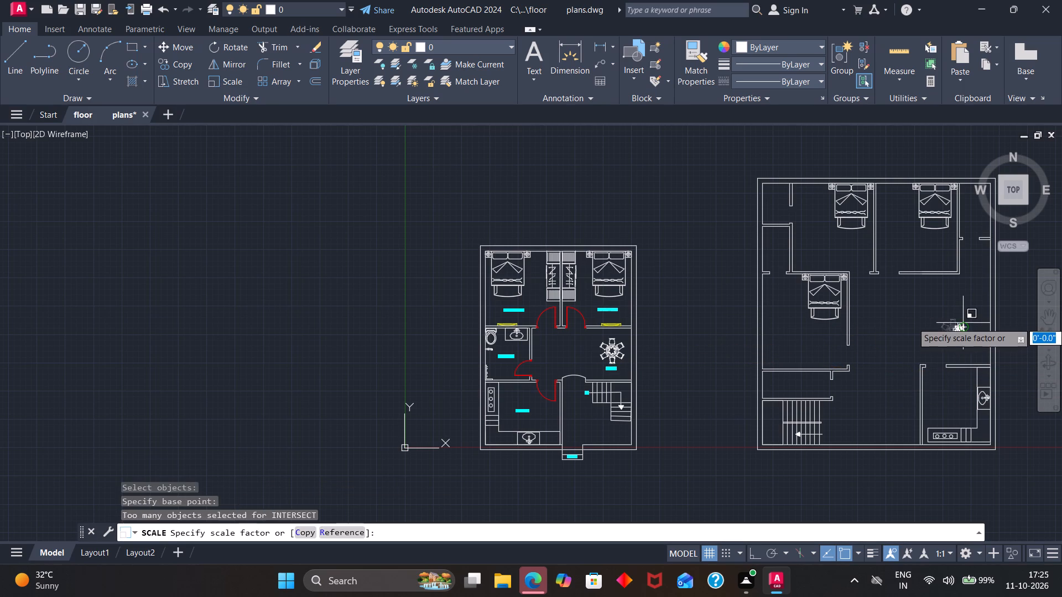
click(970, 310)
Move the enlarged dining set in the new plan slightly up and to the right, above the kitchen.
click(956, 329)
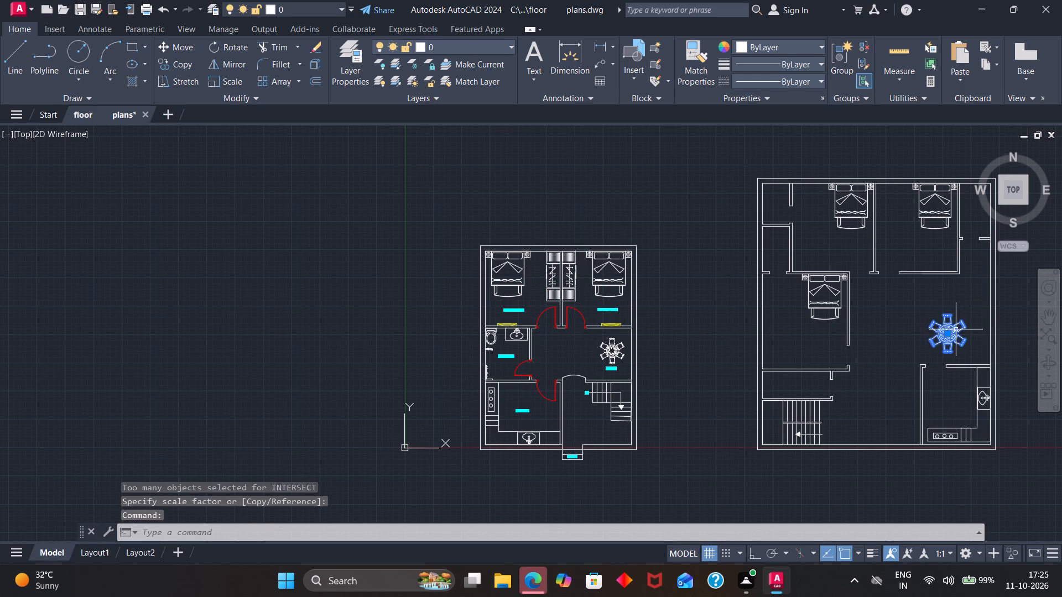
key(m)
key(Return)
click(954, 331)
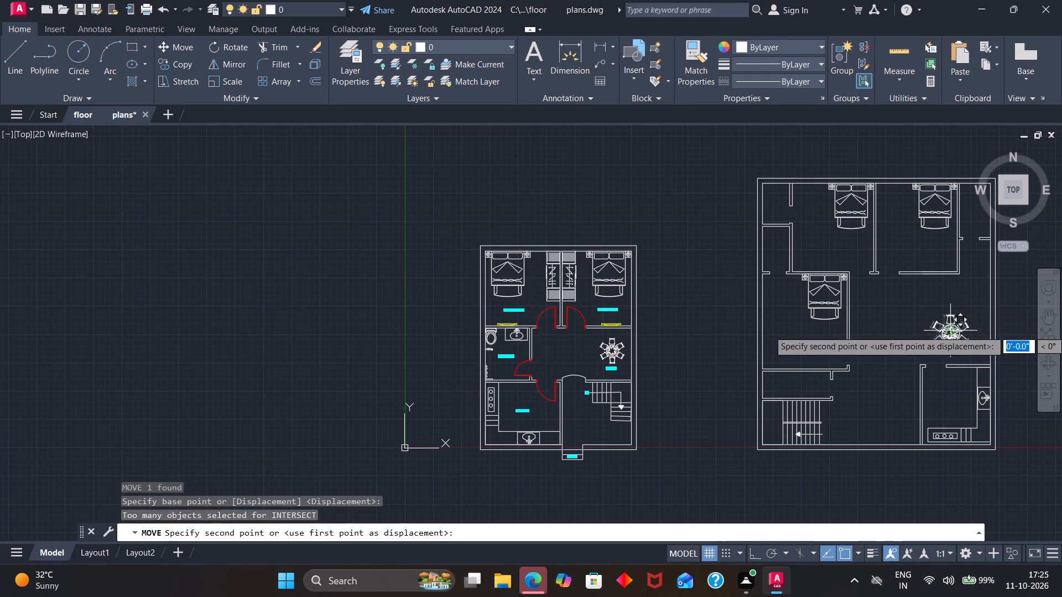
click(959, 322)
Copy the existing plan's toilet into the two small bathrooms stacked in the new plan's upper-left corner, beside their outer wall.
scroll(969, 320, down, 1)
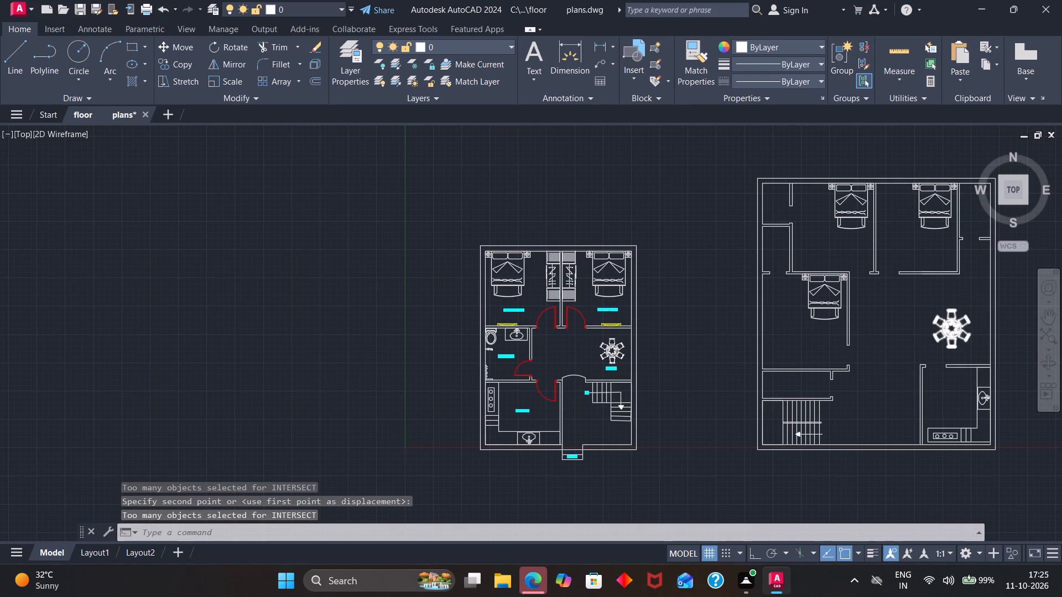
scroll(898, 366, up, 2)
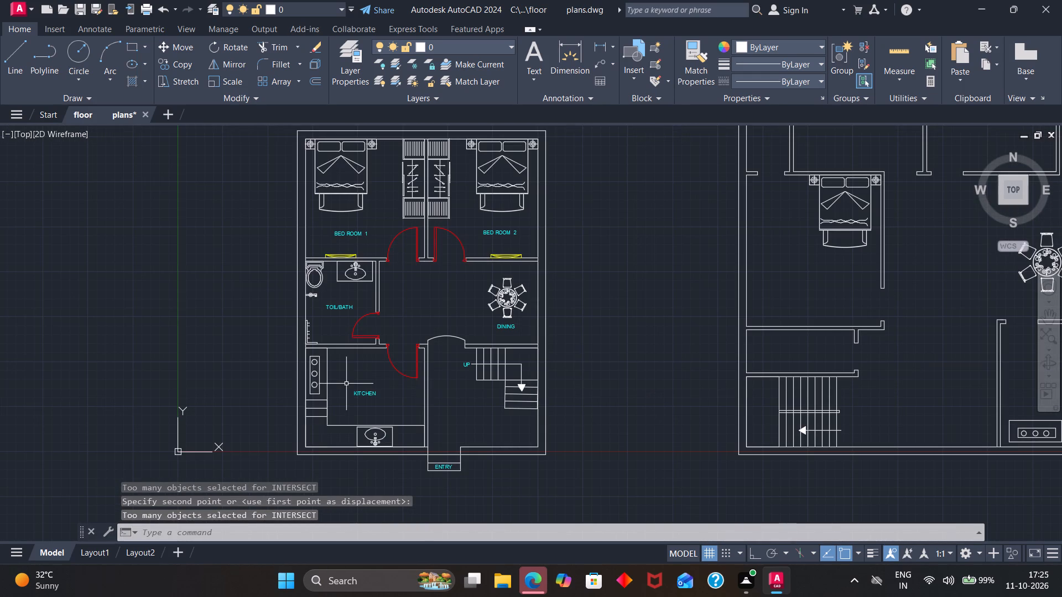
scroll(345, 384, down, 1)
click(327, 318)
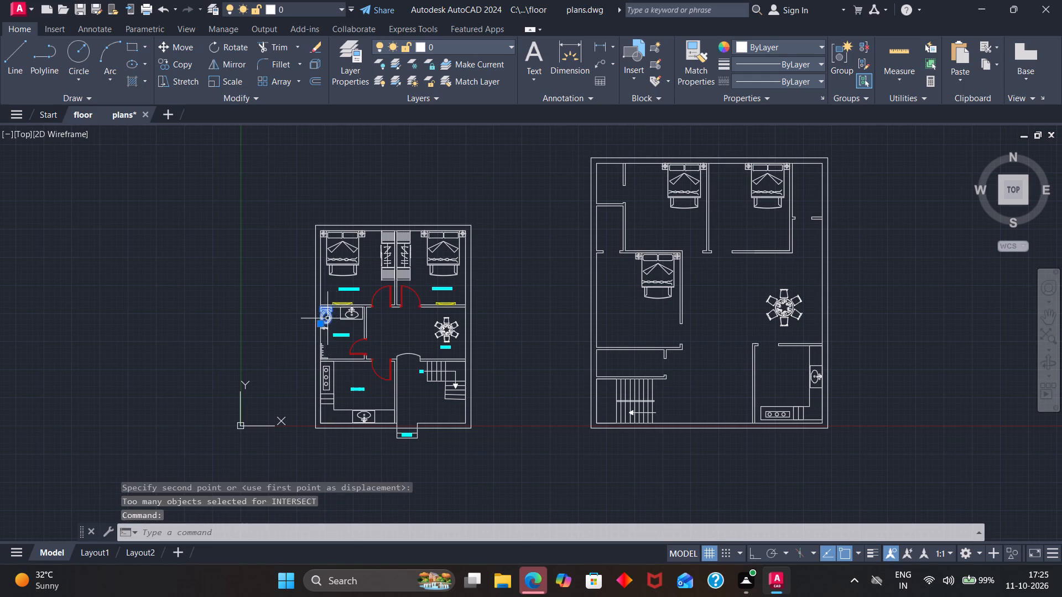
key(c)
key(o)
key(Return)
click(323, 313)
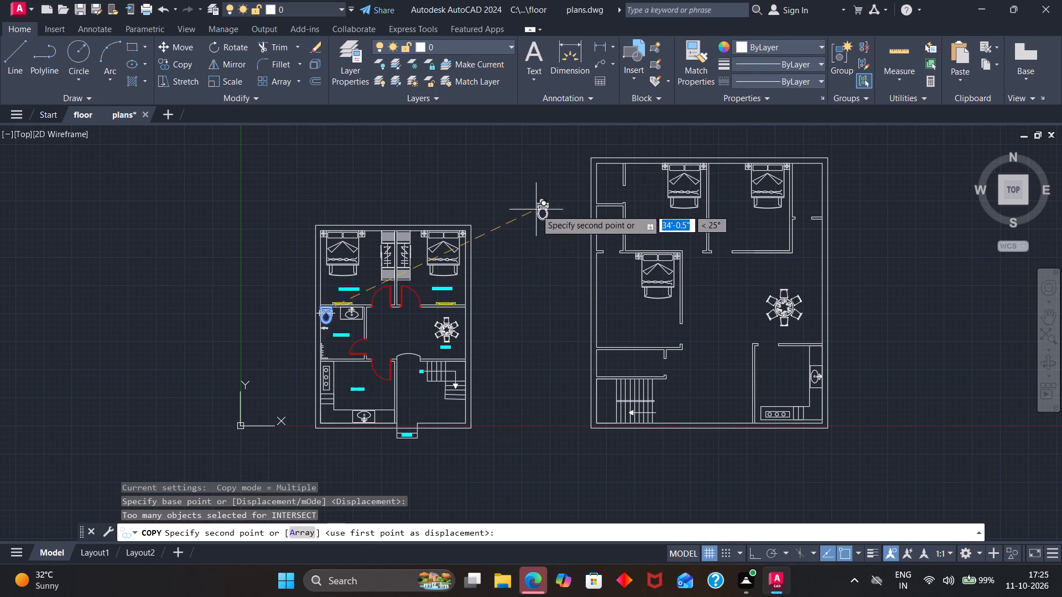
scroll(605, 186, up, 3)
scroll(588, 186, down, 1)
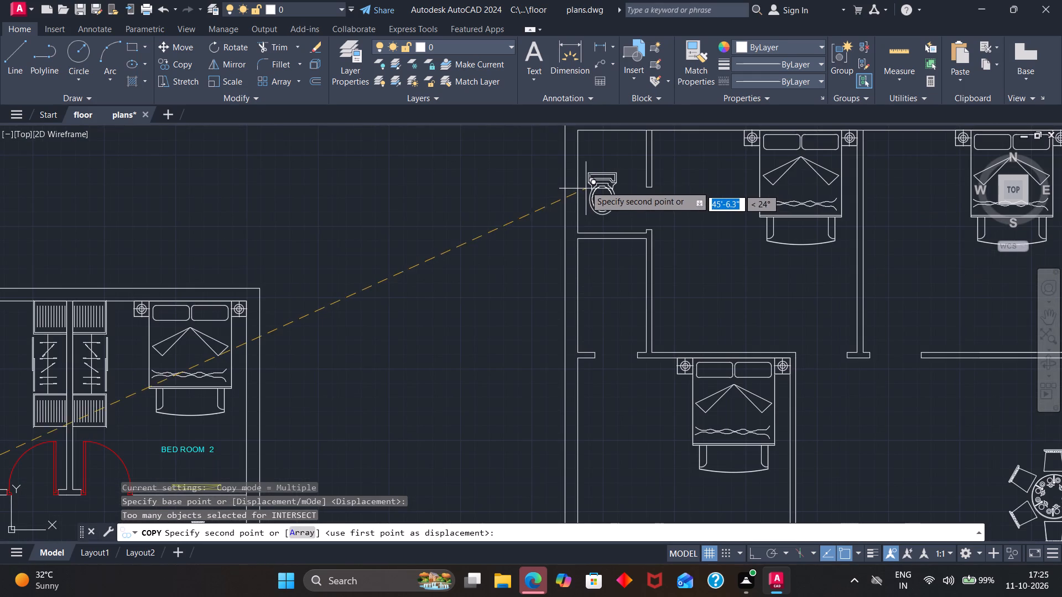
click(582, 172)
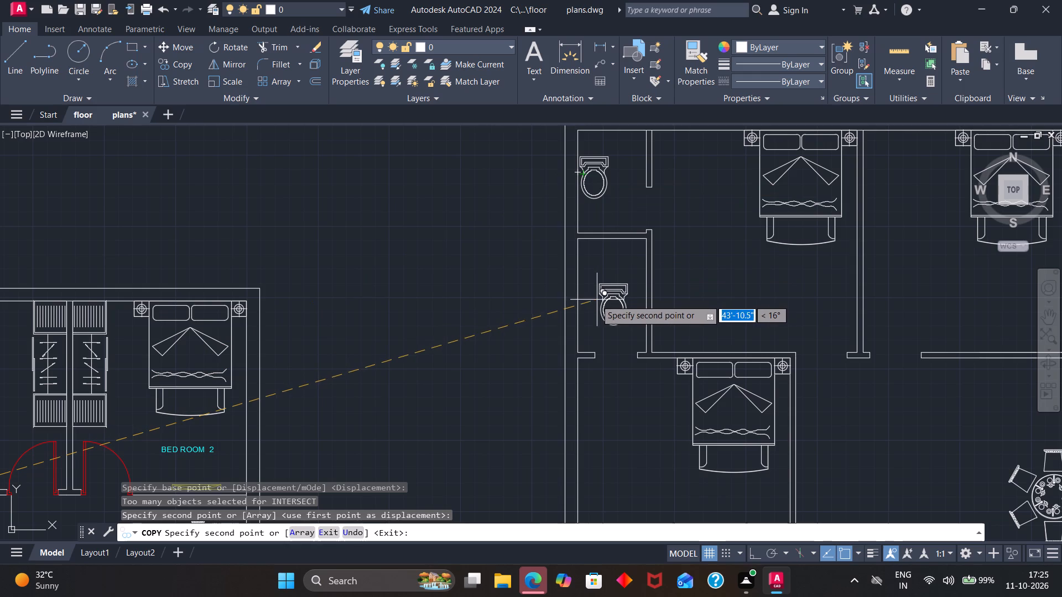
click(584, 273)
Place a third copy of the toilet in the narrow room above the new plan's staircase, beside the outer wall.
scroll(600, 316, down, 2)
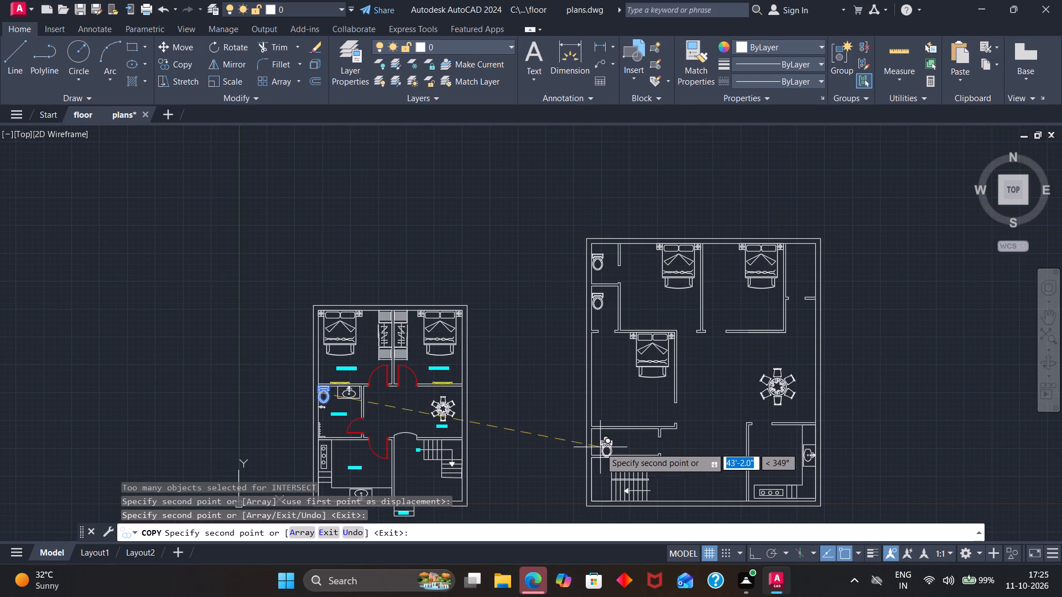
scroll(598, 449, up, 3)
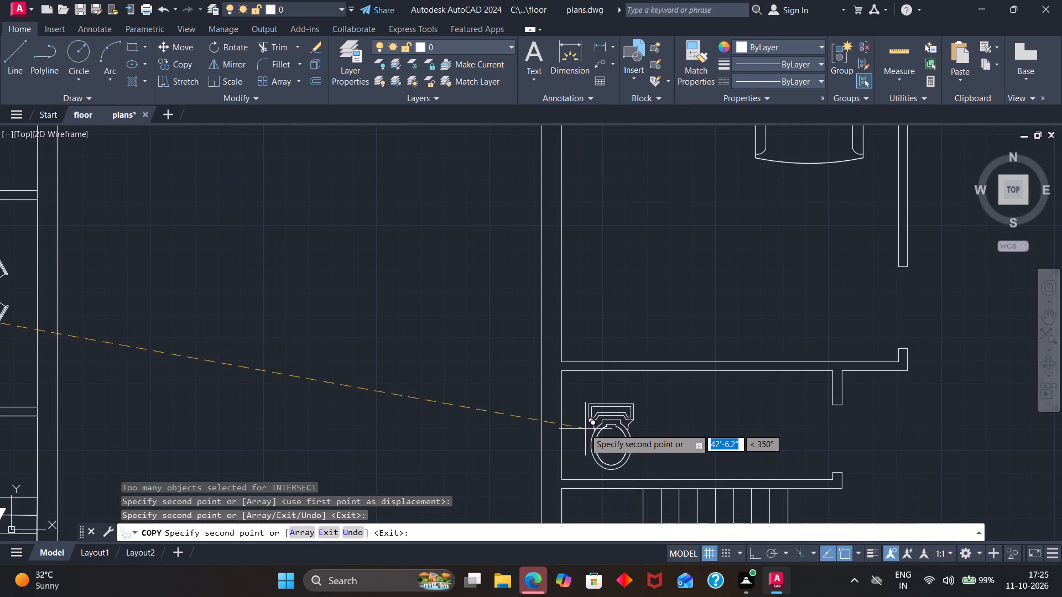
click(565, 404)
scroll(636, 411, down, 3)
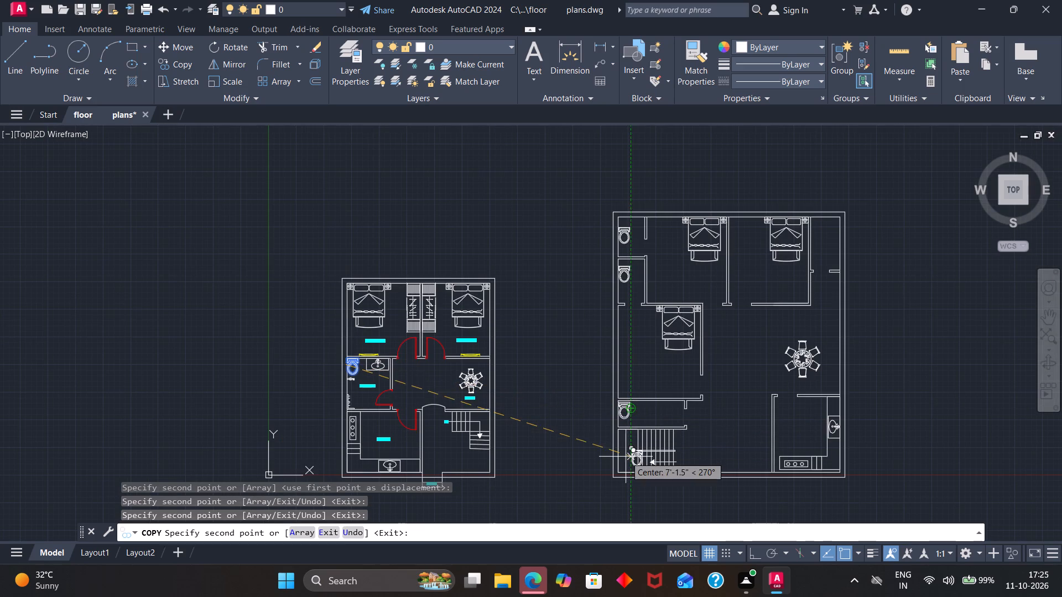
key(Escape)
Move the uppermost toilet by its tank's upper-left corner into the inner upper-left corner of its bathroom.
key(m)
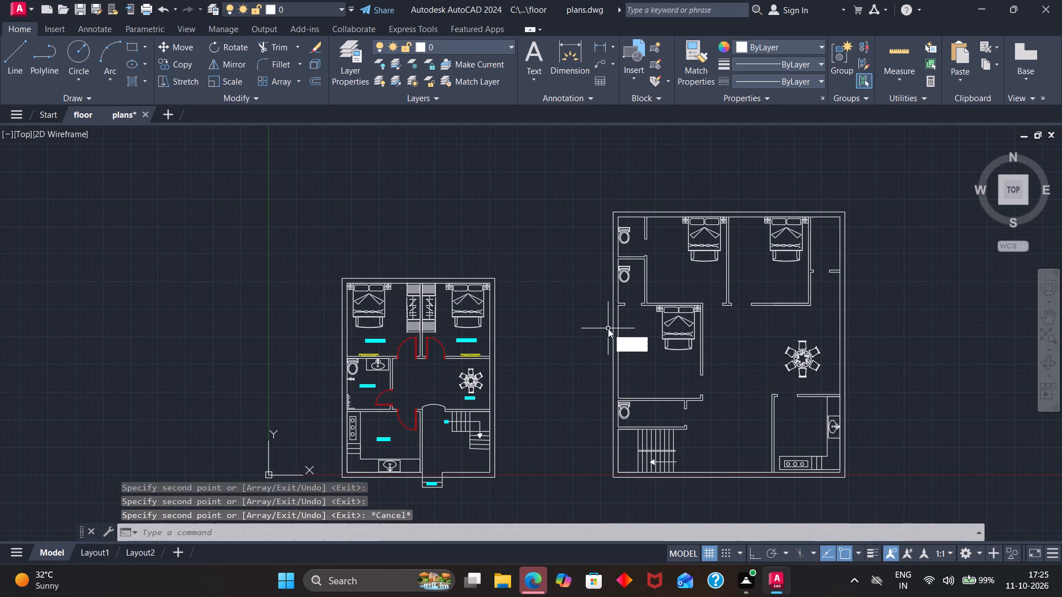
key(Return)
click(625, 232)
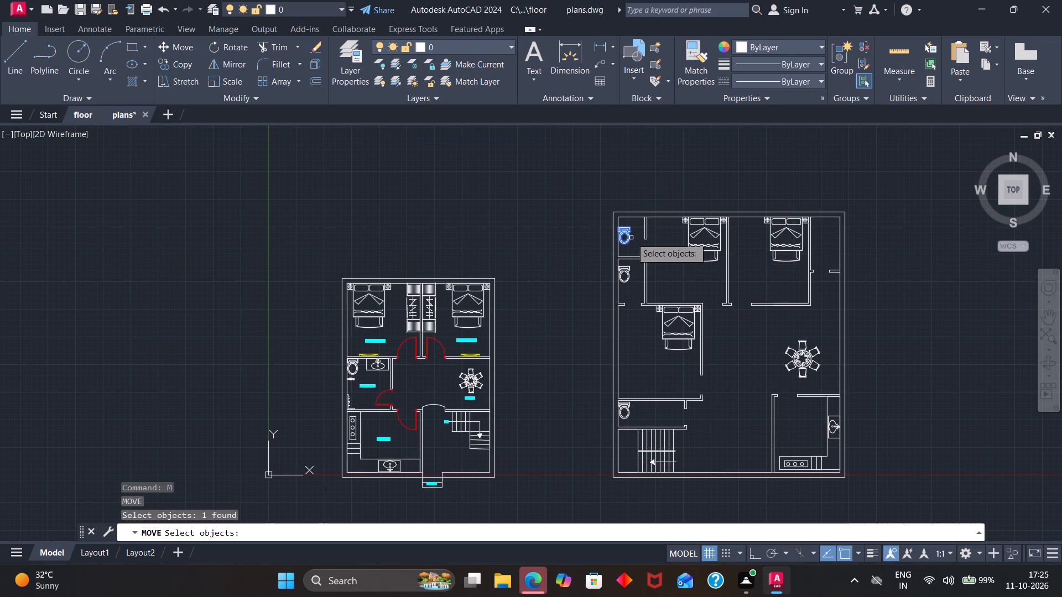
key(Return)
scroll(631, 237, up, 5)
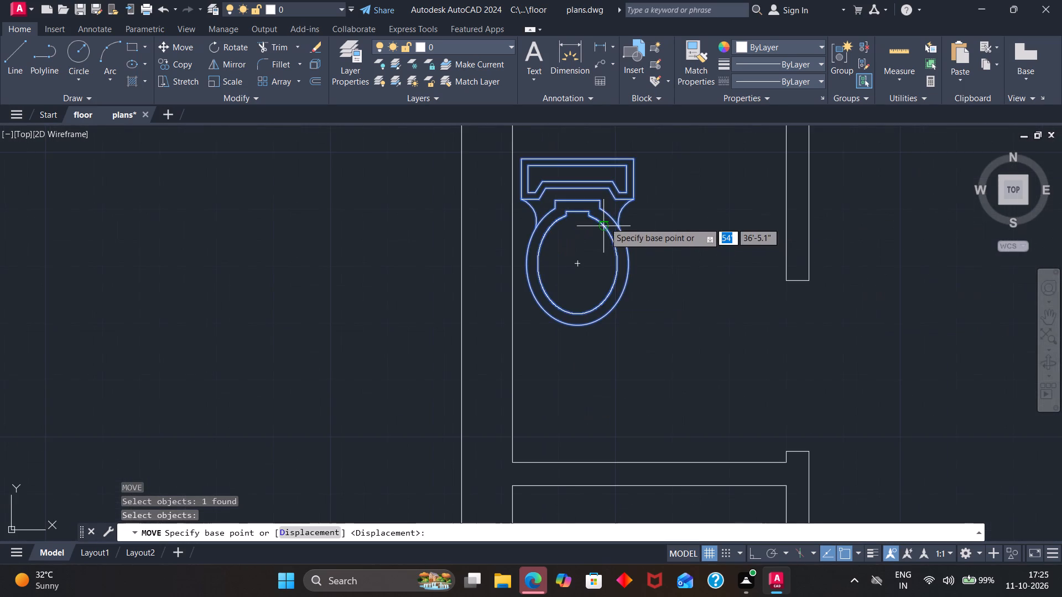
scroll(603, 222, down, 1)
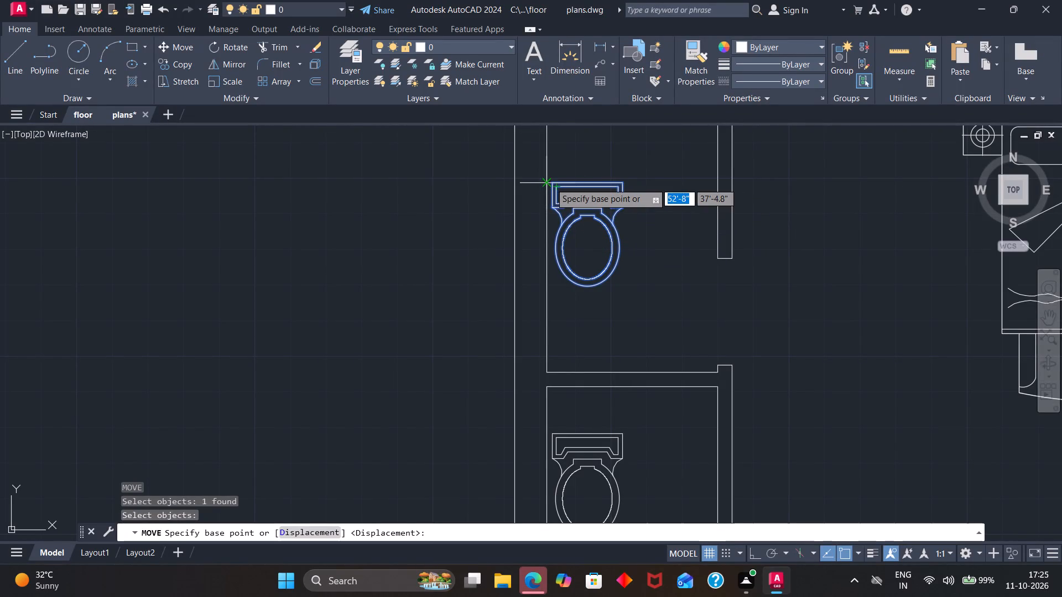
click(554, 184)
scroll(554, 183, down, 3)
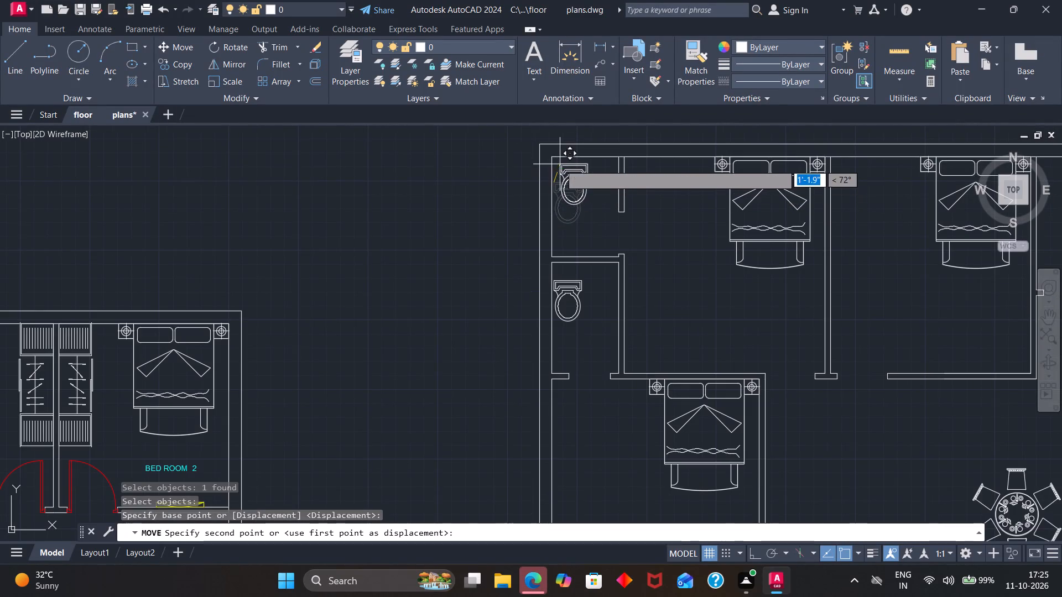
scroll(556, 163, up, 2)
click(543, 150)
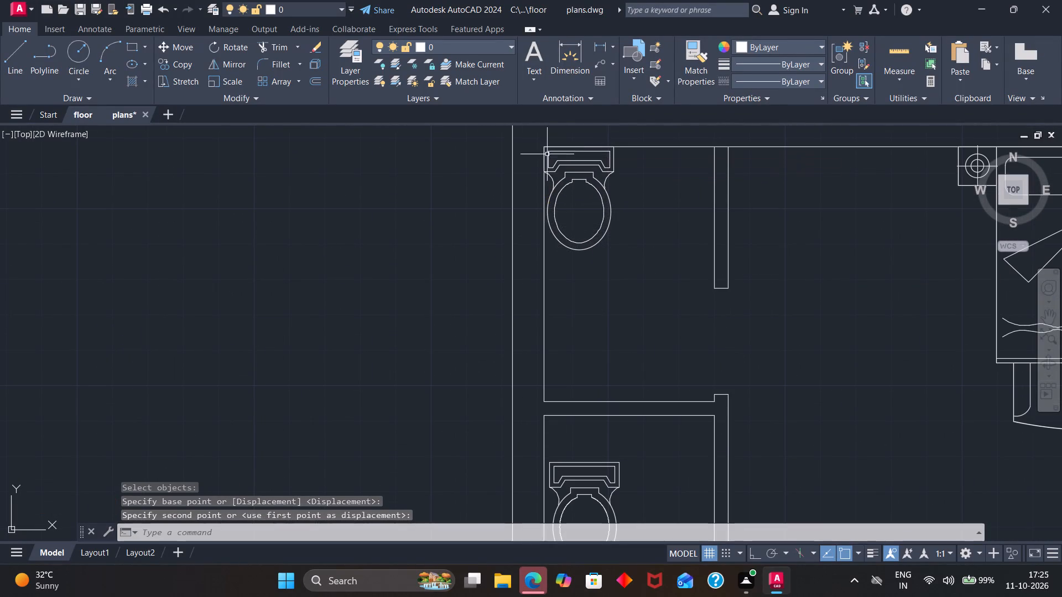
Move the second bathroom's toilet up against the wall that separates the two stacked bathrooms.
scroll(571, 296, down, 2)
click(575, 368)
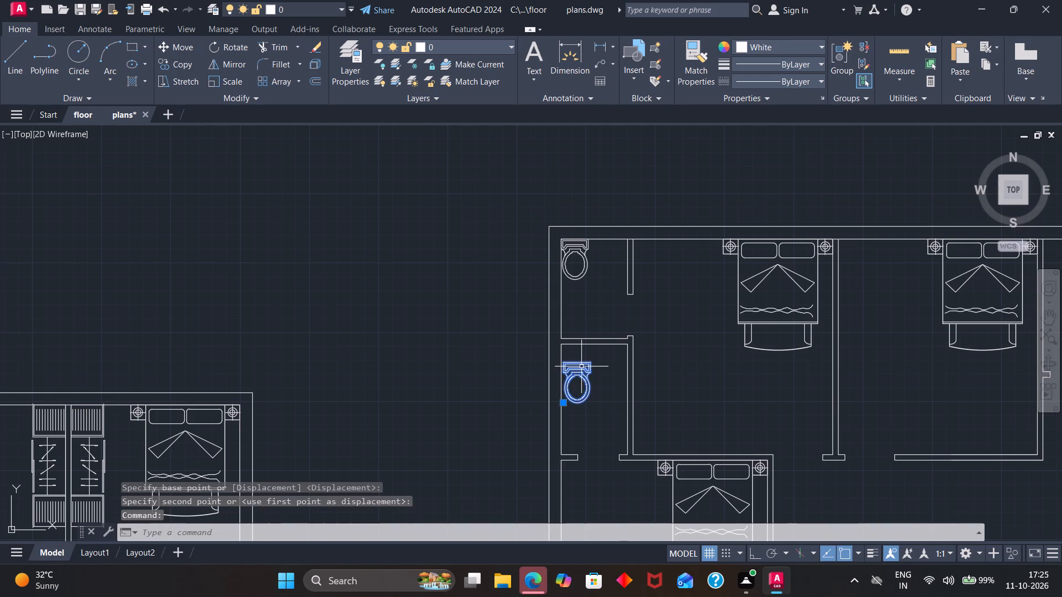
key(Return)
click(565, 359)
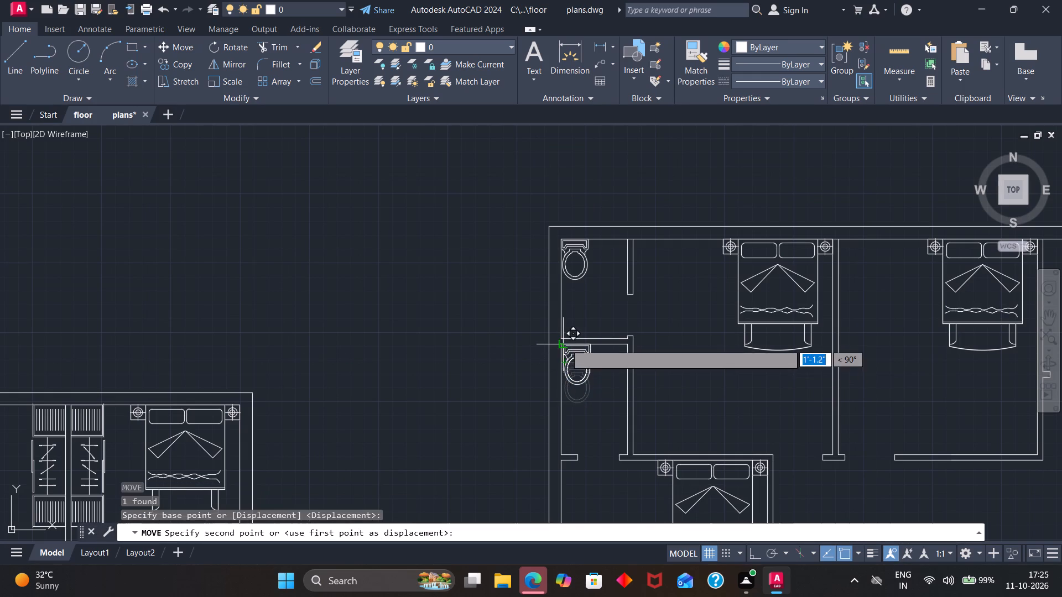
click(564, 343)
Move the toilet above the staircase up against the upper wall of its room.
scroll(583, 343, down, 4)
scroll(586, 435, up, 3)
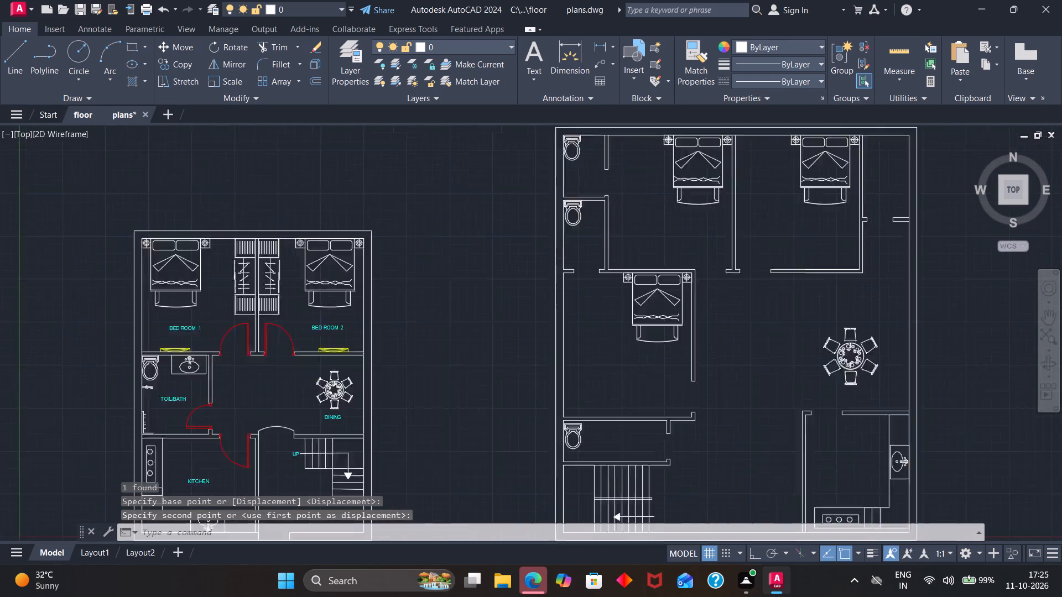
click(558, 423)
key(Return)
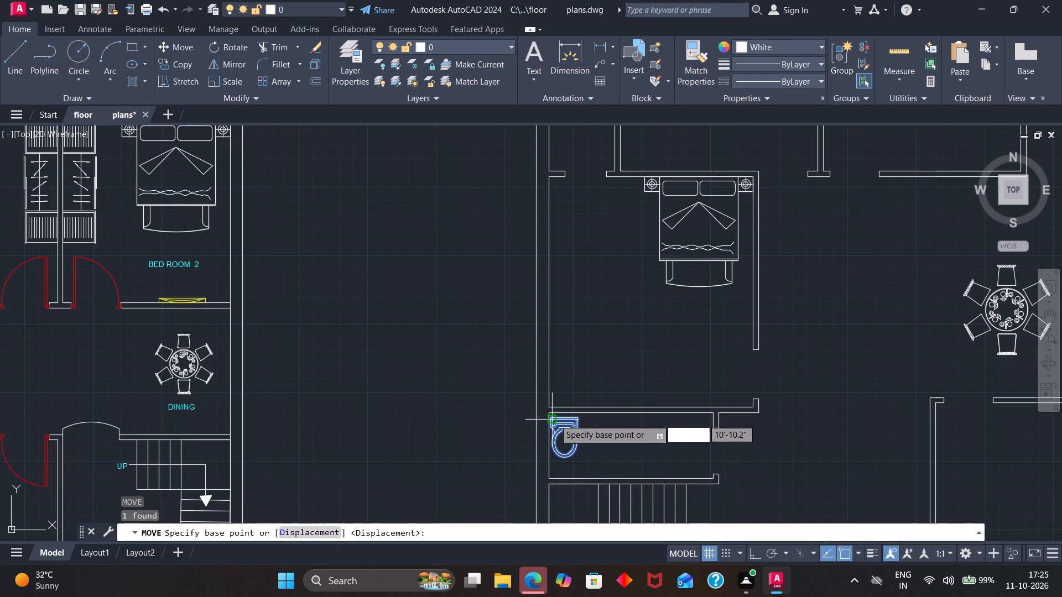
click(551, 418)
click(551, 413)
Group all parts of the washbasin in the existing plan's TOIL/BATH, including its rectangular counter outline, tap and bowl.
scroll(586, 404, down, 1)
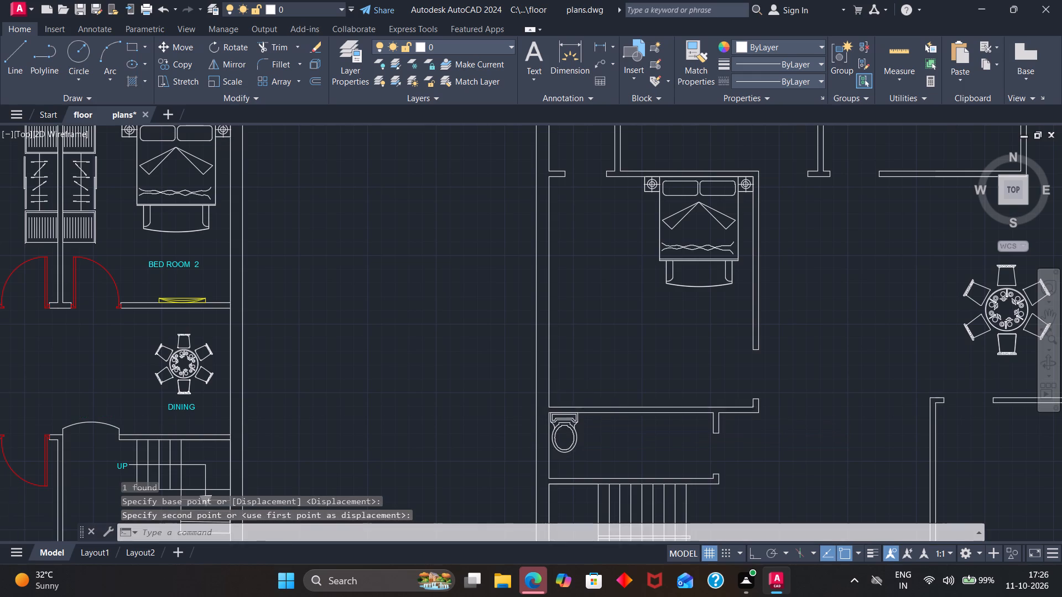
scroll(586, 404, down, 1)
scroll(353, 481, up, 1)
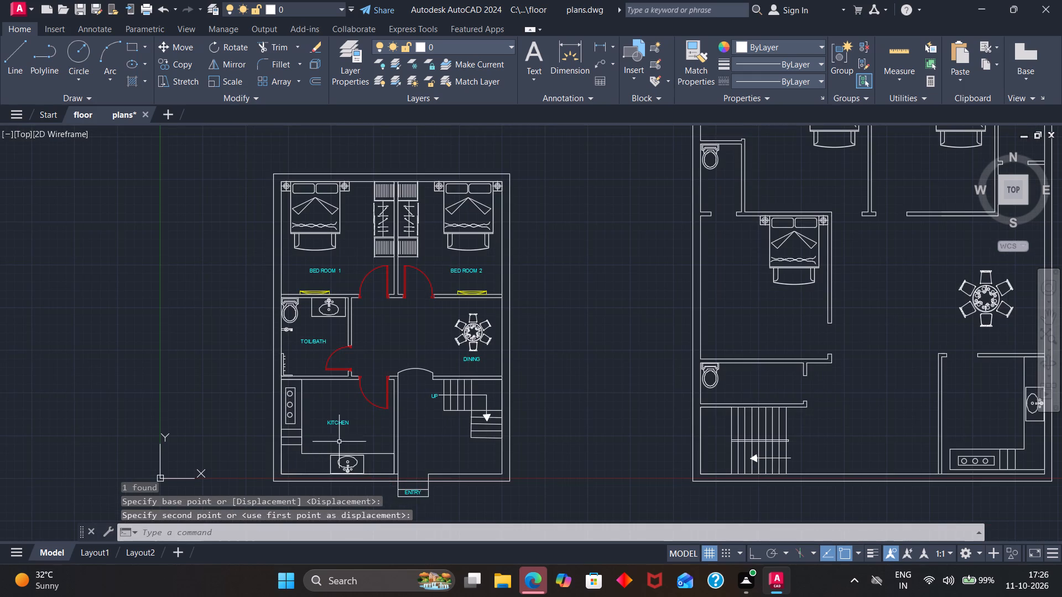
click(330, 316)
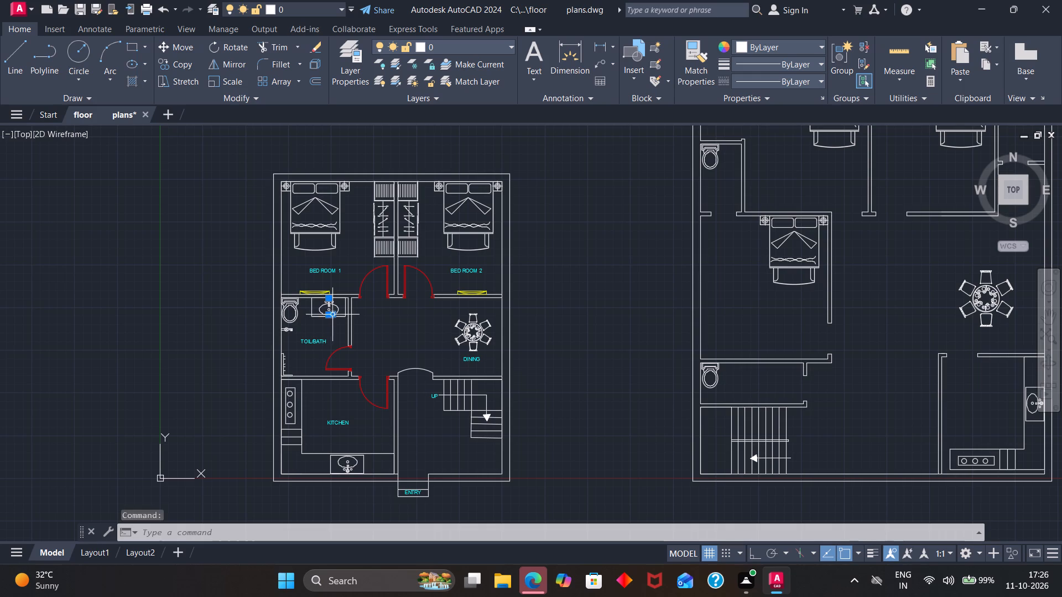
scroll(332, 315, up, 6)
scroll(331, 333, down, 2)
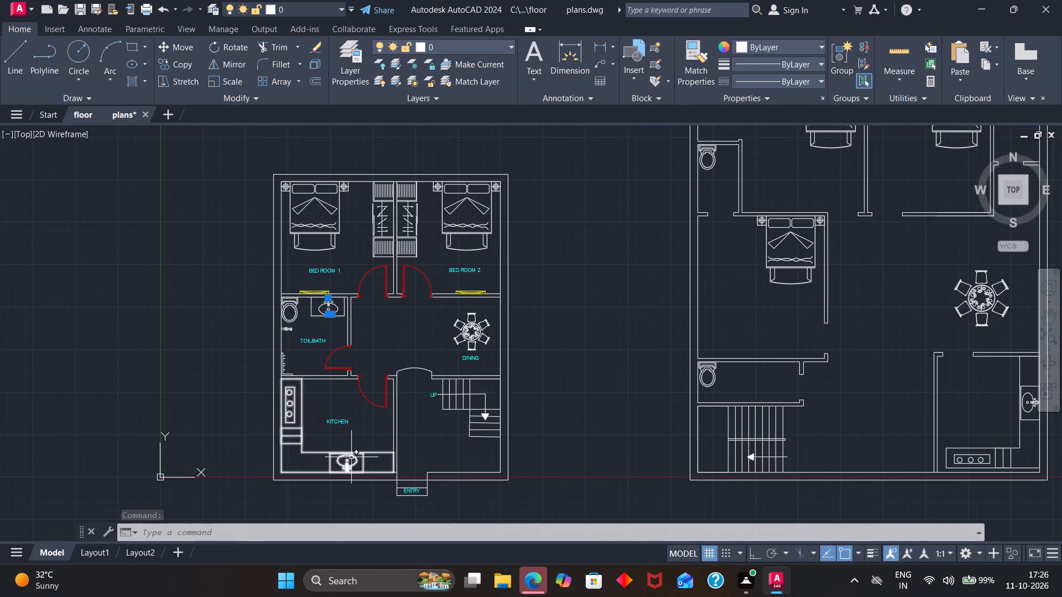
scroll(328, 303, up, 4)
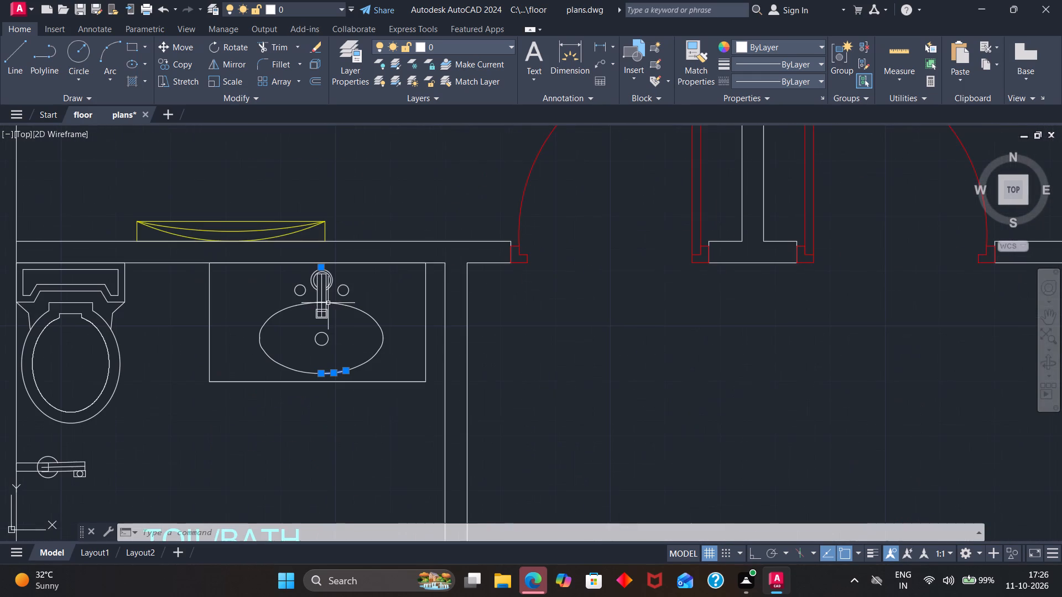
drag(350, 280, 315, 286)
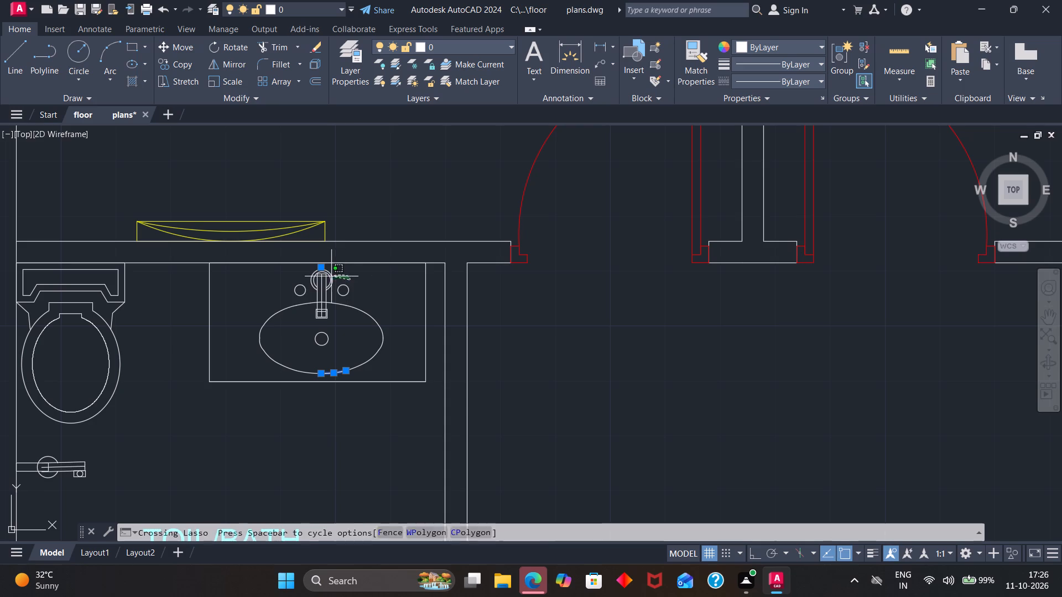
drag(315, 286, 382, 351)
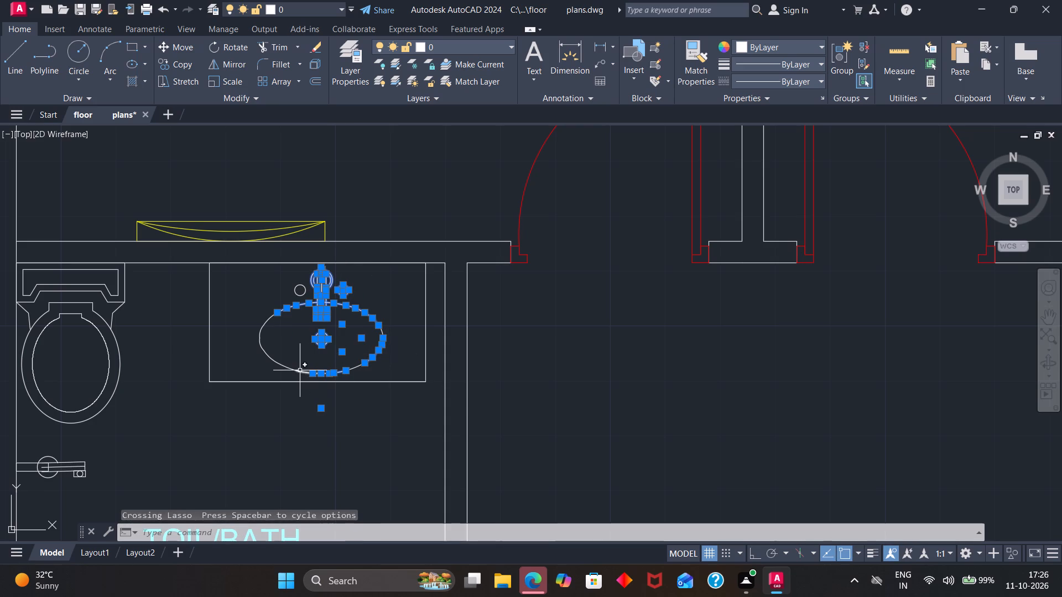
click(300, 370)
drag(294, 347, 285, 409)
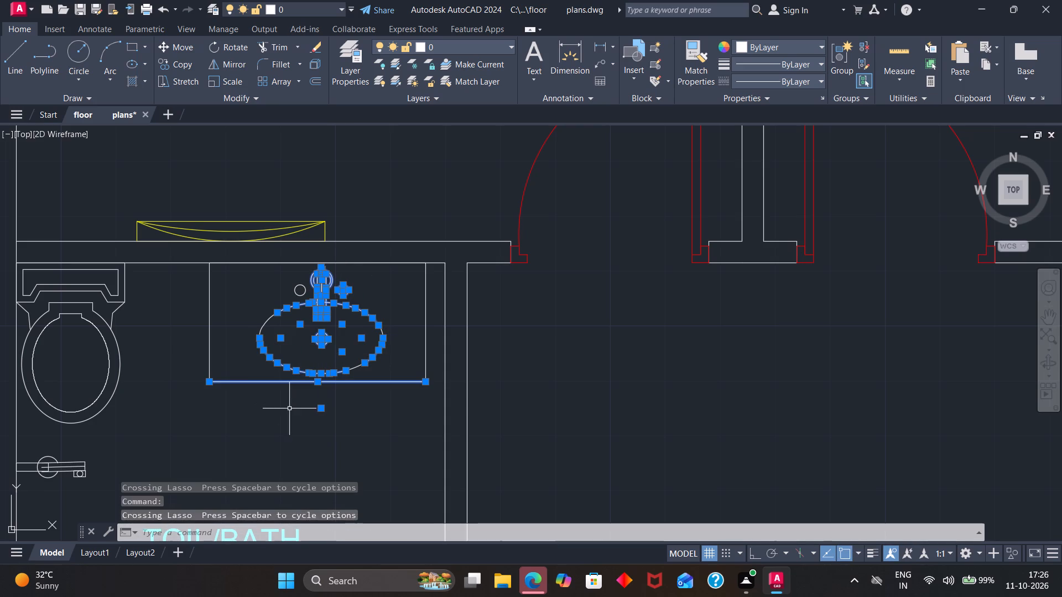
drag(280, 333, 188, 352)
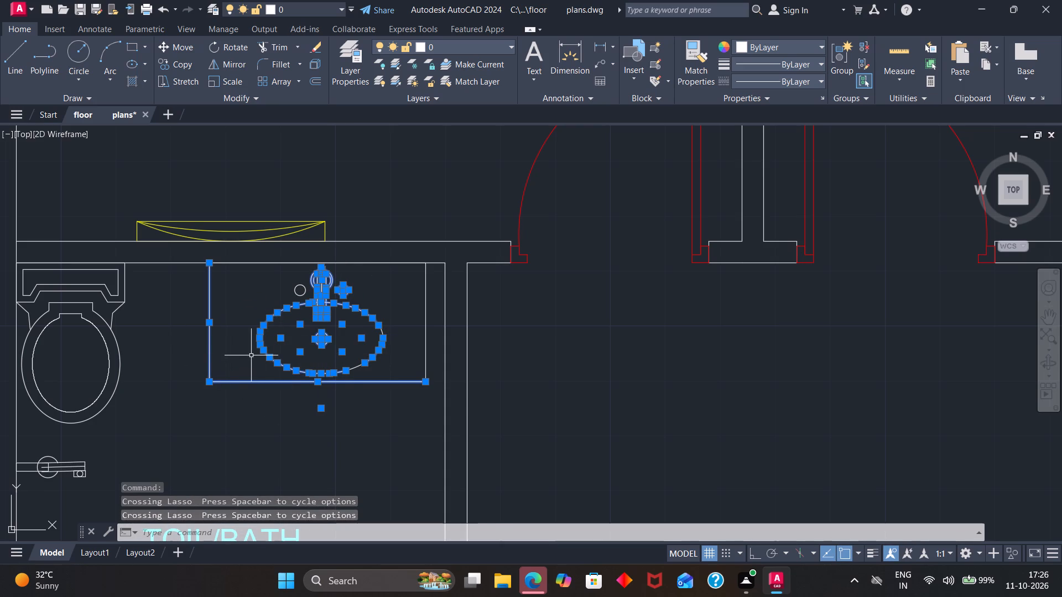
click(426, 318)
drag(306, 276, 294, 279)
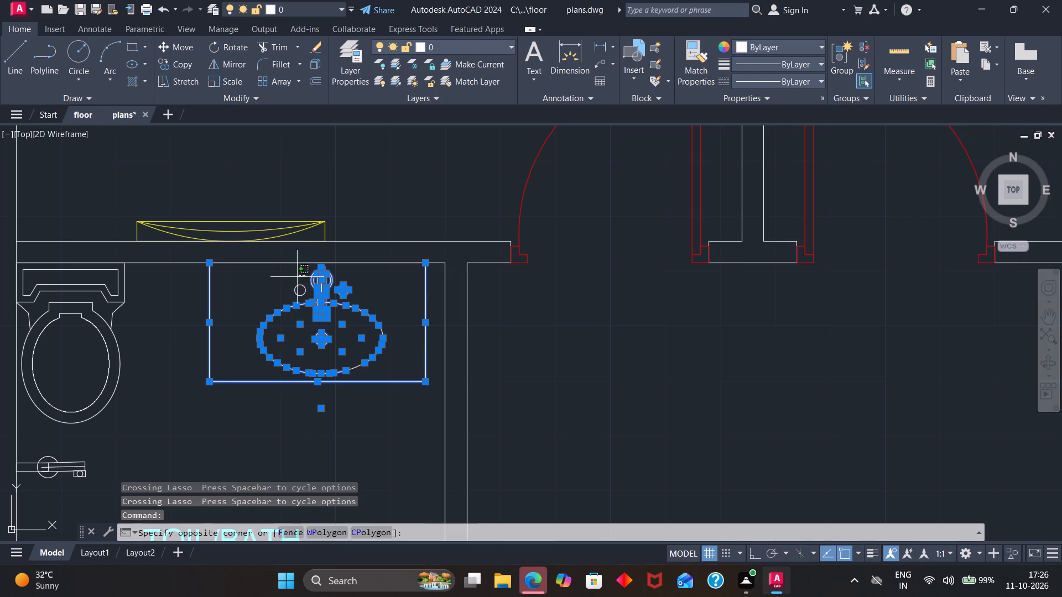
drag(294, 279, 350, 275)
drag(362, 270, 352, 272)
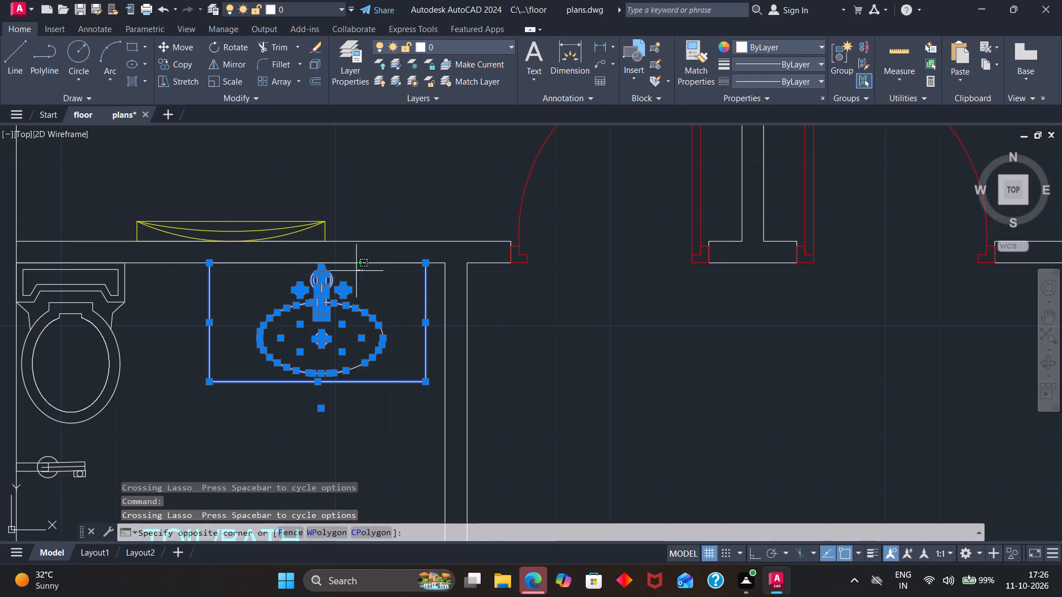
drag(352, 272, 410, 341)
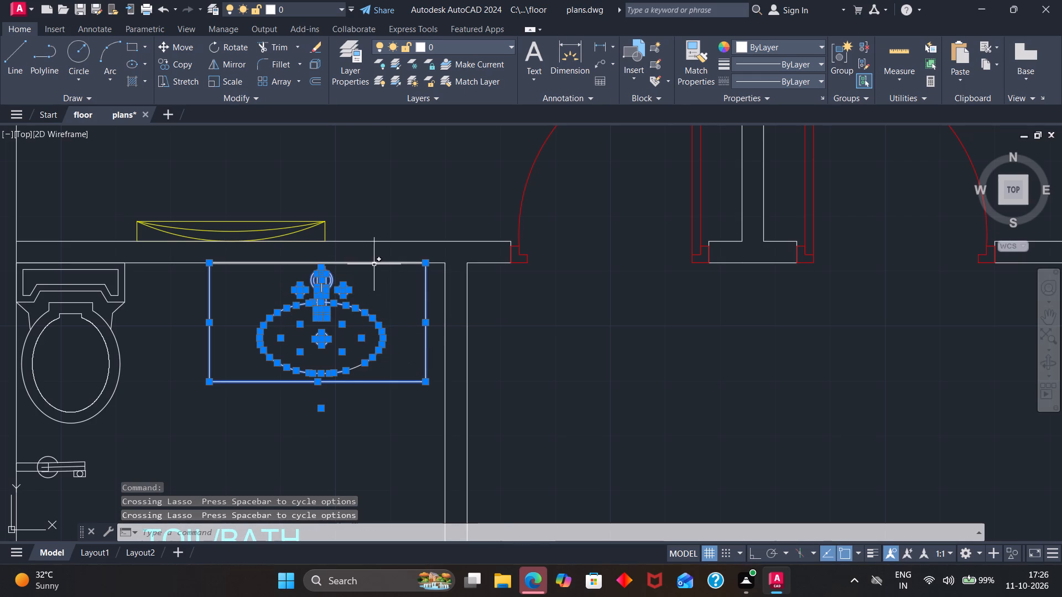
click(374, 264)
key(g)
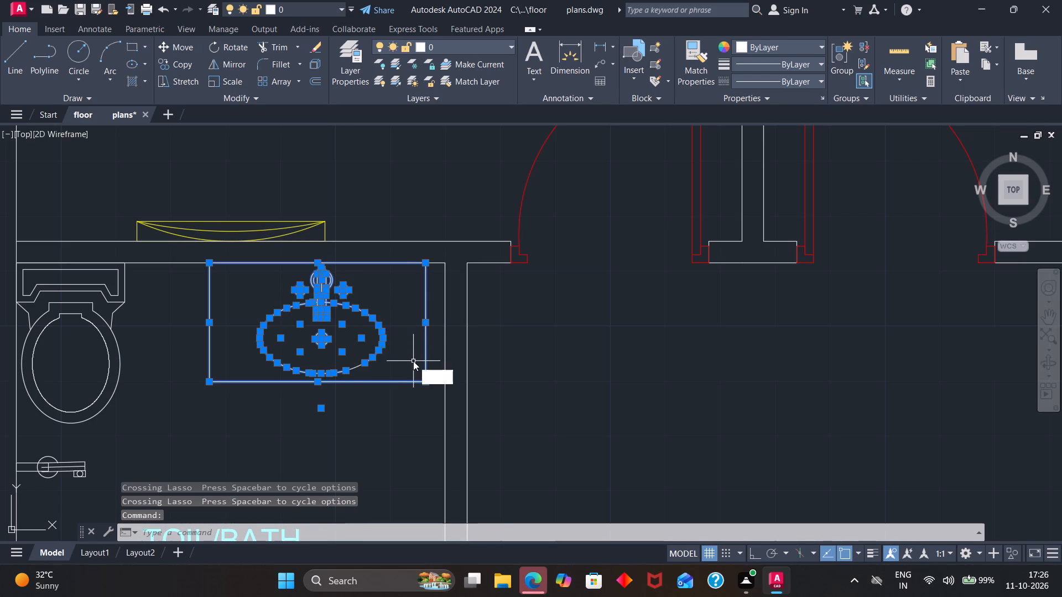
key(Return)
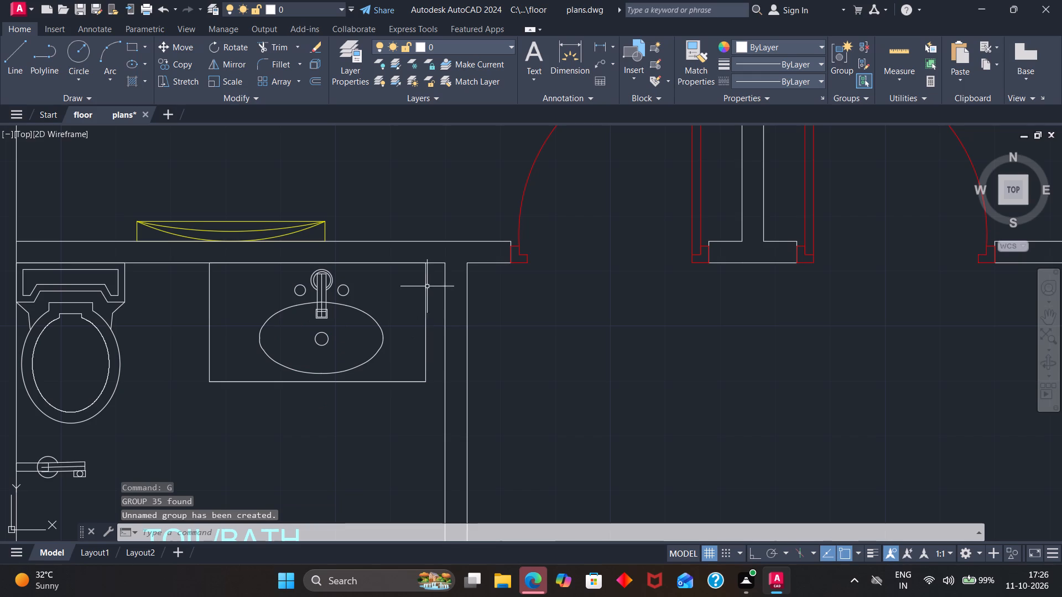
Move the washbasin group by its upper-right corner onto the upper wall of the toilet room above the new plan's staircase.
click(425, 287)
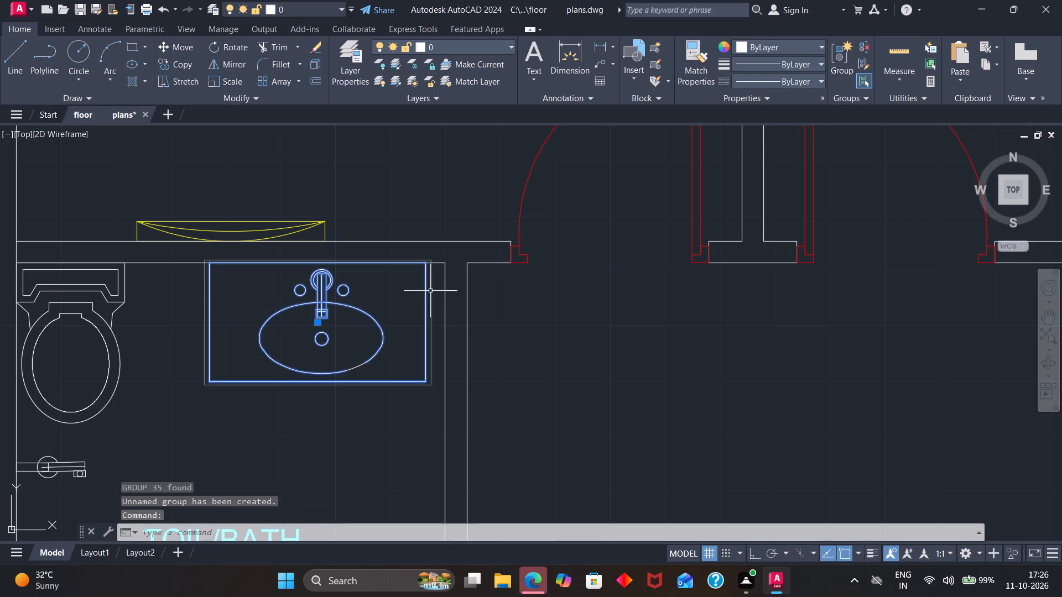
key(m)
key(Return)
click(423, 265)
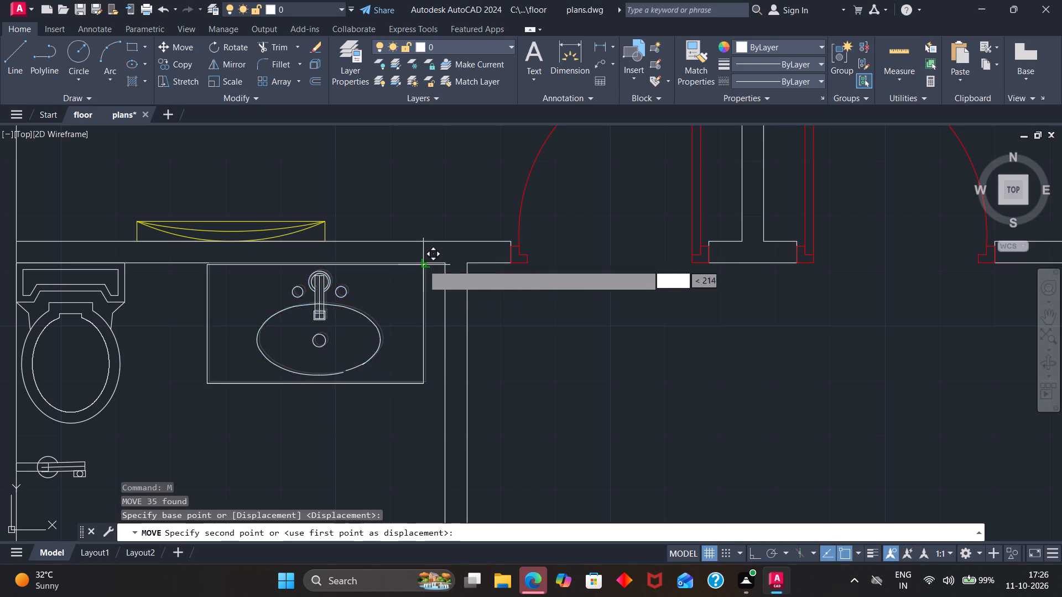
scroll(441, 270, down, 3)
scroll(619, 258, down, 3)
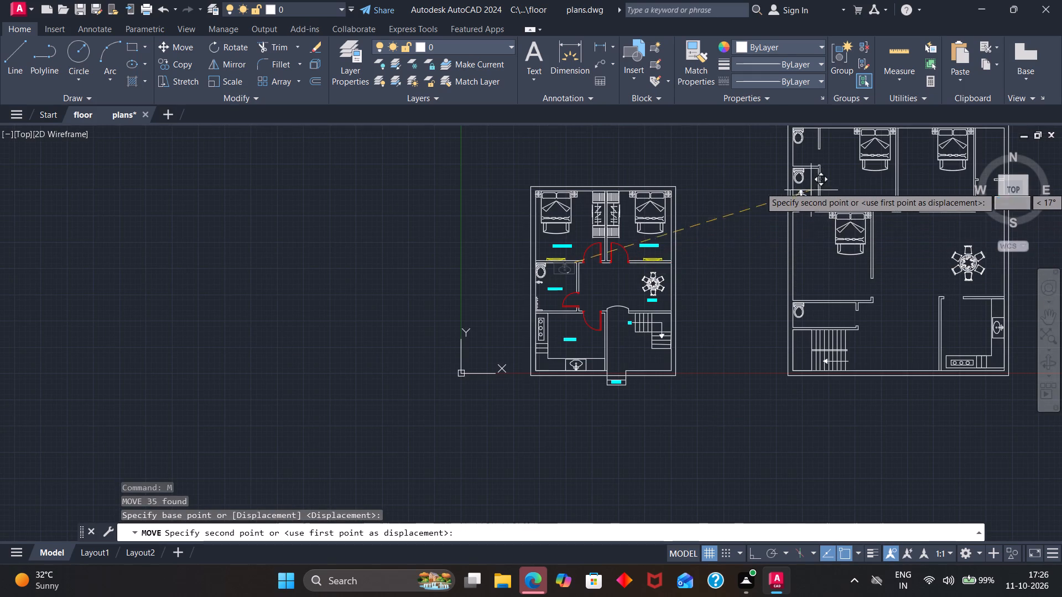
scroll(818, 182, up, 3)
scroll(818, 181, down, 3)
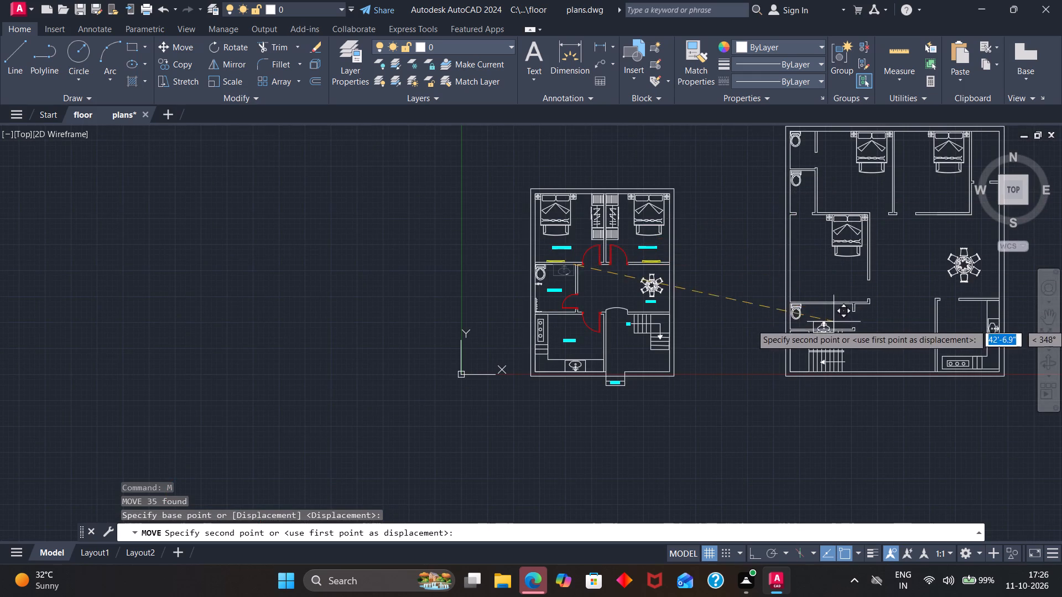
scroll(834, 314, up, 3)
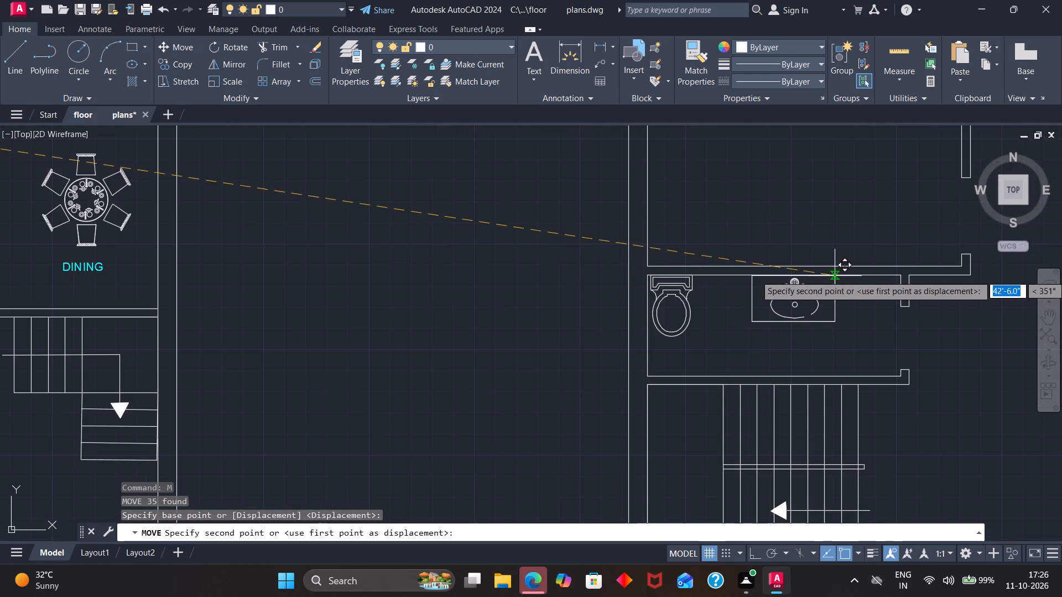
click(834, 276)
scroll(837, 297, down, 1)
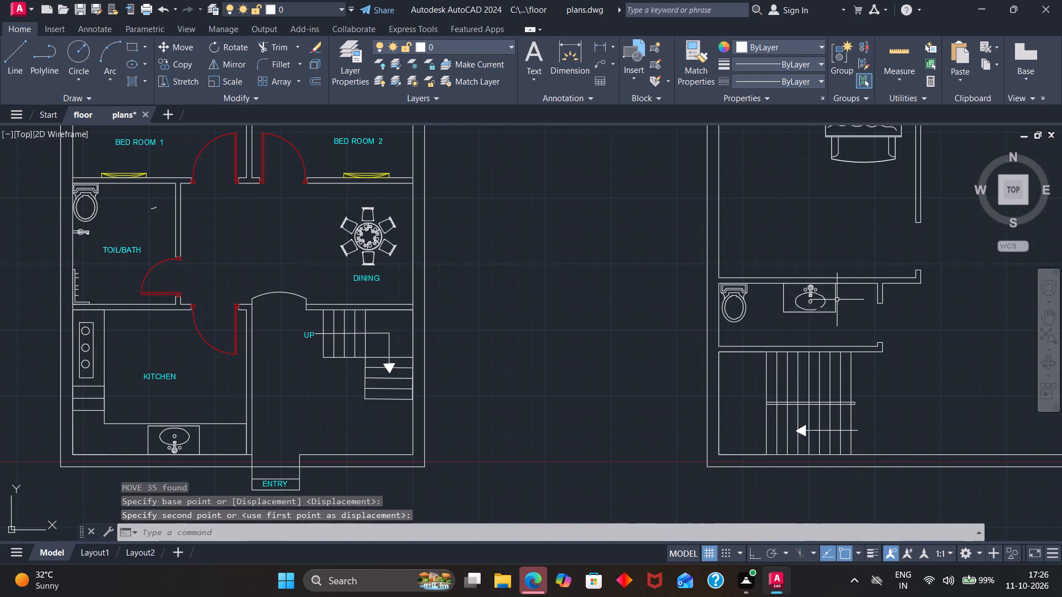
Copy the washbasin from the room above the staircase into the open floor of the bedroom directly above it.
click(835, 303)
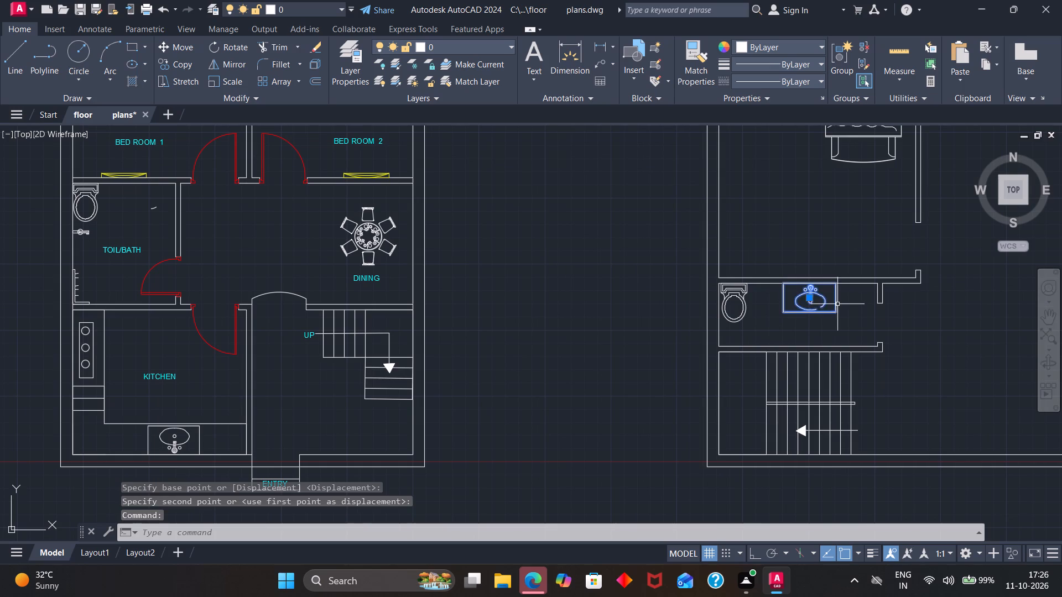
key(c)
key(o)
key(Return)
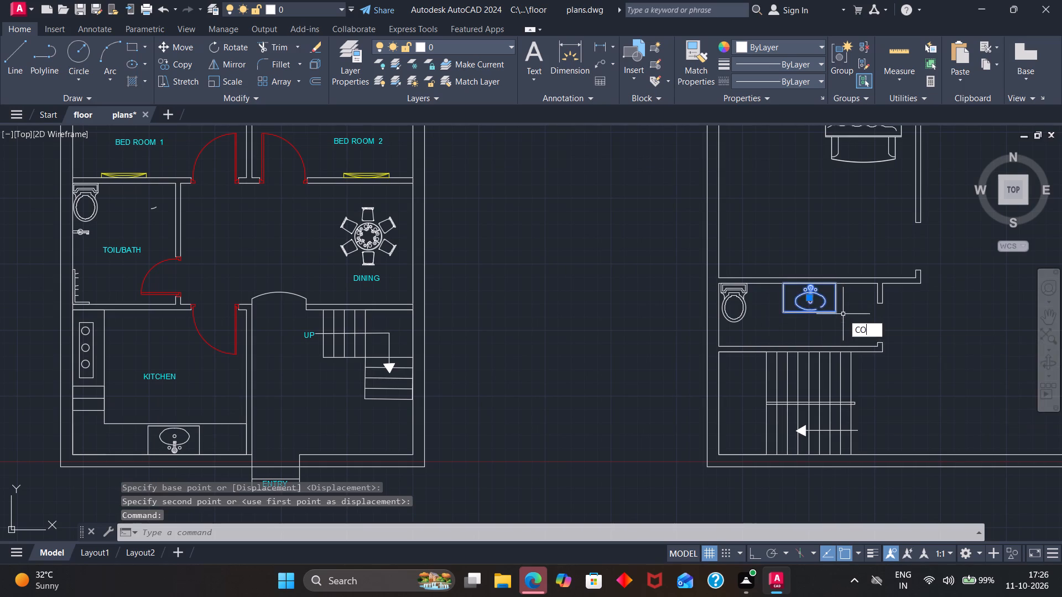
click(836, 306)
click(812, 232)
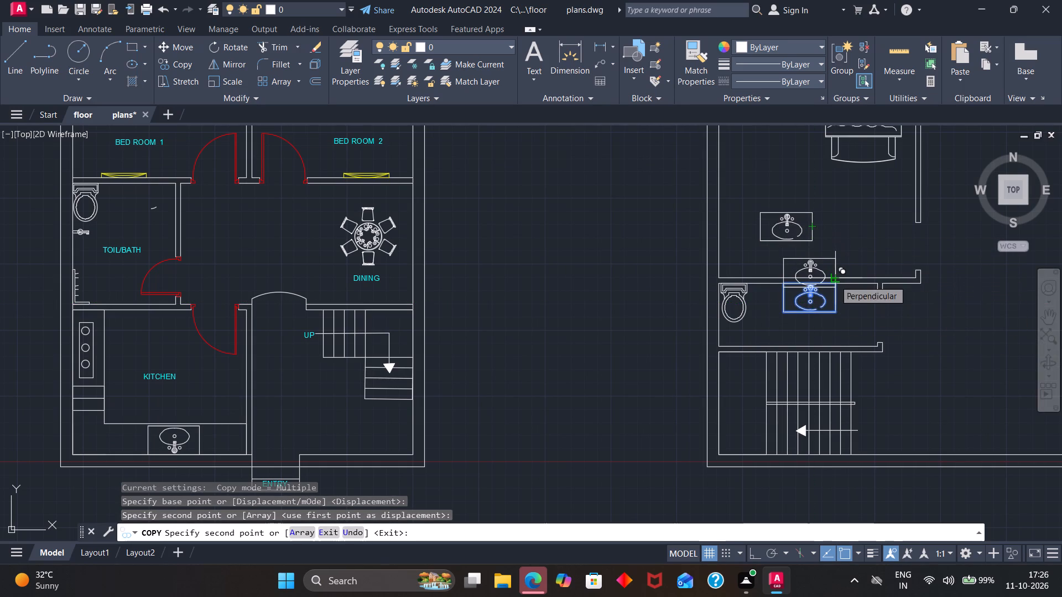
key(Escape)
Rotate the copied washbasin in the bedroom 90° clockwise about its counter's lower-right corner.
scroll(832, 280, down, 2)
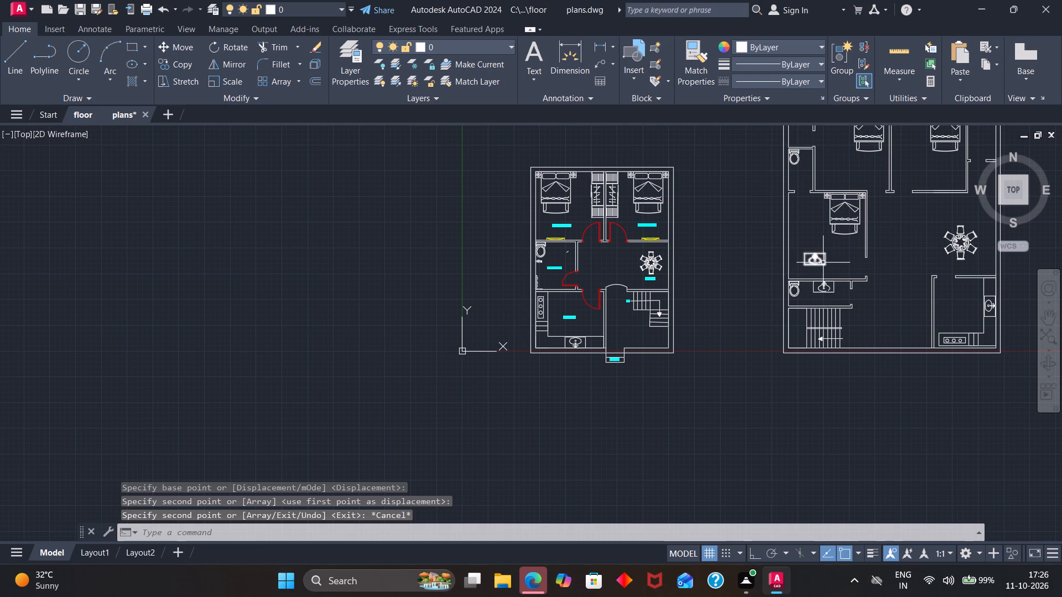
scroll(810, 263, up, 3)
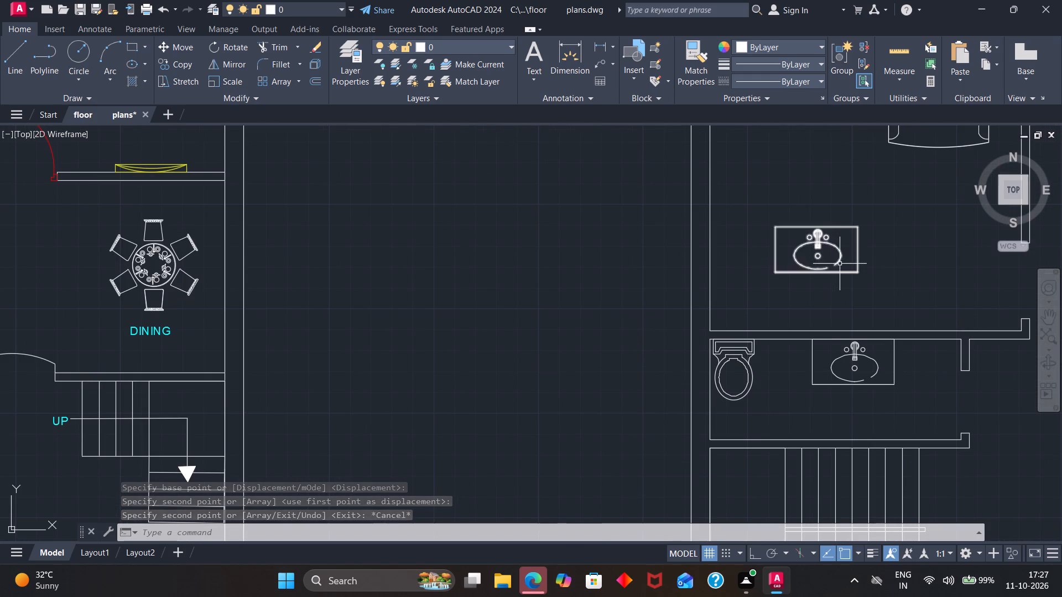
click(835, 264)
key(r)
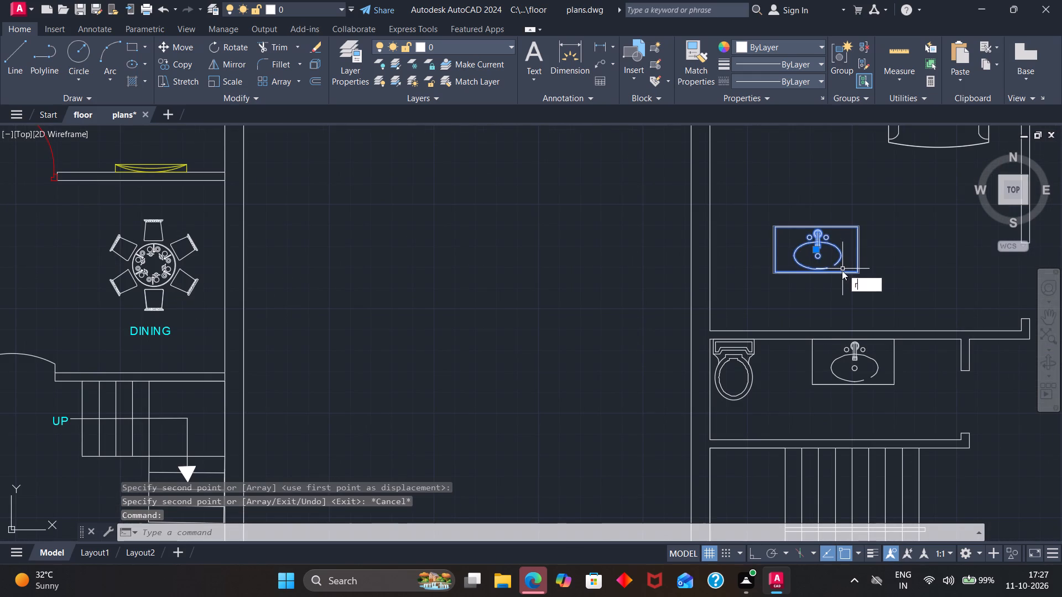
key(o)
key(Return)
click(853, 269)
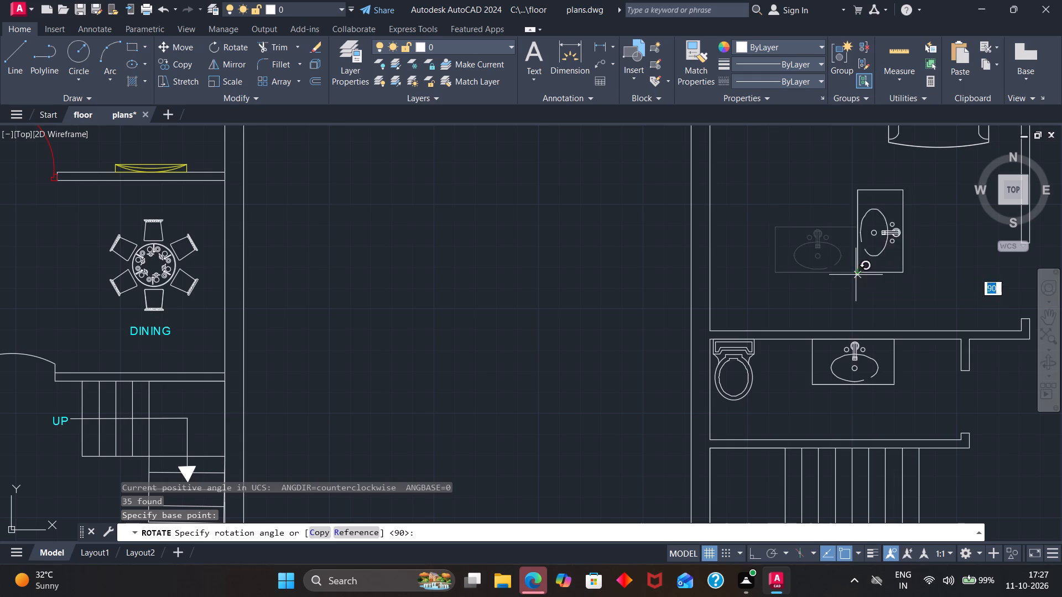
click(855, 285)
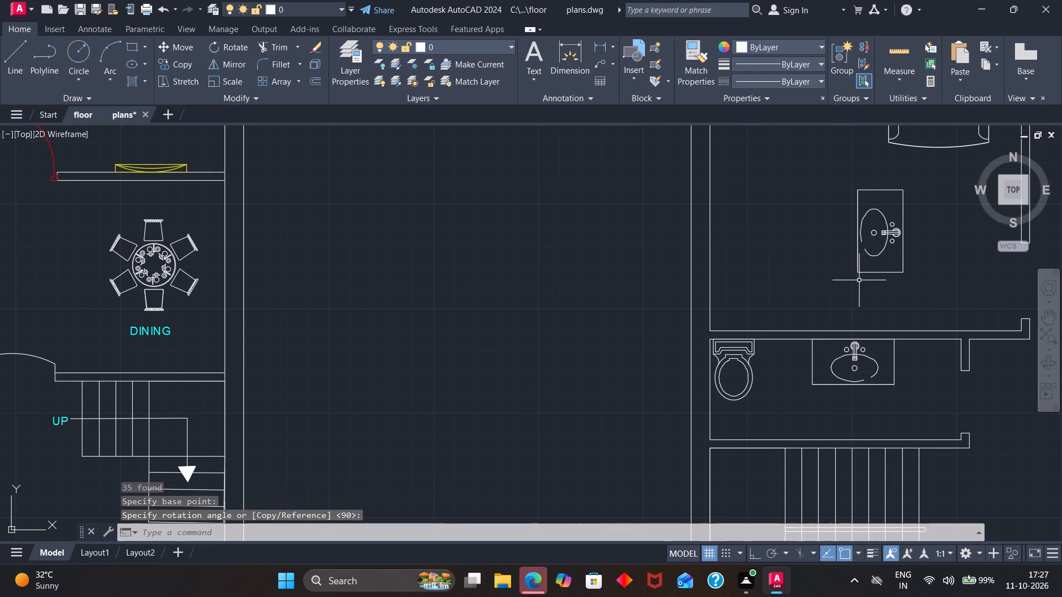
Move the rotated washbasin from the bedroom by its upper-right corner onto the right-hand wall of the toilet room directly above that bedroom.
click(903, 266)
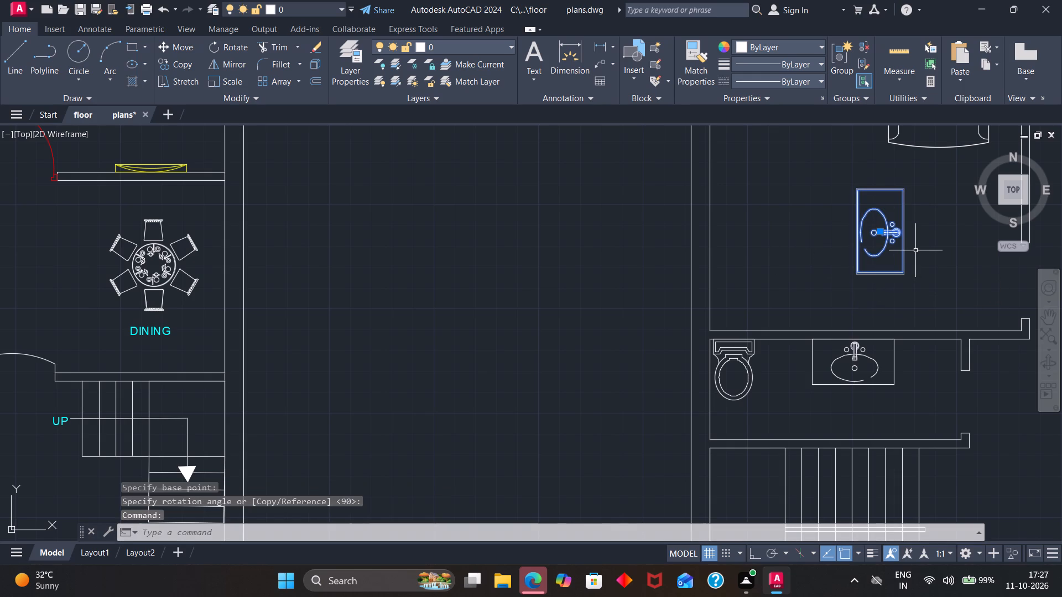
key(m)
key(Return)
click(903, 193)
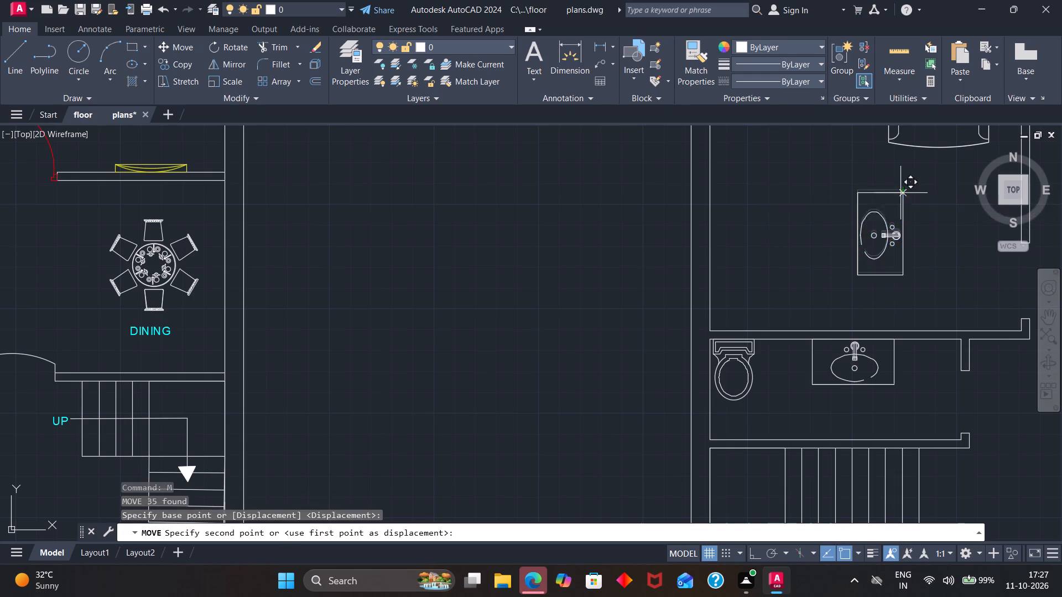
scroll(836, 216, down, 6)
scroll(831, 172, up, 4)
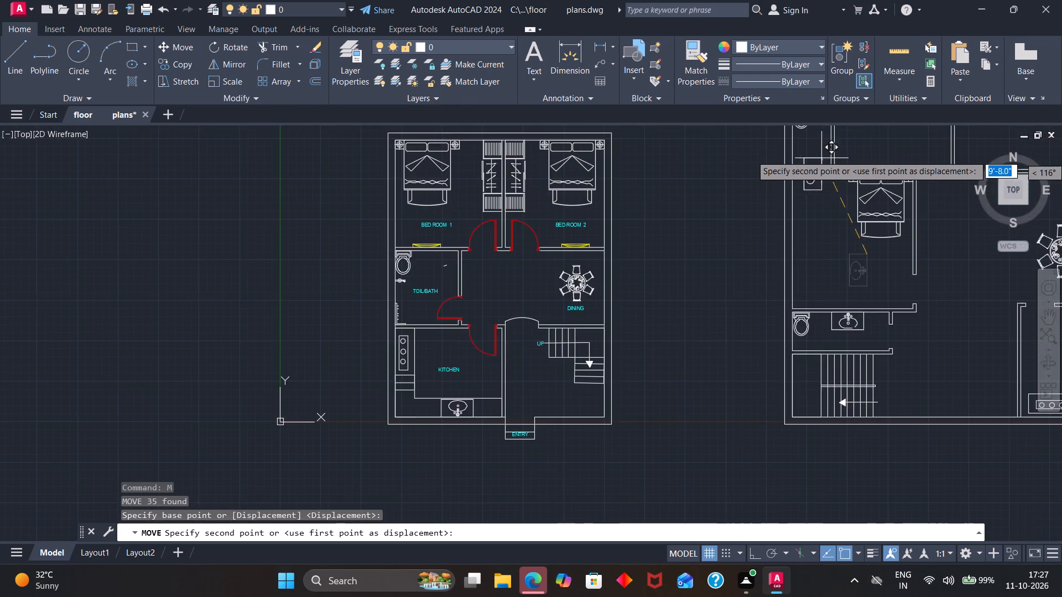
scroll(820, 155, up, 1)
scroll(820, 153, down, 3)
scroll(824, 156, up, 1)
scroll(827, 148, down, 5)
scroll(827, 133, up, 2)
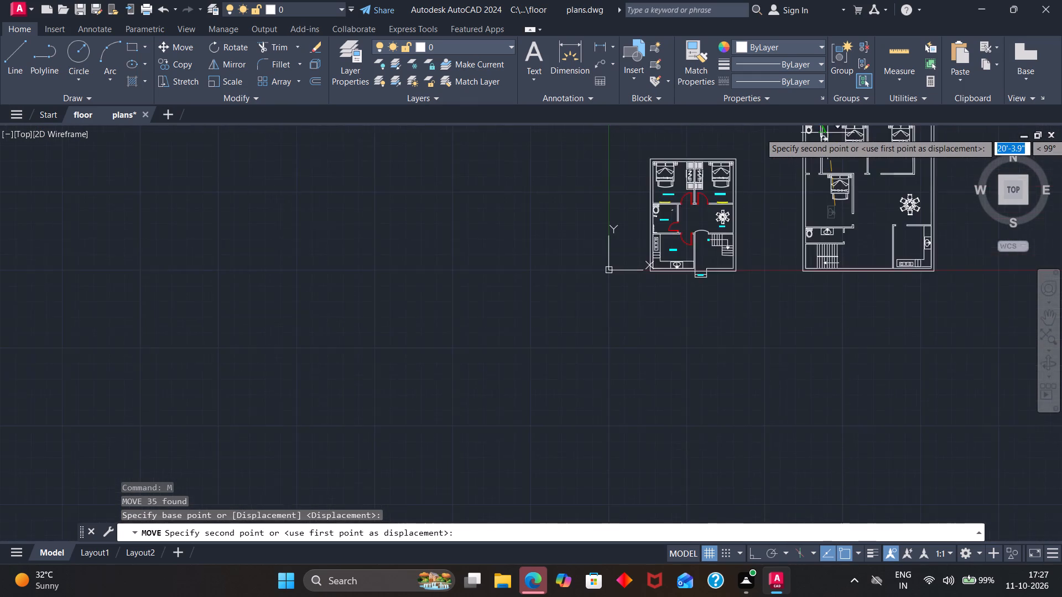
scroll(827, 133, up, 3)
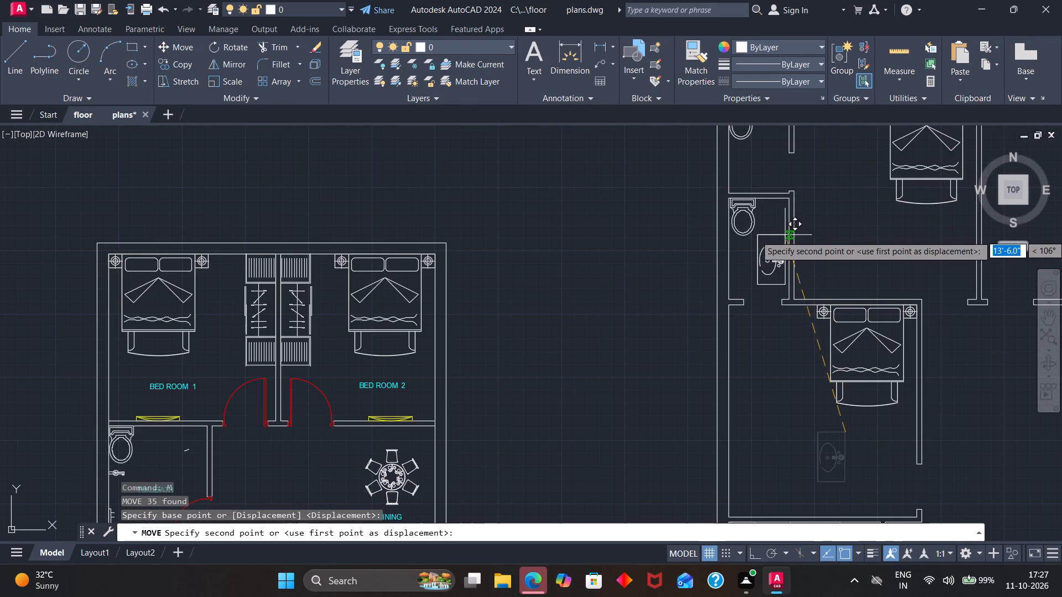
scroll(786, 235, up, 2)
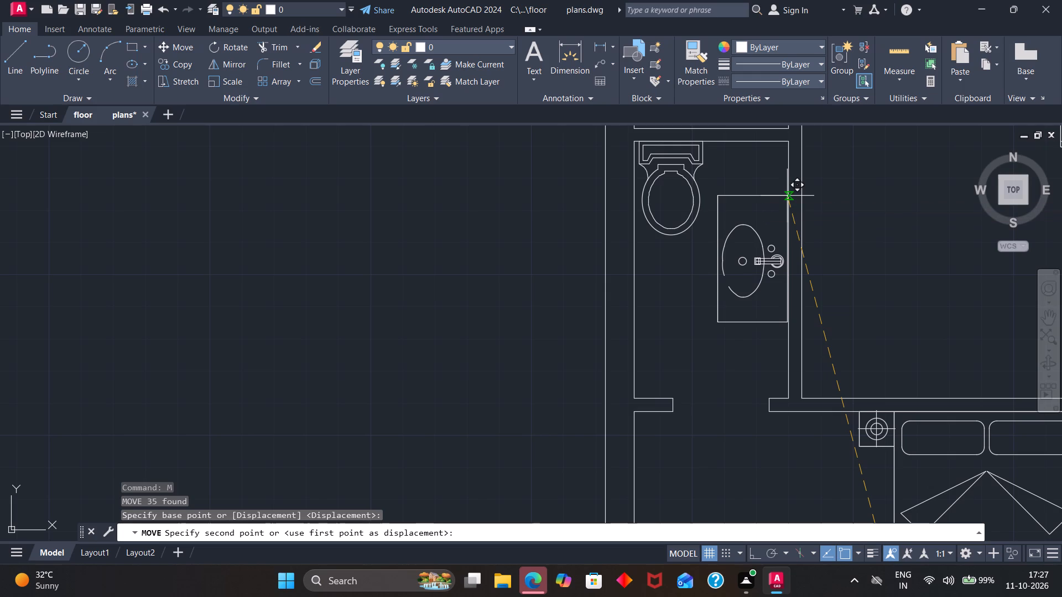
click(787, 196)
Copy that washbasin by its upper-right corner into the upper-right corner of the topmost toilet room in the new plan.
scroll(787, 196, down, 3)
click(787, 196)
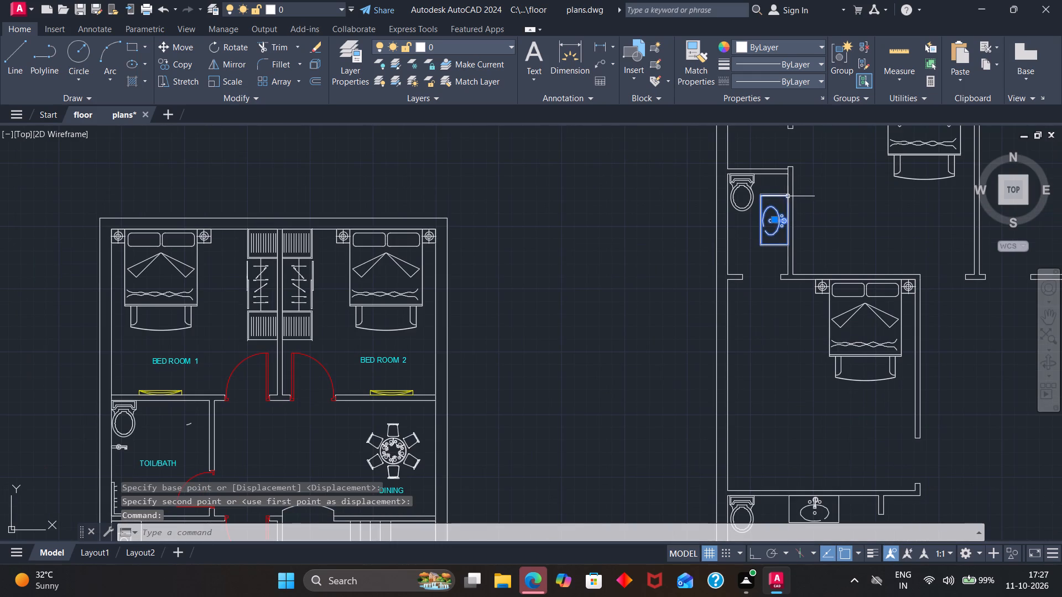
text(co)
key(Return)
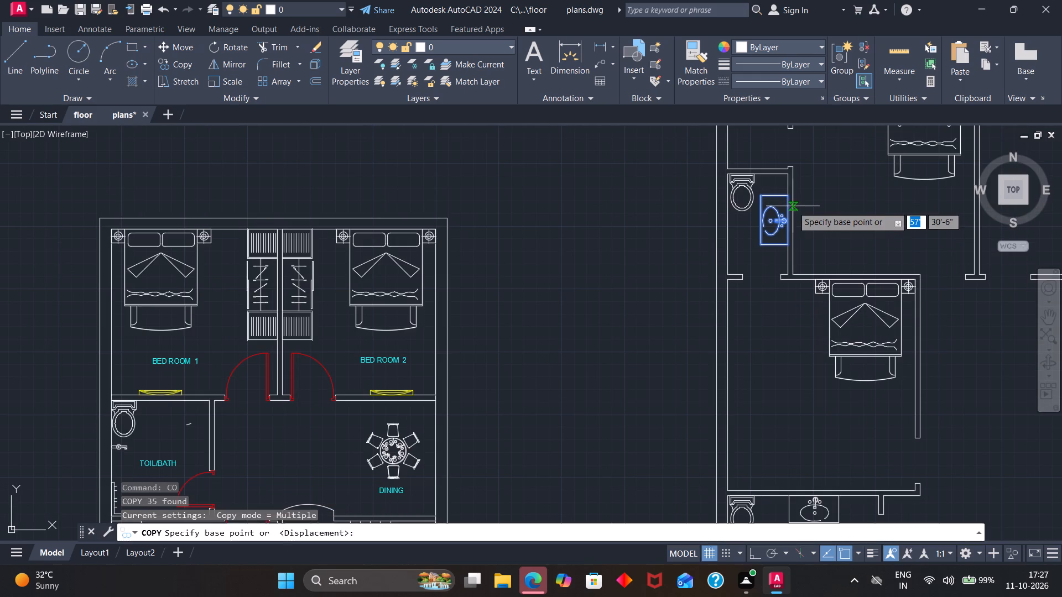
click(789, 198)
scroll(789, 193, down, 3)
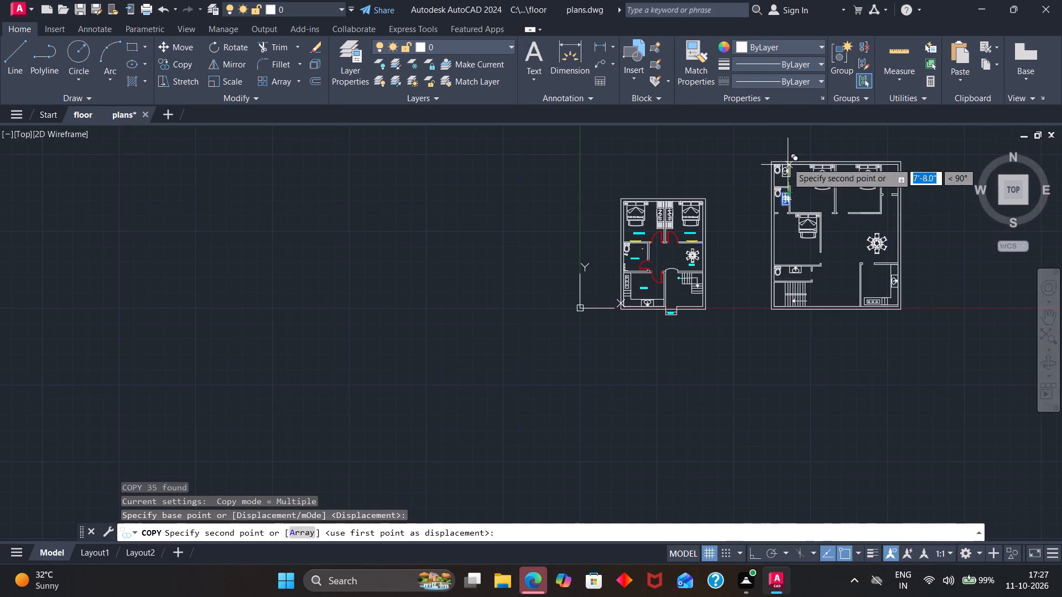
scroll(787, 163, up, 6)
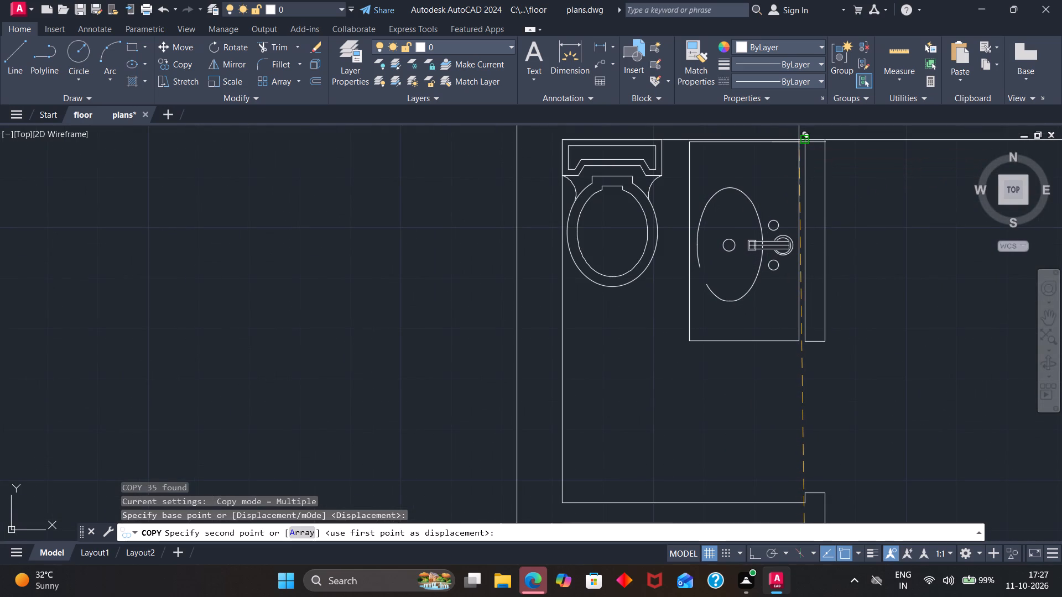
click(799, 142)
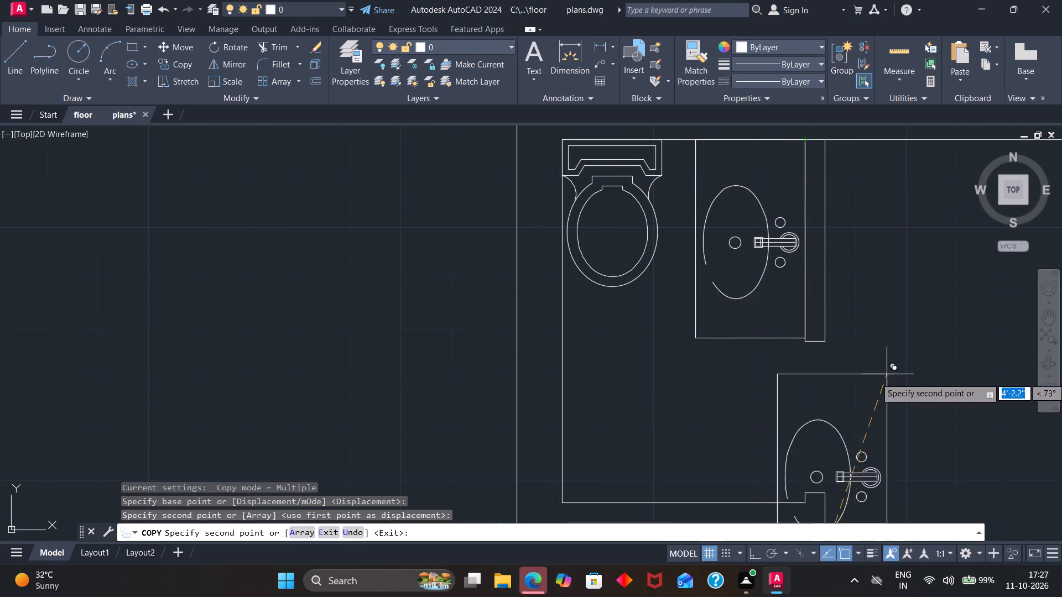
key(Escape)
Copy the existing plan's TOIL/BATH door into the toilet door opening above the new plan's staircase, and place another copy on the open floor beside it.
scroll(883, 389, down, 8)
scroll(891, 469, up, 3)
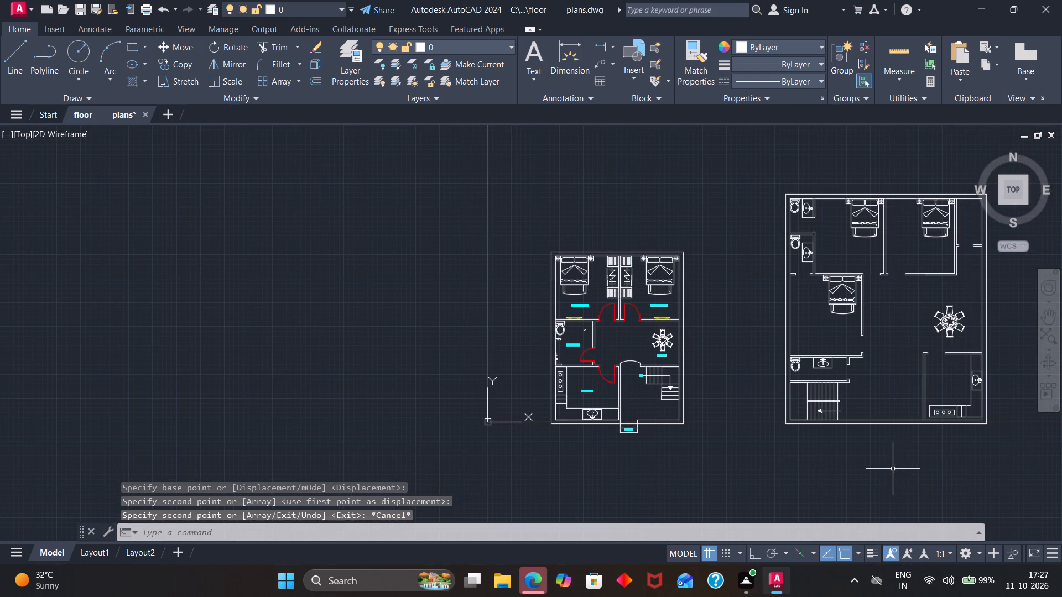
scroll(1010, 314, up, 2)
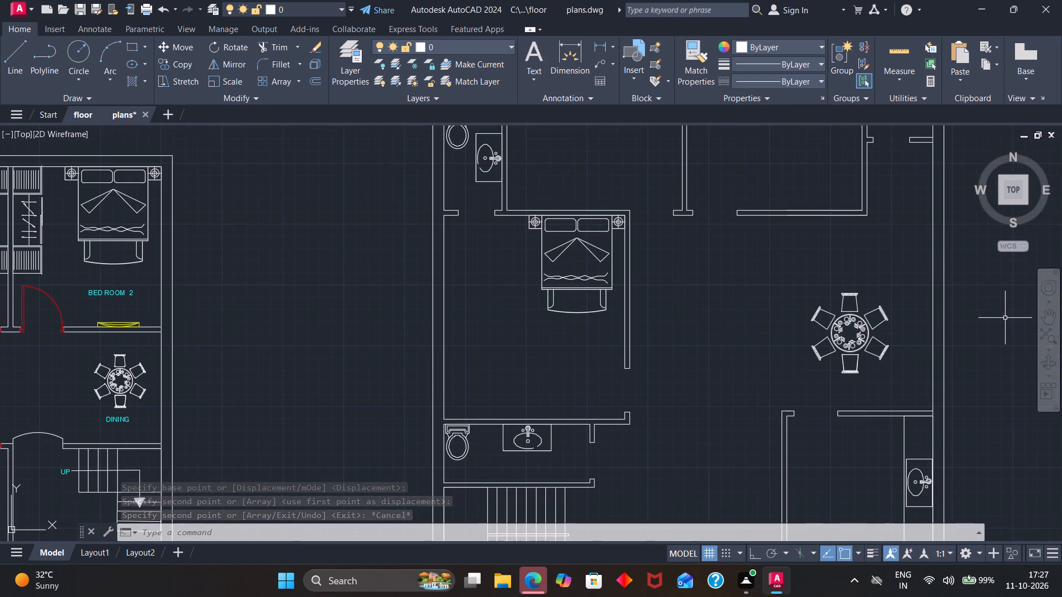
scroll(1002, 322, down, 1)
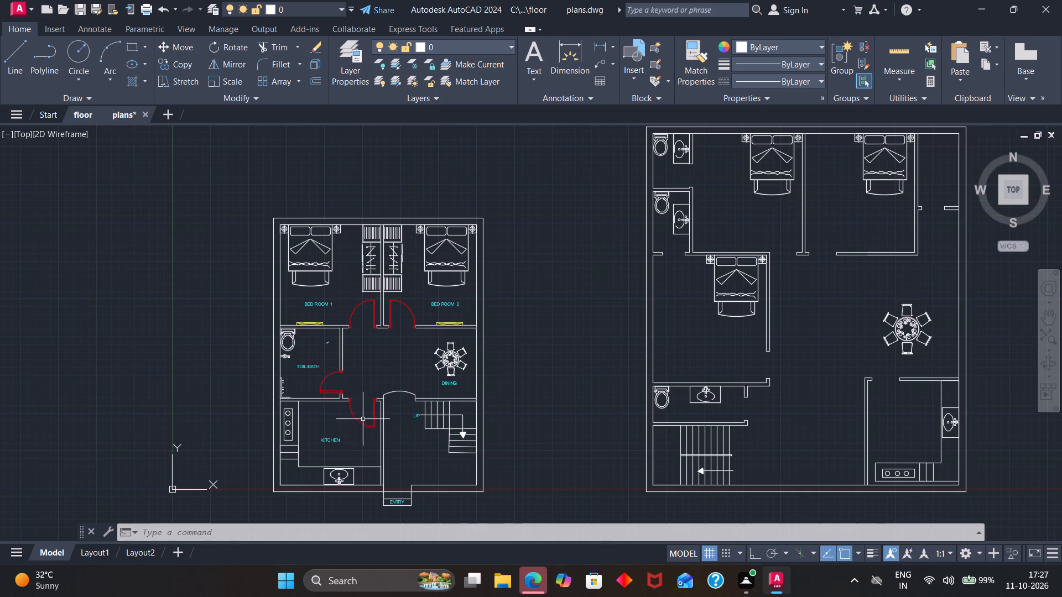
scroll(362, 419, up, 3)
click(246, 310)
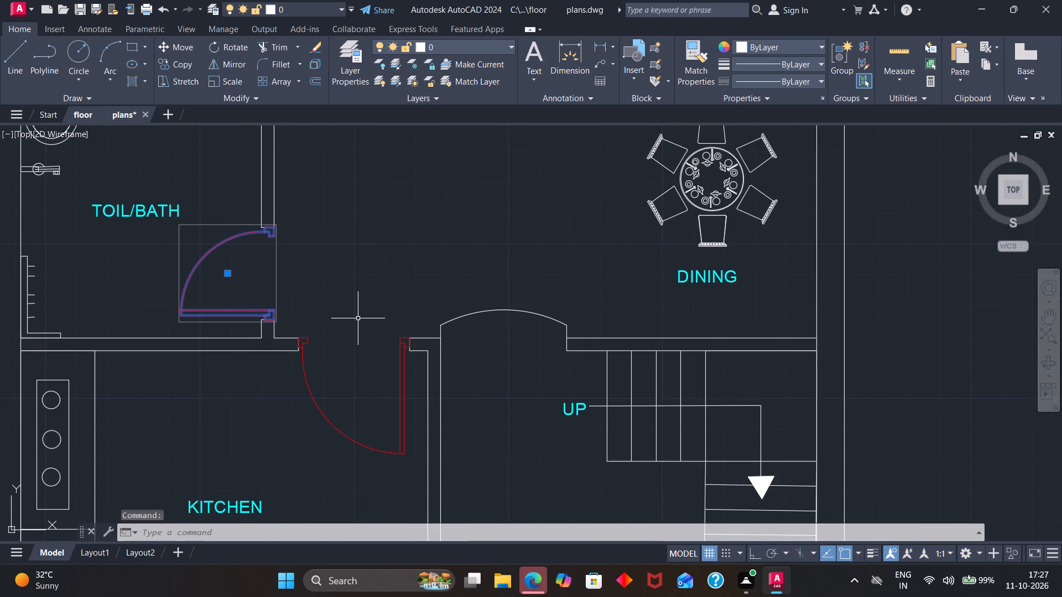
text(co)
key(Return)
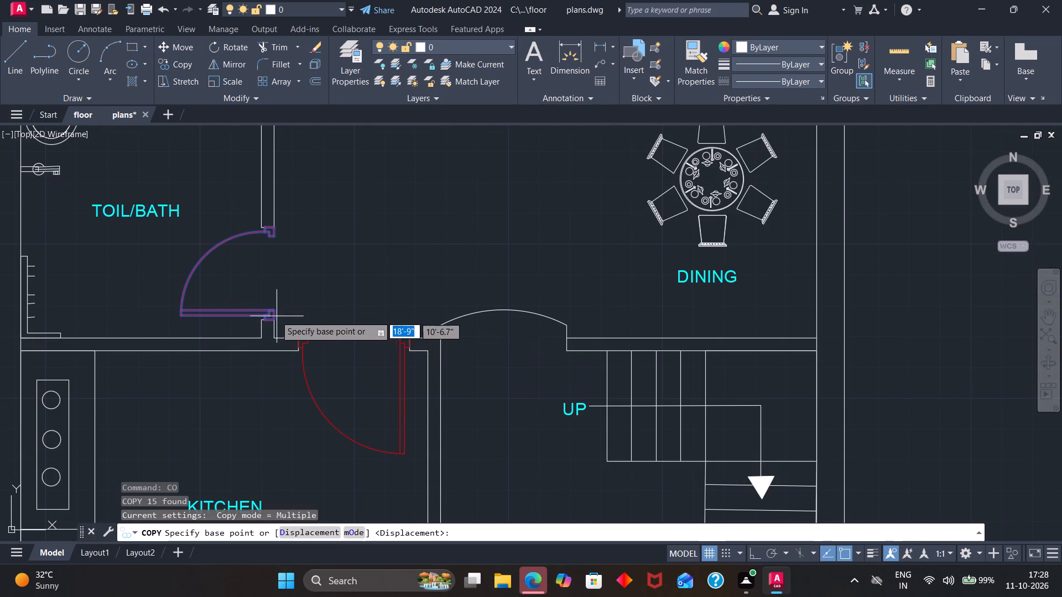
scroll(274, 318, up, 3)
click(269, 318)
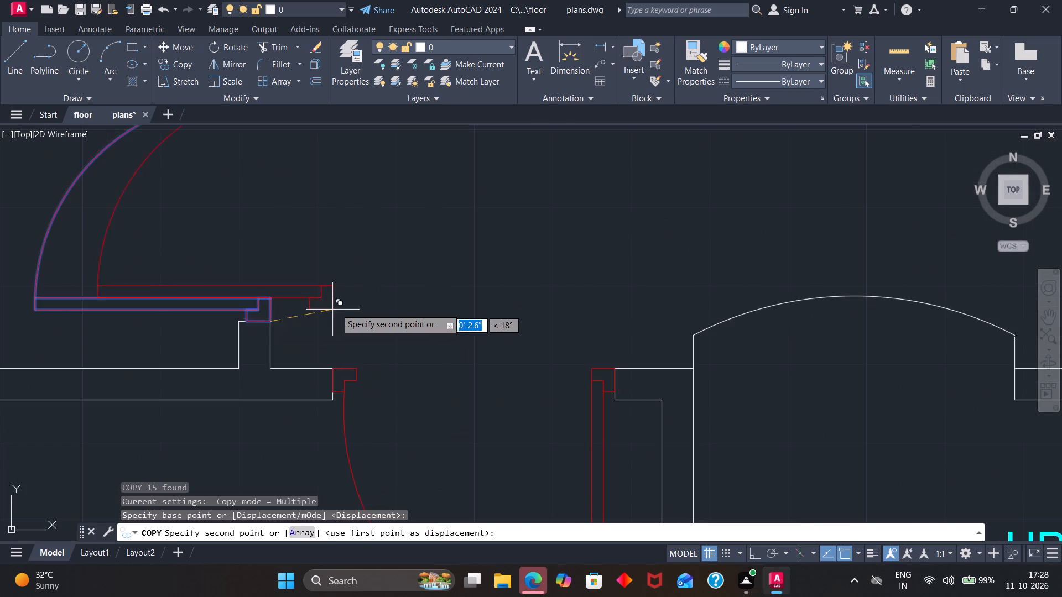
scroll(357, 309, down, 6)
scroll(719, 363, down, 2)
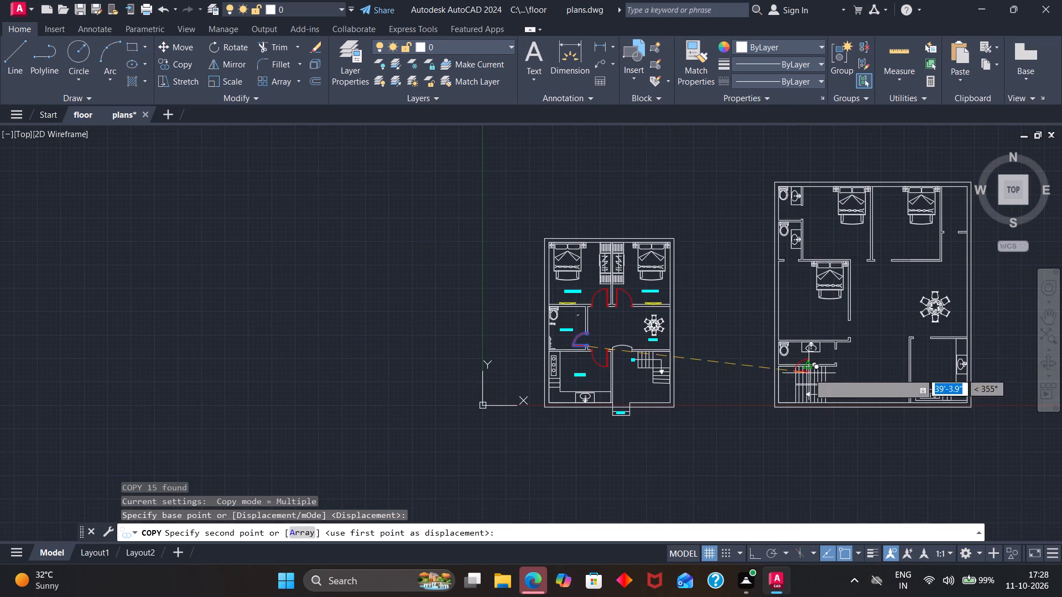
scroll(863, 357, up, 3)
scroll(772, 376, up, 2)
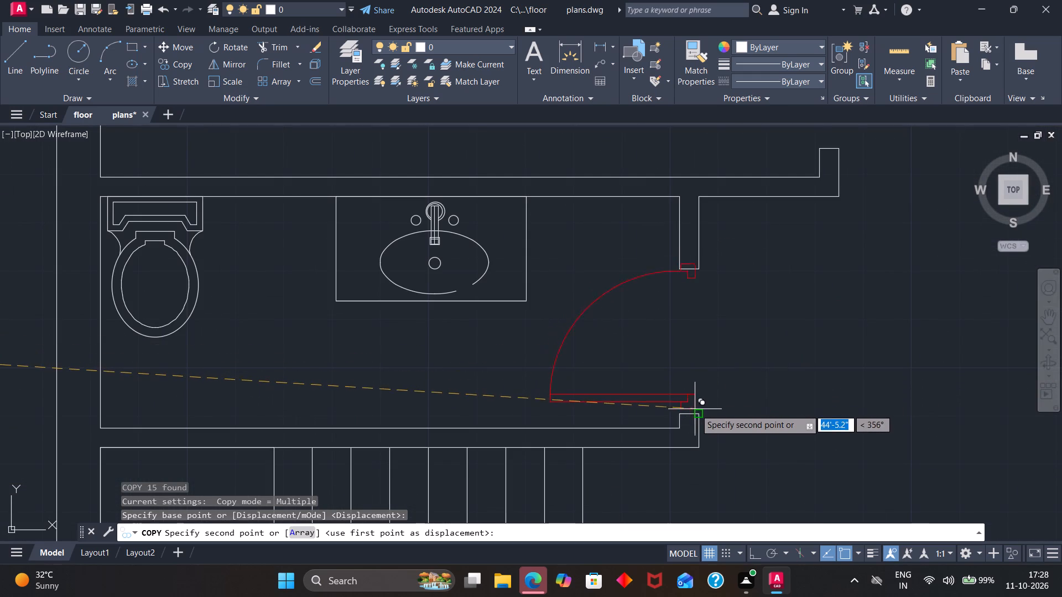
click(699, 416)
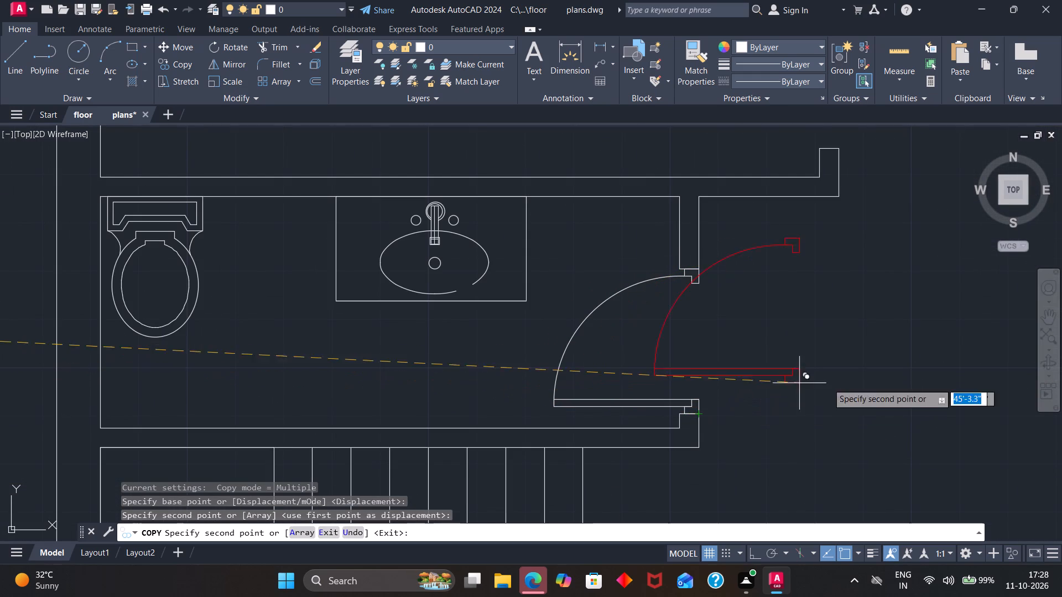
click(919, 426)
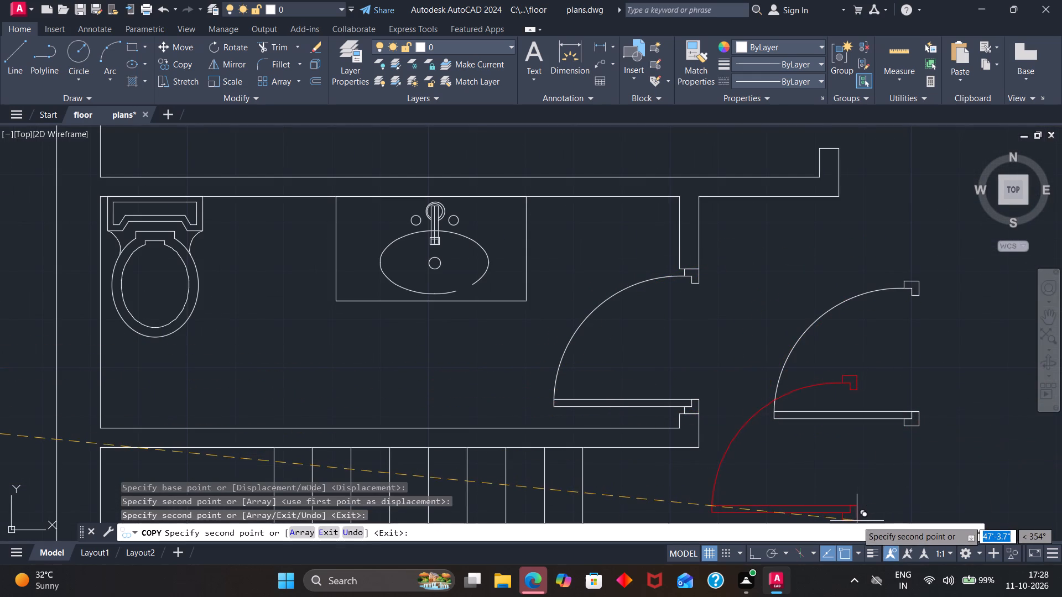
key(Escape)
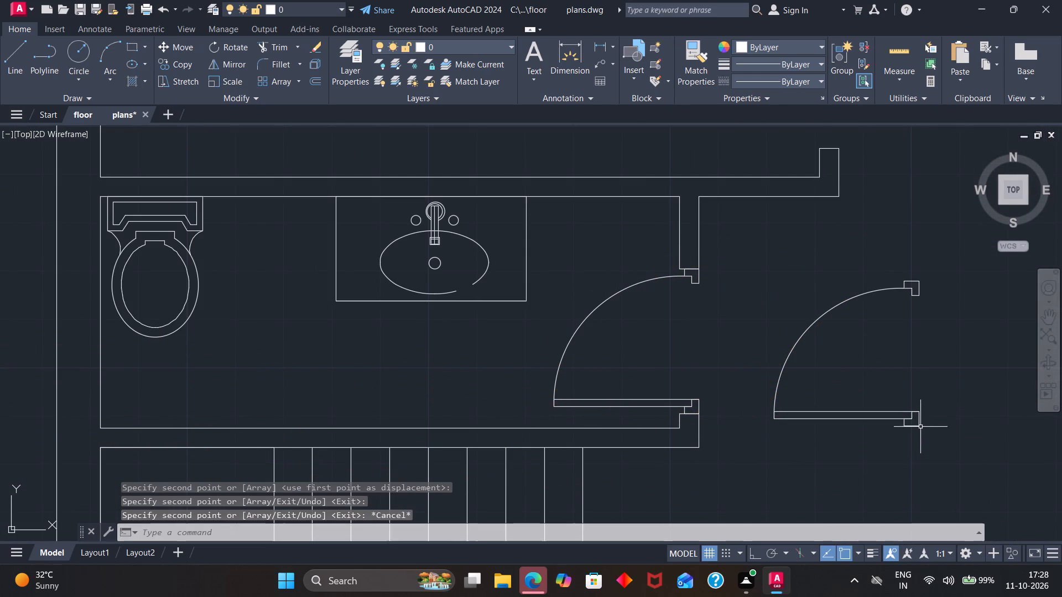
Rotate the loose door copy on the open floor about 90° clockwise about its lower-right corner.
click(920, 427)
key(r)
key(o)
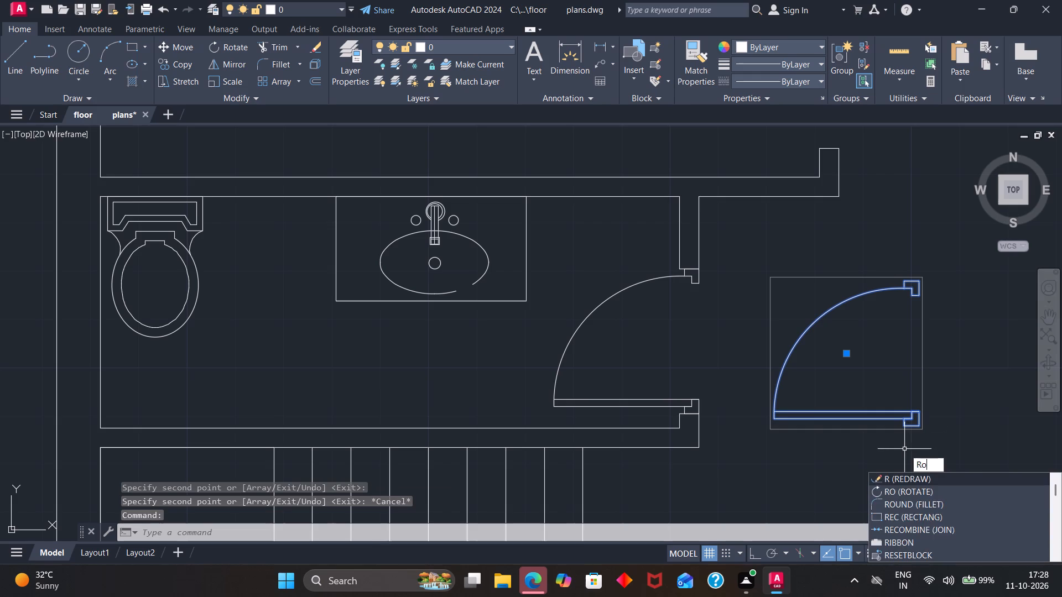
key(Return)
click(920, 426)
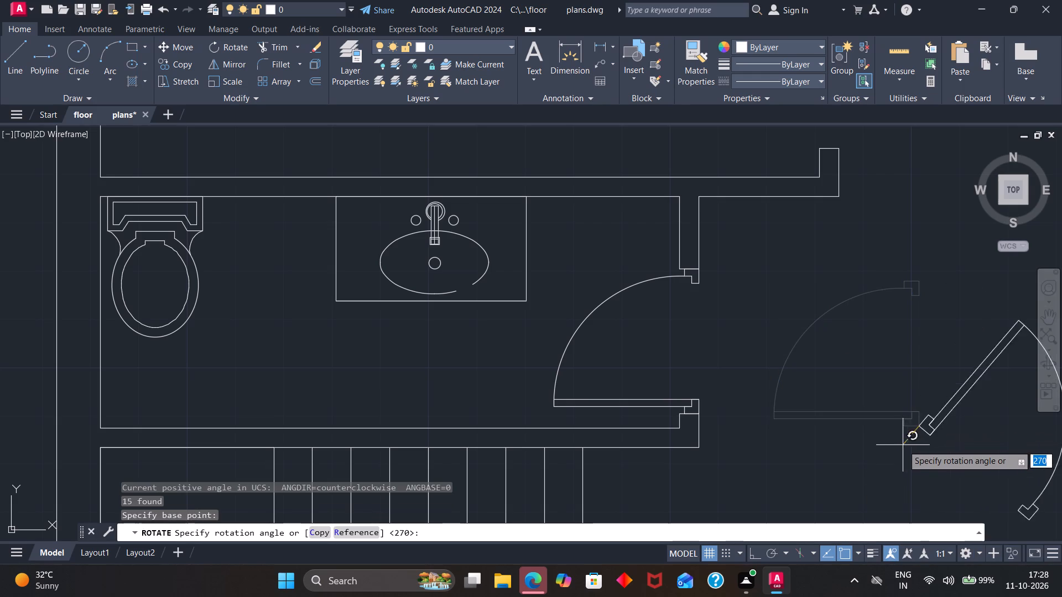
click(918, 497)
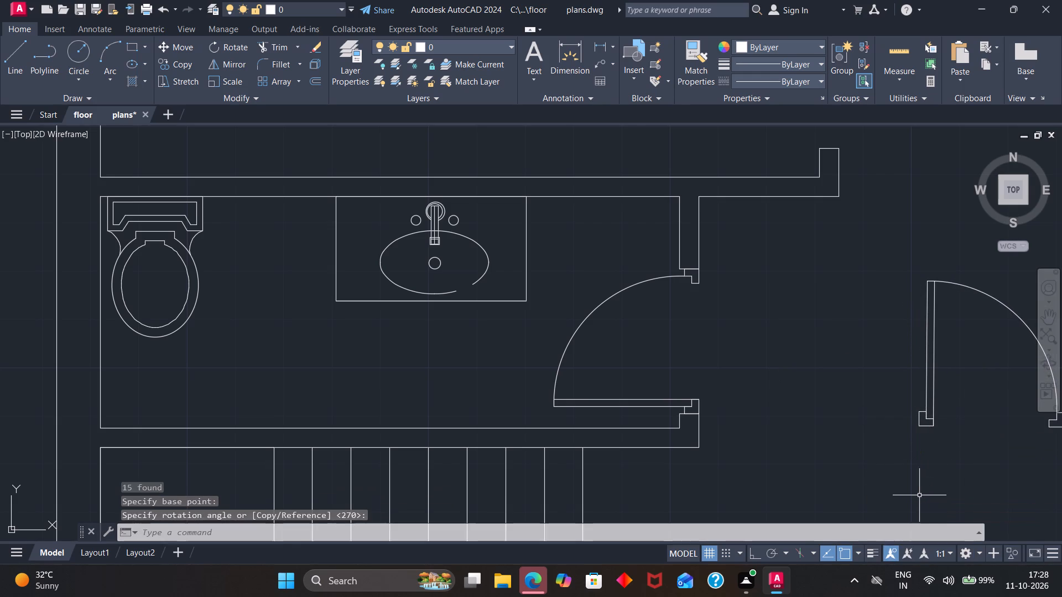
Scale the washbasin in the second toilet room from the top down to about 0.6 from its counter's lower-left corner.
scroll(924, 484, down, 3)
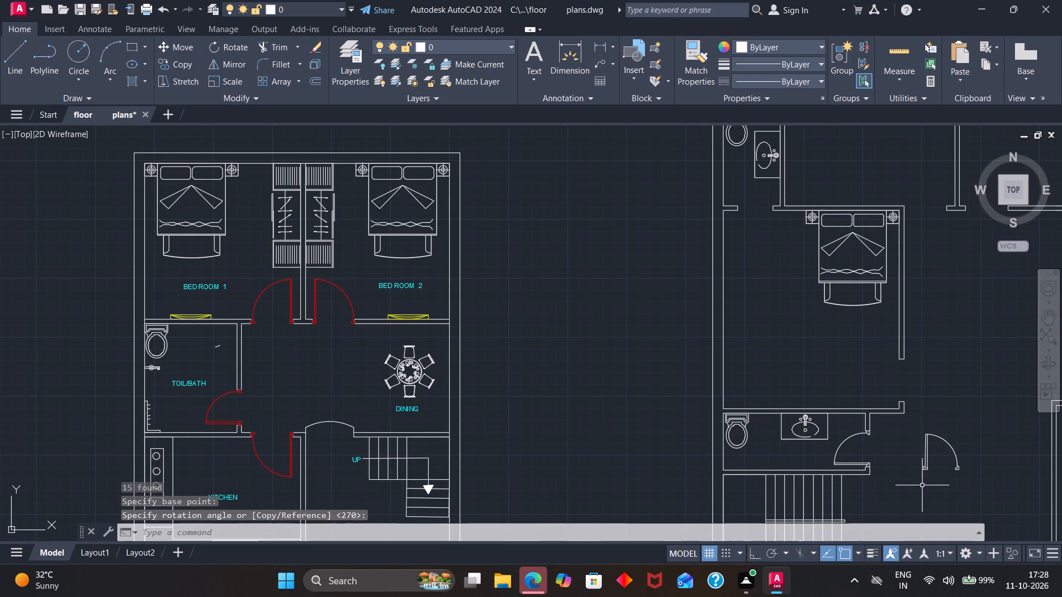
scroll(919, 488, down, 2)
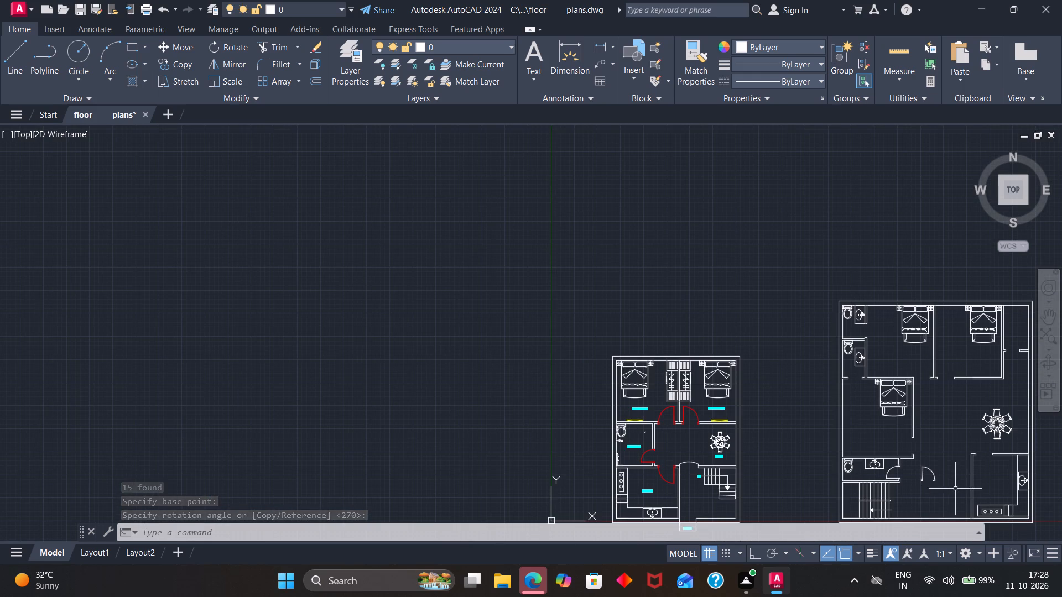
scroll(948, 480, up, 2)
scroll(947, 480, down, 1)
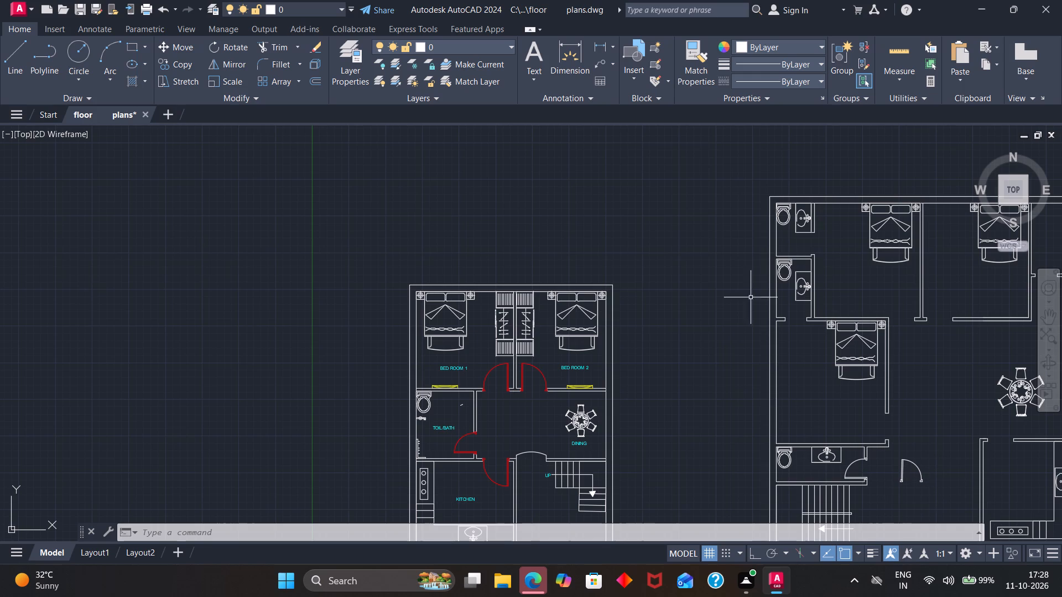
click(793, 296)
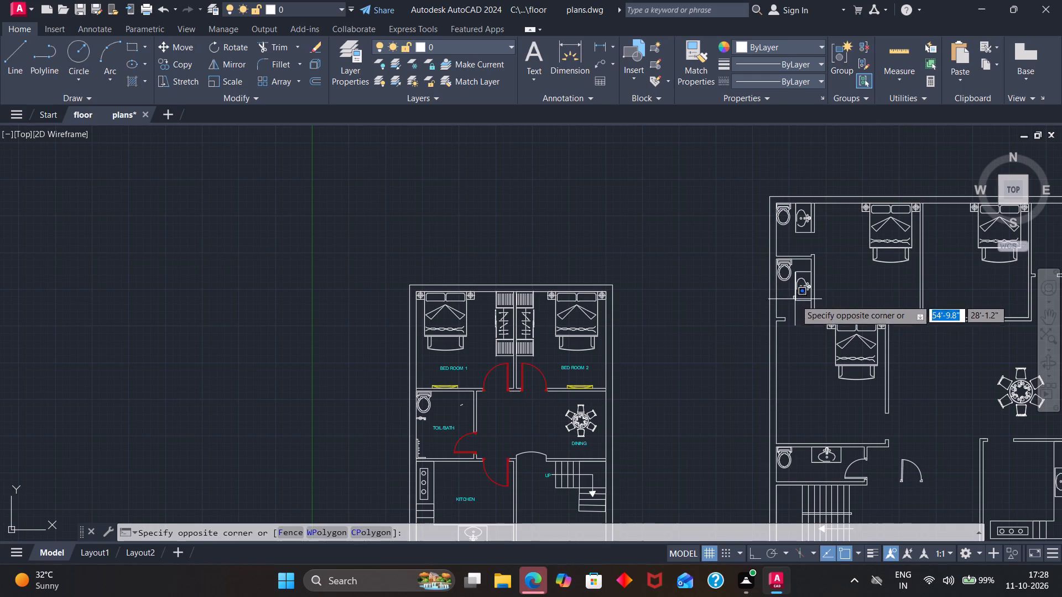
click(796, 300)
click(801, 298)
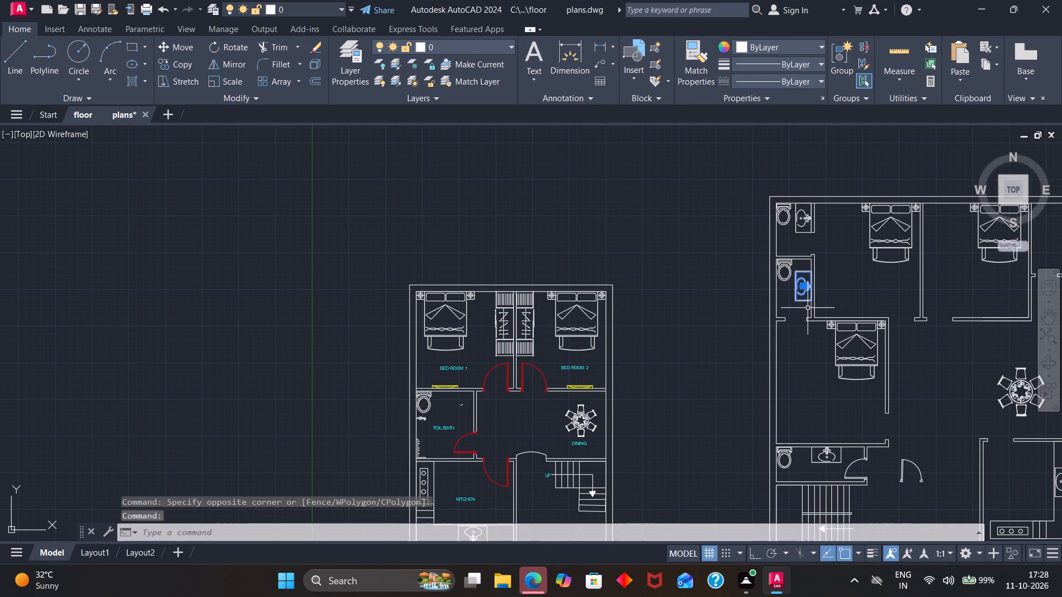
text(sc)
key(Return)
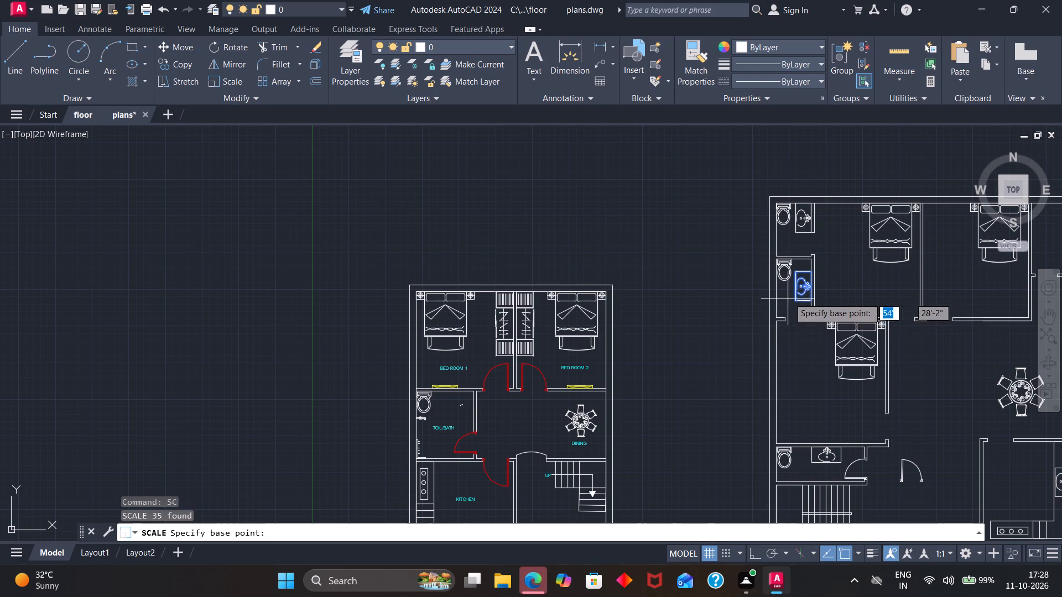
click(794, 301)
scroll(800, 290, up, 2)
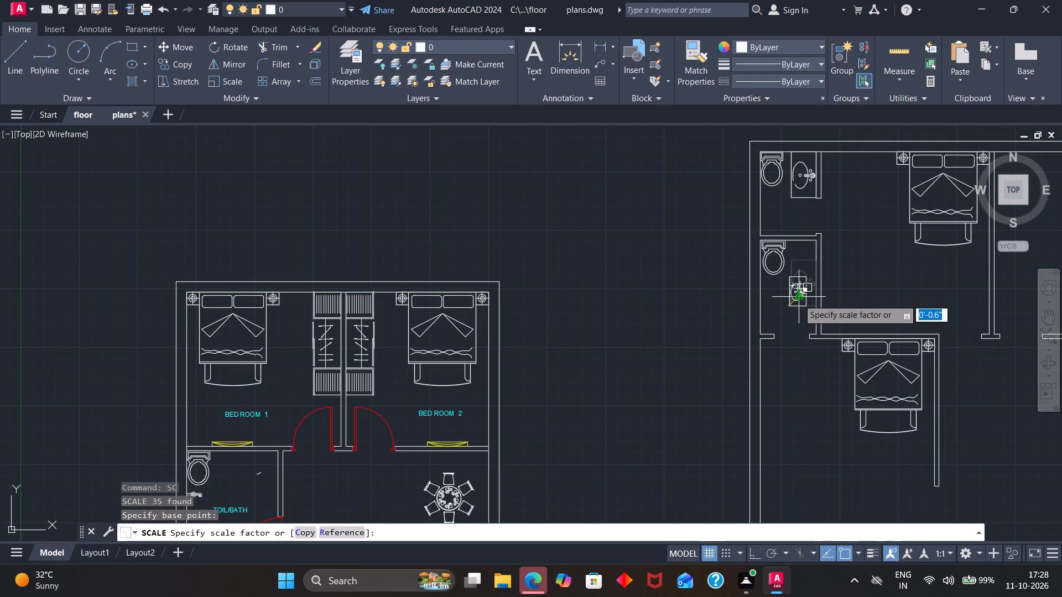
click(797, 301)
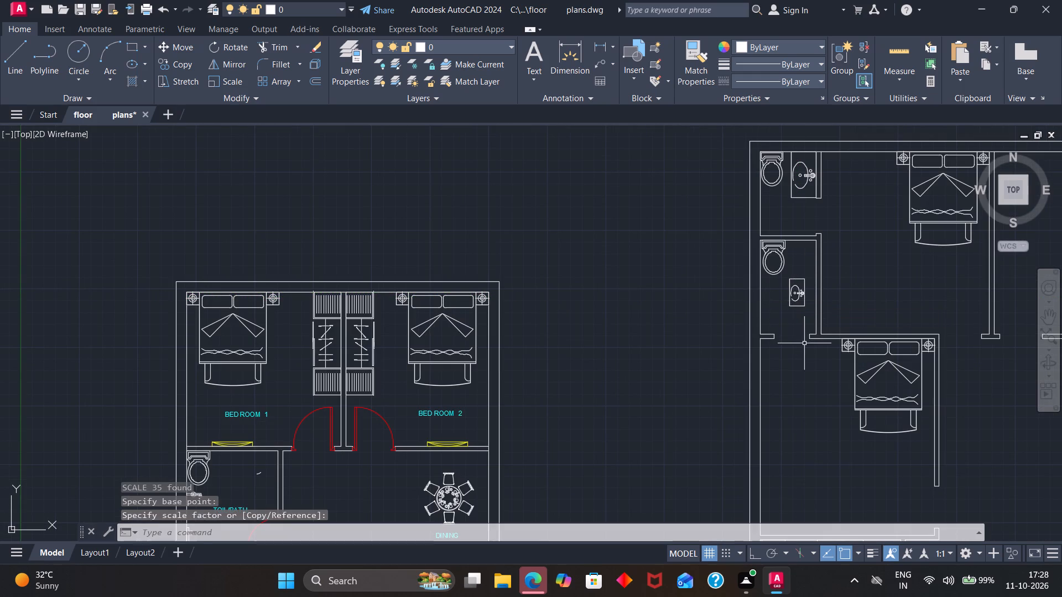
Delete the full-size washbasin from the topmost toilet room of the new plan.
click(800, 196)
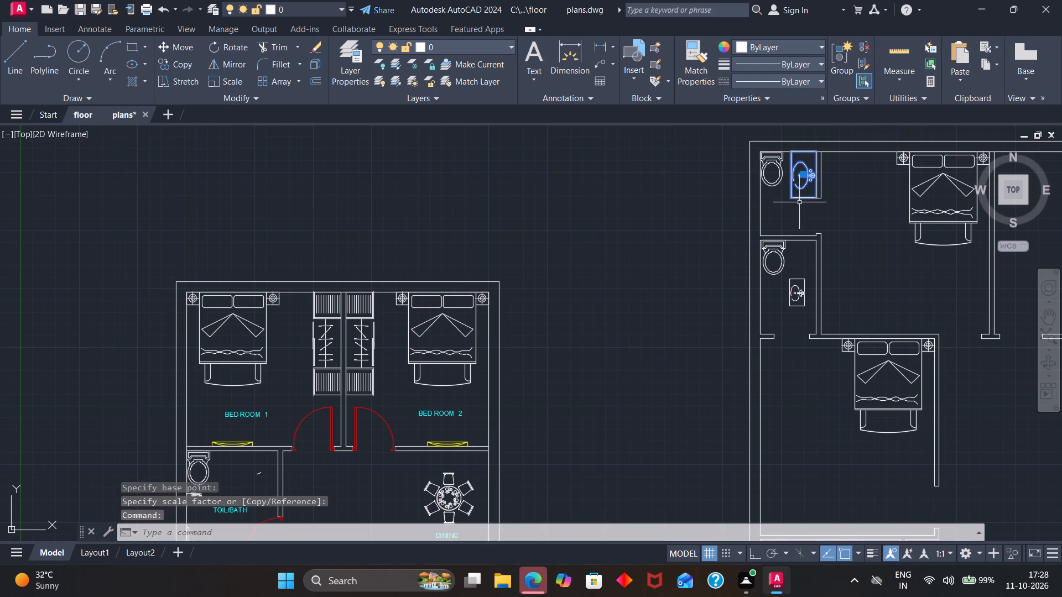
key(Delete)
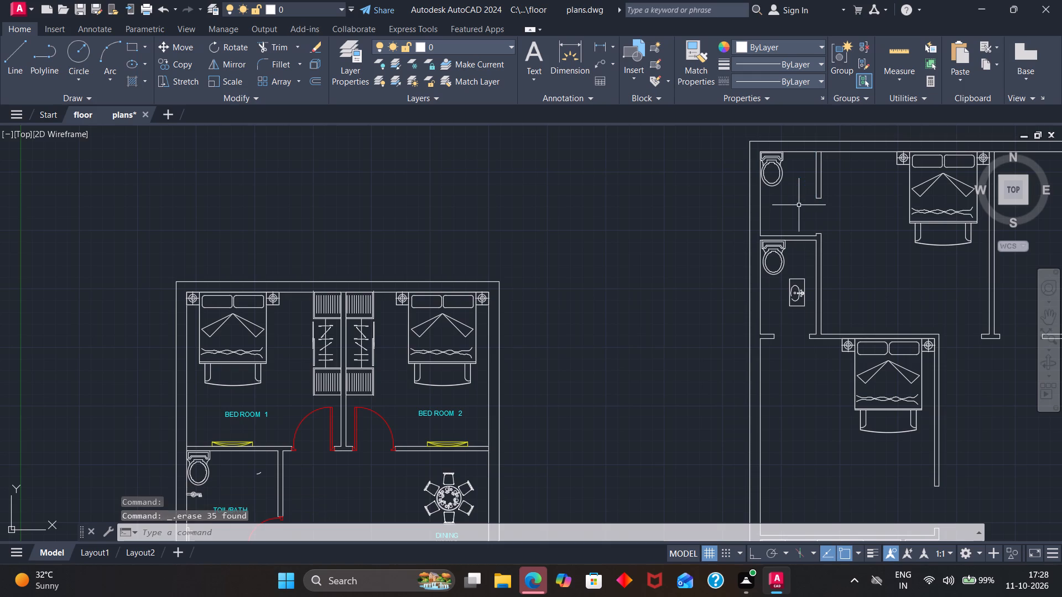
Move the scaled washbasin into the upper-right corner of the second toilet room from the top, against both walls.
click(797, 277)
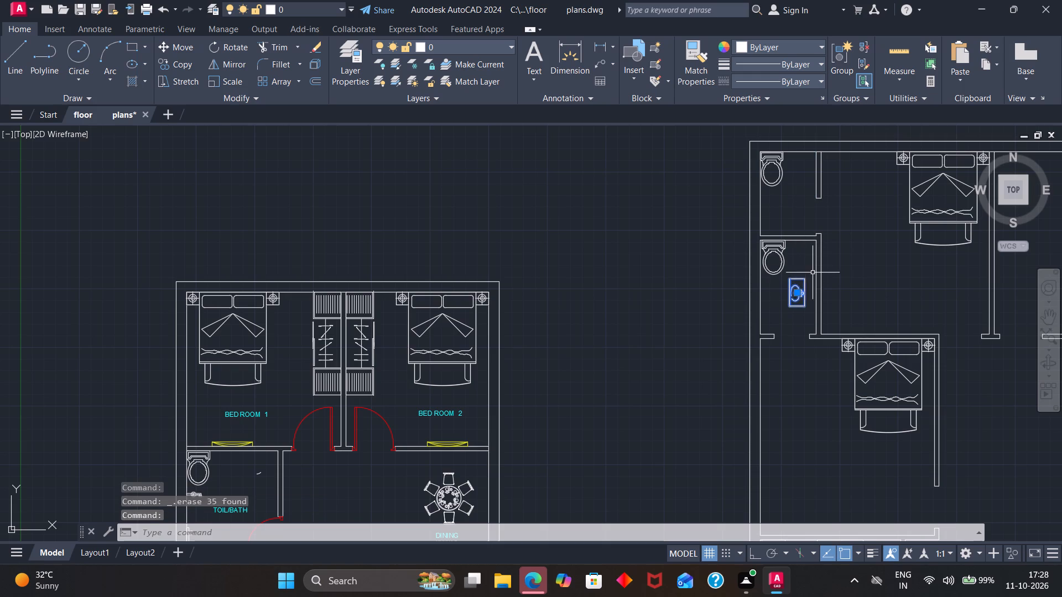
key(m)
key(Return)
click(803, 281)
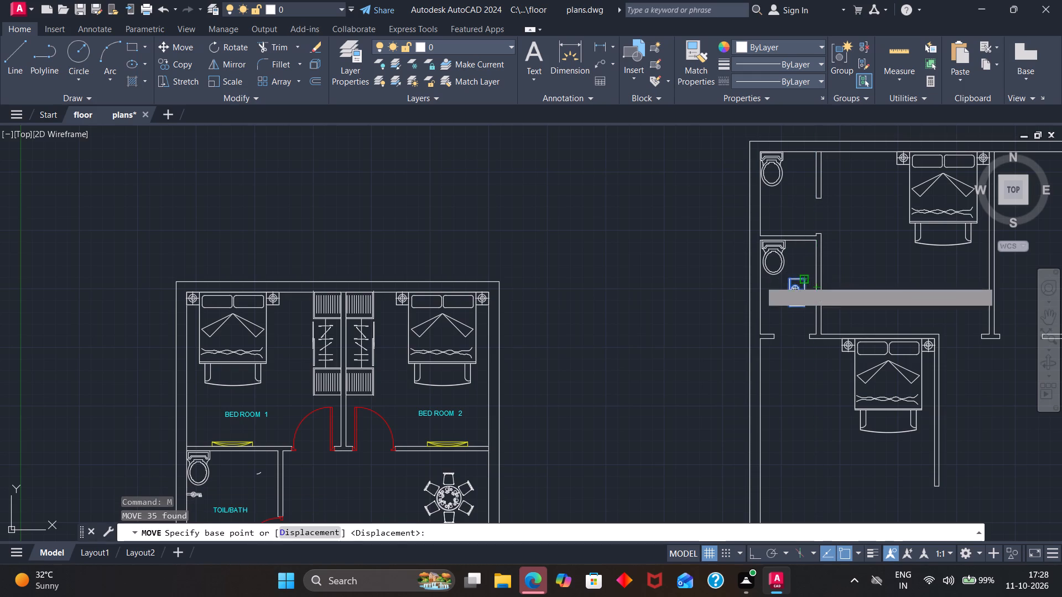
scroll(813, 244, up, 2)
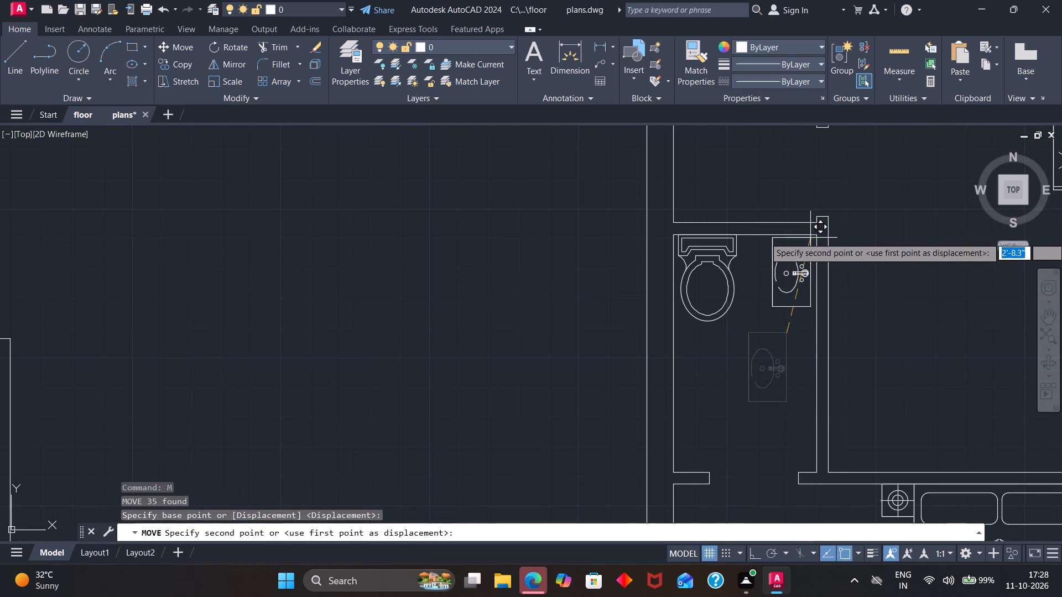
click(814, 237)
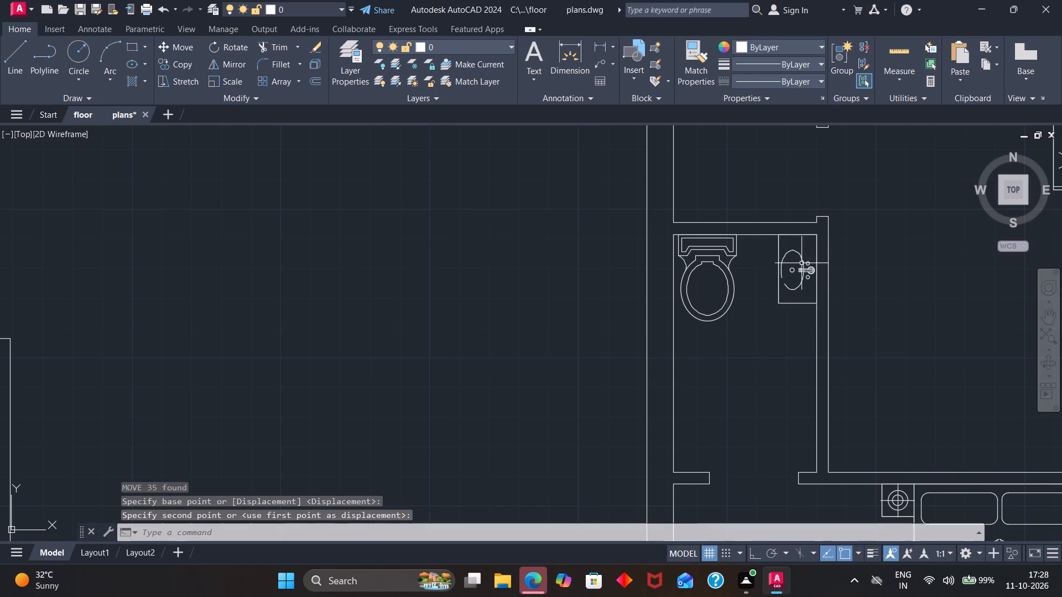
Copy the small washbasin from the second toilet room into the upper-right corner of the topmost toilet room.
click(804, 264)
key(c)
key(o)
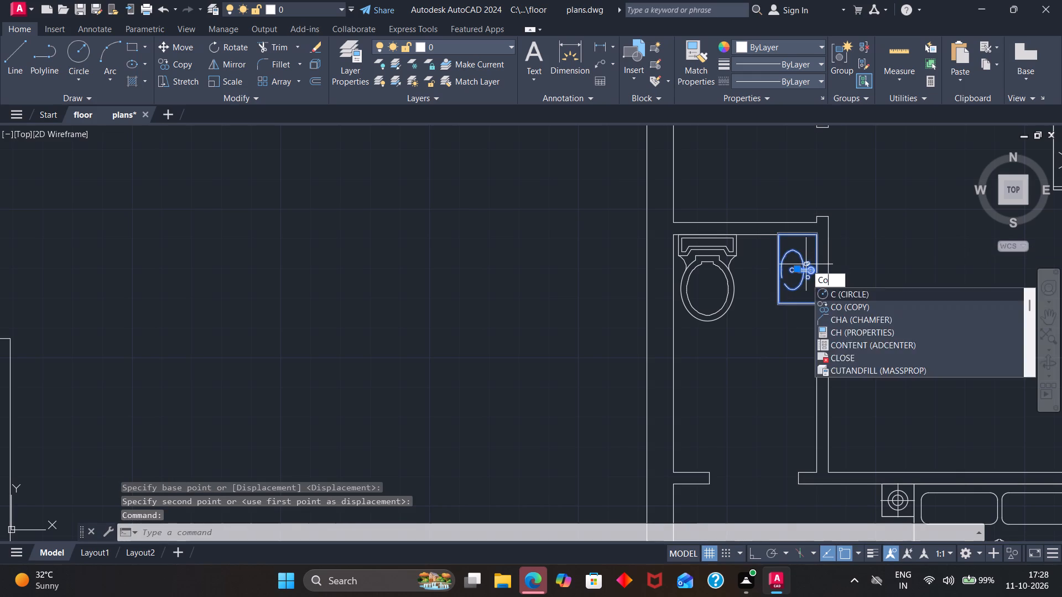
key(Return)
click(813, 237)
scroll(812, 235, down, 3)
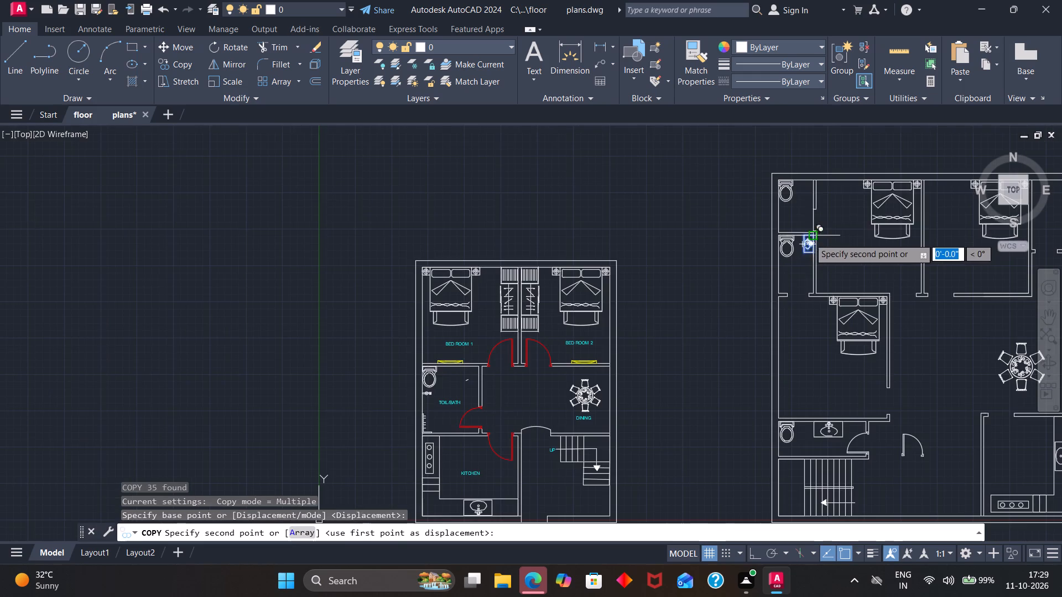
scroll(808, 184, up, 2)
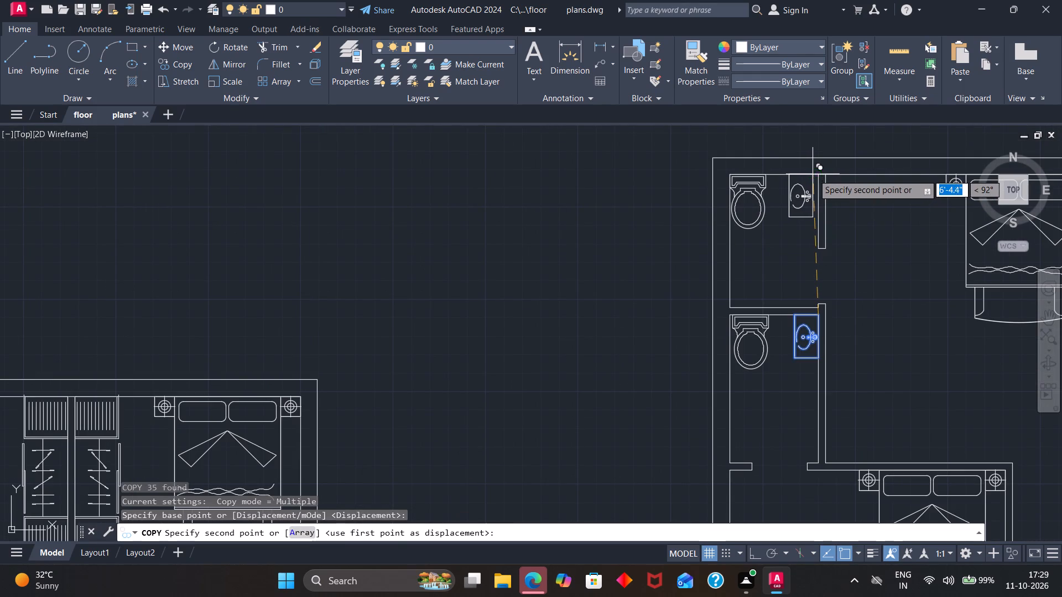
click(813, 174)
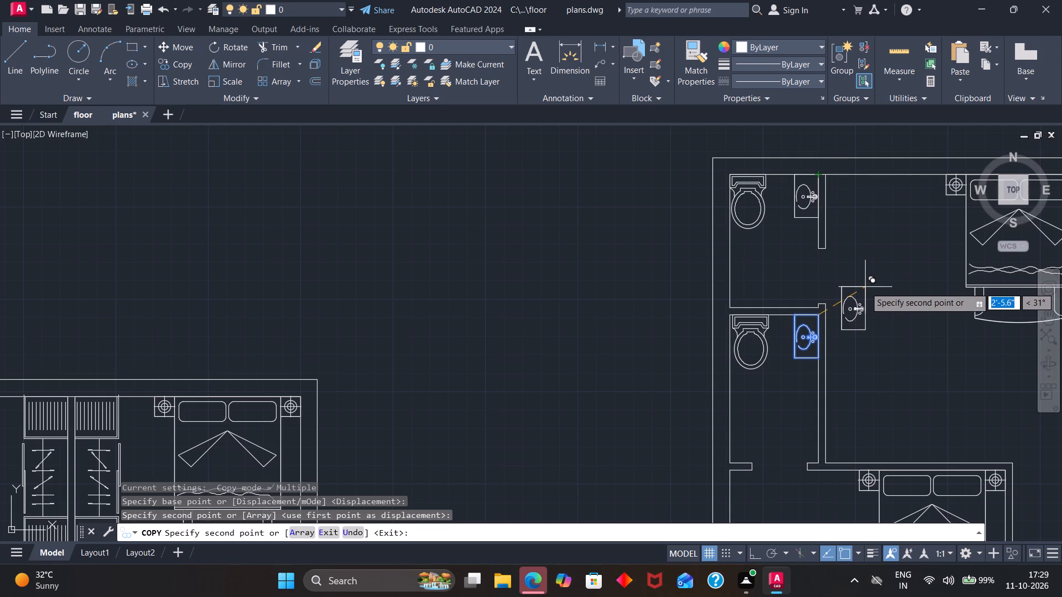
key(Escape)
Move the loose door from the open floor into the opening in the second toilet room's bottom wall.
scroll(862, 294, down, 4)
scroll(871, 317, up, 2)
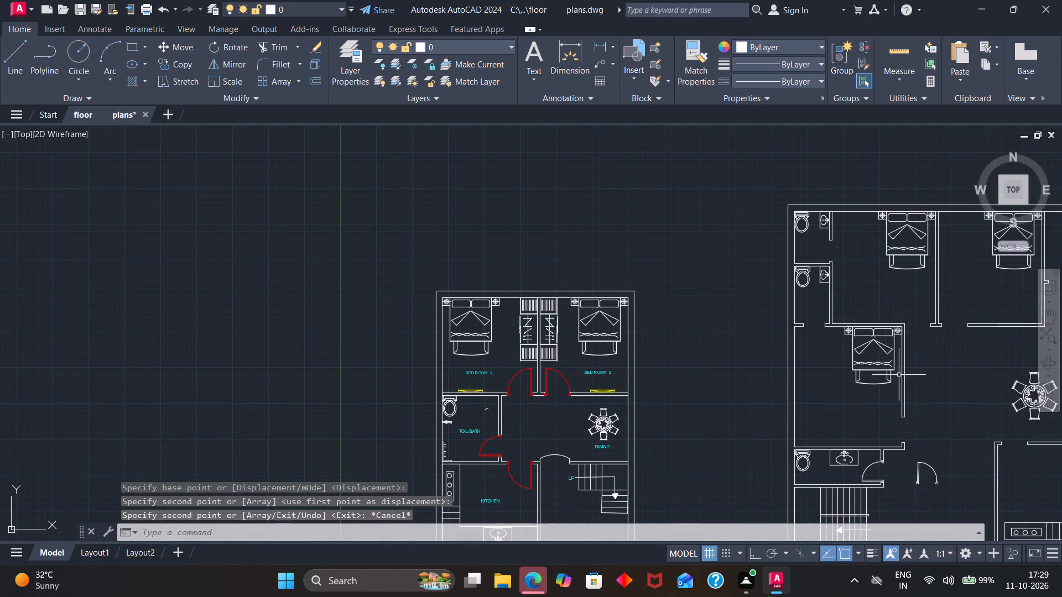
click(917, 485)
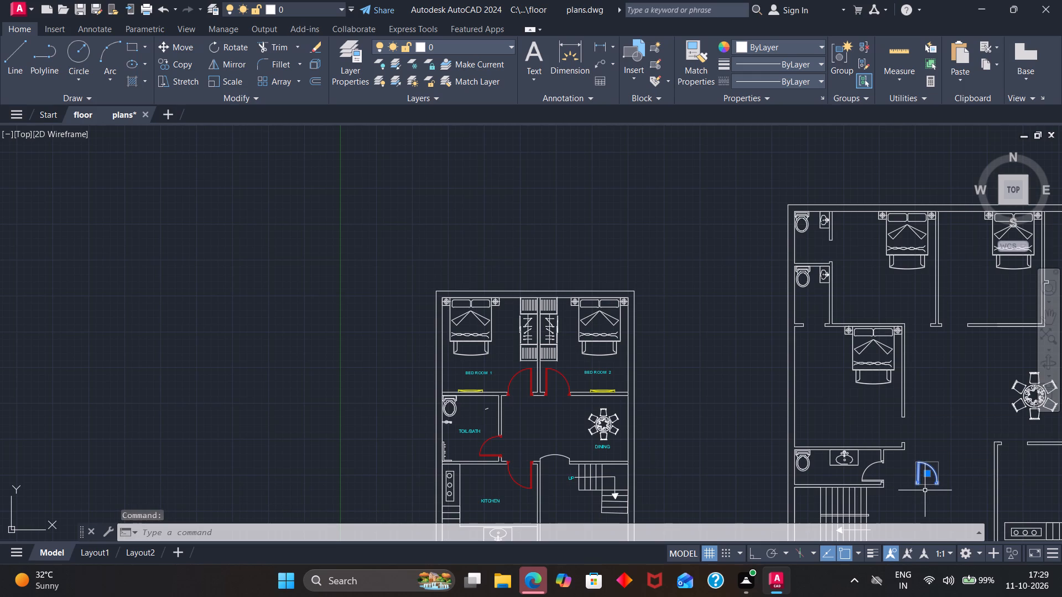
key(m)
key(Return)
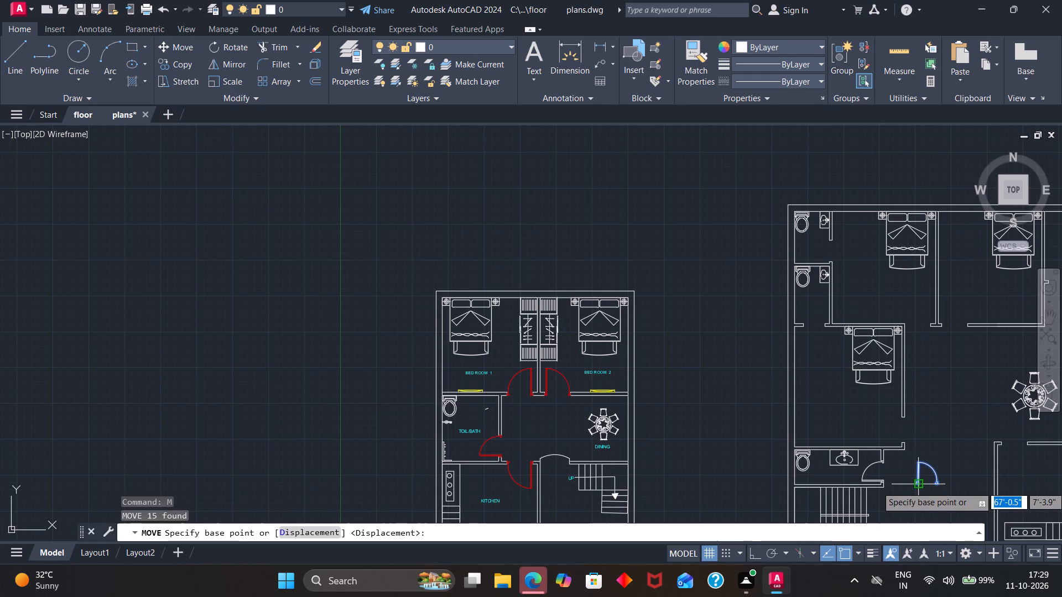
scroll(919, 484, up, 3)
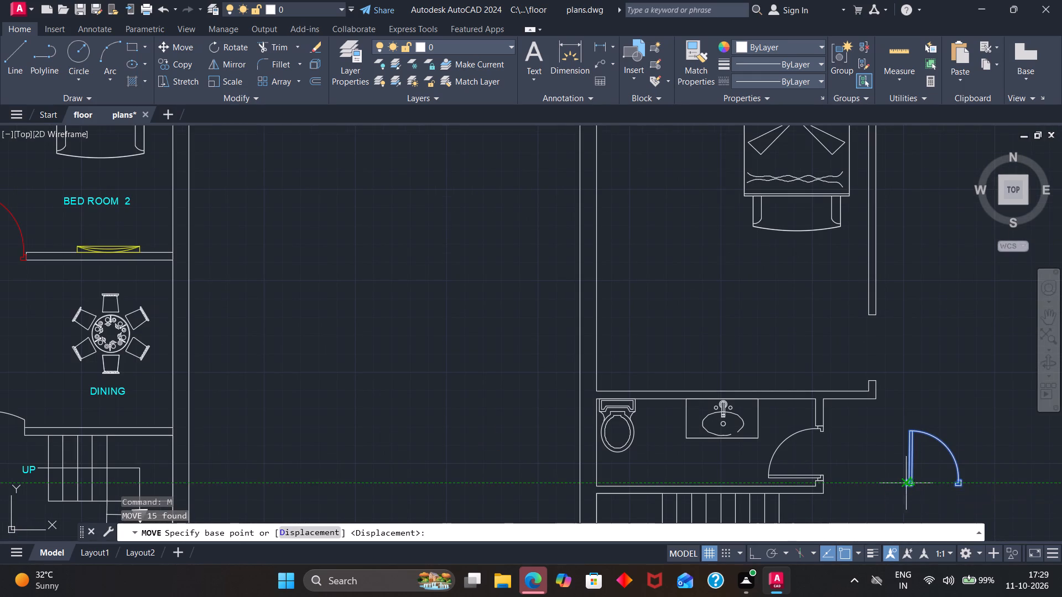
click(904, 484)
scroll(809, 354, down, 2)
scroll(739, 241, up, 2)
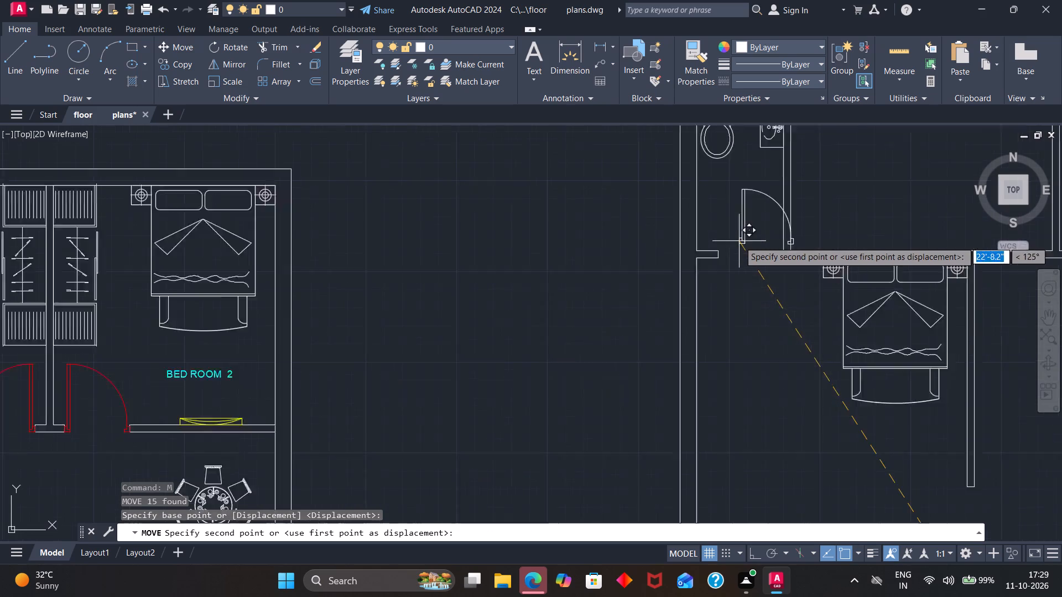
scroll(739, 241, up, 1)
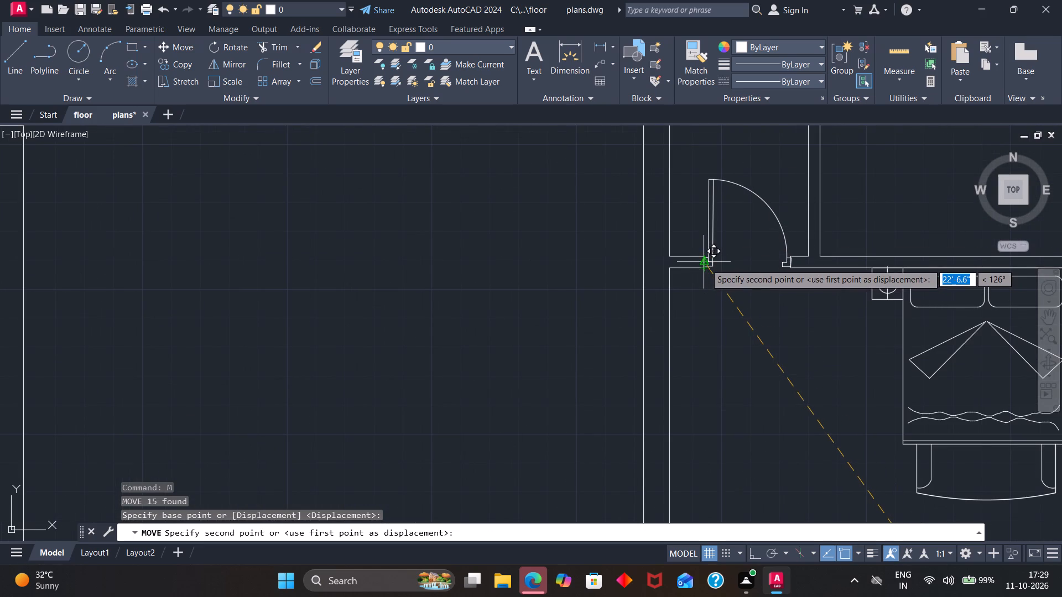
click(704, 268)
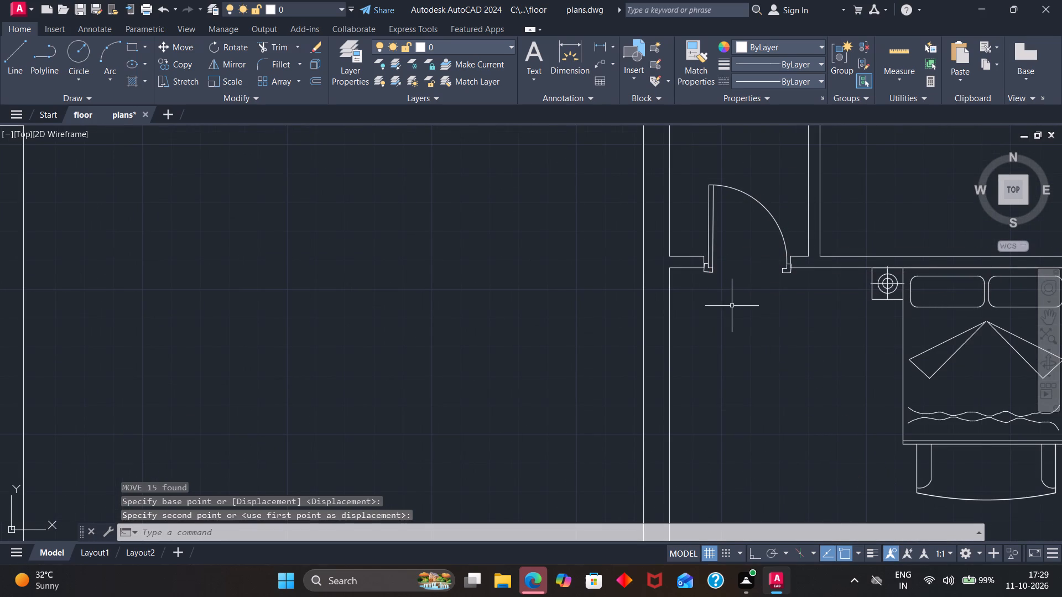
Shift the second toilet room's door up so its frame's lower-left corner meets the wall end's lower corner.
click(710, 270)
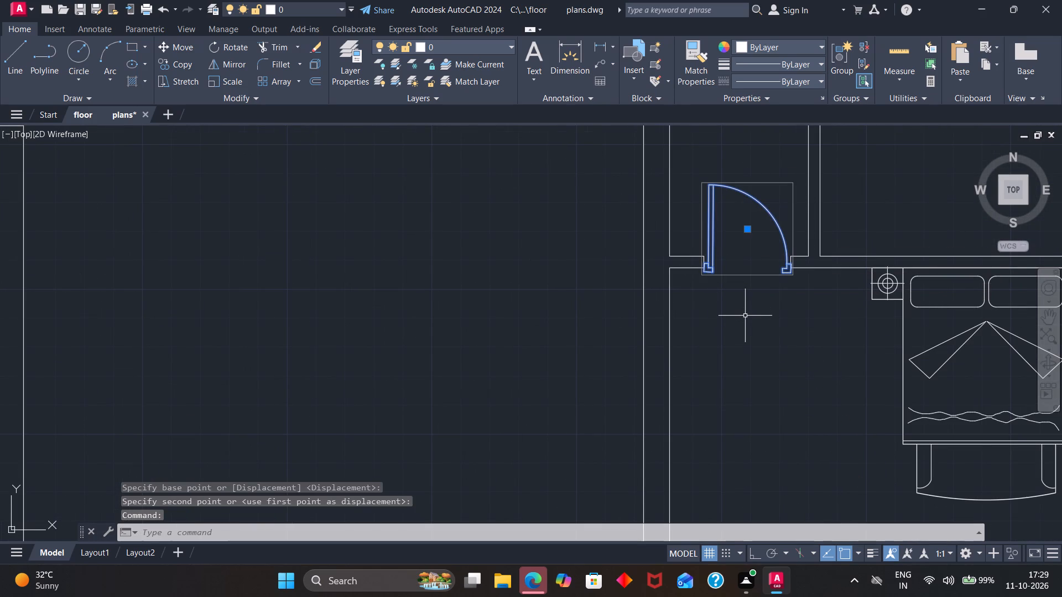
key(m)
key(Return)
scroll(705, 278, up, 3)
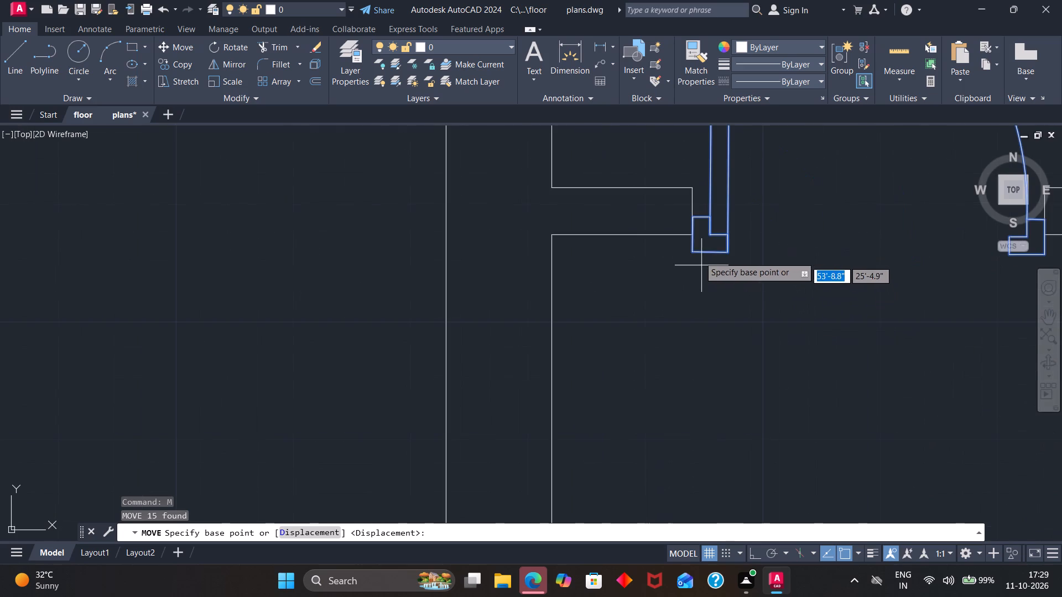
click(693, 249)
click(690, 231)
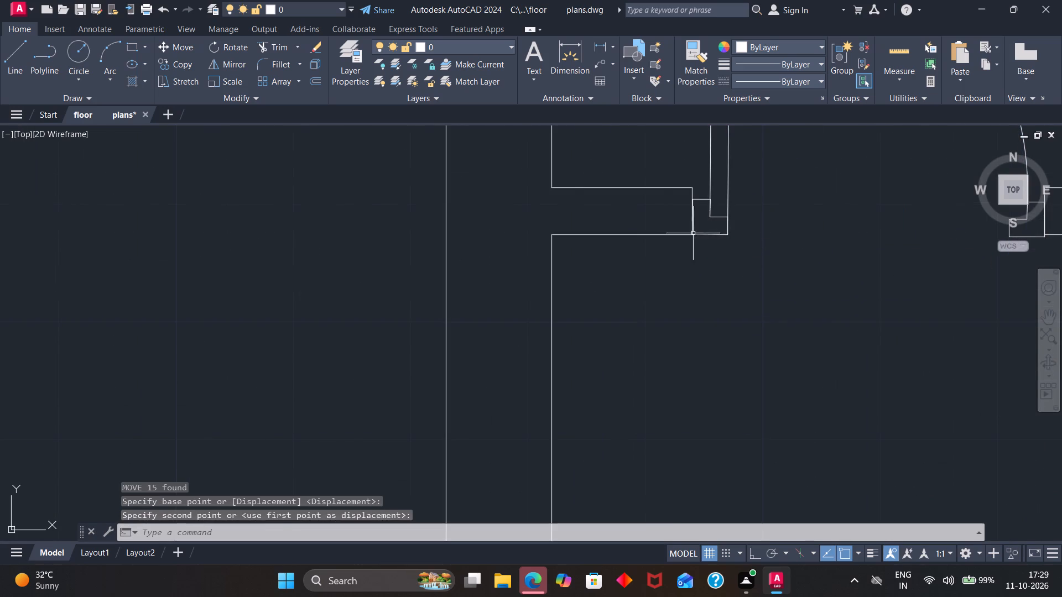
Copy the door of the toilet above the staircase into the door opening in the topmost toilet room's right wall.
scroll(695, 237, down, 3)
scroll(733, 297, down, 1)
scroll(783, 354, down, 2)
scroll(848, 465, up, 2)
click(785, 470)
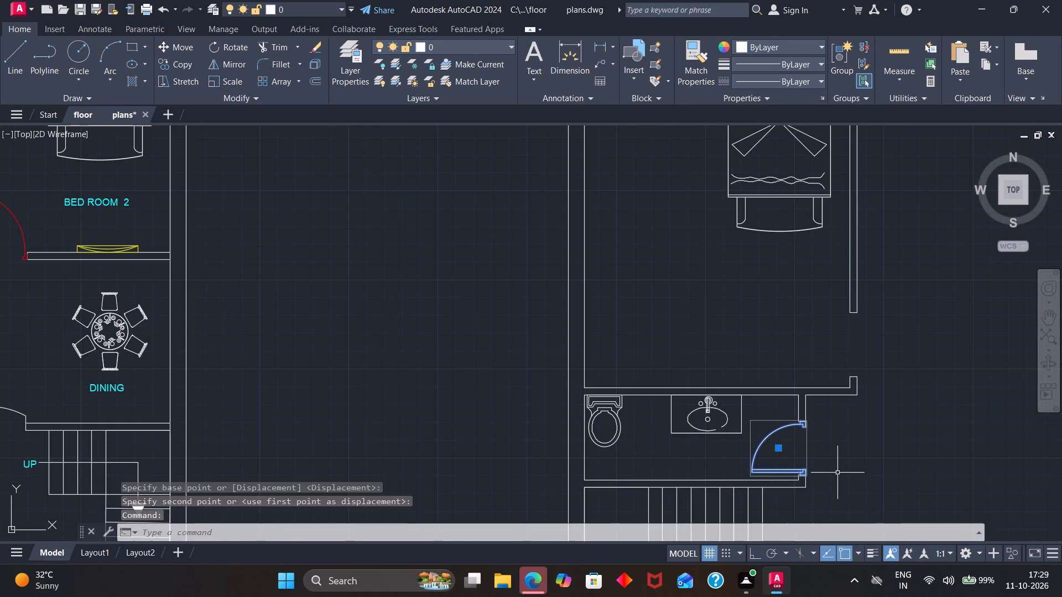
key(c)
key(o)
key(Return)
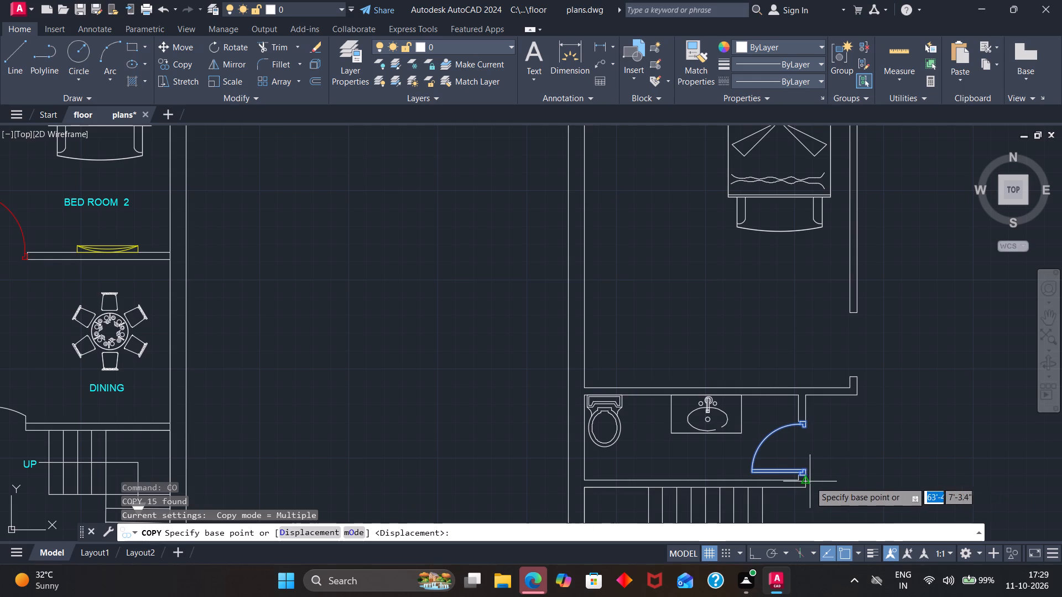
scroll(806, 476, up, 4)
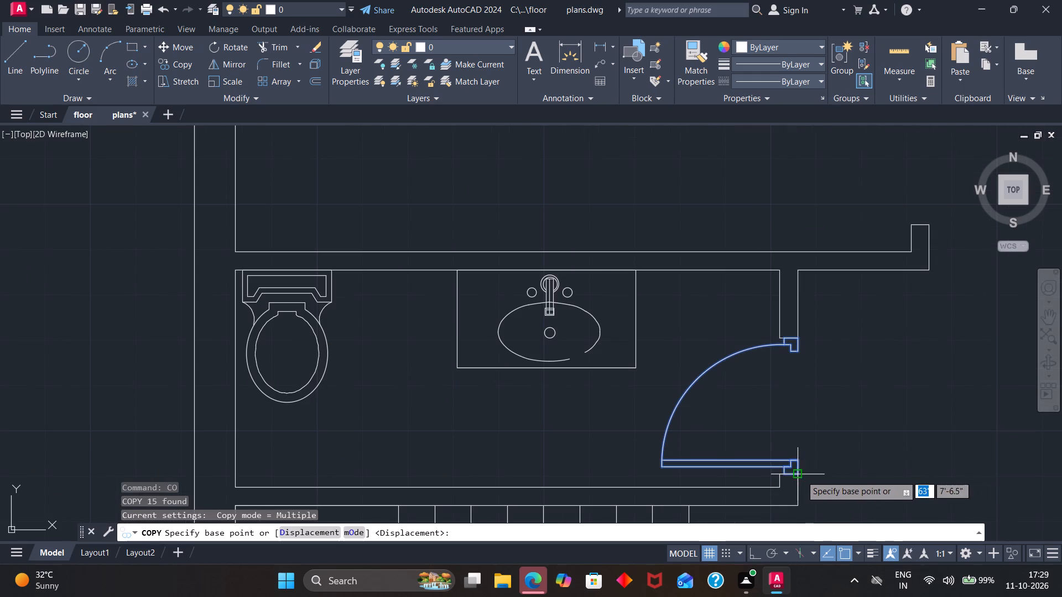
click(800, 474)
scroll(799, 447, down, 8)
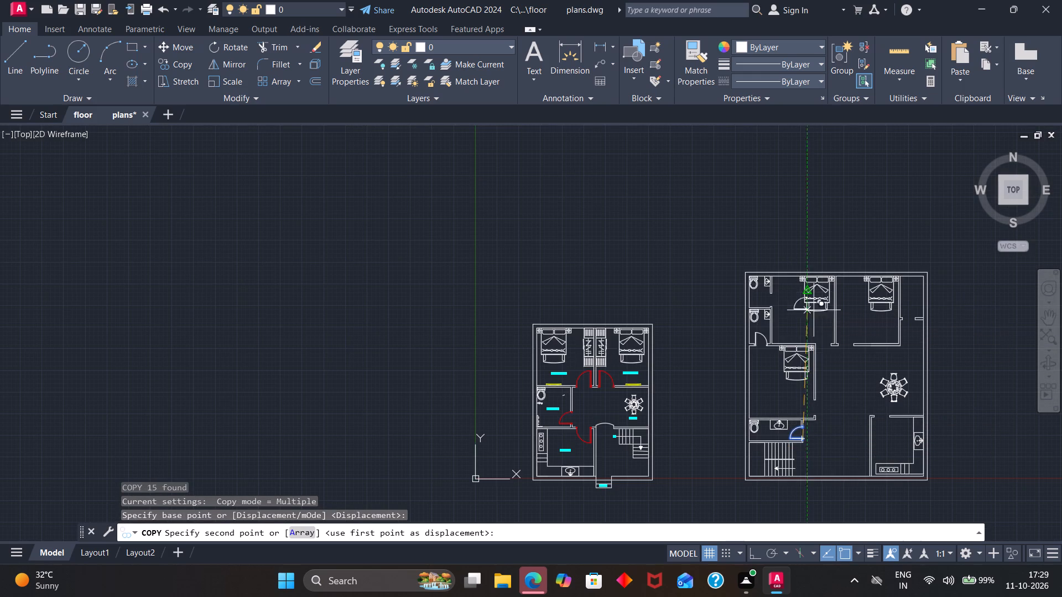
scroll(744, 290, up, 3)
scroll(787, 313, up, 3)
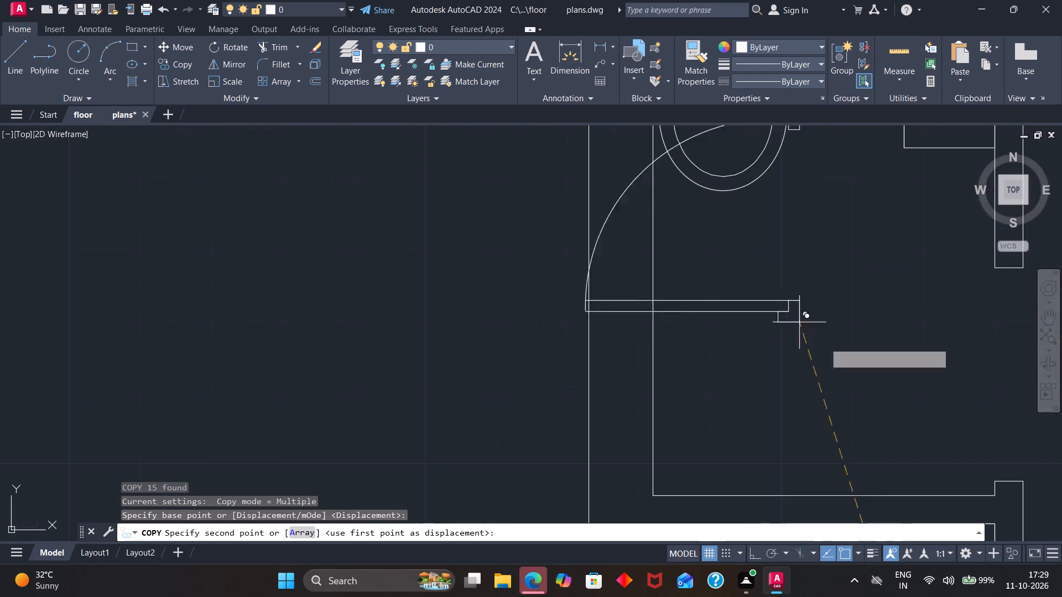
scroll(891, 383, down, 3)
scroll(923, 405, up, 2)
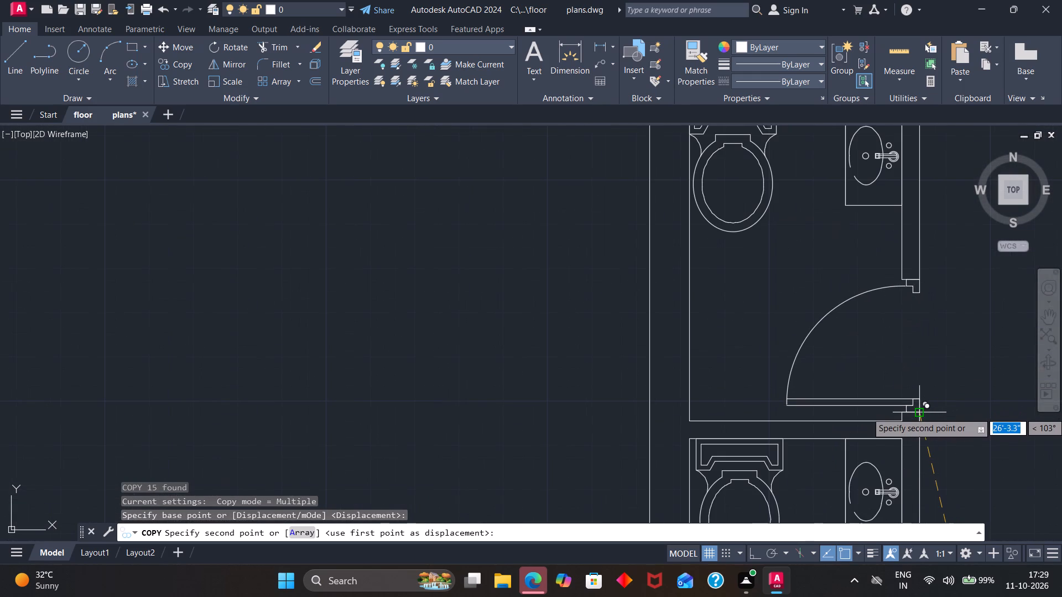
click(923, 413)
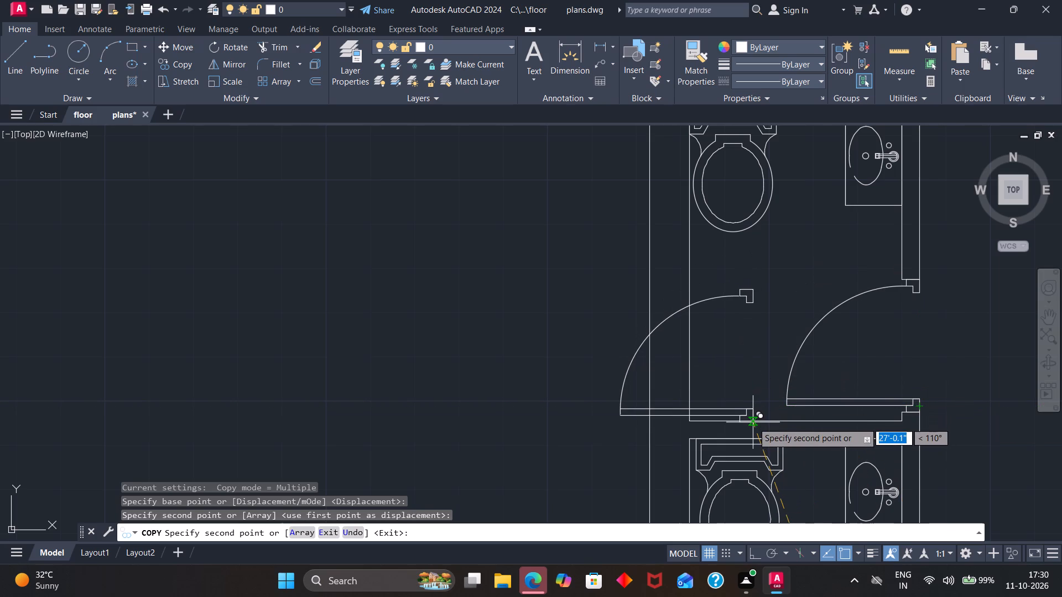
key(Escape)
Copy Bed Room 2's door from the existing plan into the opening in the new plan's upper-right bedroom bottom wall.
scroll(753, 423, down, 7)
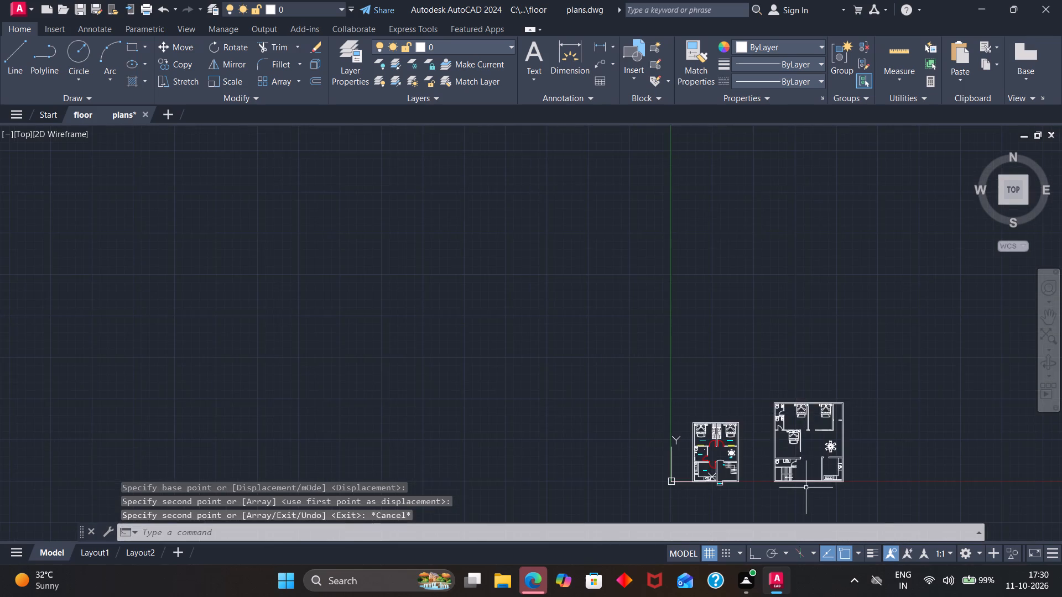
scroll(806, 488, up, 3)
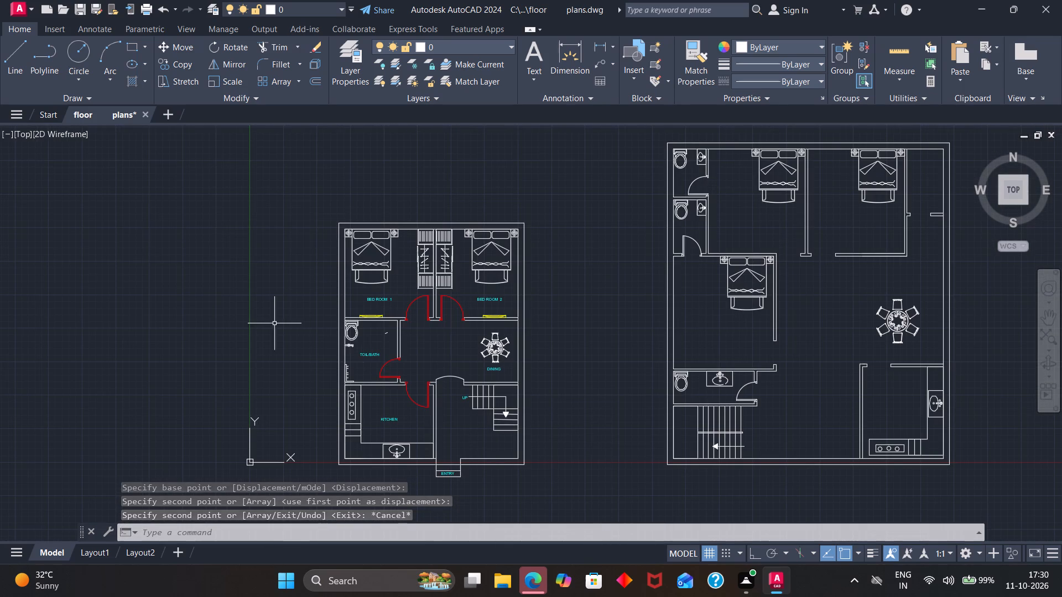
click(442, 302)
key(c)
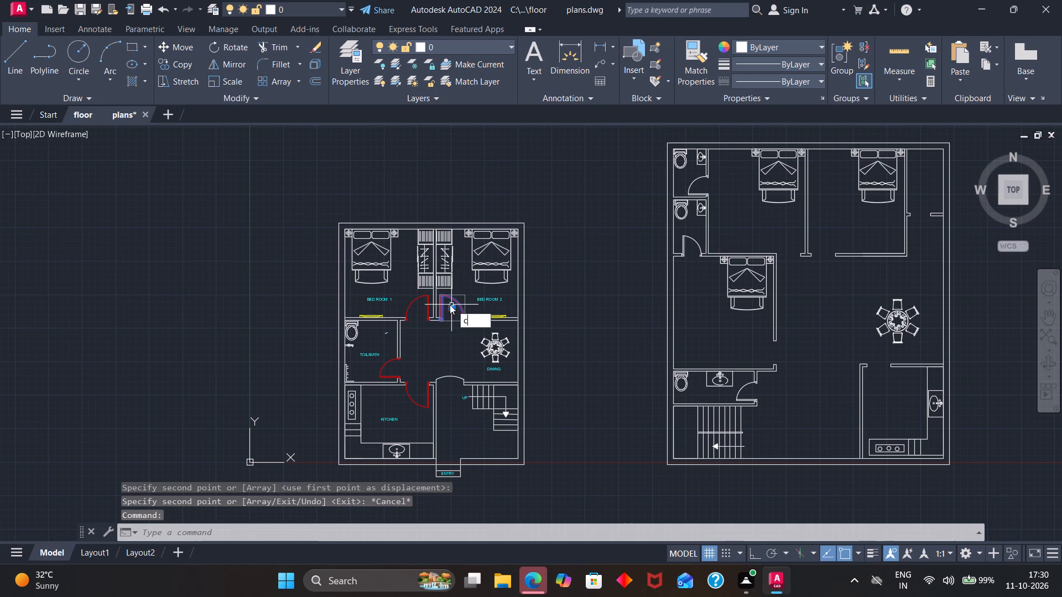
key(o)
key(Return)
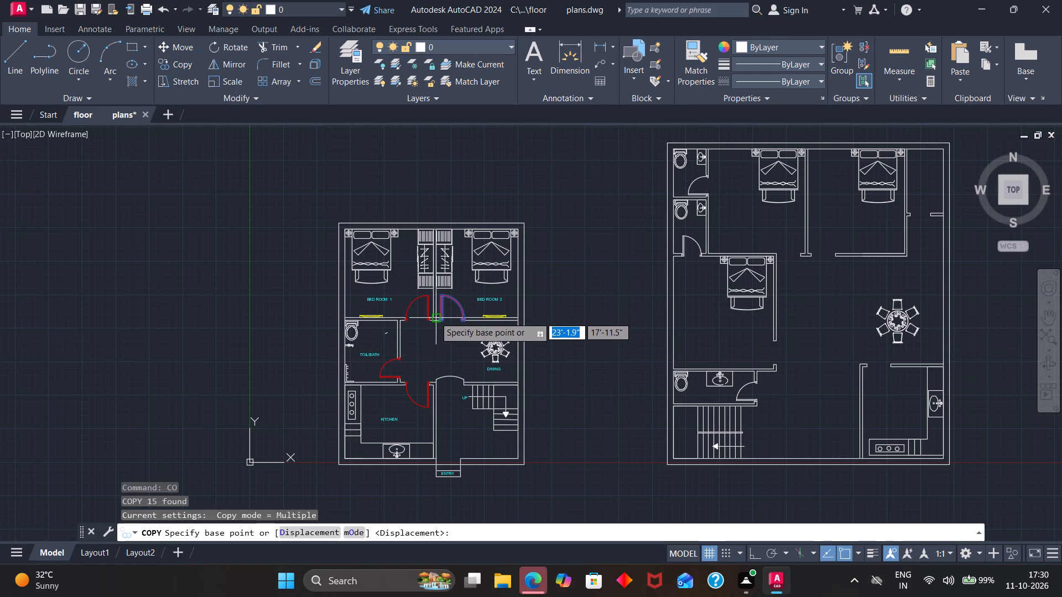
scroll(438, 315, up, 3)
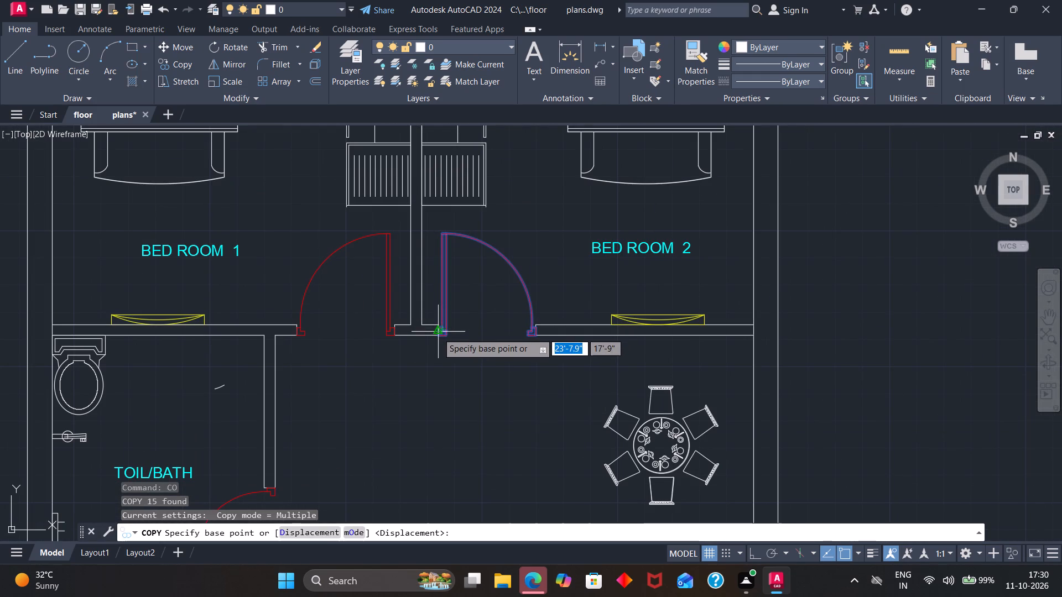
click(438, 336)
scroll(465, 308, down, 4)
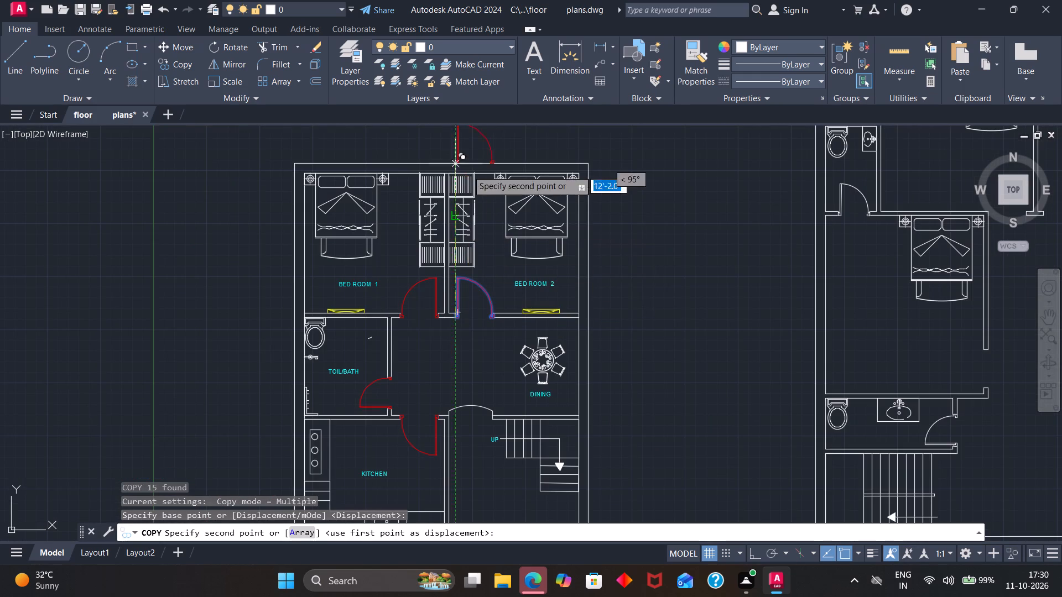
scroll(716, 291, down, 3)
scroll(815, 282, up, 3)
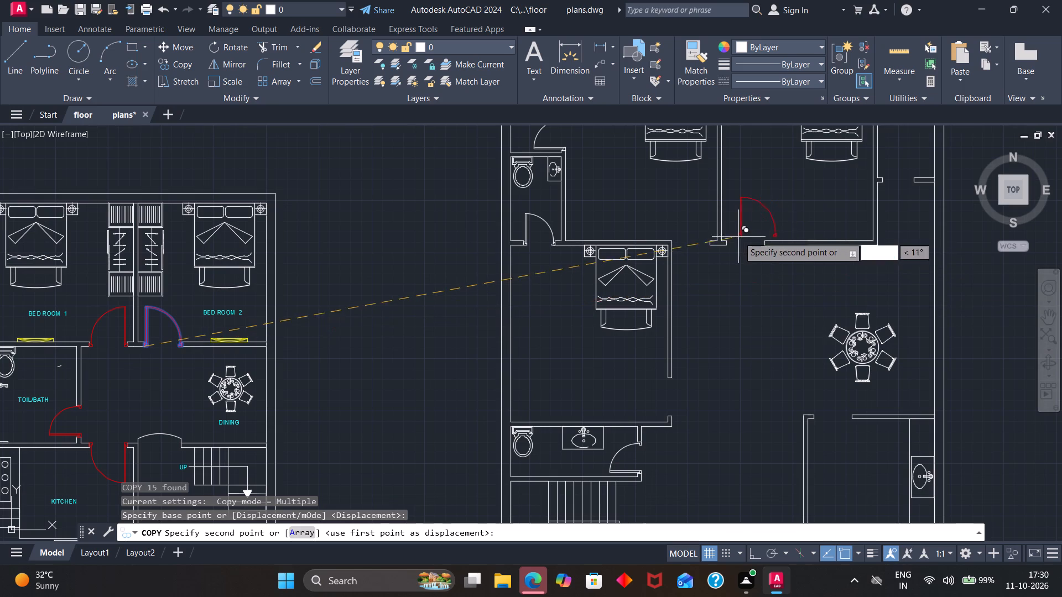
scroll(730, 247, up, 3)
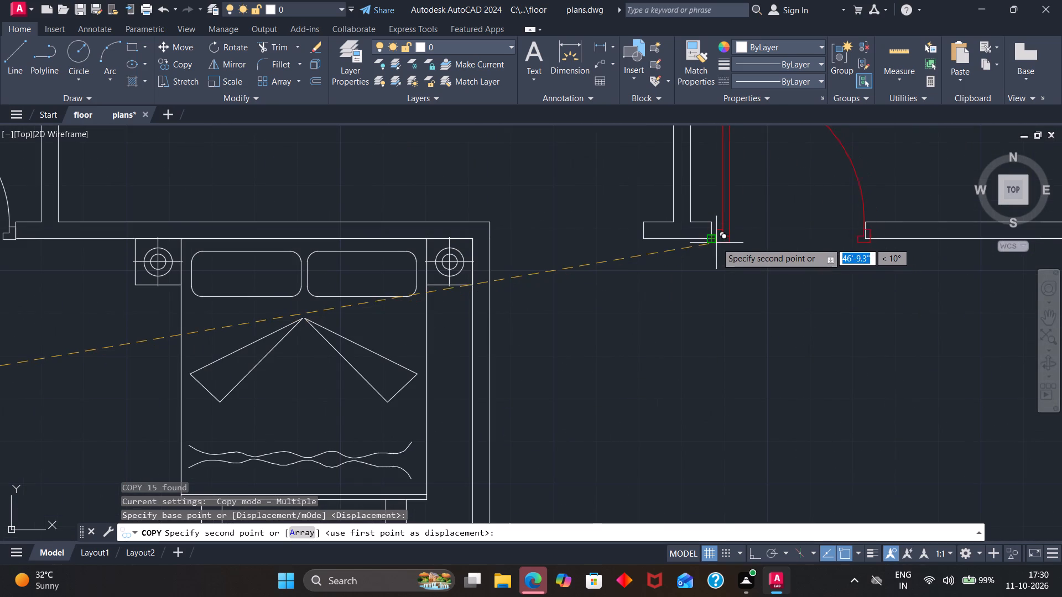
click(715, 241)
scroll(754, 271, down, 3)
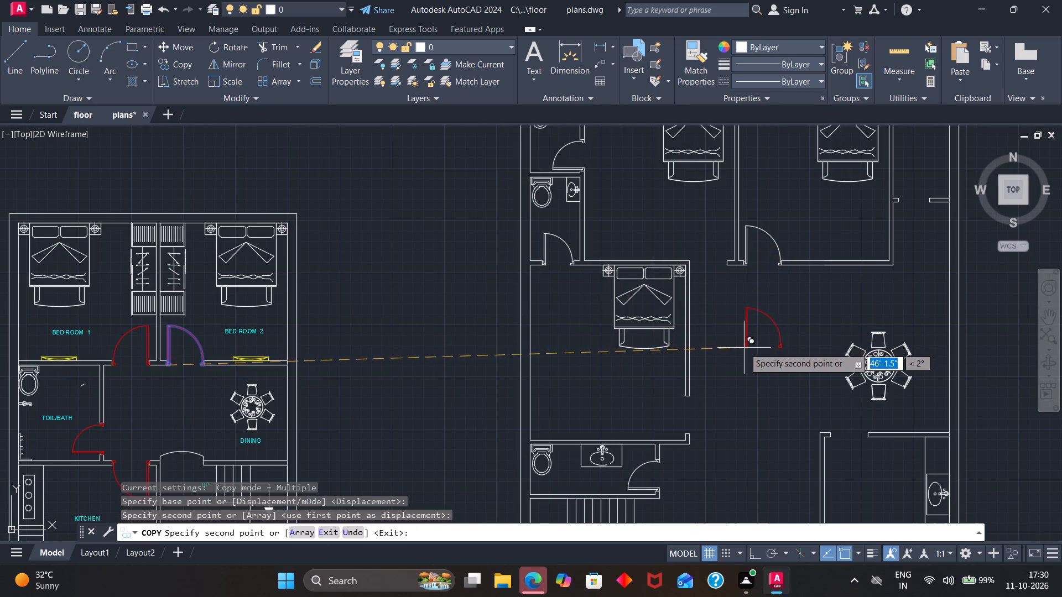
scroll(788, 393, down, 3)
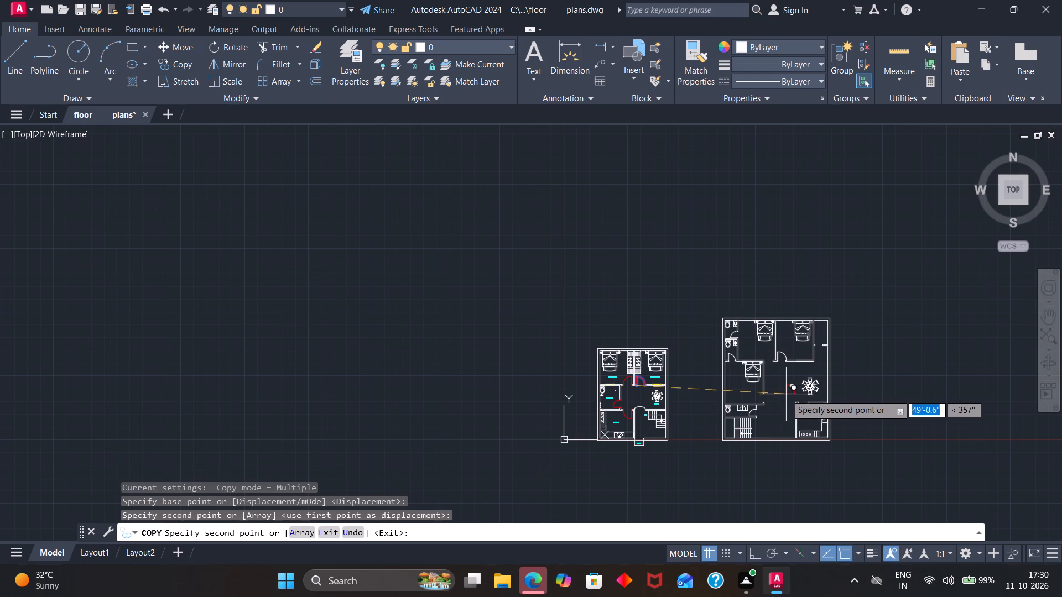
key(Escape)
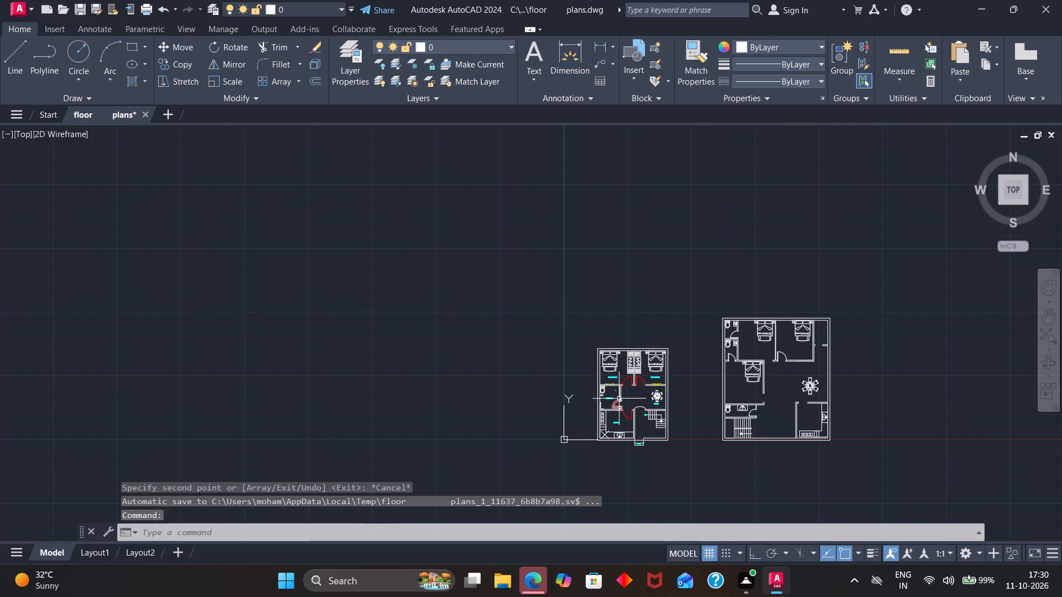
Copy Bed Room 1's door from the existing plan into the bottom opening of the new plan's upper-middle bedroom.
scroll(637, 394, up, 3)
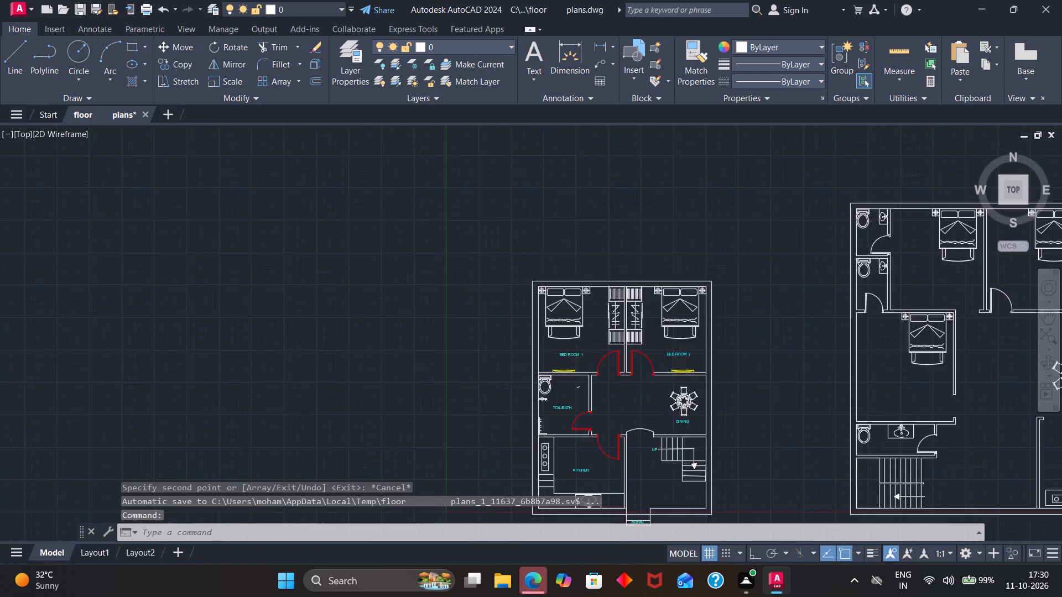
scroll(637, 395, down, 1)
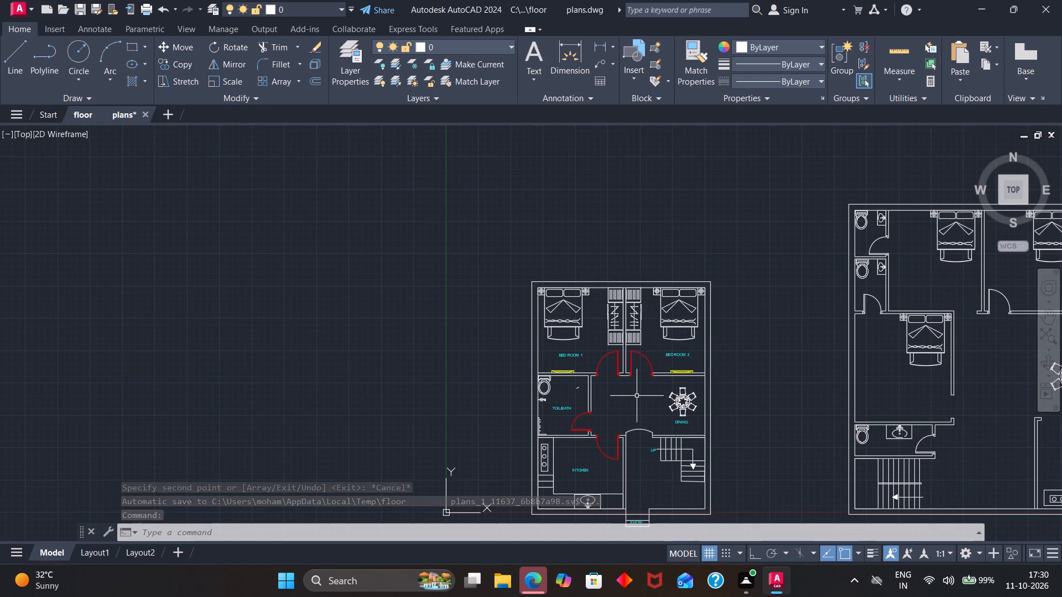
click(616, 375)
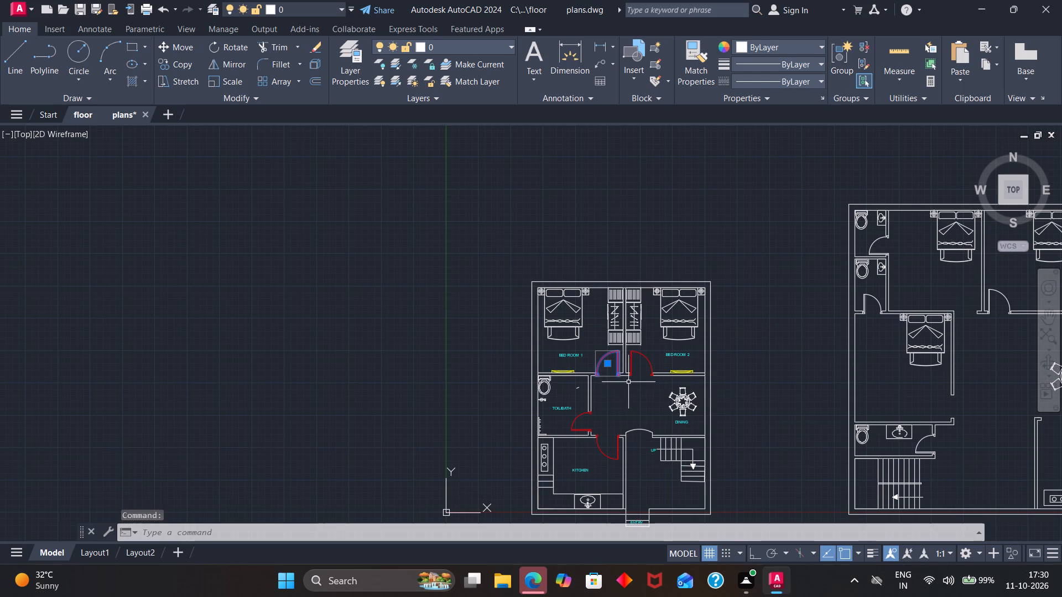
key(c)
key(o)
key(Return)
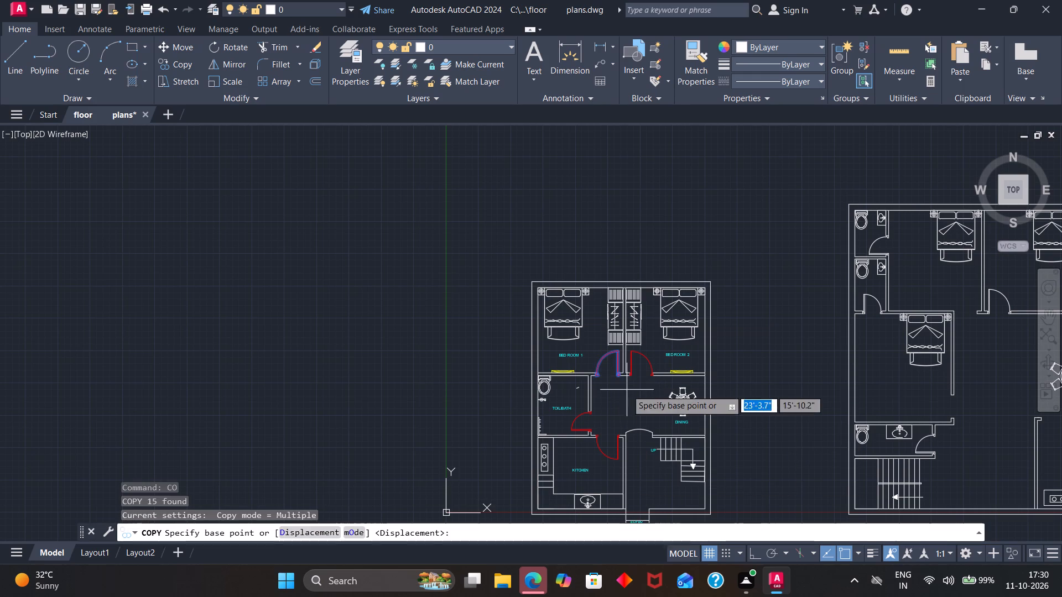
click(617, 377)
scroll(866, 301, down, 2)
scroll(918, 310, up, 5)
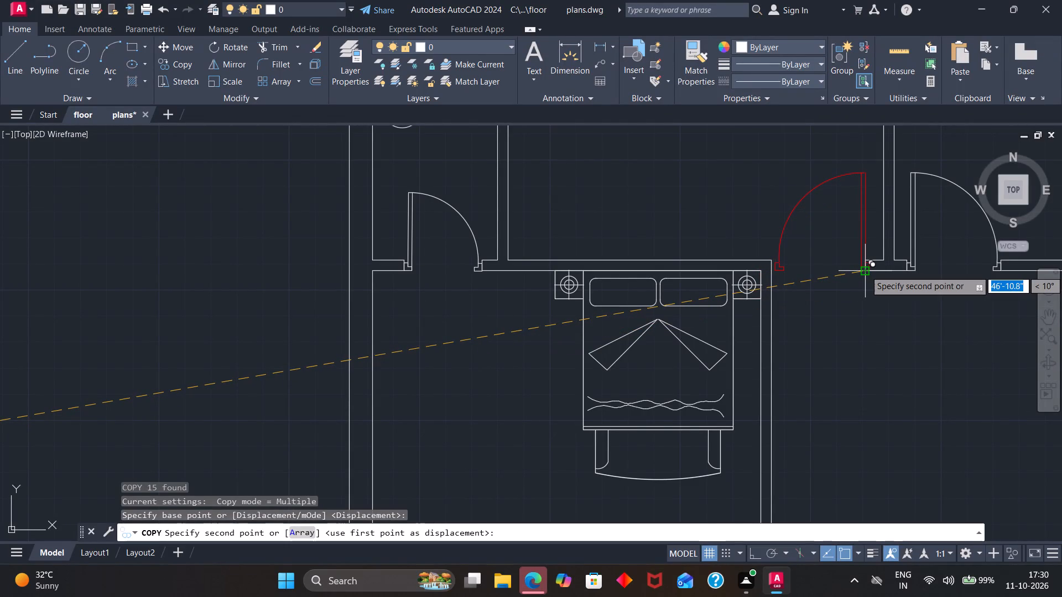
click(865, 270)
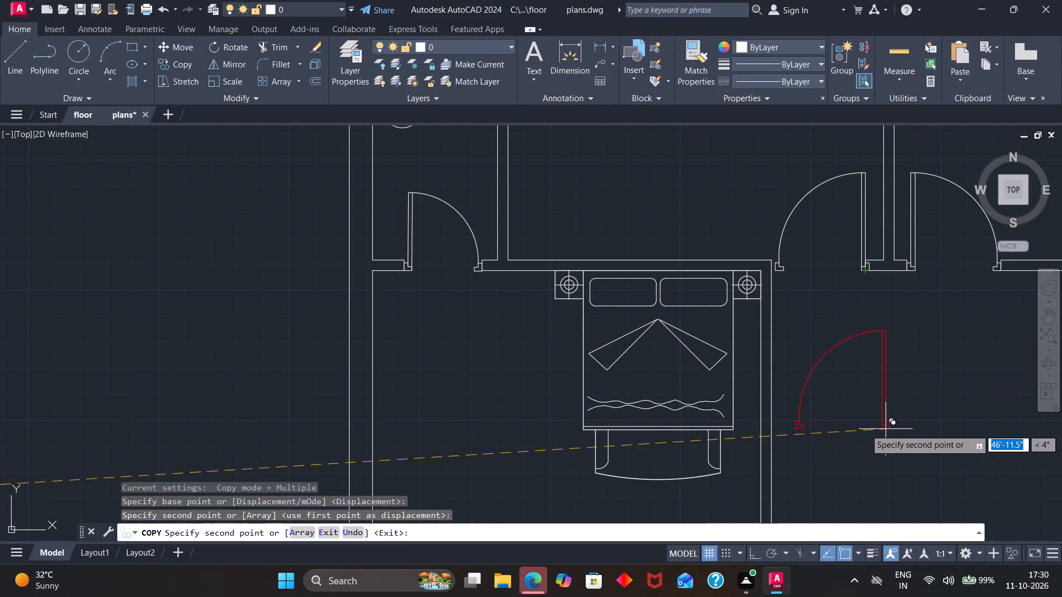
key(Escape)
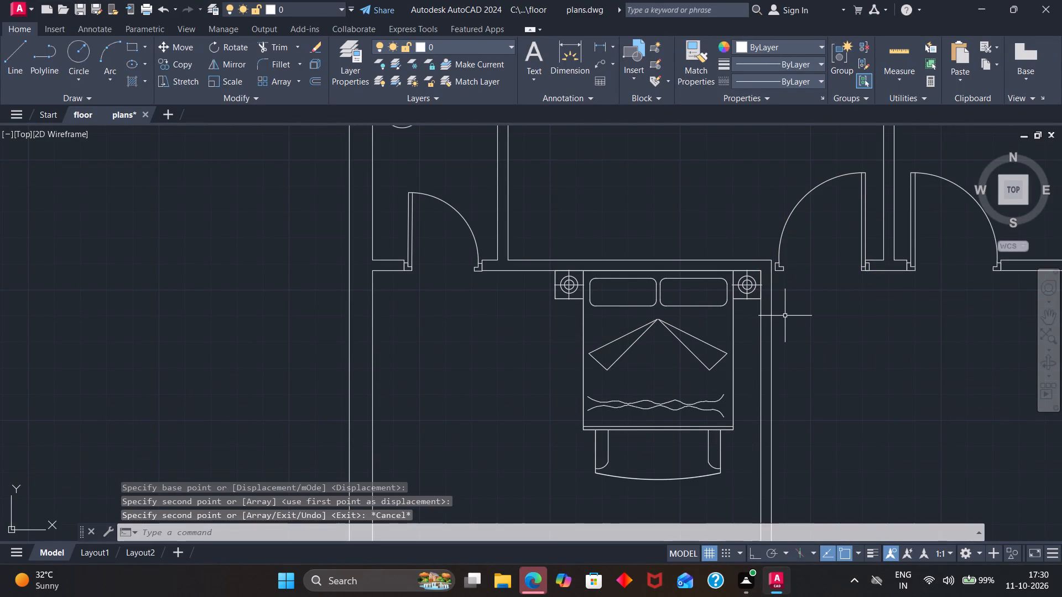
Copy the existing plan's kitchen door into the opening in the top wall of the new plan's kitchen.
scroll(784, 316, down, 3)
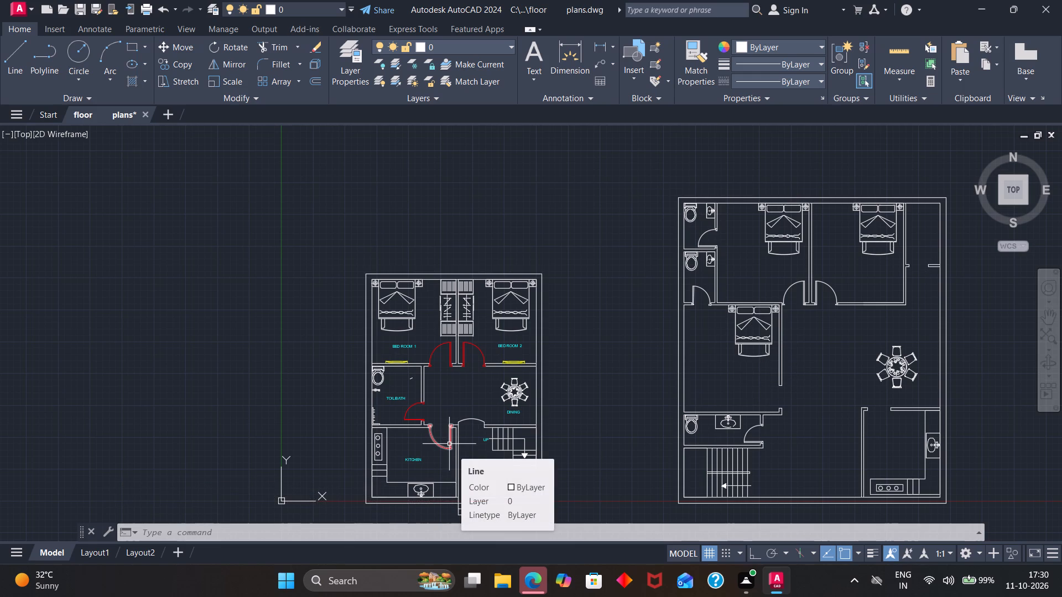
click(449, 444)
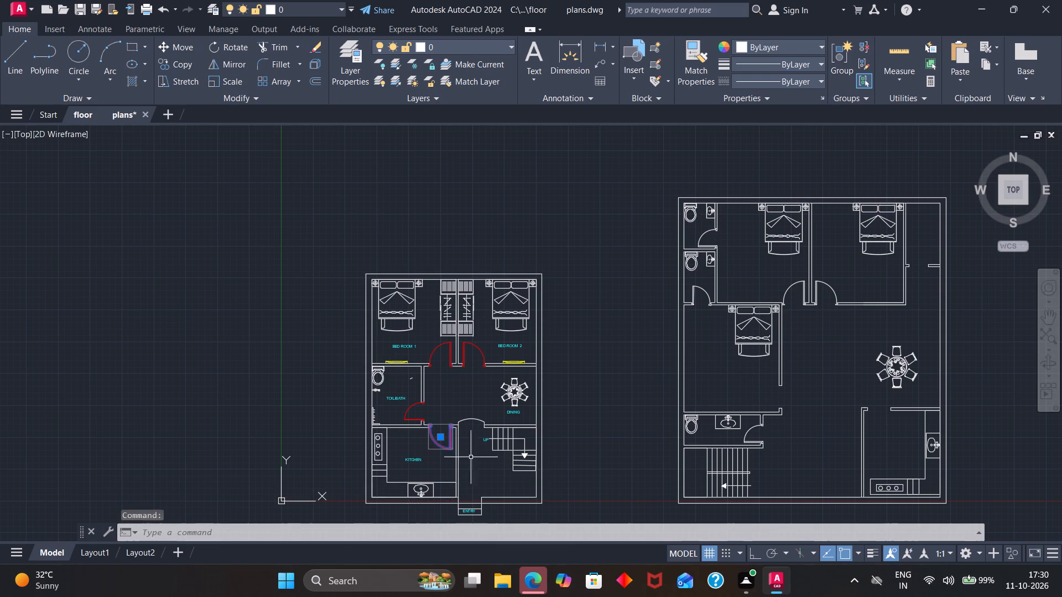
key(c)
key(o)
key(Return)
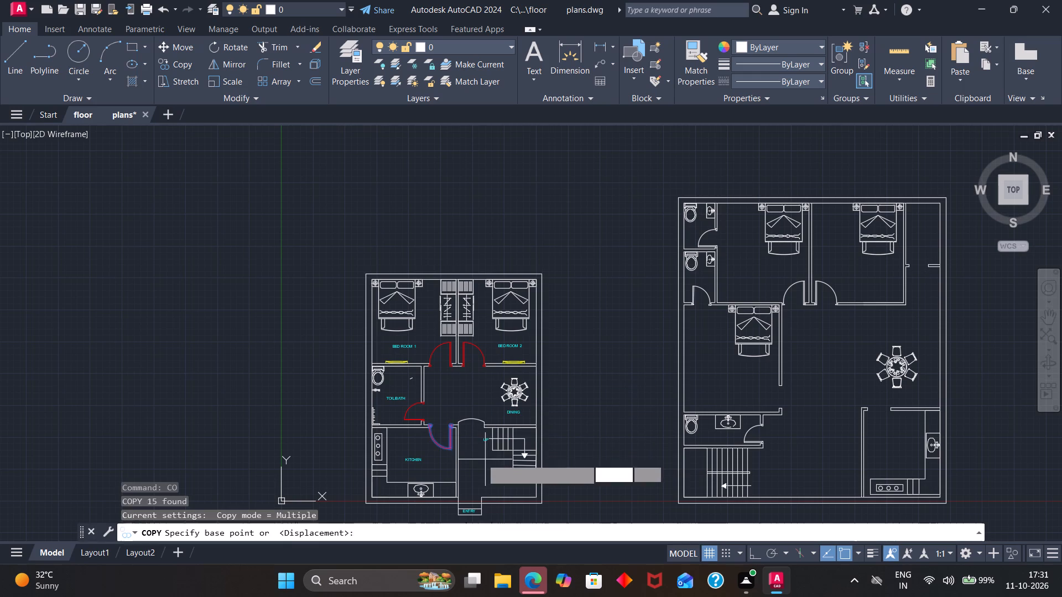
scroll(459, 418, up, 4)
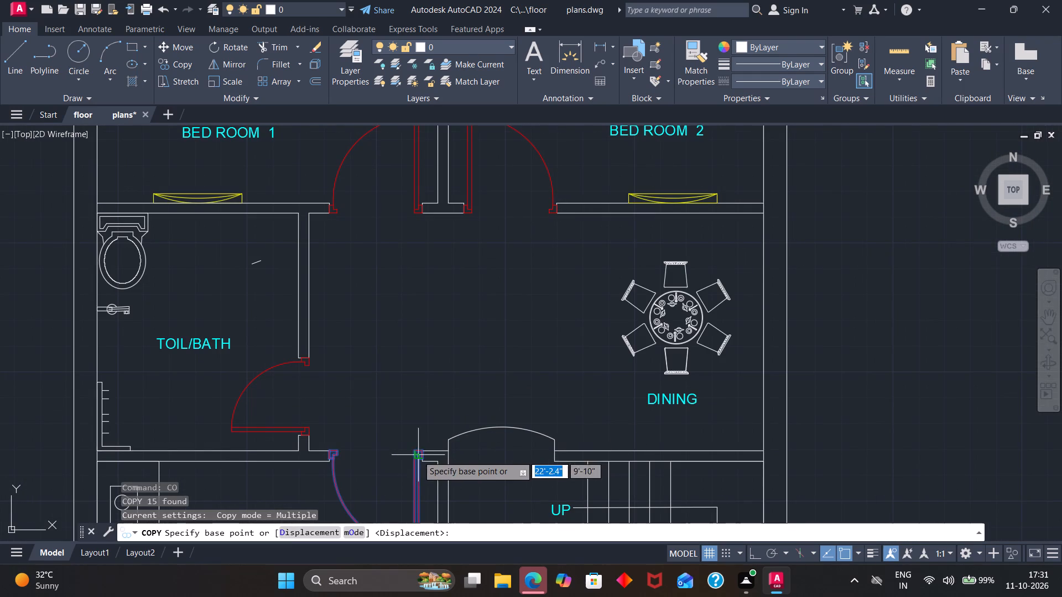
click(421, 452)
scroll(591, 446, down, 4)
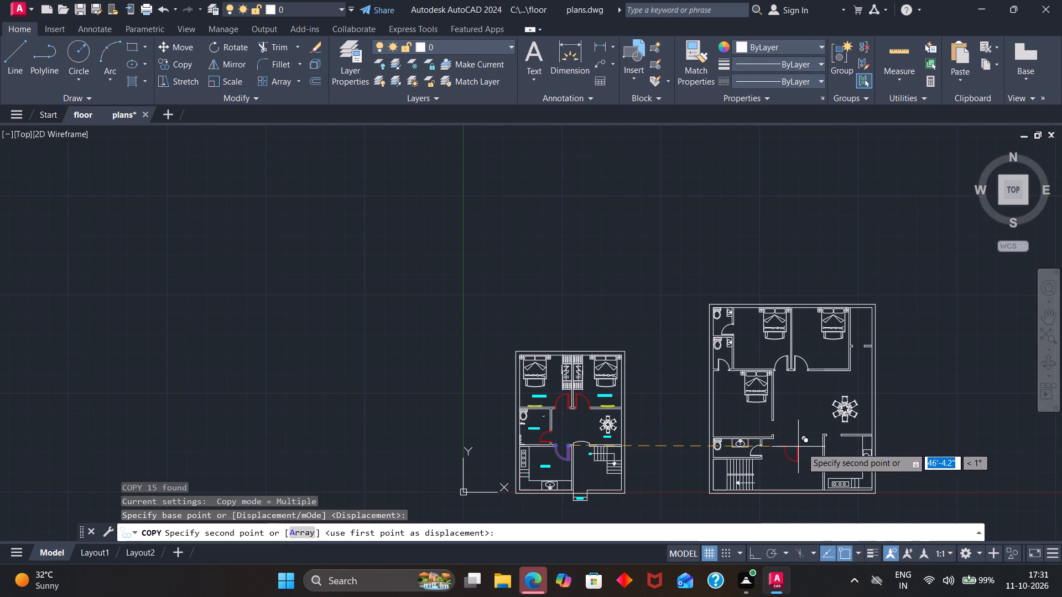
scroll(839, 447, up, 3)
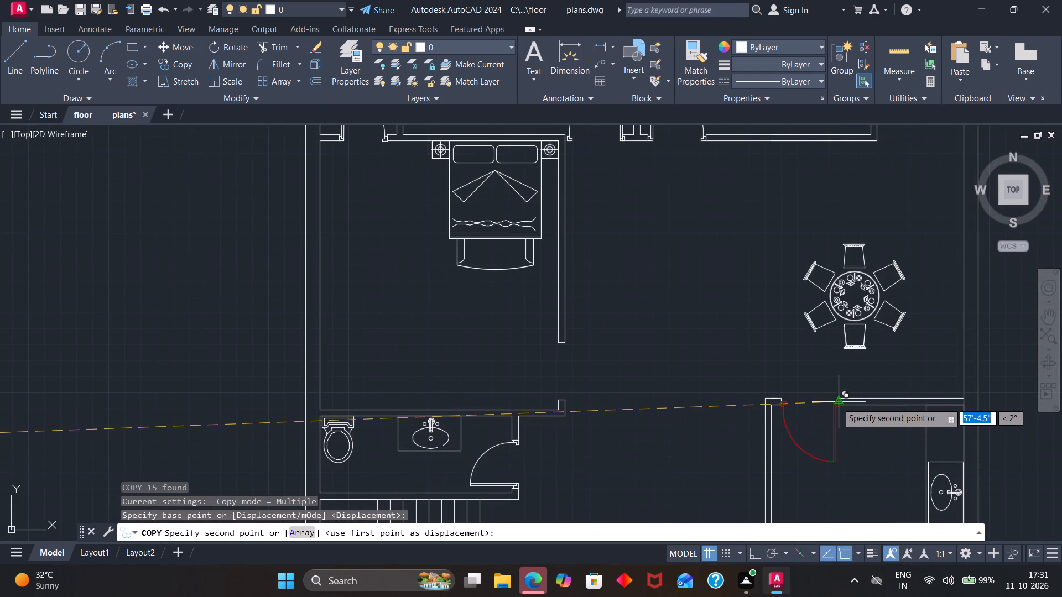
scroll(836, 399, up, 3)
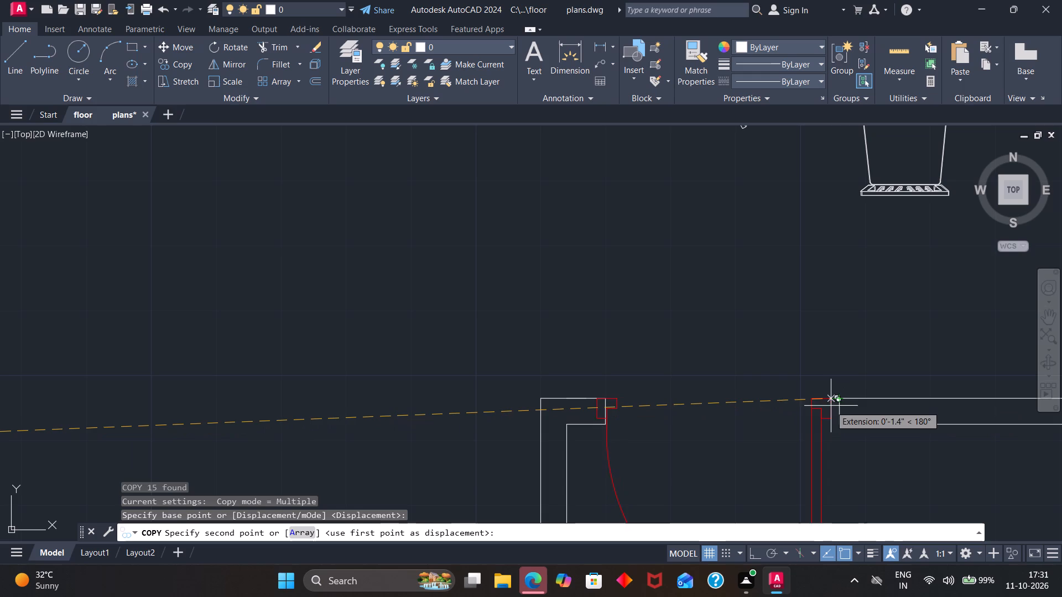
click(837, 400)
scroll(839, 410, down, 4)
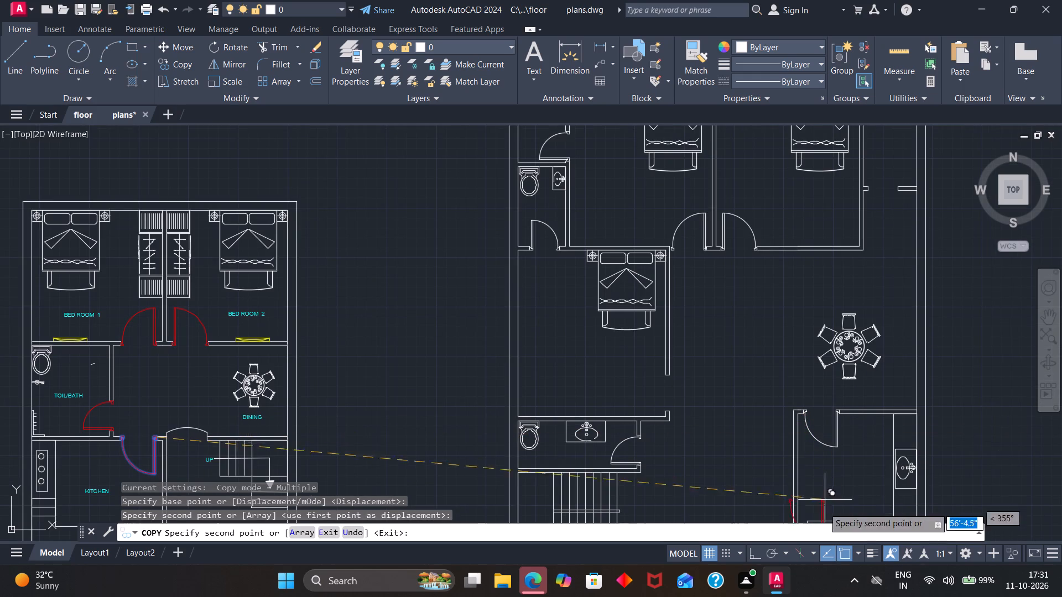
key(Escape)
Copy Bed Room 2's wardrobe into the upper-left corner of the new upper-right bedroom and against the lower-left bedroom's left wall.
scroll(799, 514, down, 3)
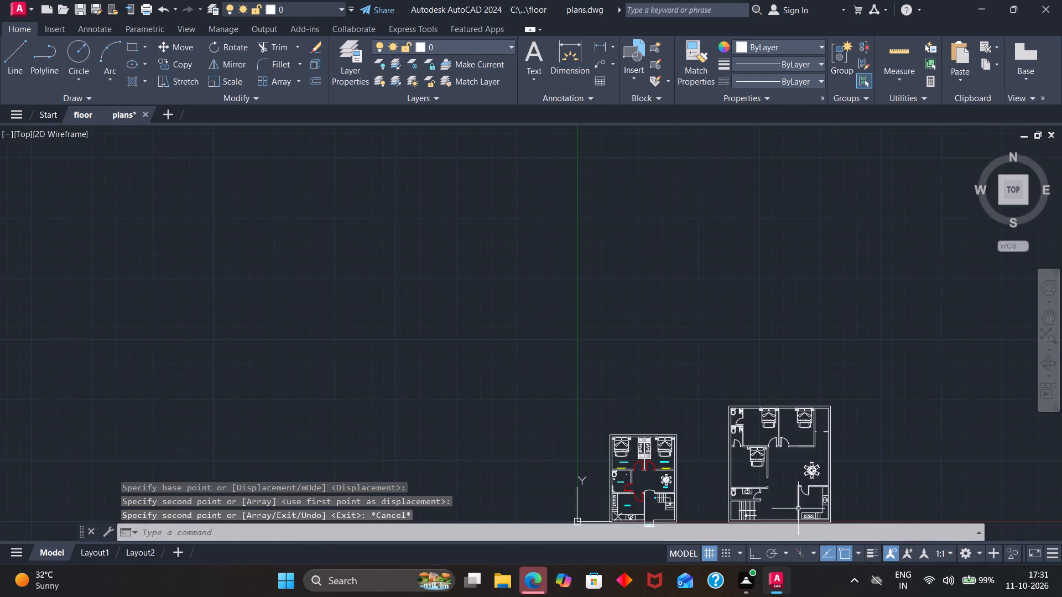
scroll(792, 519, up, 3)
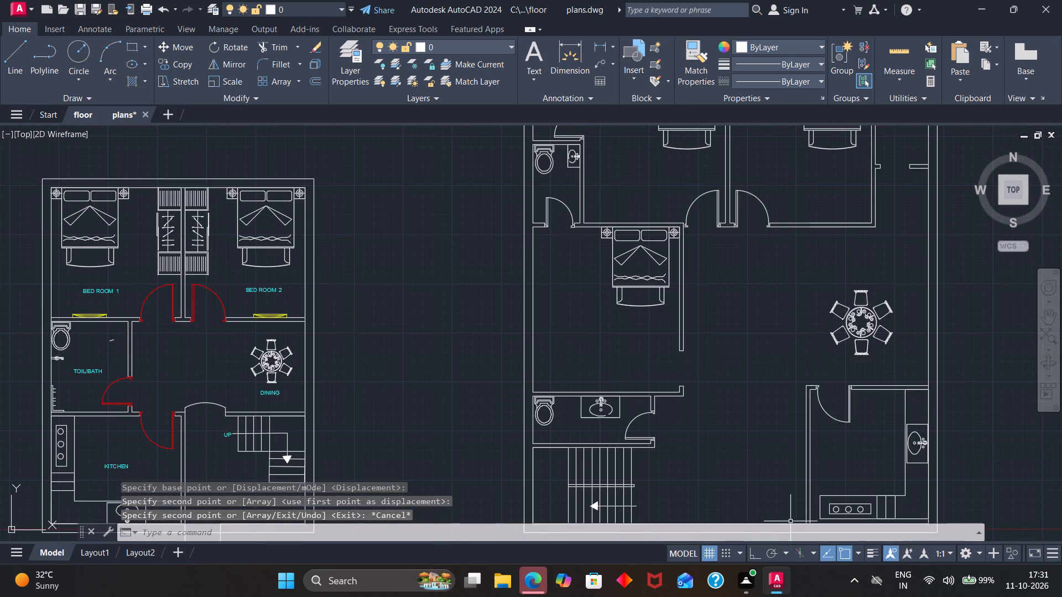
scroll(776, 546, down, 1)
scroll(655, 183, down, 2)
scroll(678, 138, up, 2)
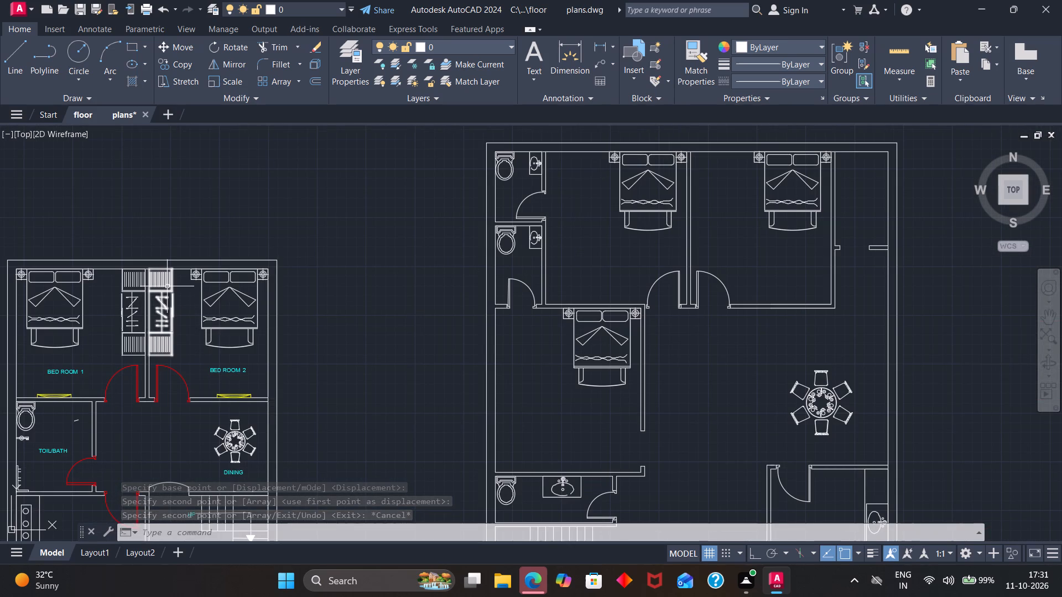
click(164, 287)
text(co)
key(Return)
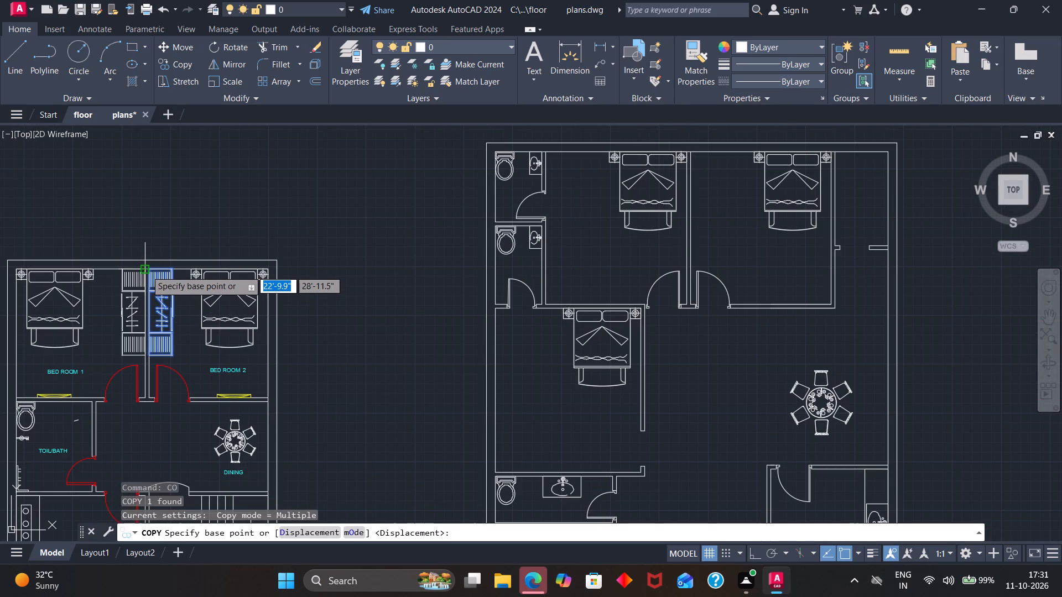
click(149, 271)
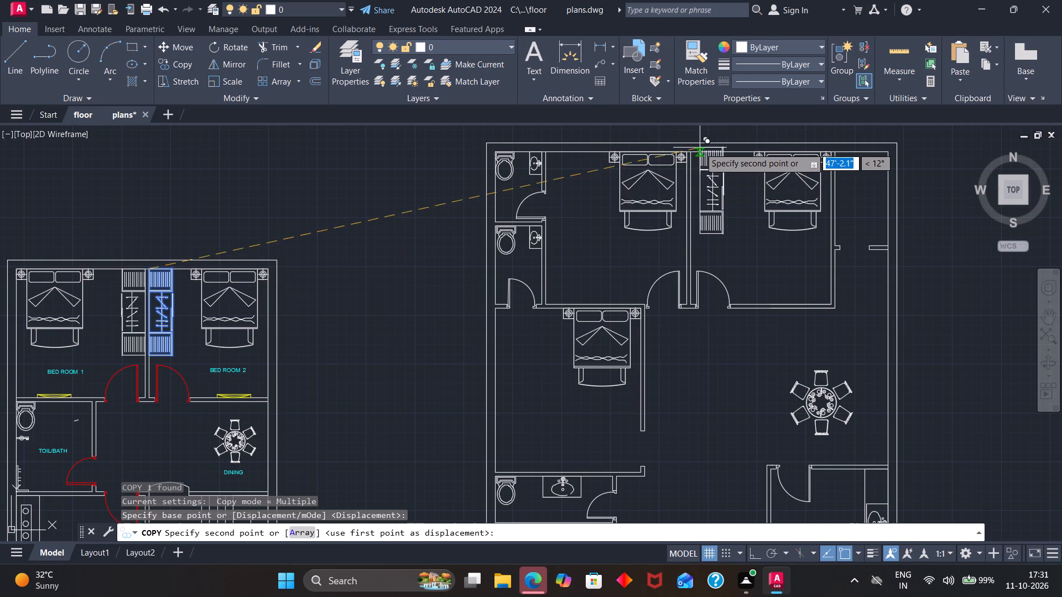
click(691, 155)
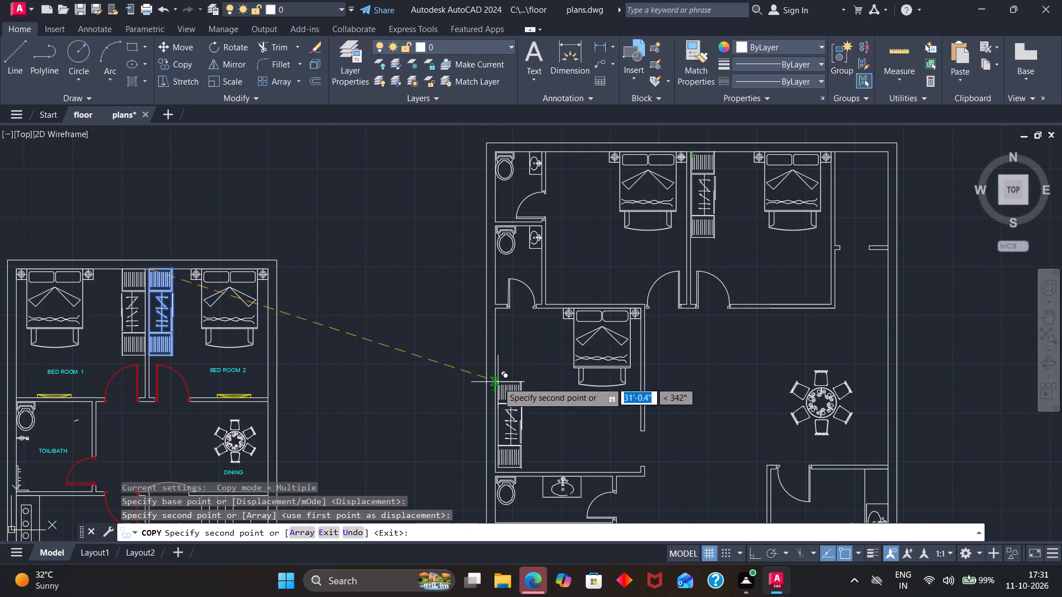
click(497, 385)
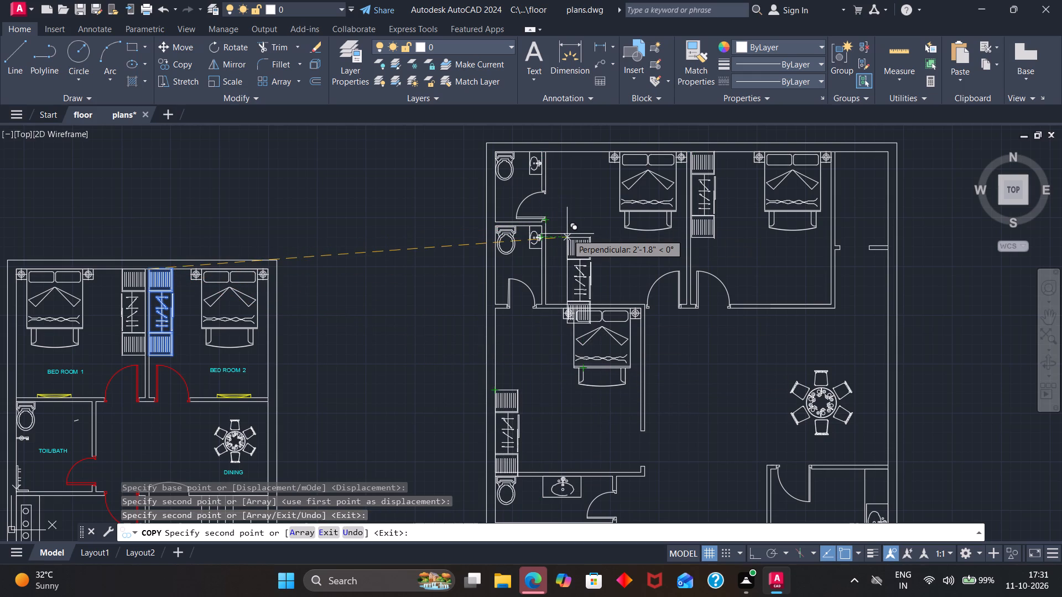
scroll(621, 330, down, 2)
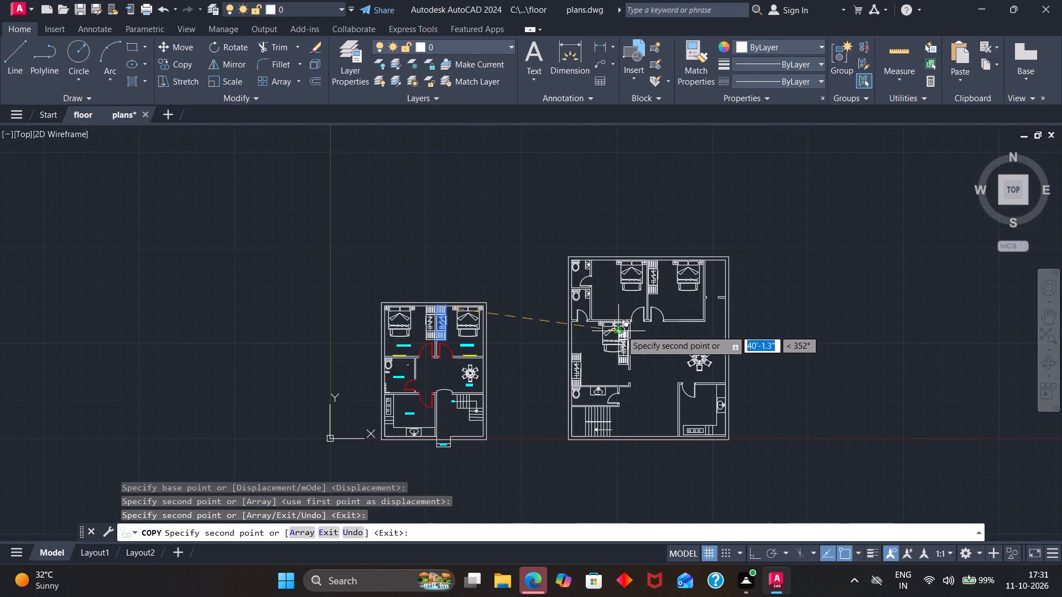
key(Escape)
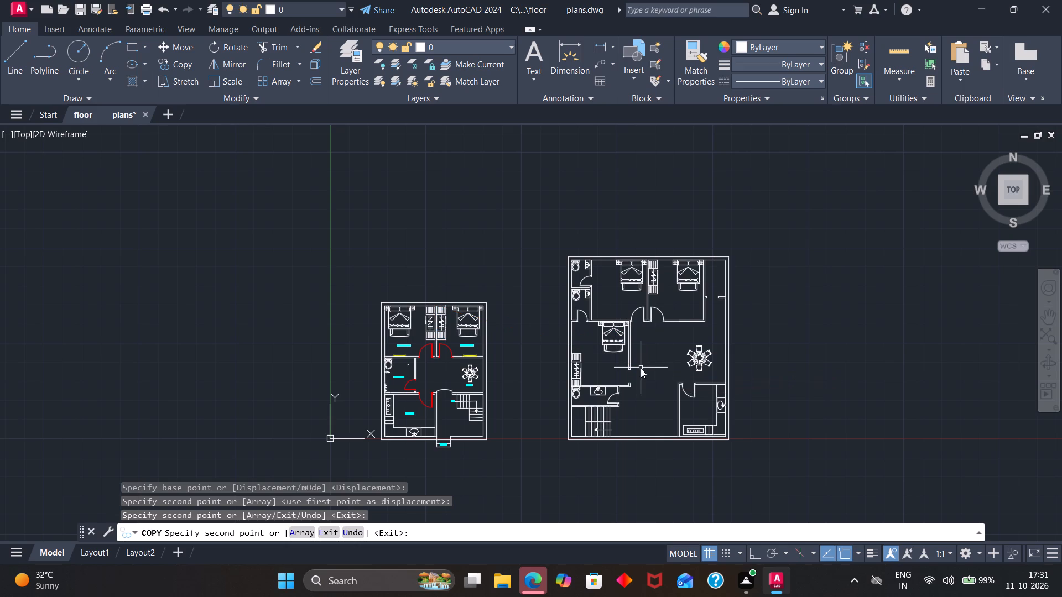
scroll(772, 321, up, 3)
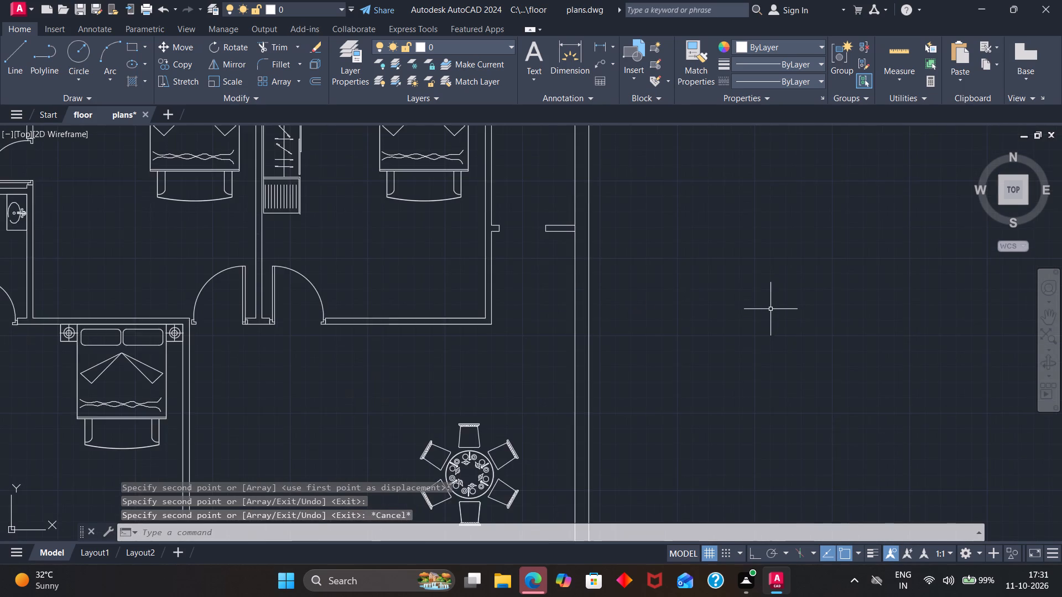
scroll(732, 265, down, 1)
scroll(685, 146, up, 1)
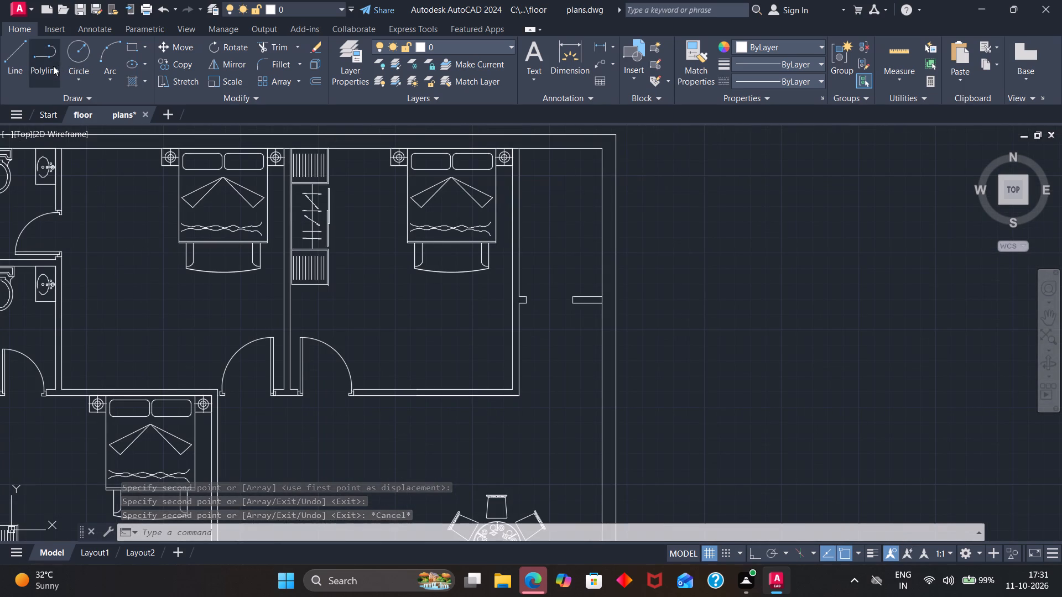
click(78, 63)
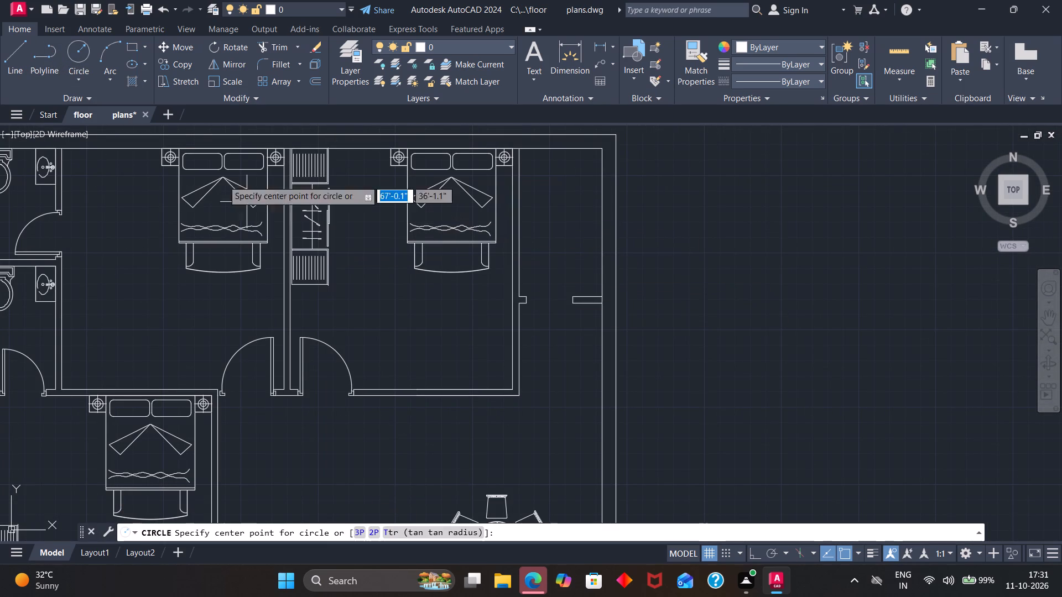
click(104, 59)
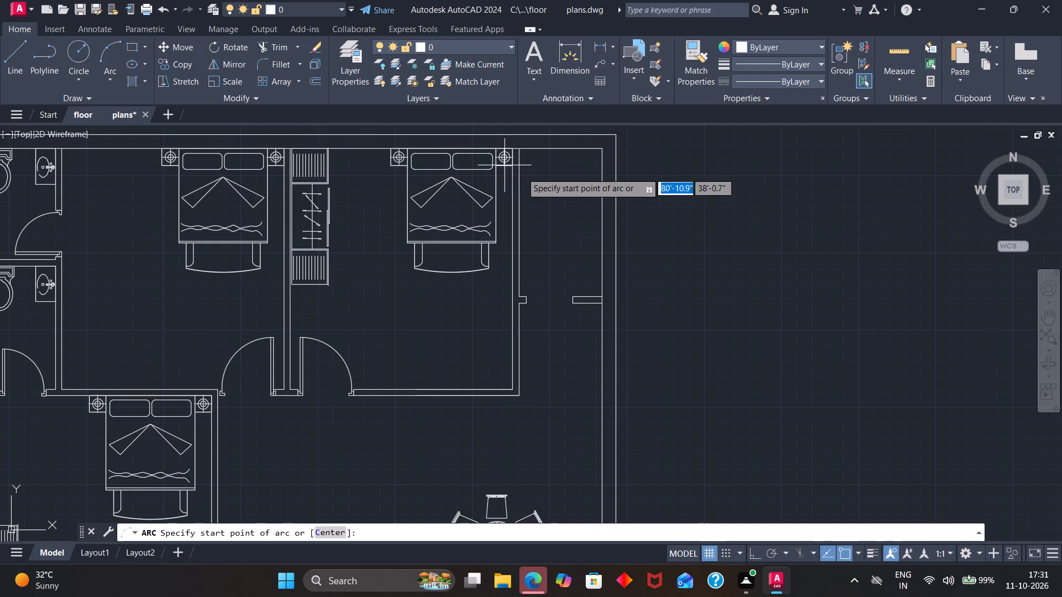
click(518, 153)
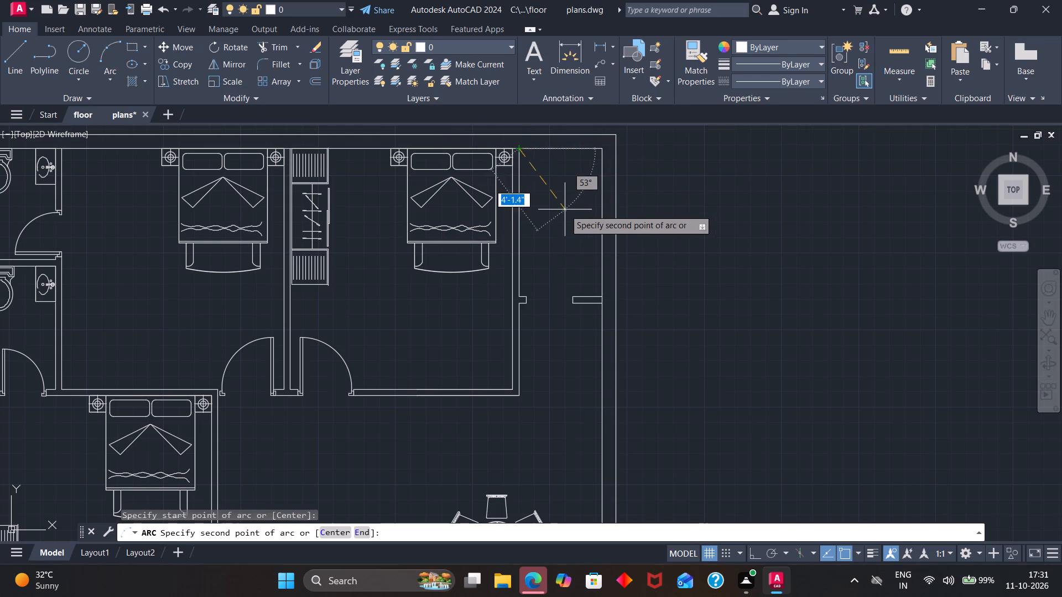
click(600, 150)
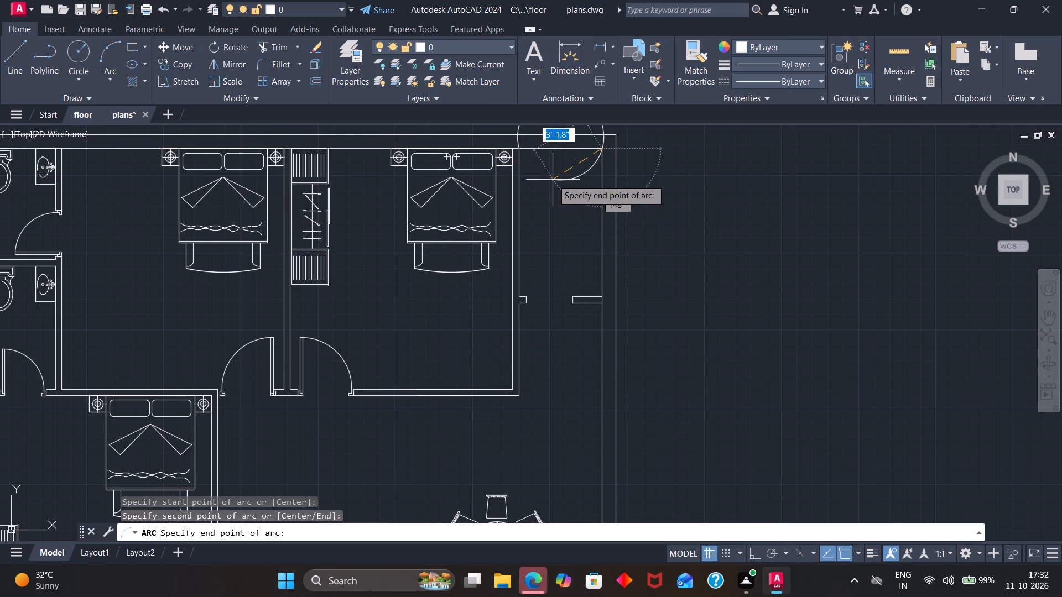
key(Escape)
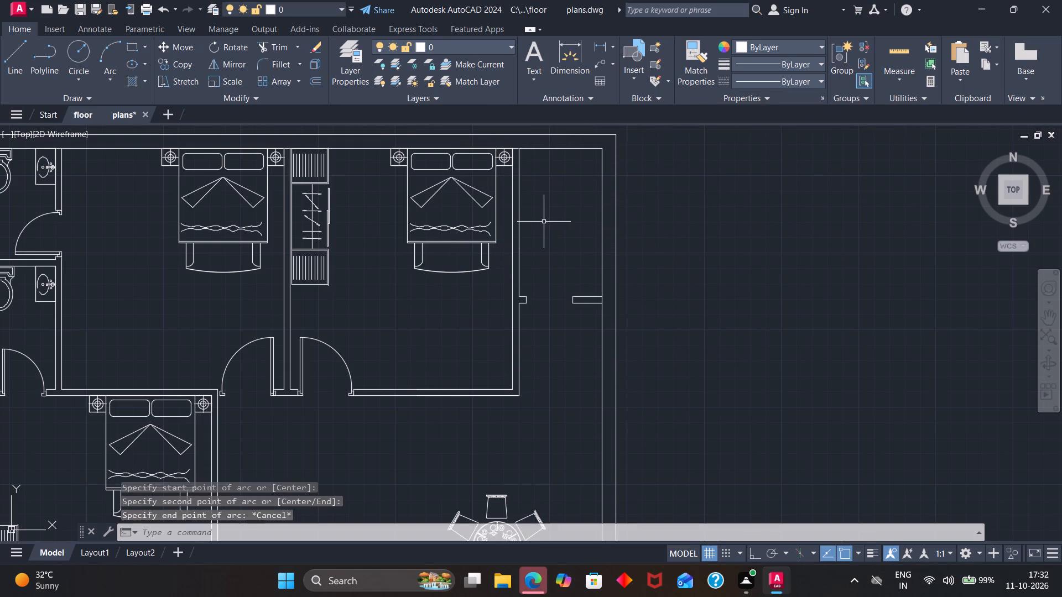
Draw a line across the new plan's bottom wall between the staircase and kitchen, and offset it 3' towards the kitchen.
scroll(544, 223, down, 3)
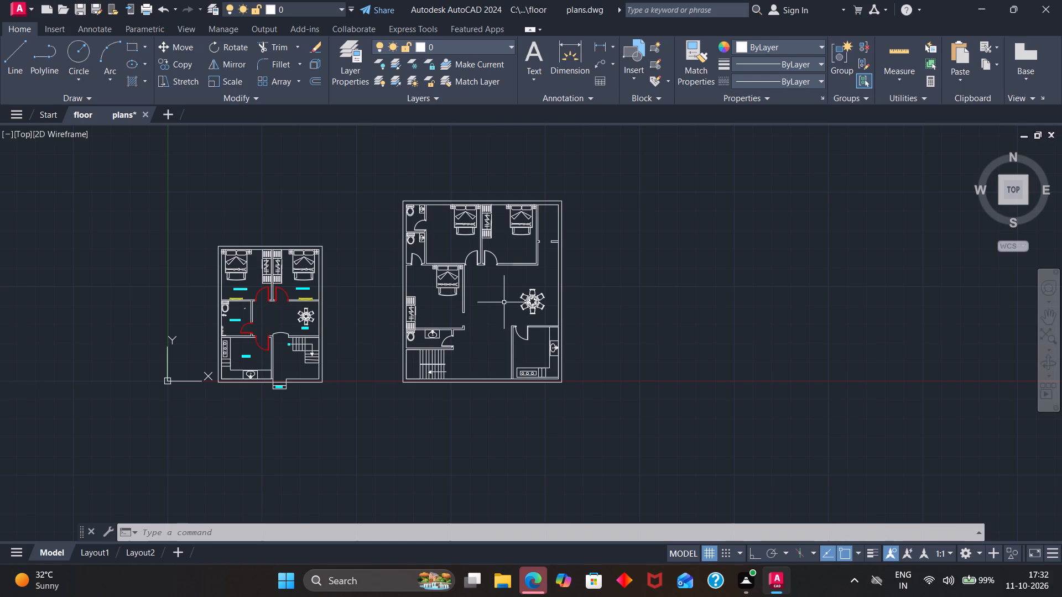
scroll(437, 410, up, 3)
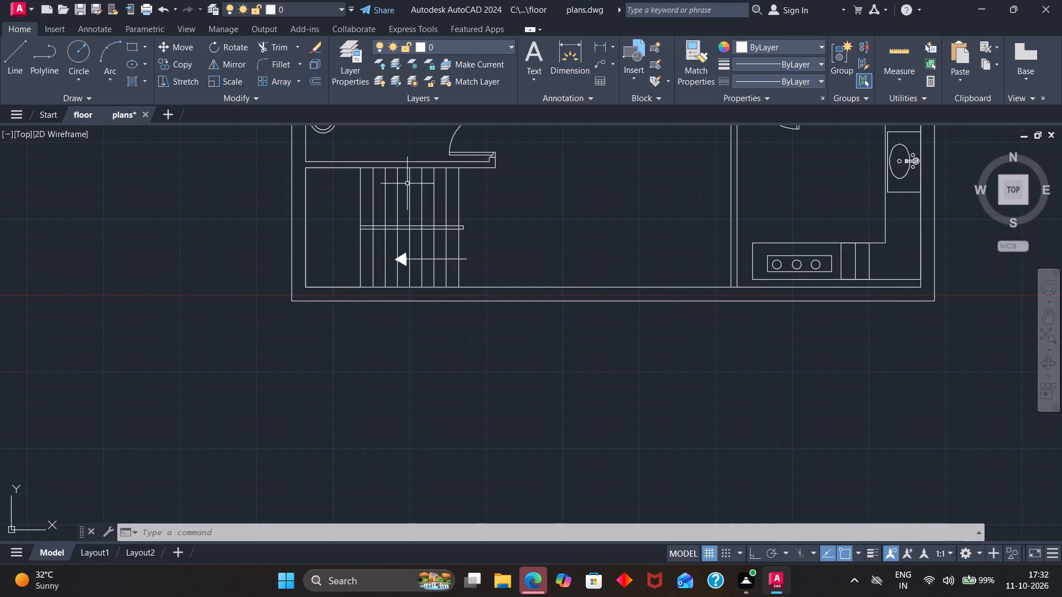
click(13, 53)
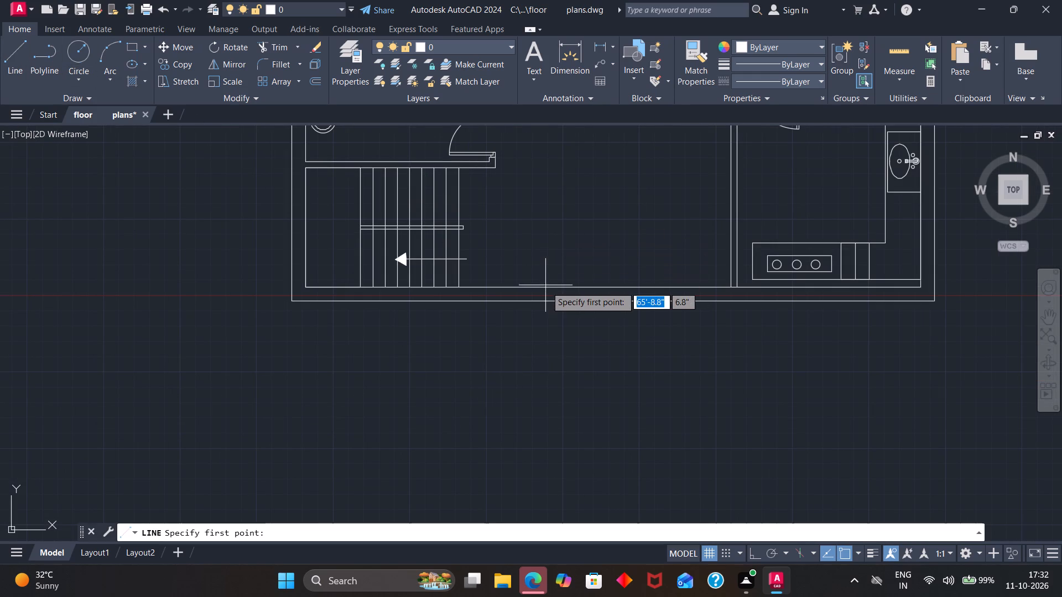
click(548, 286)
click(548, 307)
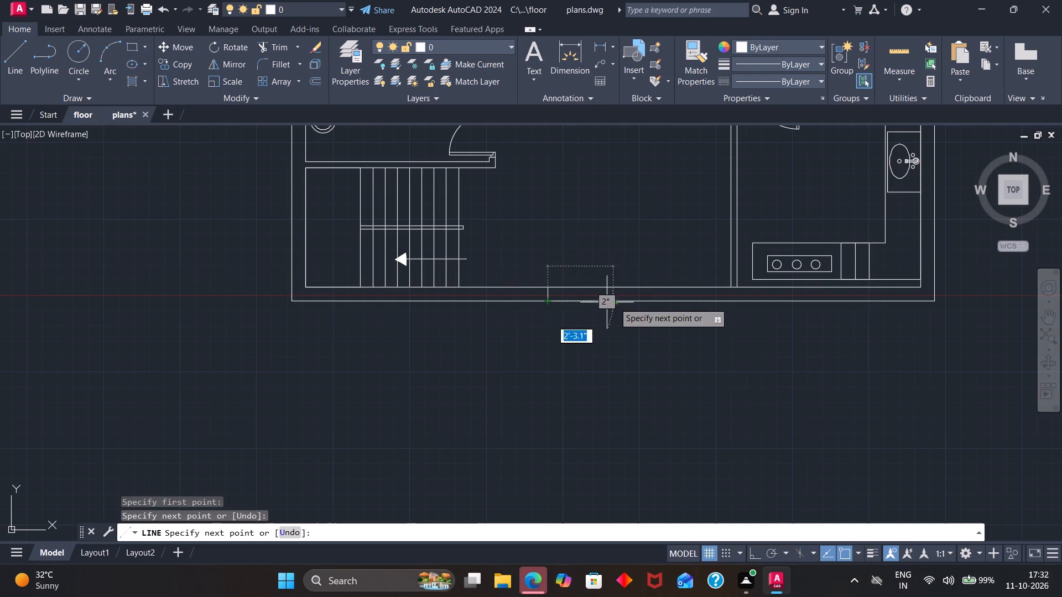
key(Escape)
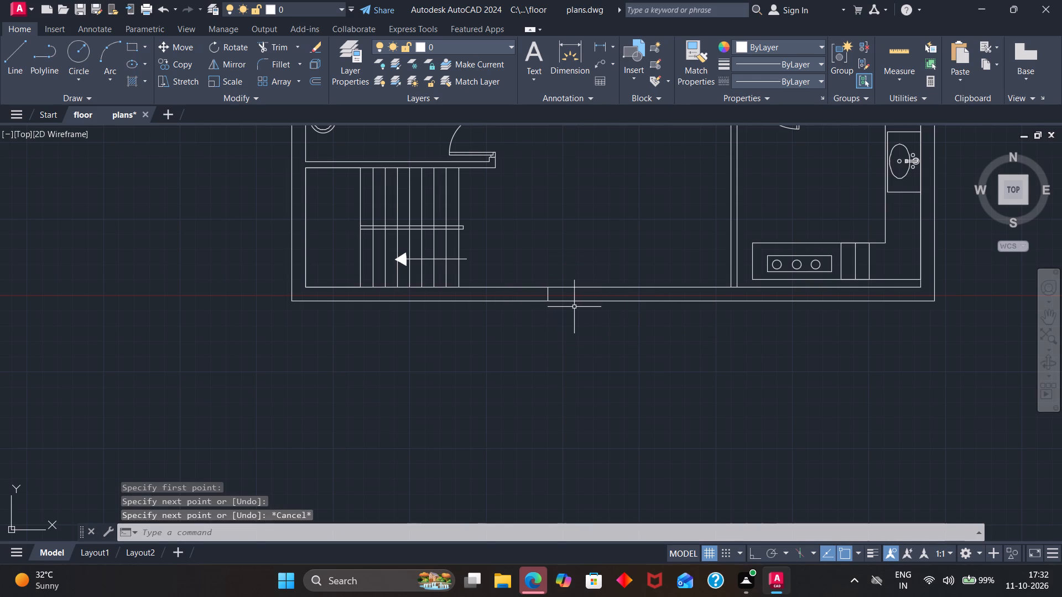
key(o)
key(Return)
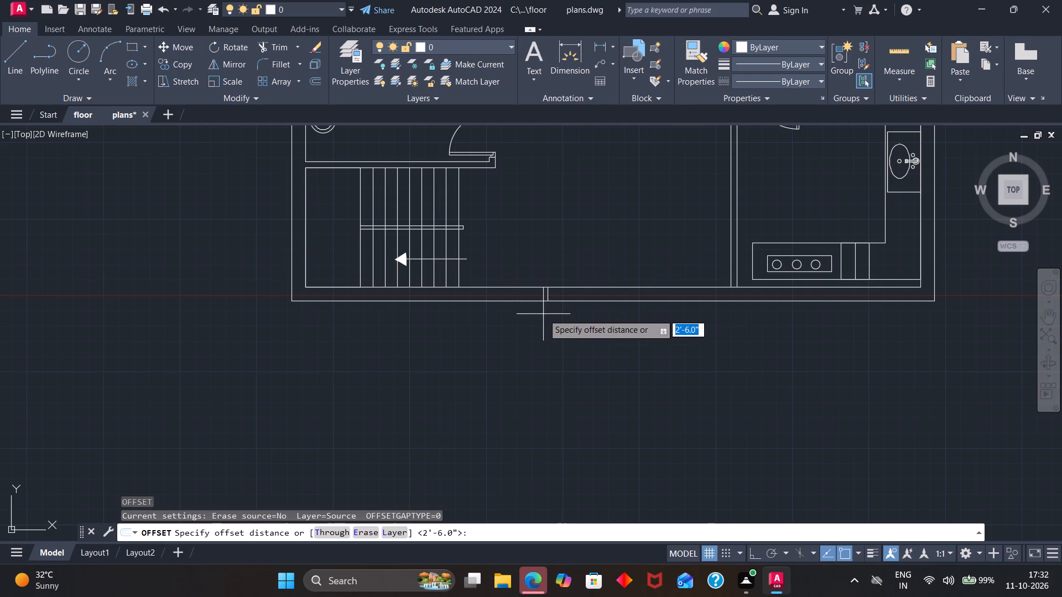
key(3)
key(apostrophe)
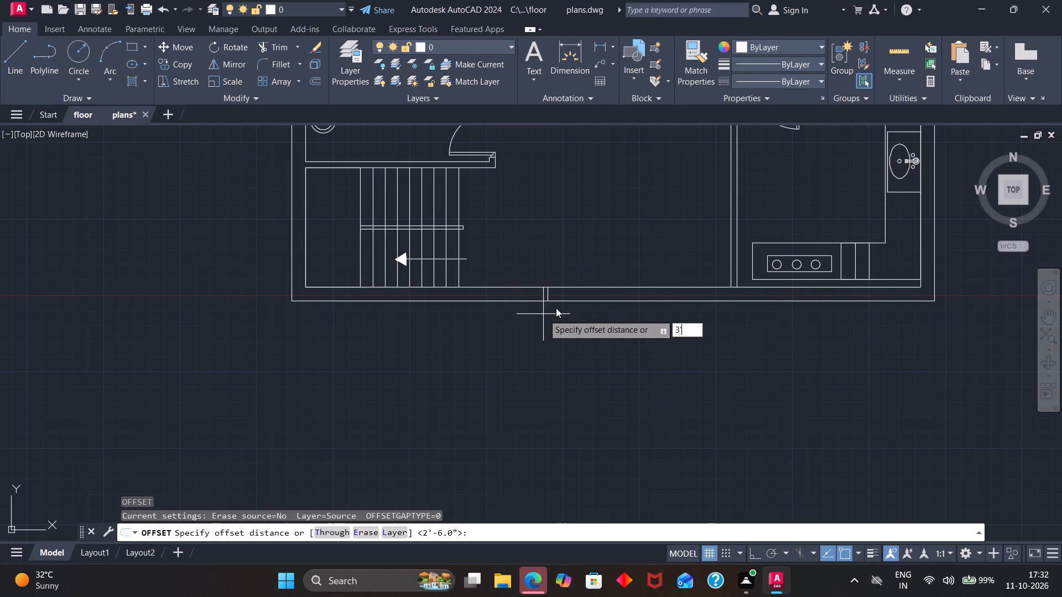
key(Return)
click(547, 296)
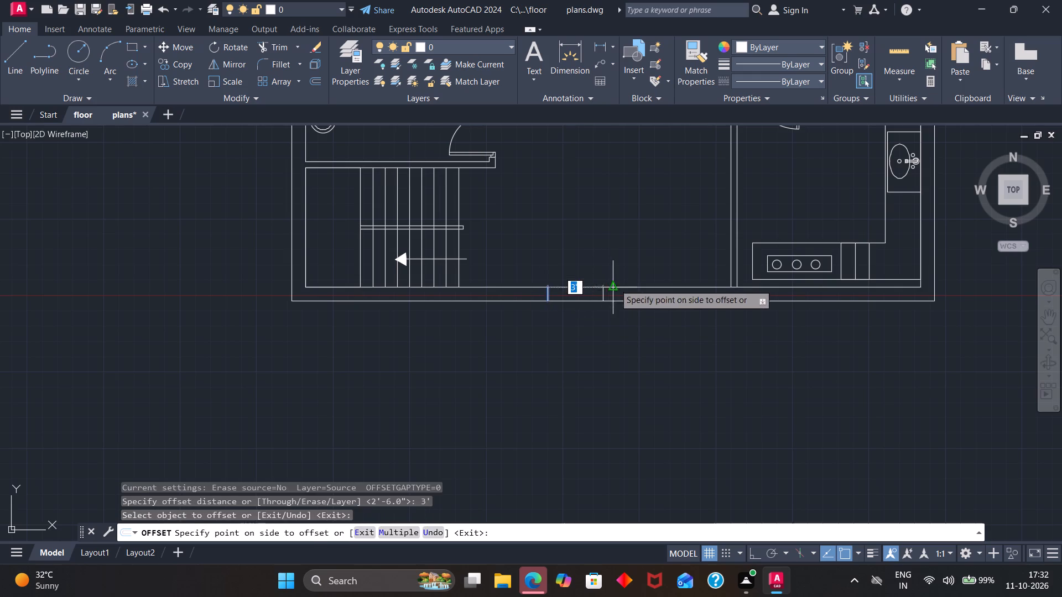
click(619, 286)
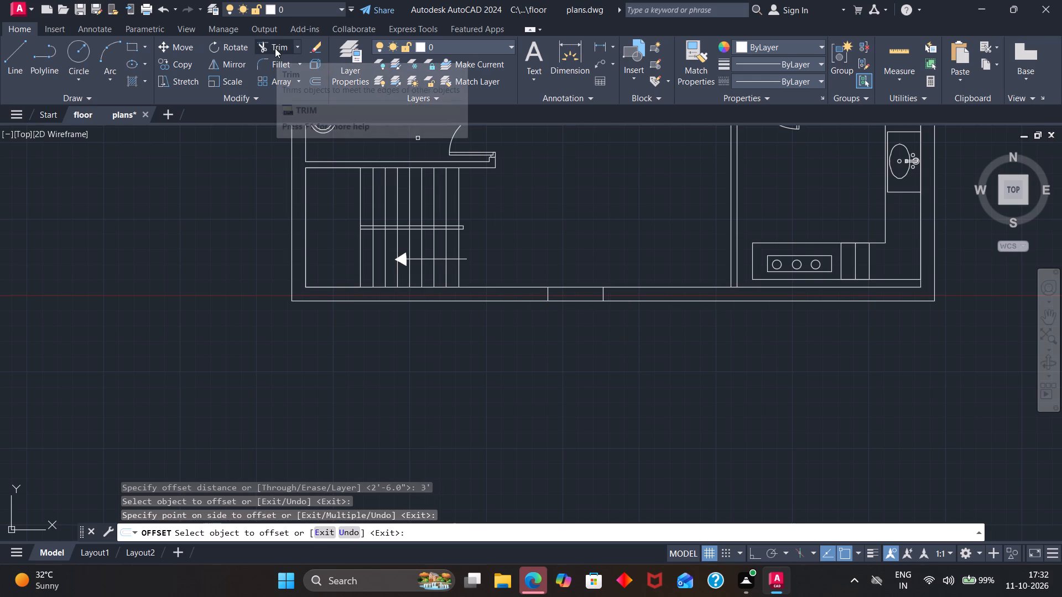
Trim both bottom wall lines between the two jamb lines to open the new plan's entrance.
click(275, 48)
drag(580, 264, 572, 338)
scroll(573, 338, down, 2)
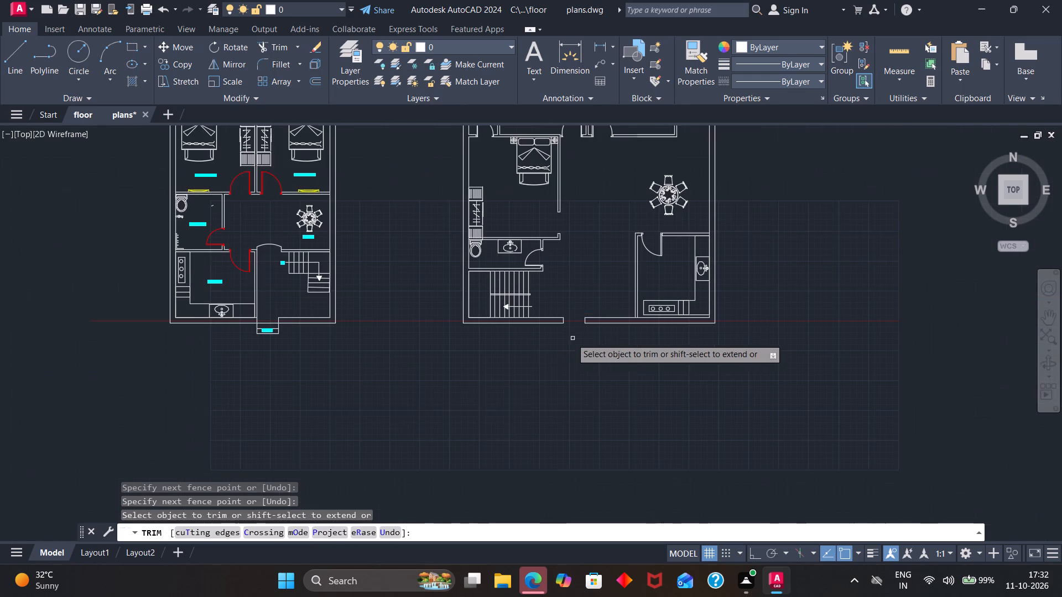
scroll(232, 366, up, 3)
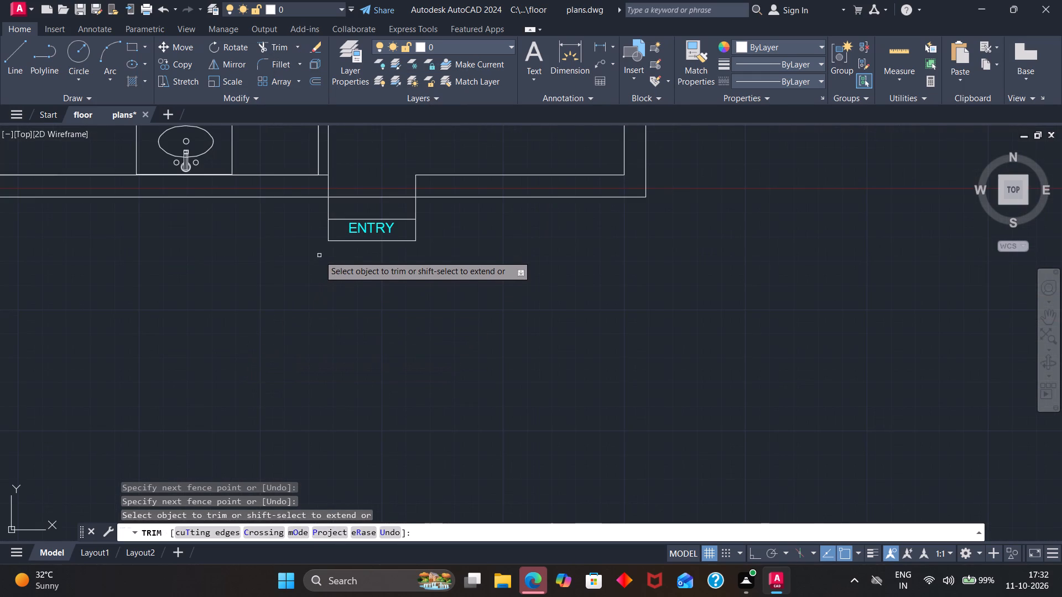
key(Escape)
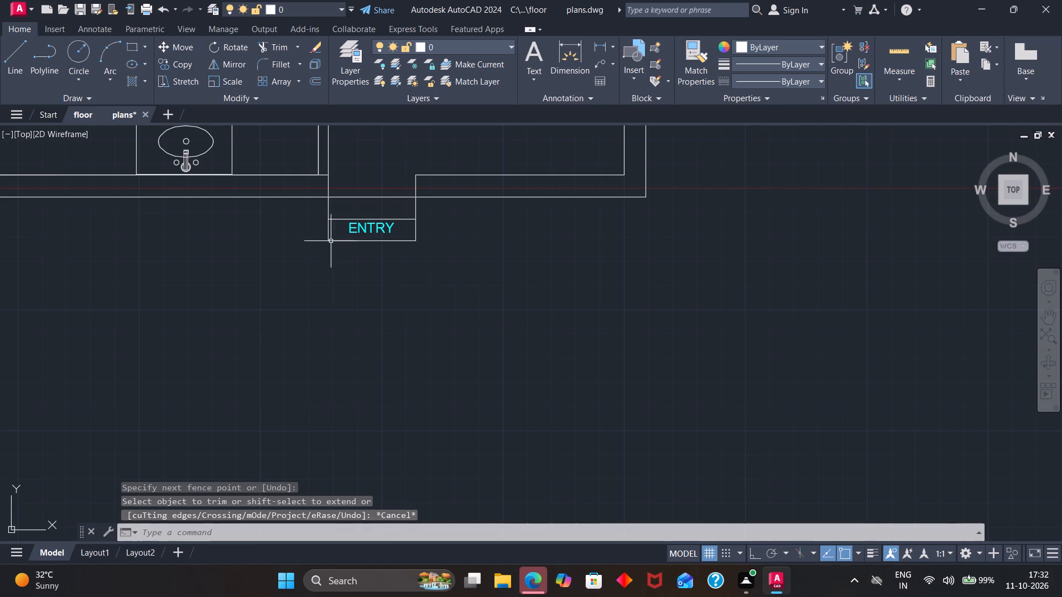
Copy the existing plan's entry steps, without the ENTRY label, to the outside of the new plan's bottom wall opening.
click(329, 242)
key(c)
key(o)
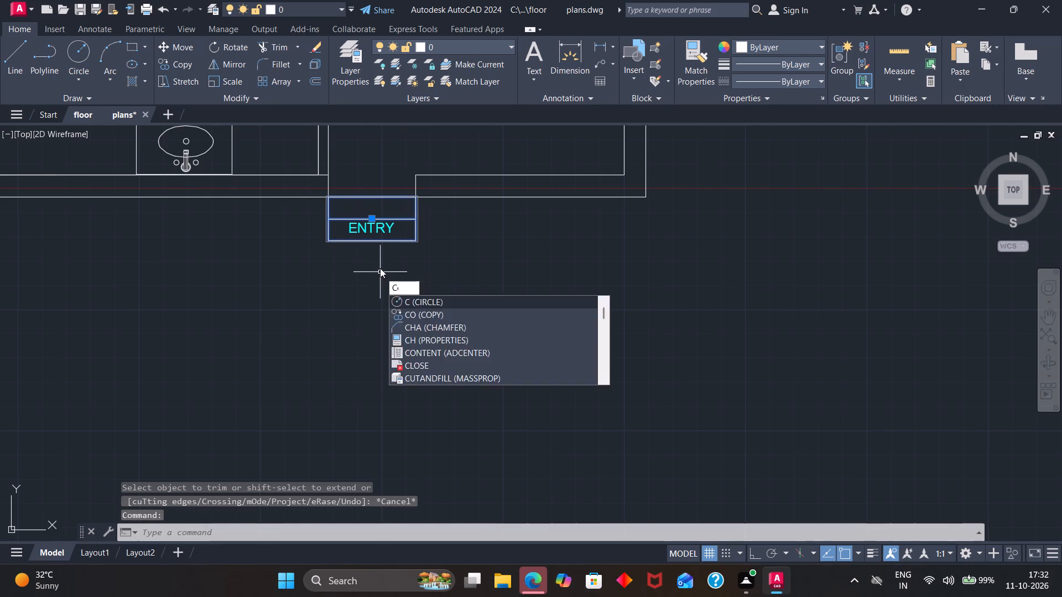
key(Return)
click(418, 198)
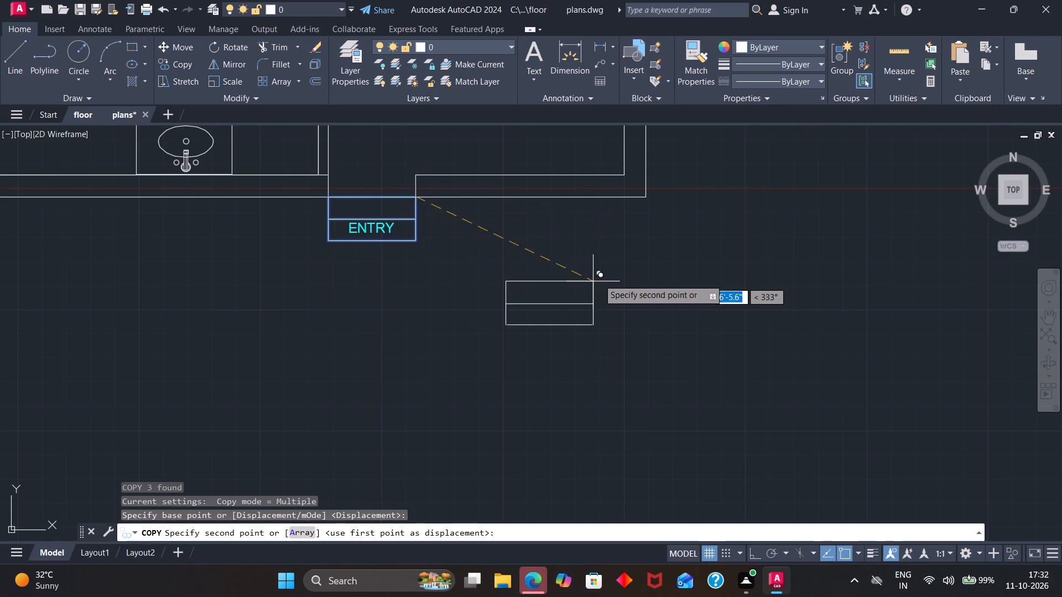
scroll(608, 275, down, 3)
scroll(878, 255, up, 3)
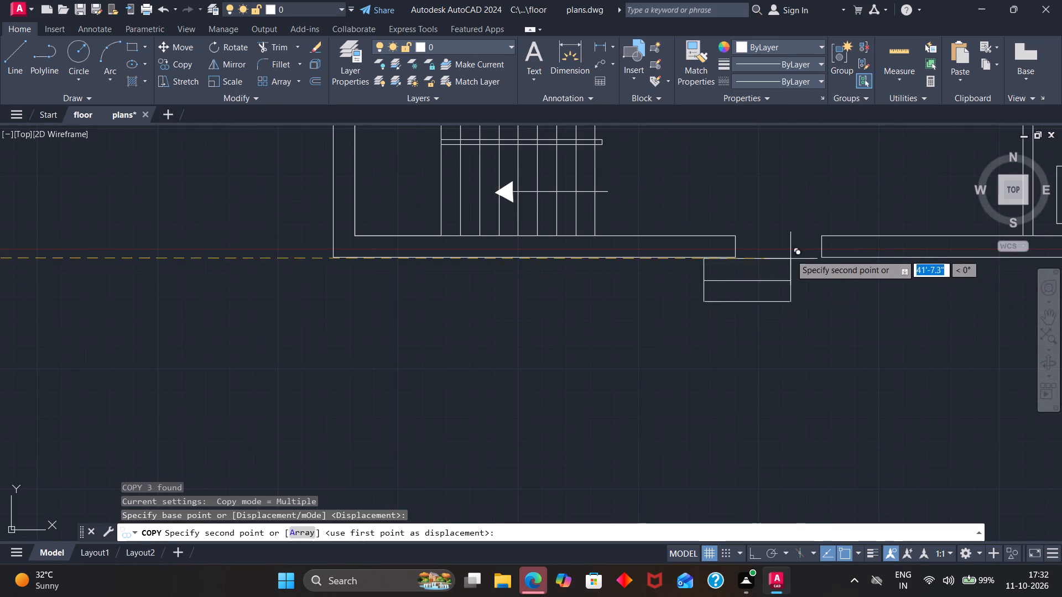
click(821, 255)
key(Escape)
Put all six doors of the new plan on the door layer, with the layer colour red.
scroll(860, 384, down, 3)
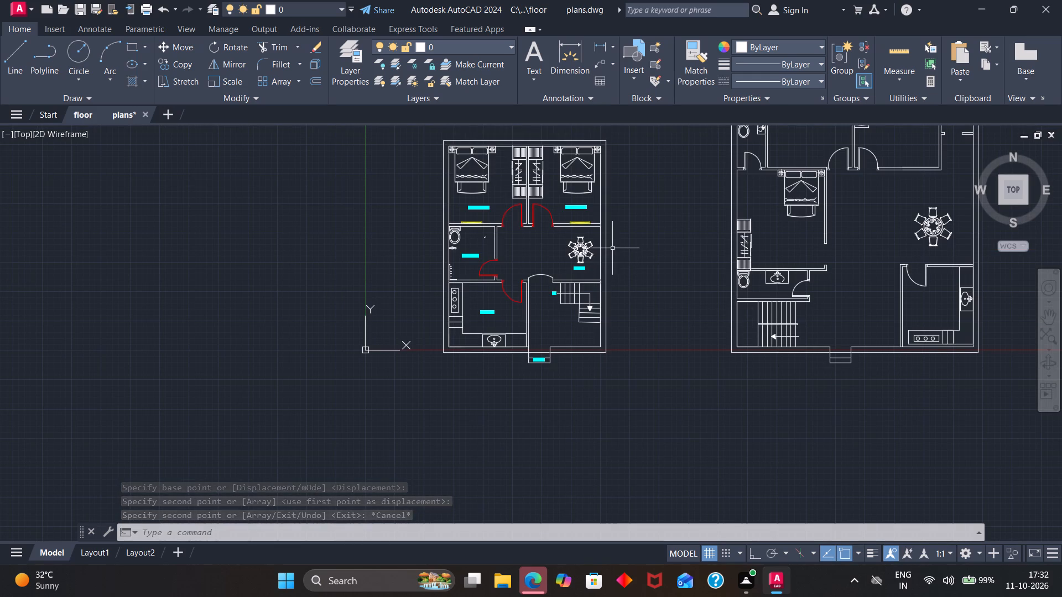
scroll(617, 254, down, 2)
scroll(748, 179, up, 2)
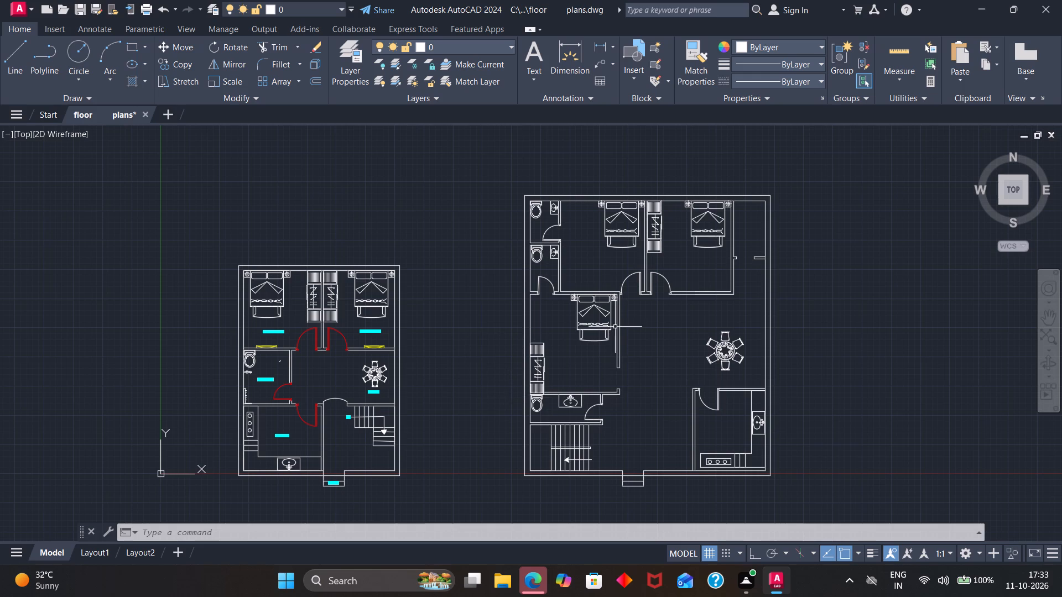
click(623, 281)
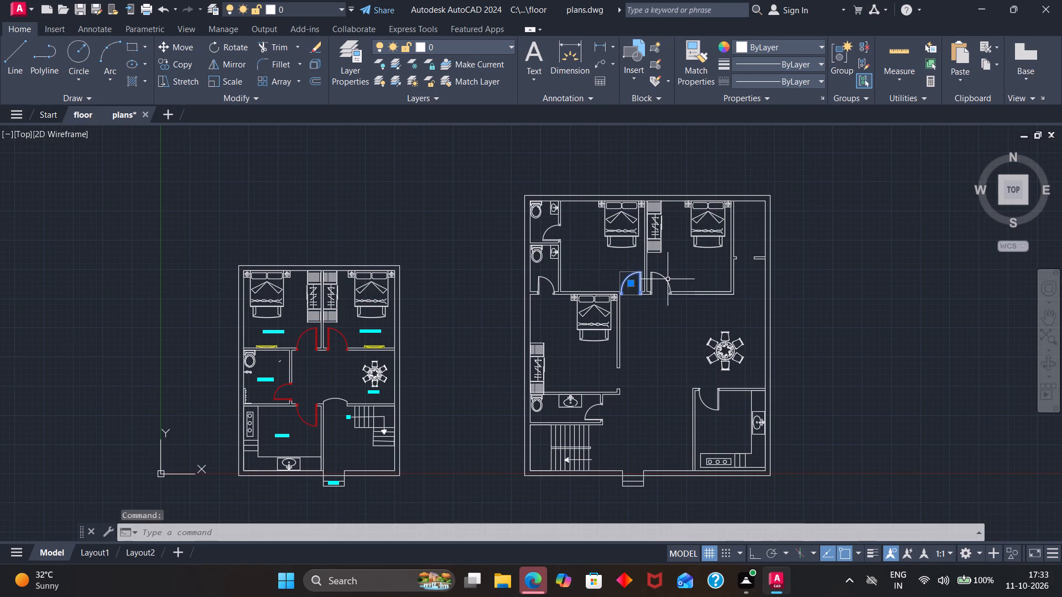
click(667, 281)
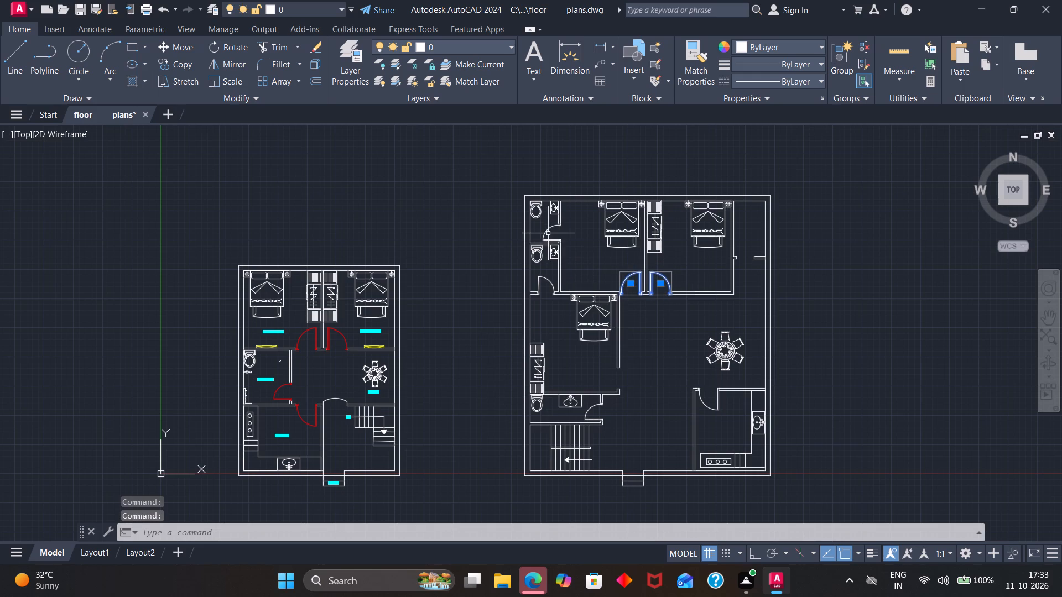
click(551, 229)
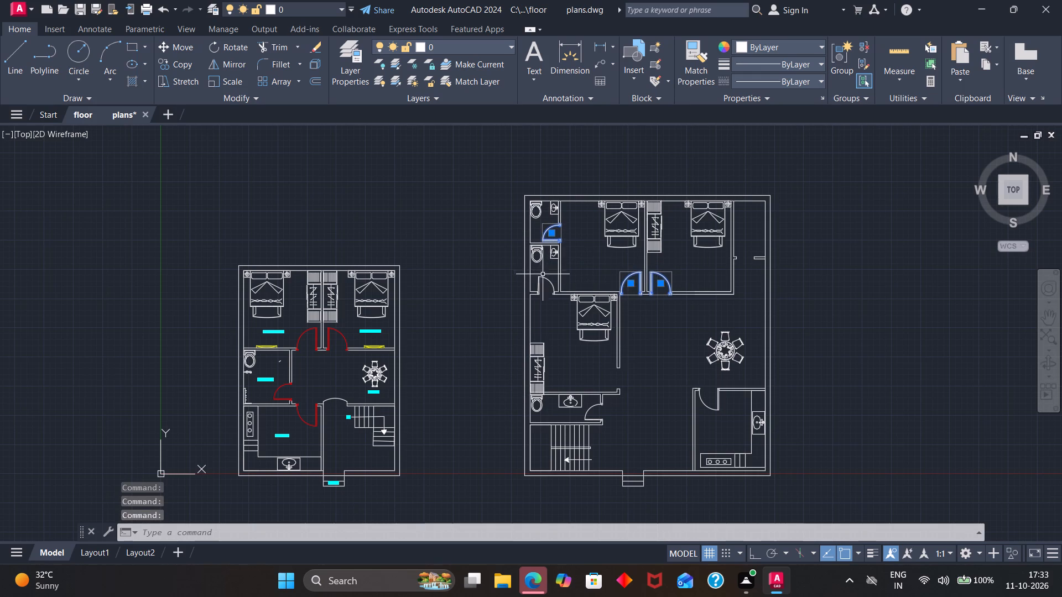
click(545, 276)
click(596, 405)
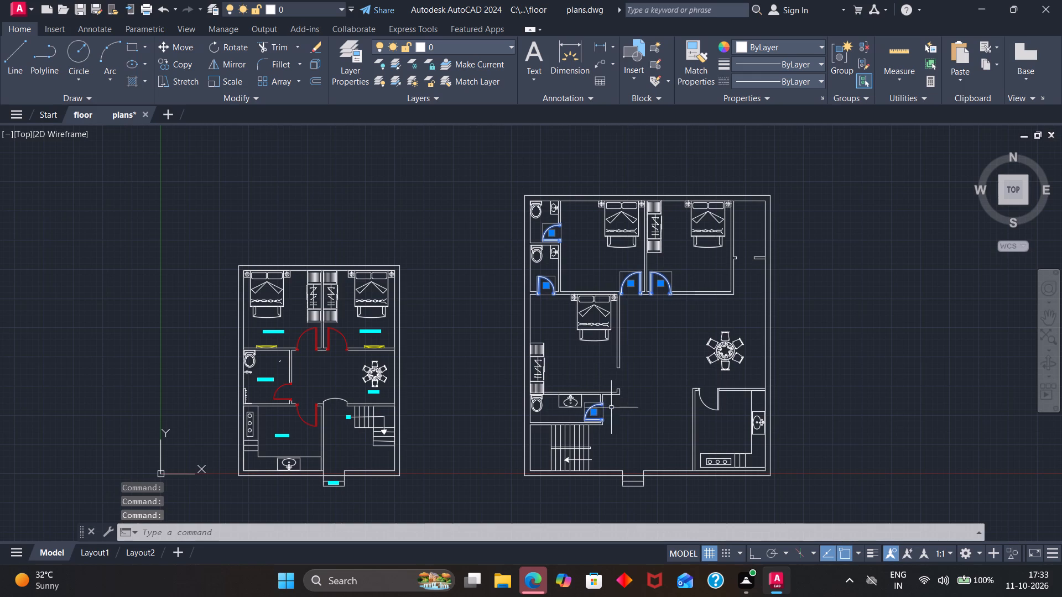
click(707, 406)
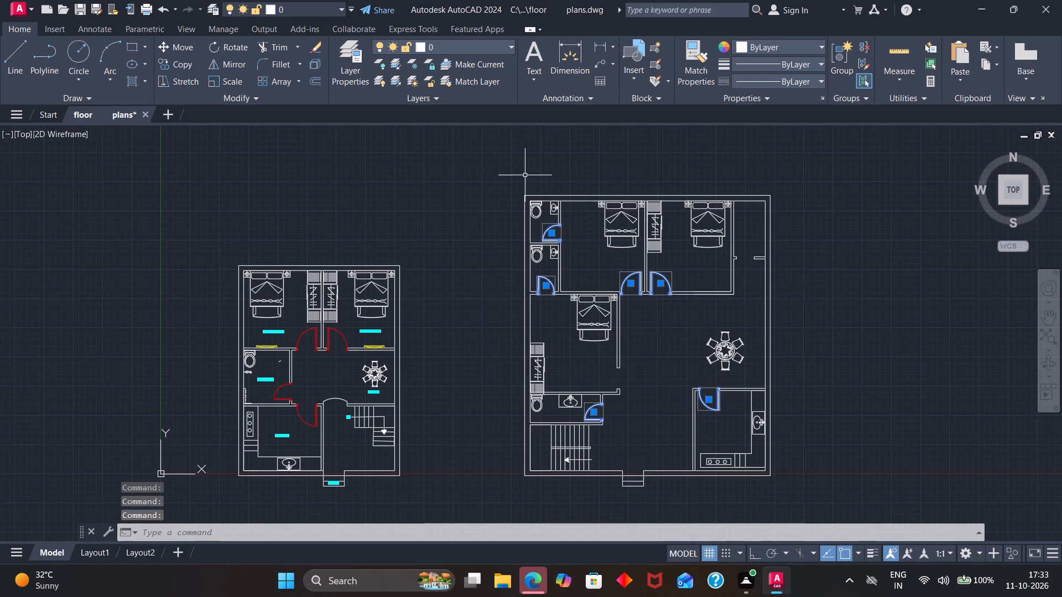
click(510, 46)
click(423, 77)
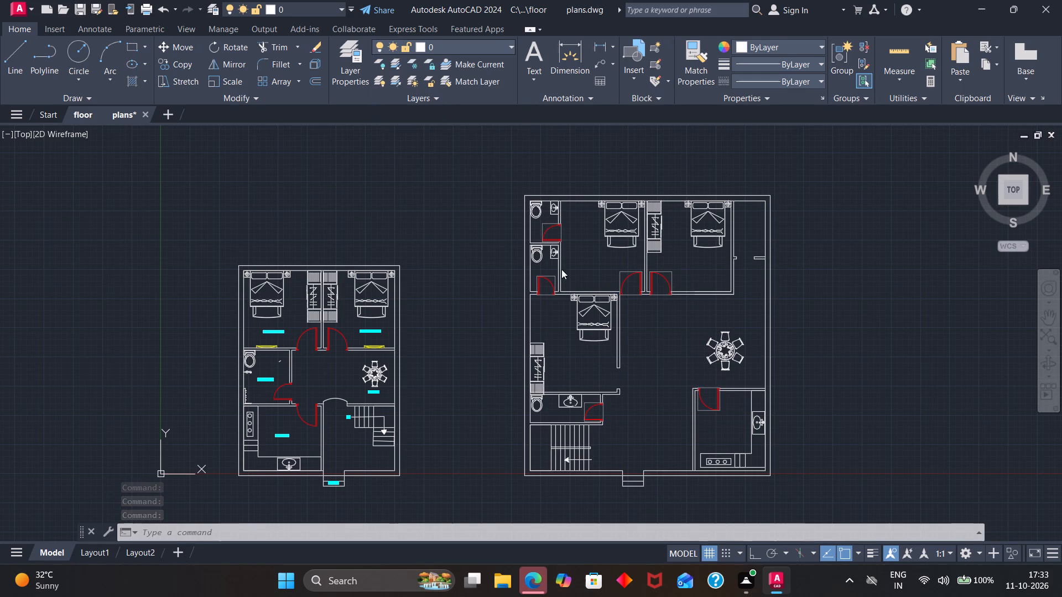
click(510, 417)
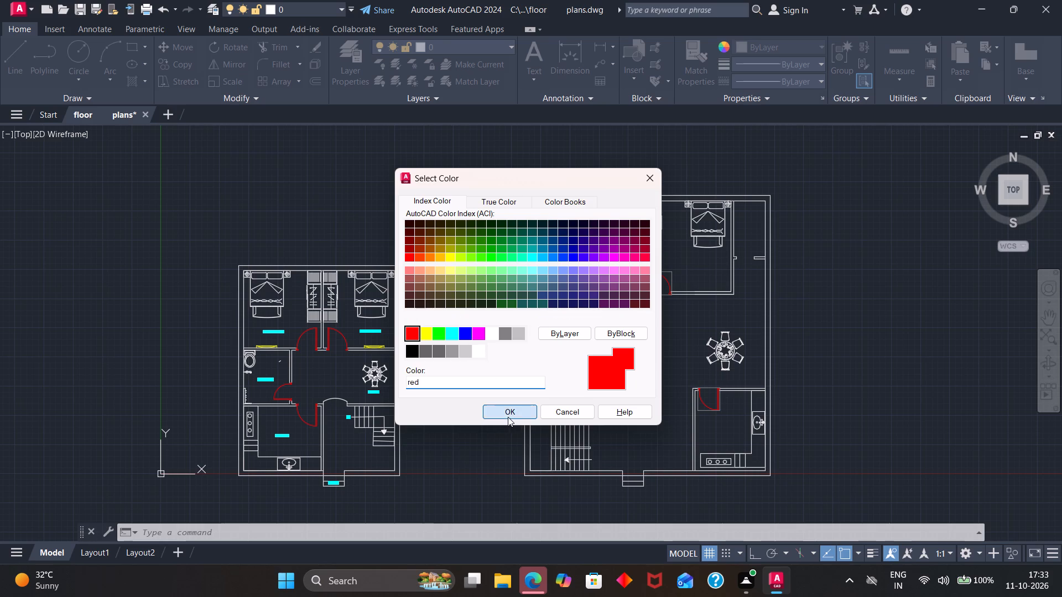
key(Escape)
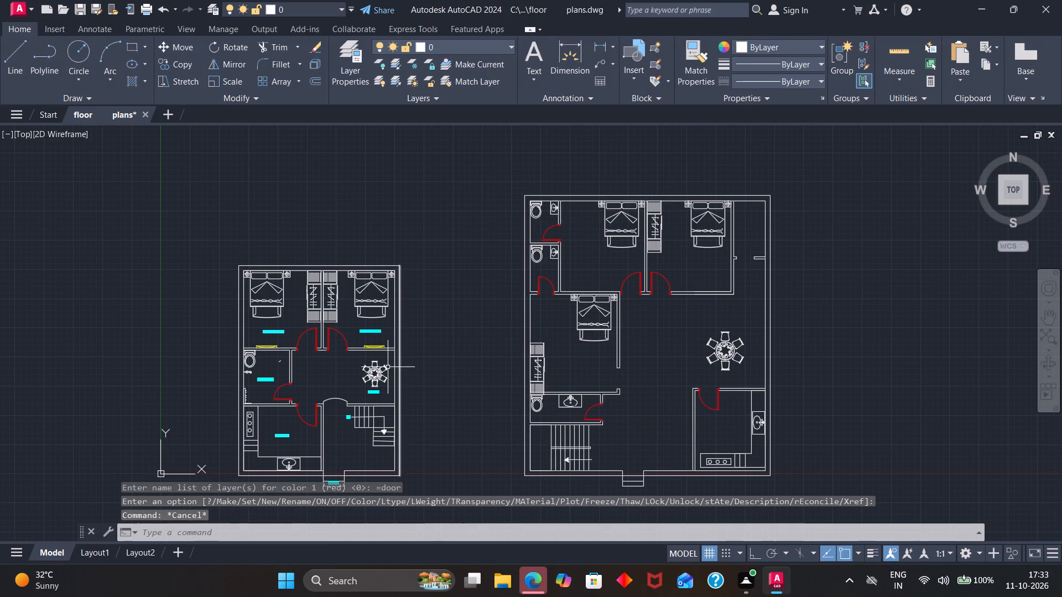
Copy the existing plan's BED ROOM 1 label into the new plan's top-middle bedroom, below the bed.
scroll(278, 340, up, 3)
click(257, 310)
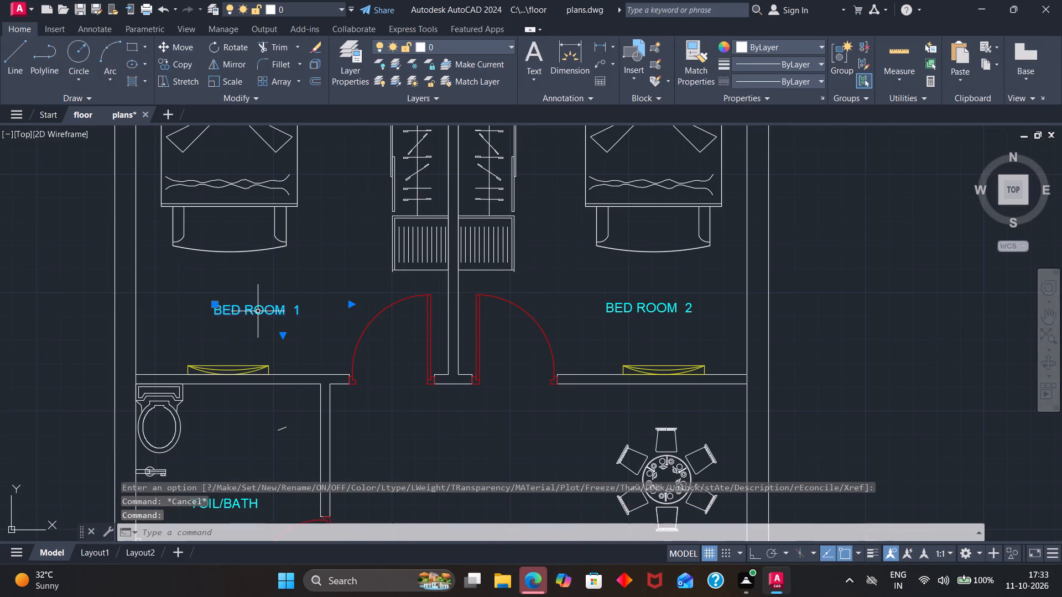
key(c)
key(o)
key(Return)
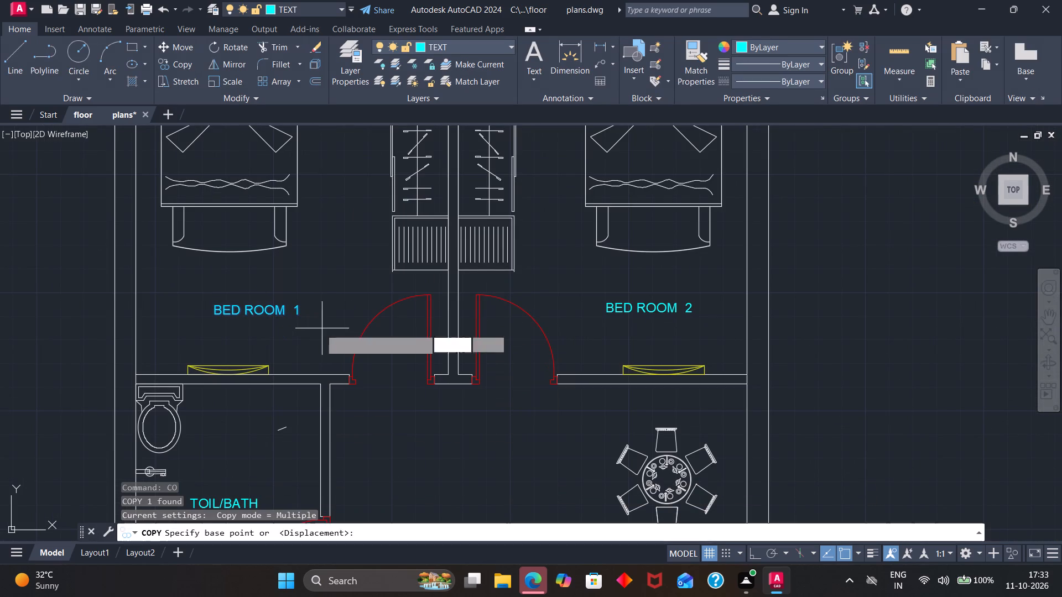
click(295, 313)
scroll(481, 307, down, 2)
scroll(845, 297, down, 2)
scroll(900, 263, up, 3)
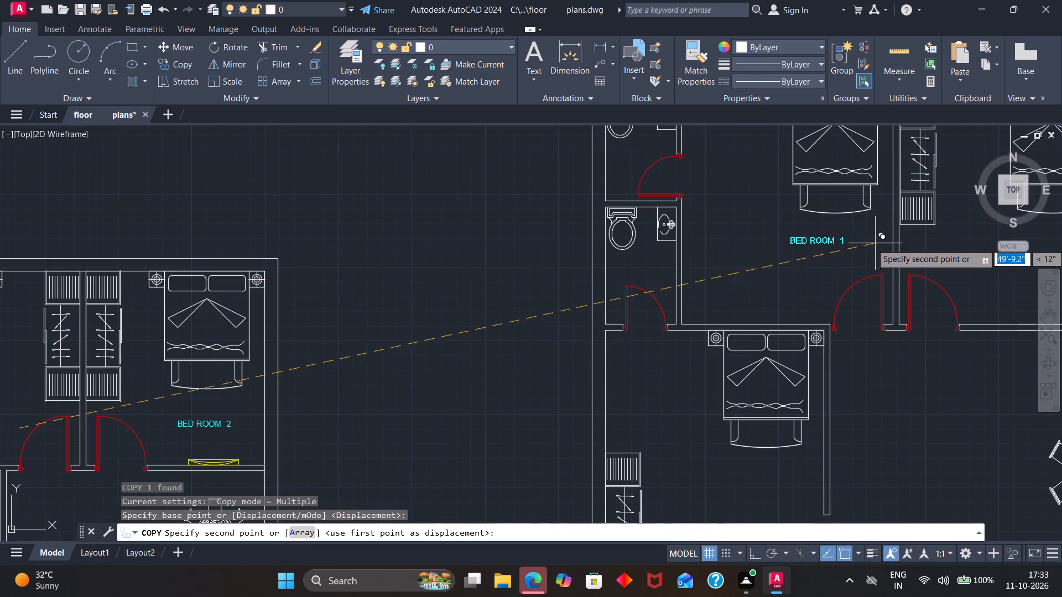
click(876, 253)
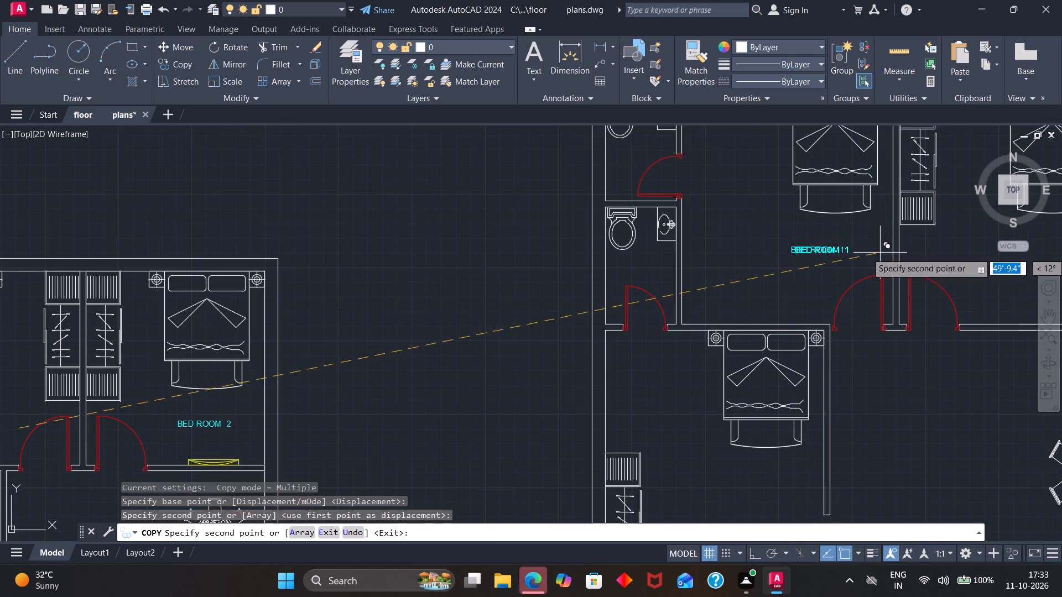
scroll(913, 321, down, 2)
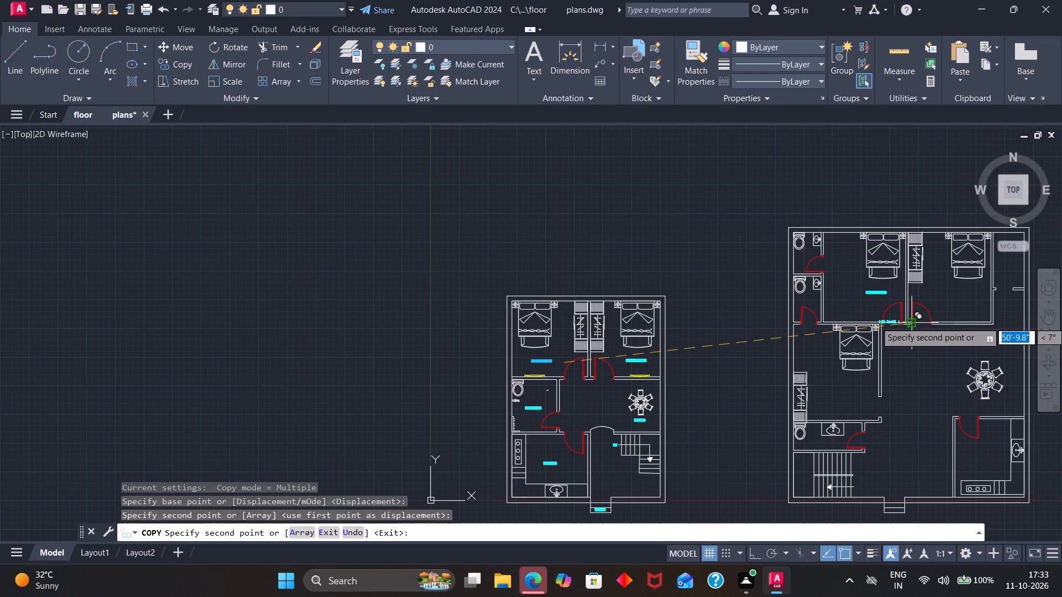
key(Escape)
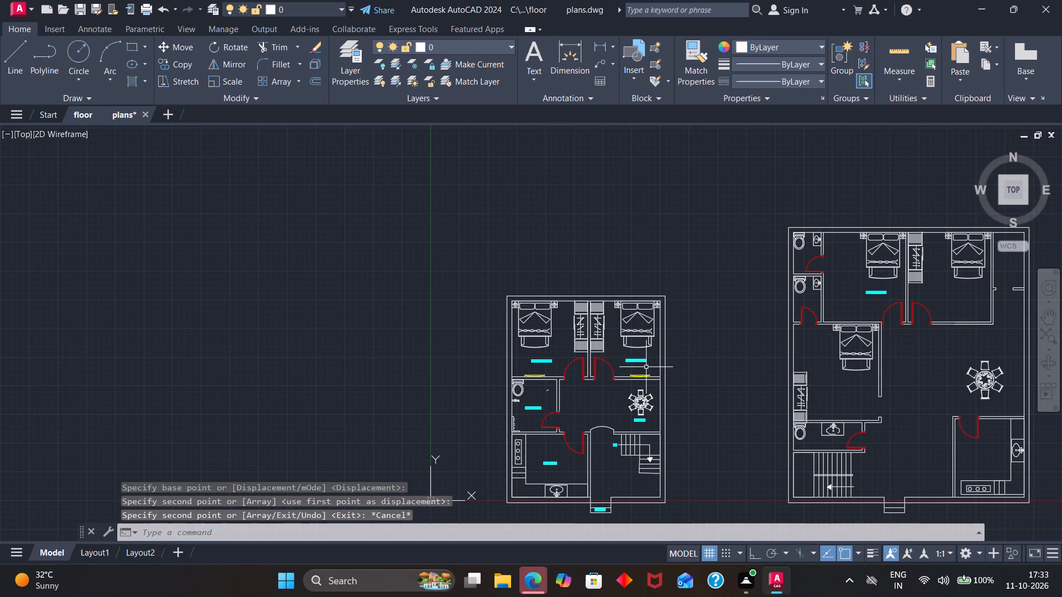
Copy the existing plan's BED ROOM 2 label into the new plan's top-right bedroom and its lower-left bedroom.
scroll(646, 363, up, 4)
click(623, 358)
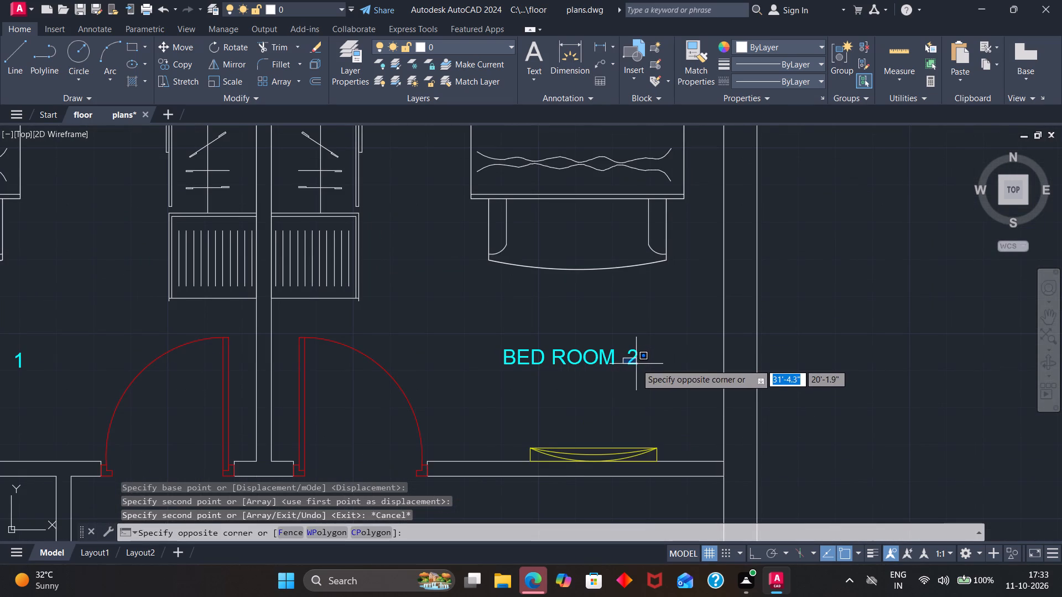
key(Escape)
text(co)
key(Return)
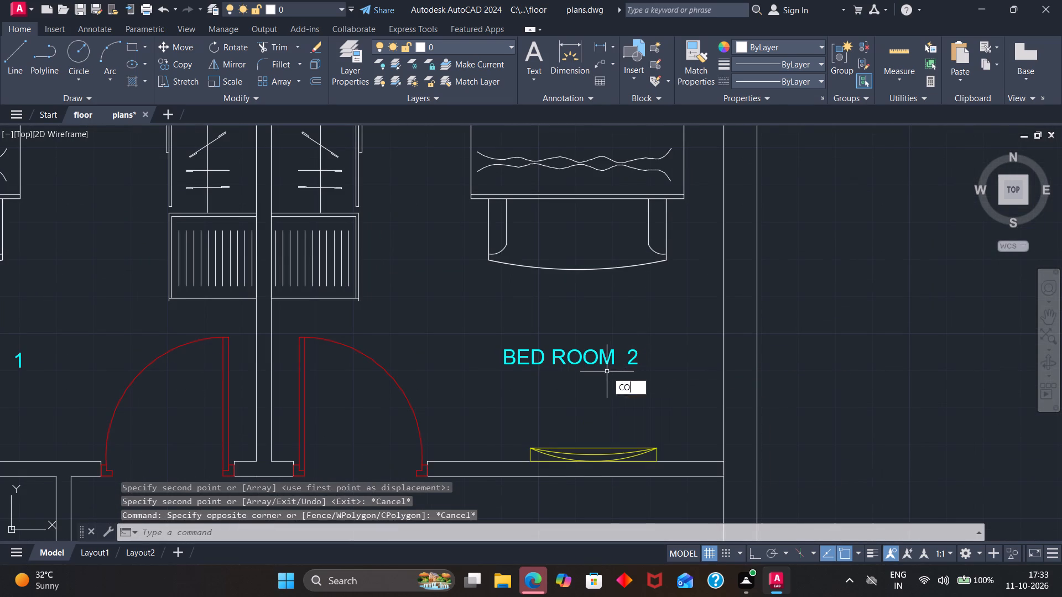
click(602, 364)
scroll(660, 343, down, 3)
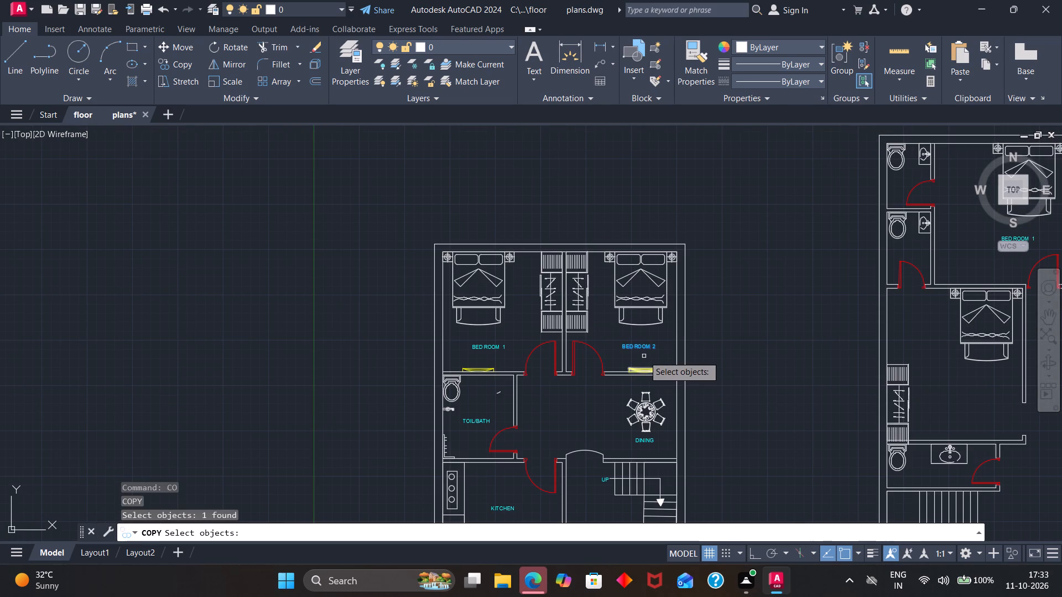
key(Return)
click(643, 347)
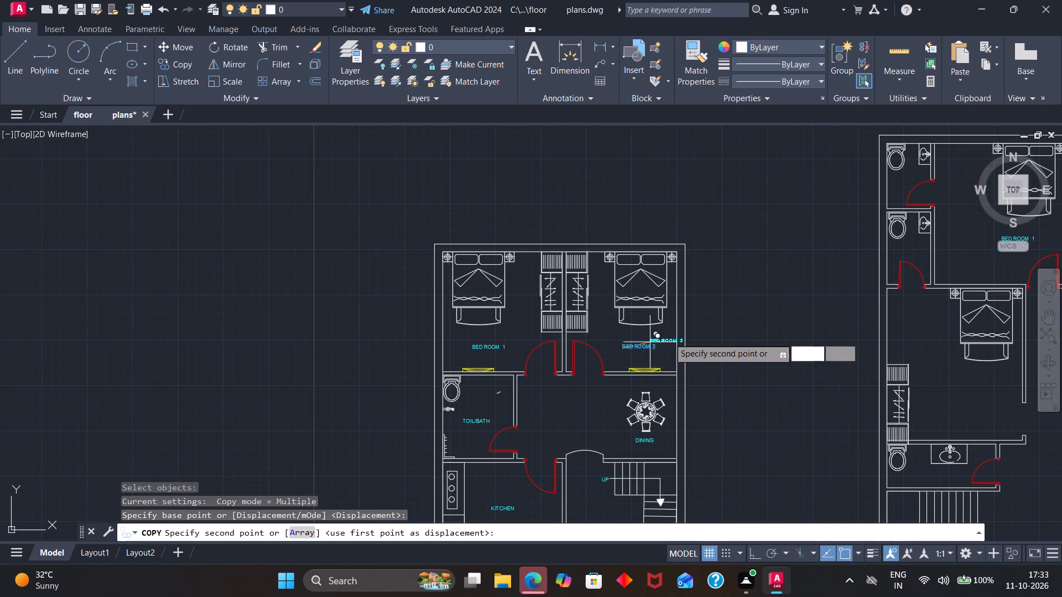
scroll(722, 339, down, 3)
scroll(914, 300, up, 3)
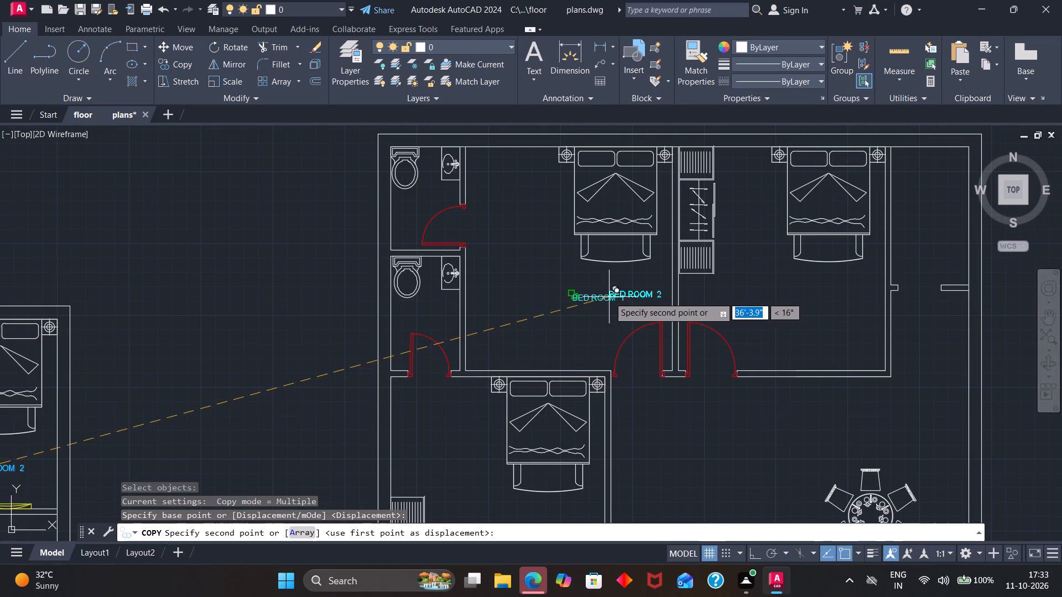
click(805, 303)
scroll(759, 367, down, 2)
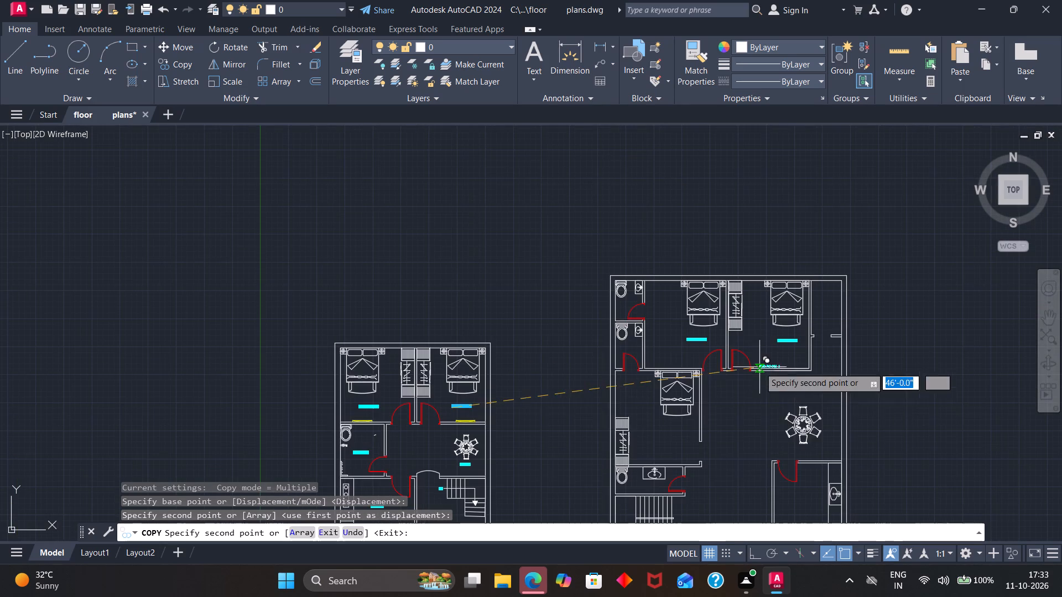
click(662, 446)
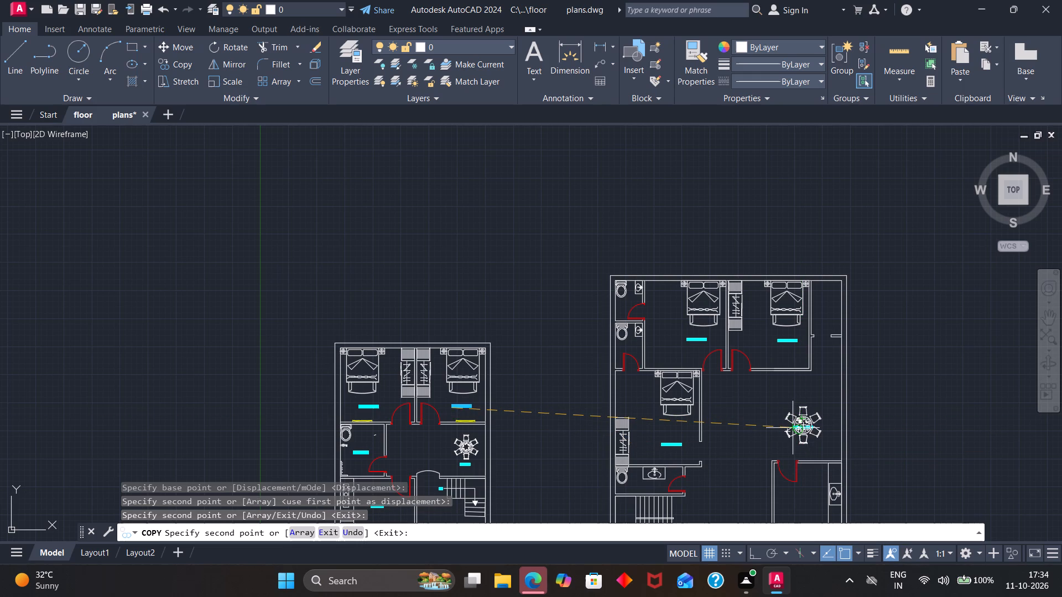
scroll(790, 430, down, 1)
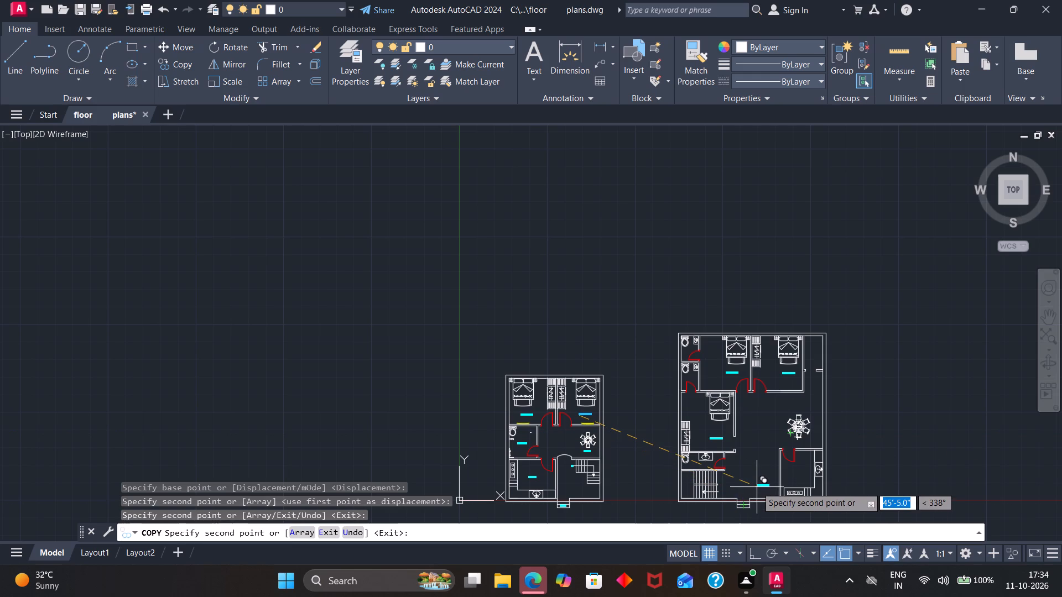
key(Escape)
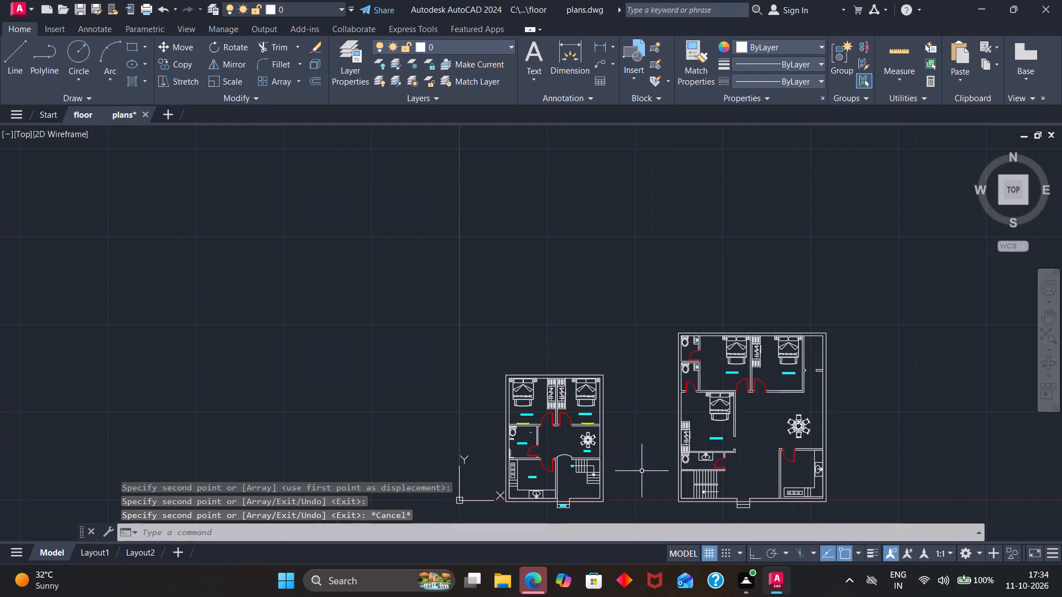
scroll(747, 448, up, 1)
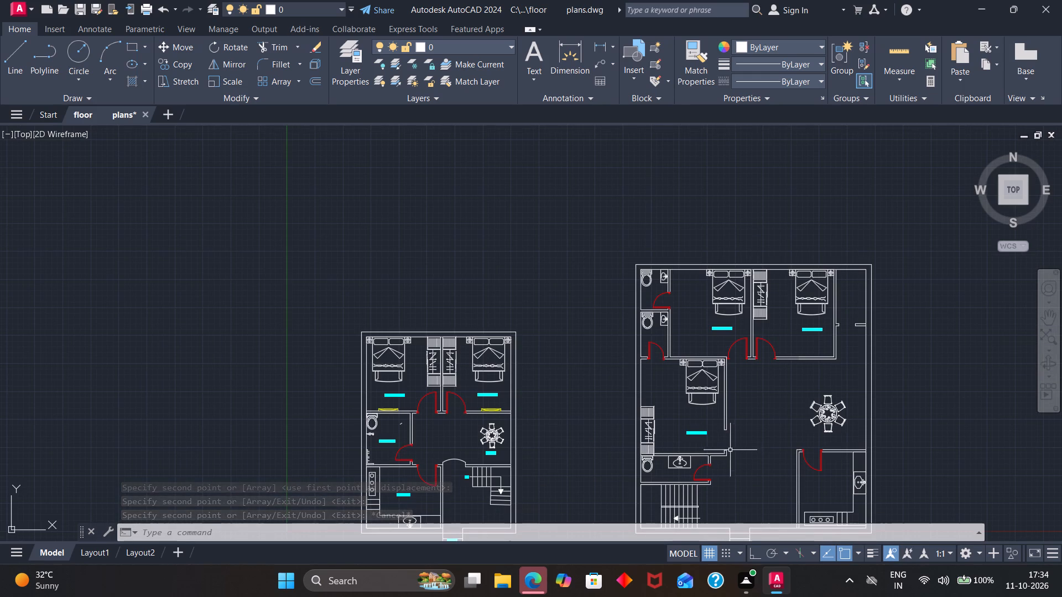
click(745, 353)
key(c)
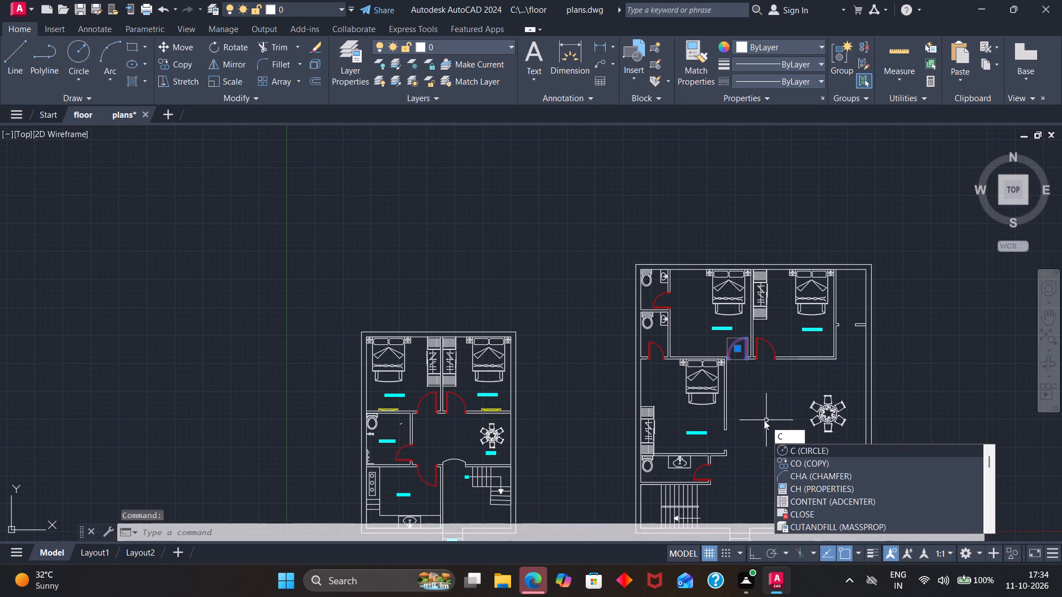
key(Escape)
Copy the new plan's top-right bedroom door to the open space beside the lower-left bedroom's wall opening.
click(756, 343)
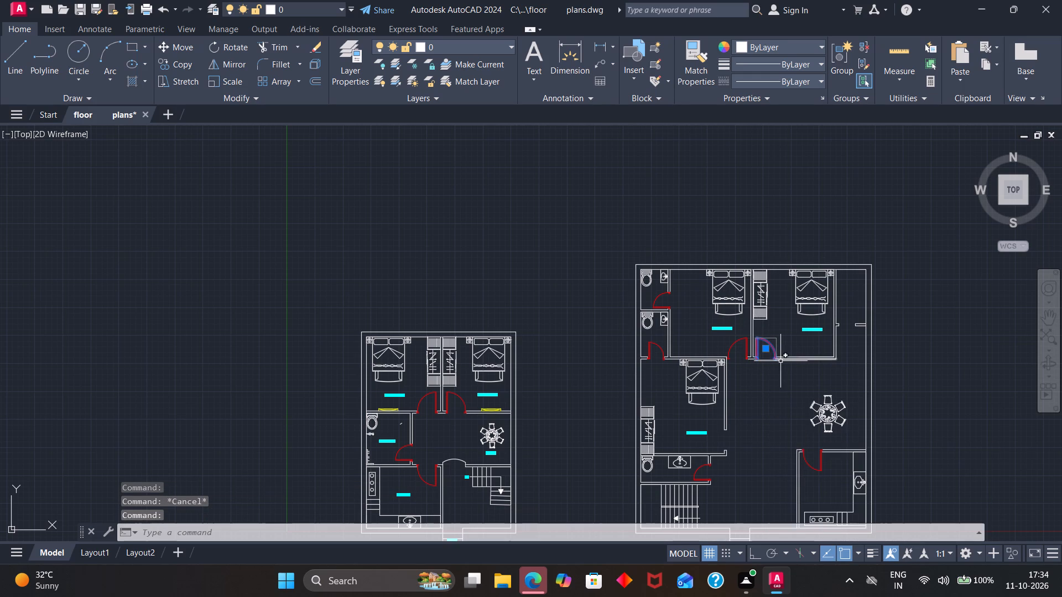
key(c)
key(o)
key(Return)
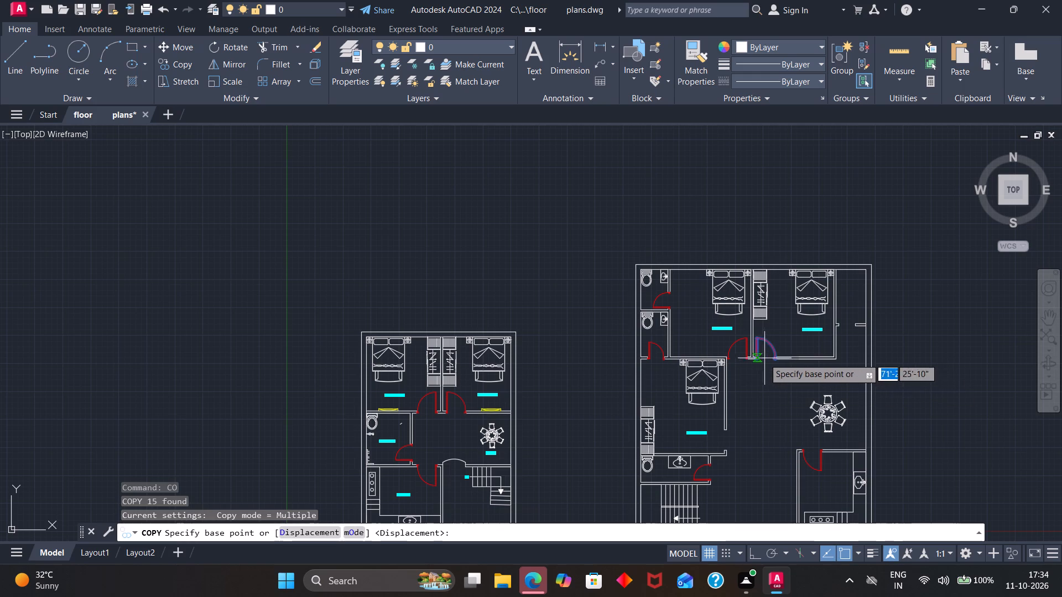
click(758, 355)
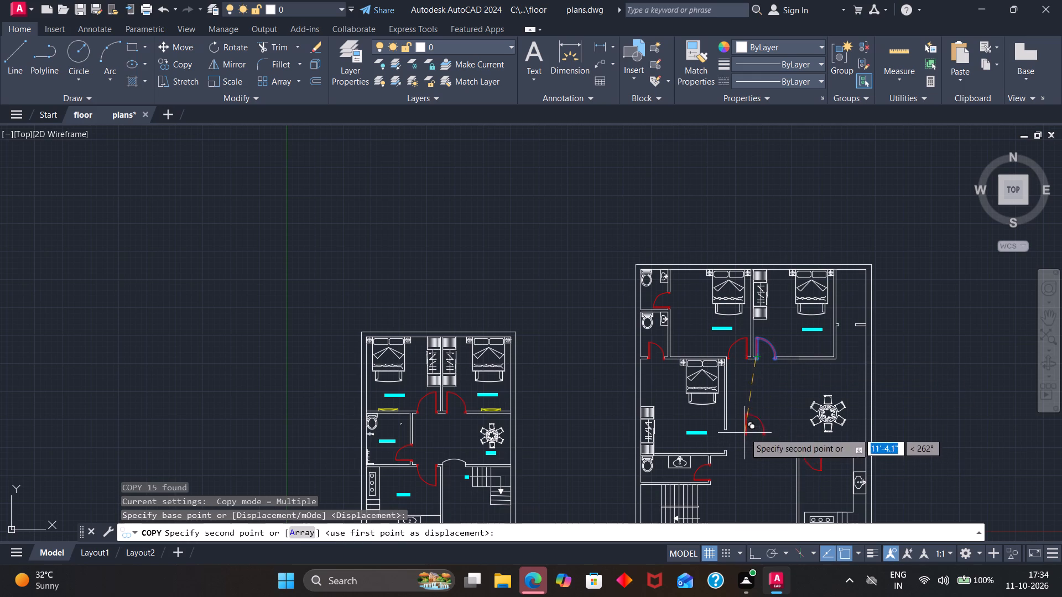
click(745, 433)
key(Escape)
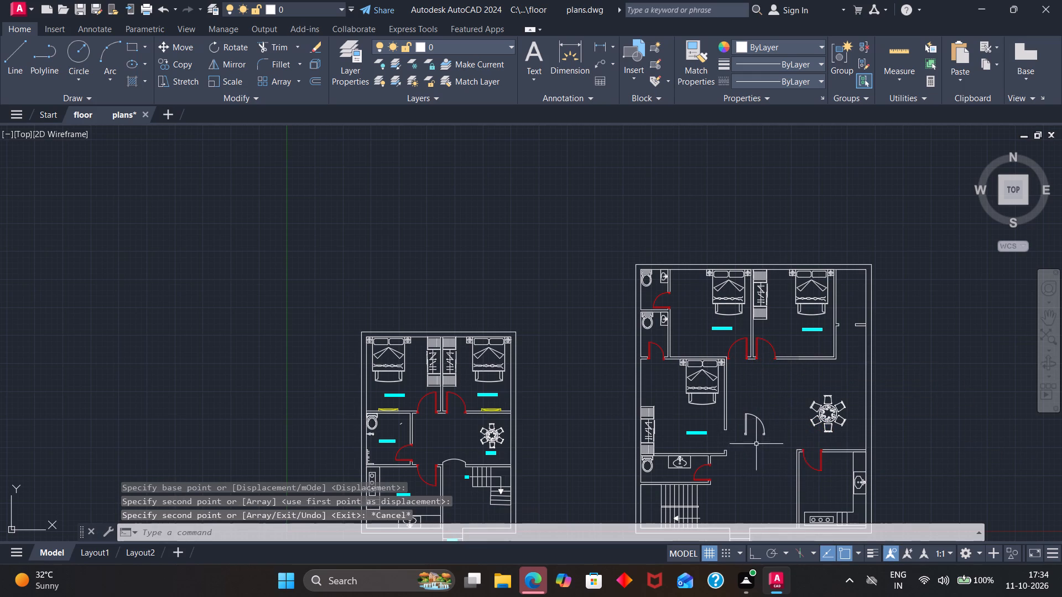
Rotate the copied door about 90° counterclockwise around its hinge-side frame corner so it swings towards the lower-left bedroom.
click(744, 435)
text(ro)
key(Return)
scroll(749, 441, up, 4)
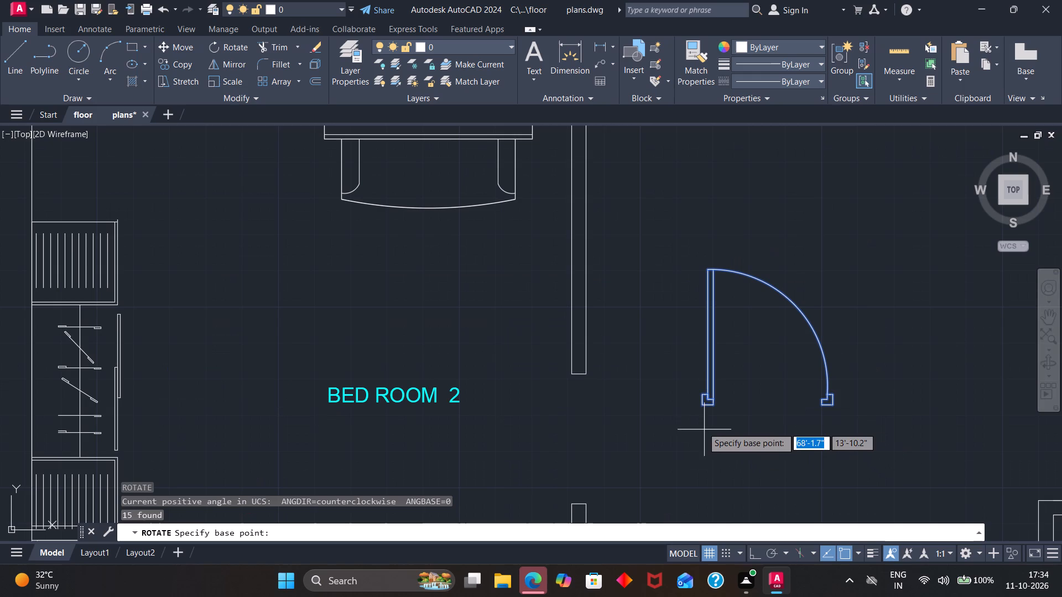
click(701, 405)
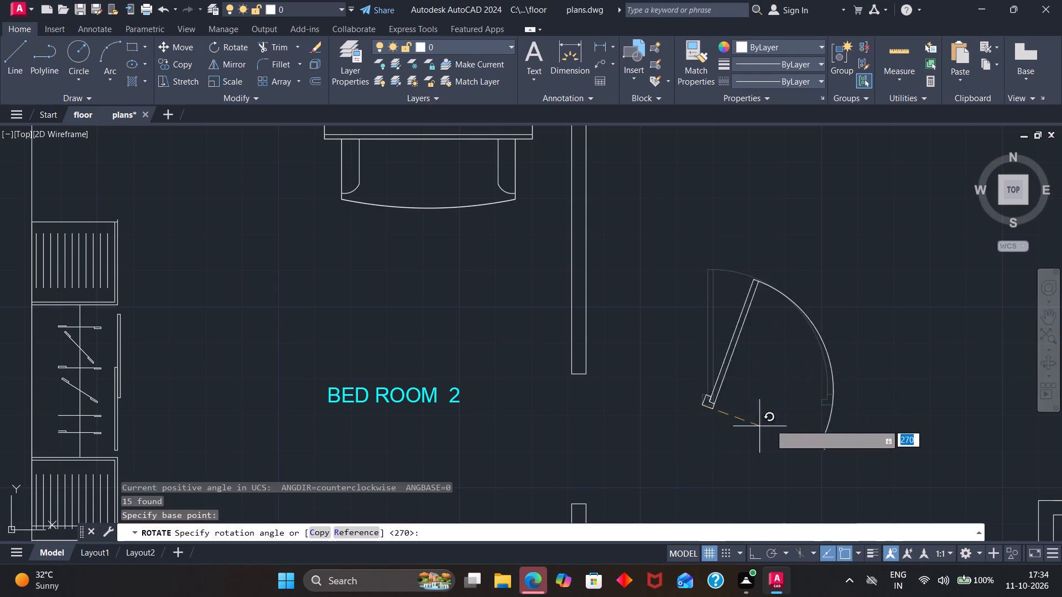
click(703, 256)
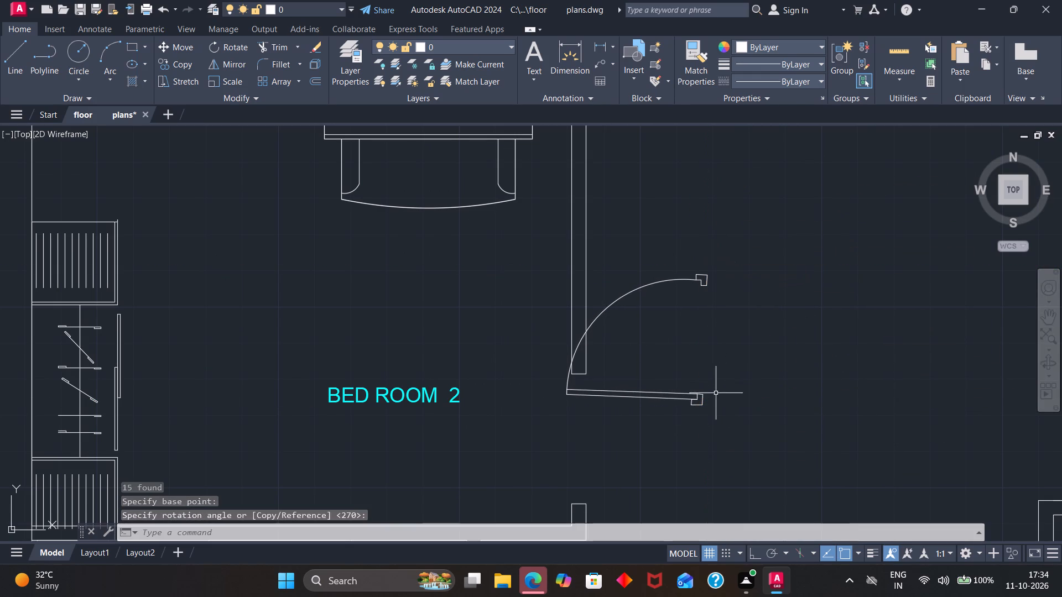
Move the rotated door by its frame corner onto the lower jamb corner of the lower-left bedroom's wall opening.
click(701, 399)
key(m)
key(Return)
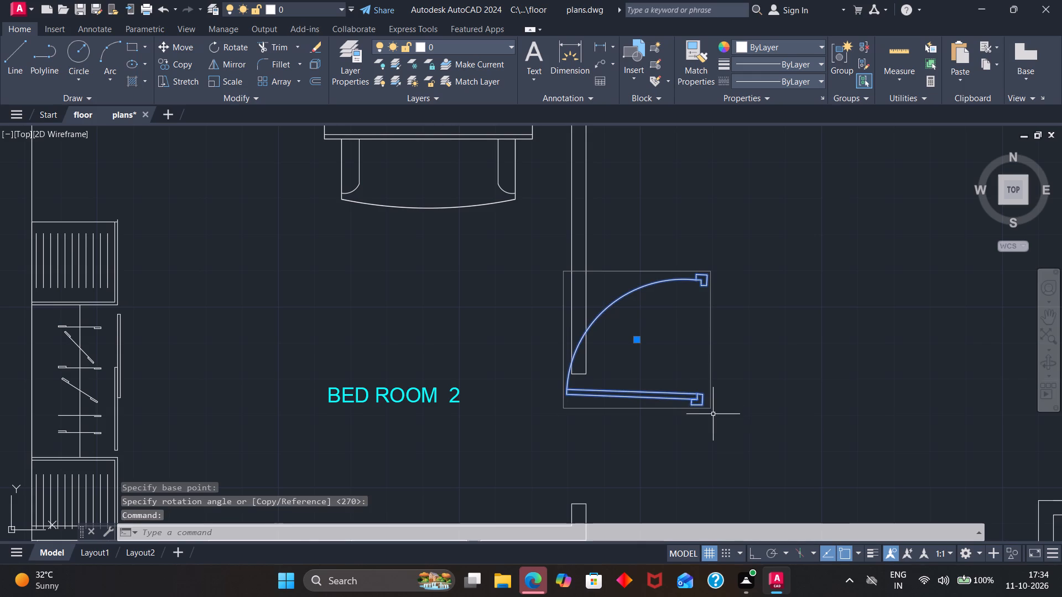
click(701, 405)
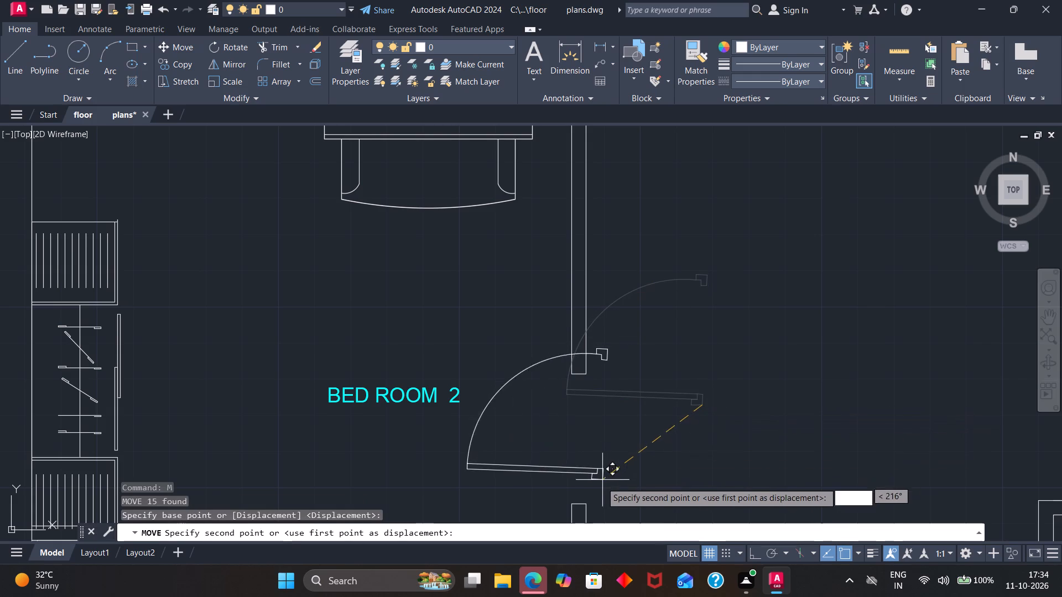
click(585, 503)
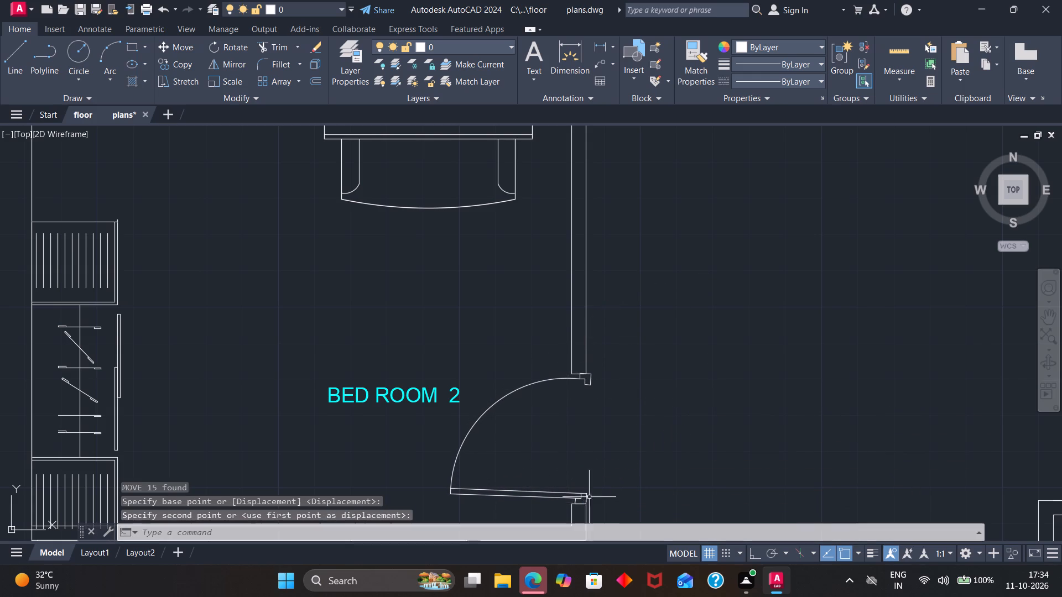
Put the lower-left bedroom's new door on the red door layer.
scroll(647, 413, down, 2)
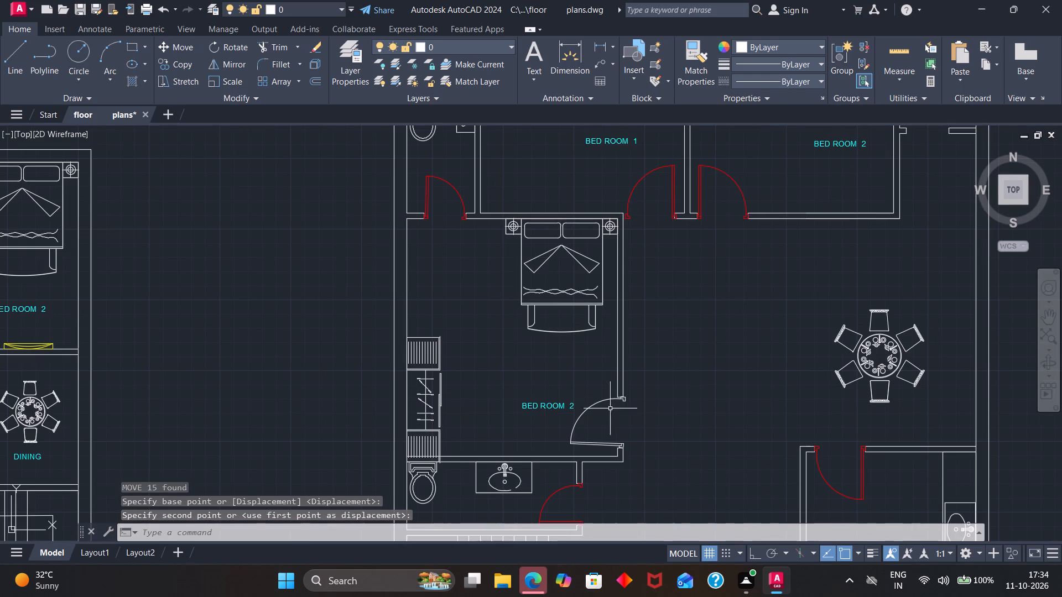
click(599, 403)
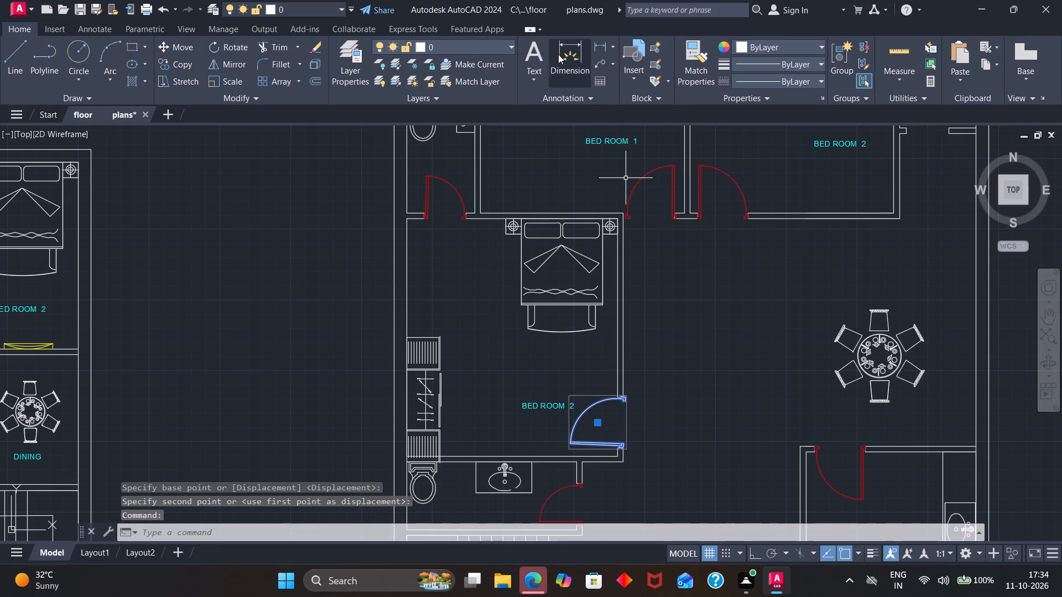
click(511, 46)
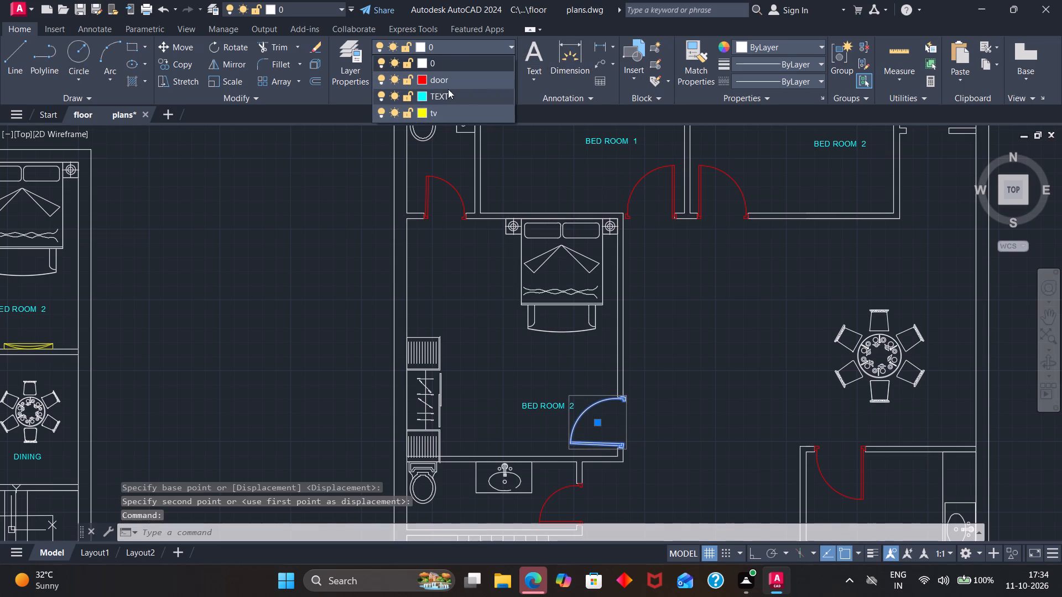
click(419, 82)
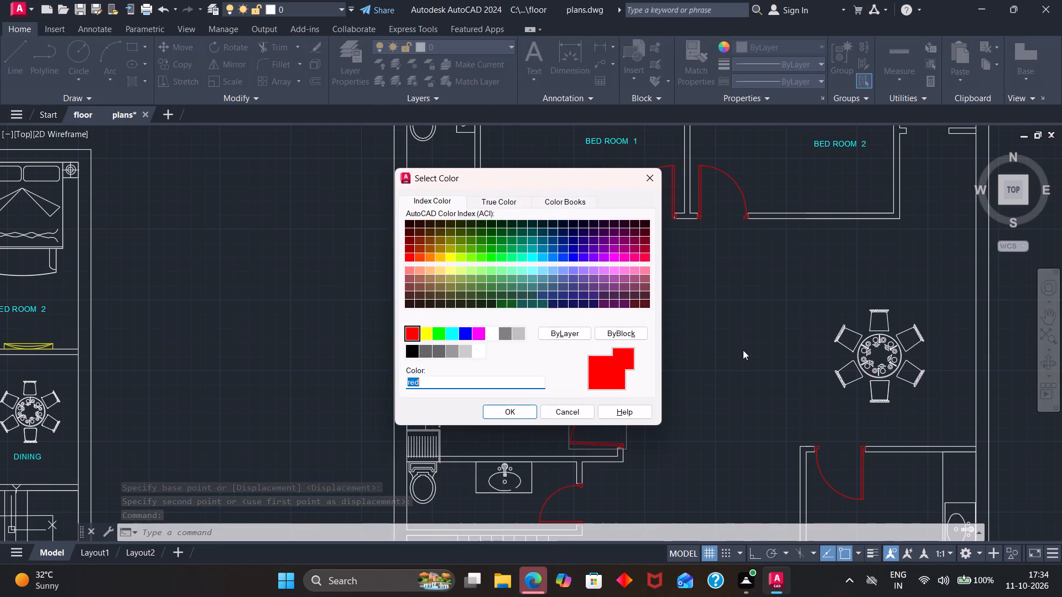
key(Escape)
scroll(680, 395, down, 2)
key(Escape)
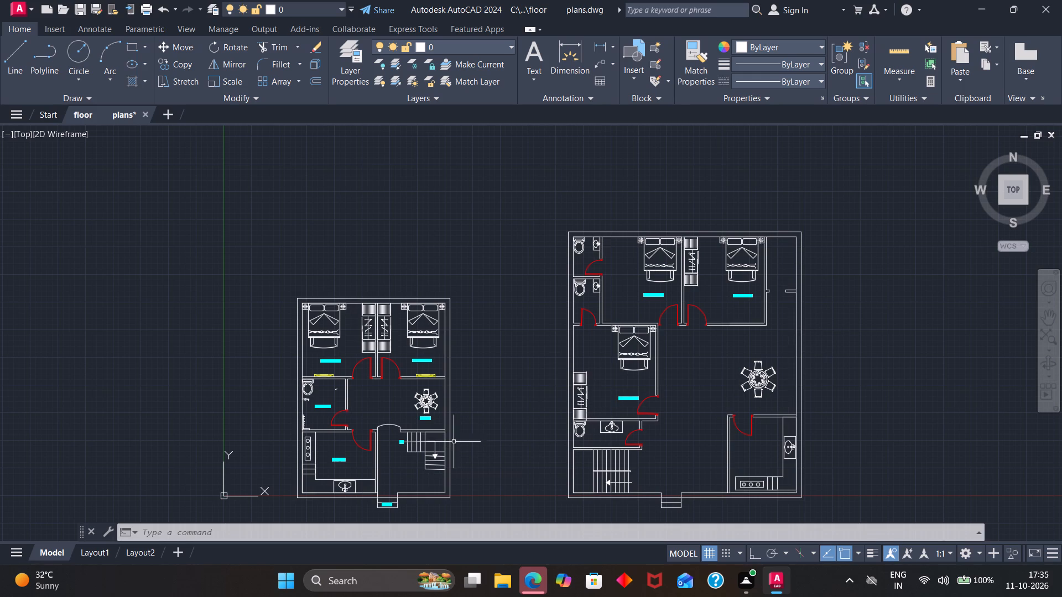
Copy the existing plan's TOIL/BATH label into each of the new plan's three toilets.
scroll(325, 426, up, 5)
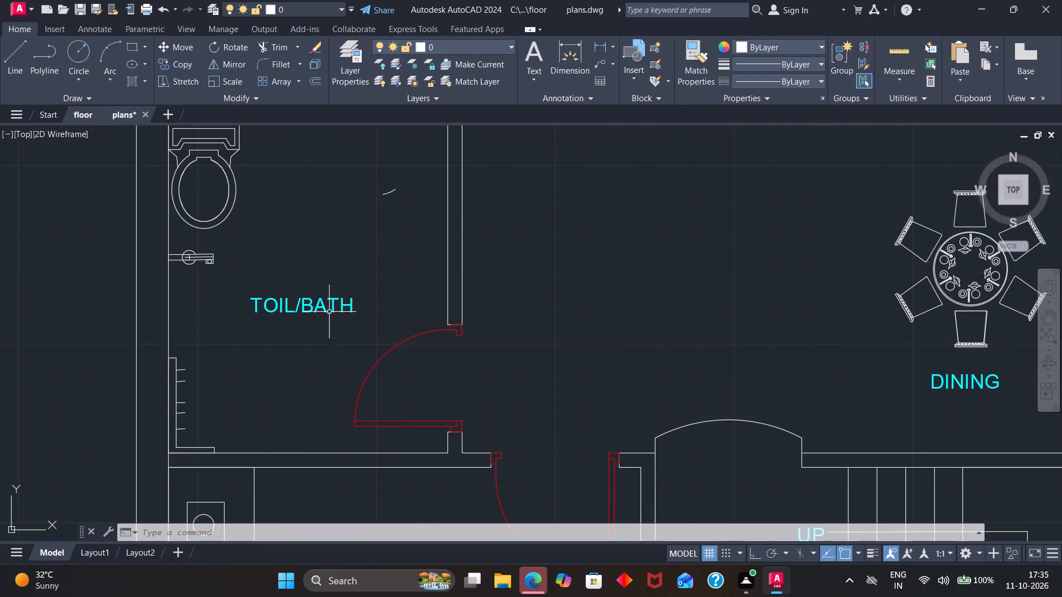
click(322, 310)
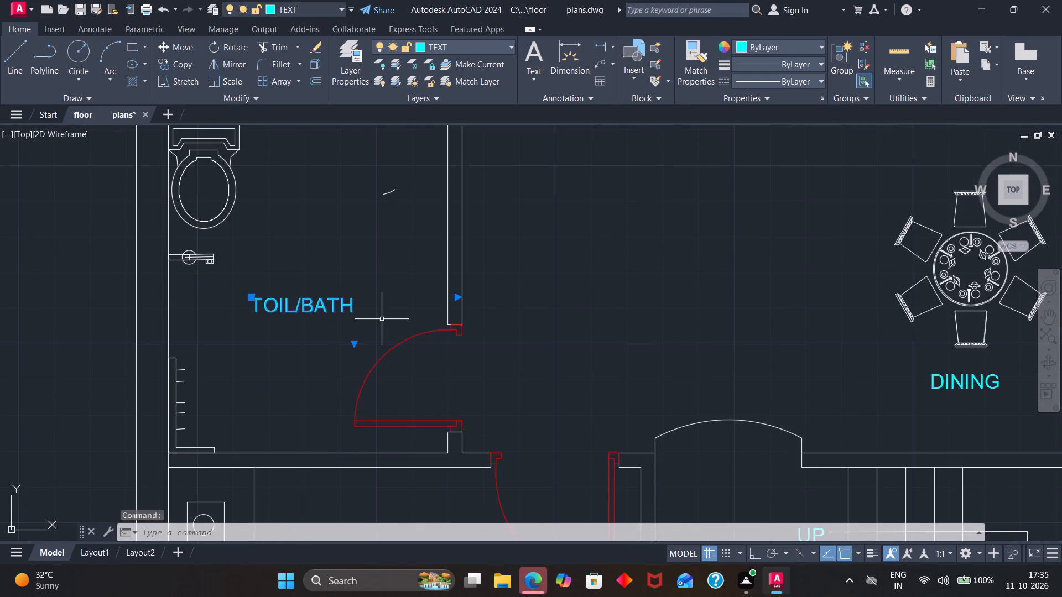
key(c)
key(o)
key(Return)
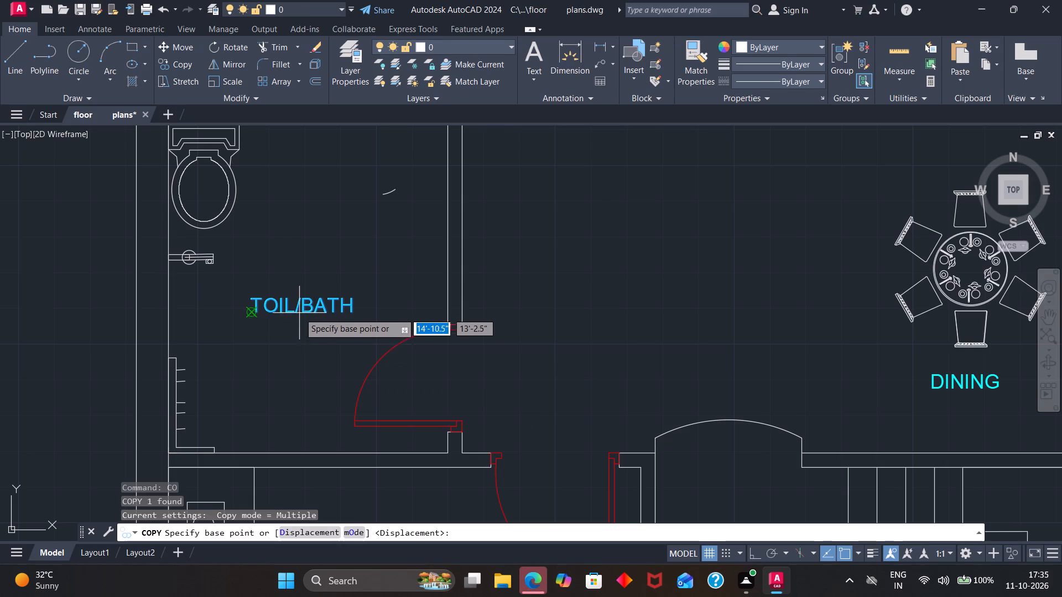
click(300, 311)
scroll(472, 300, down, 3)
scroll(598, 258, down, 3)
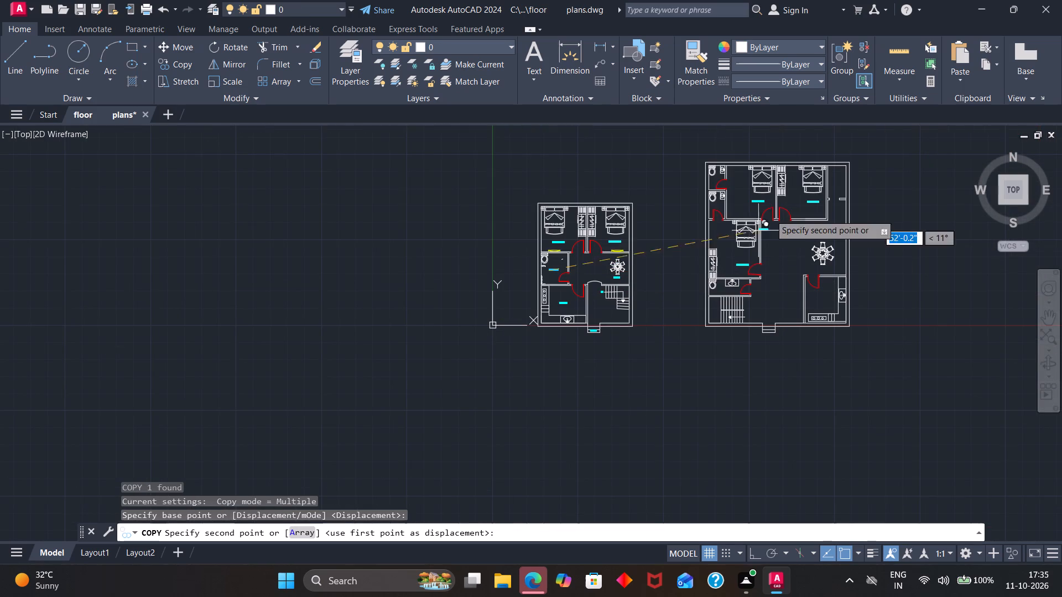
scroll(715, 183, up, 3)
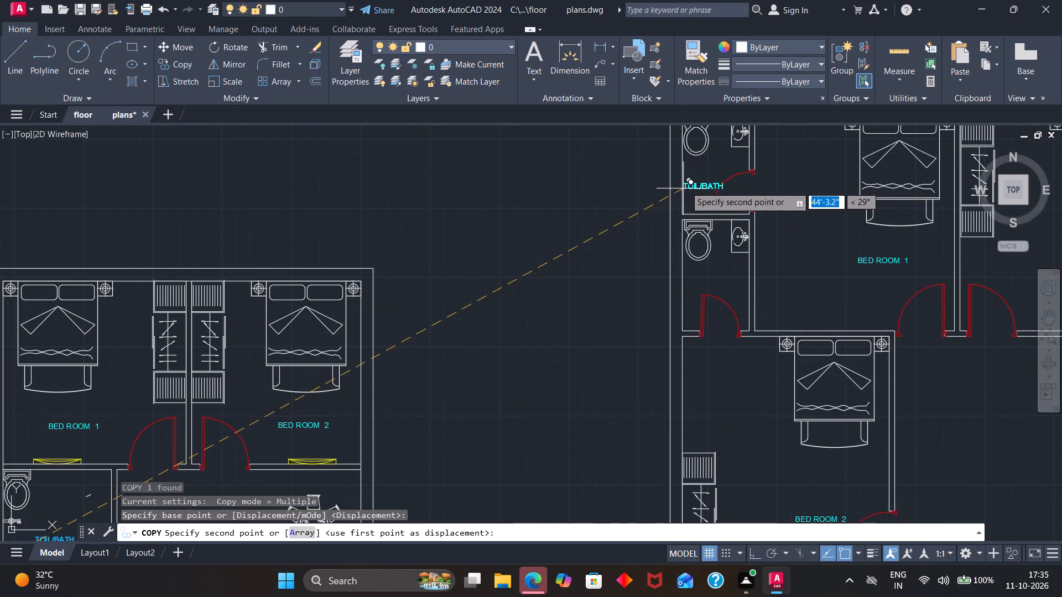
click(695, 170)
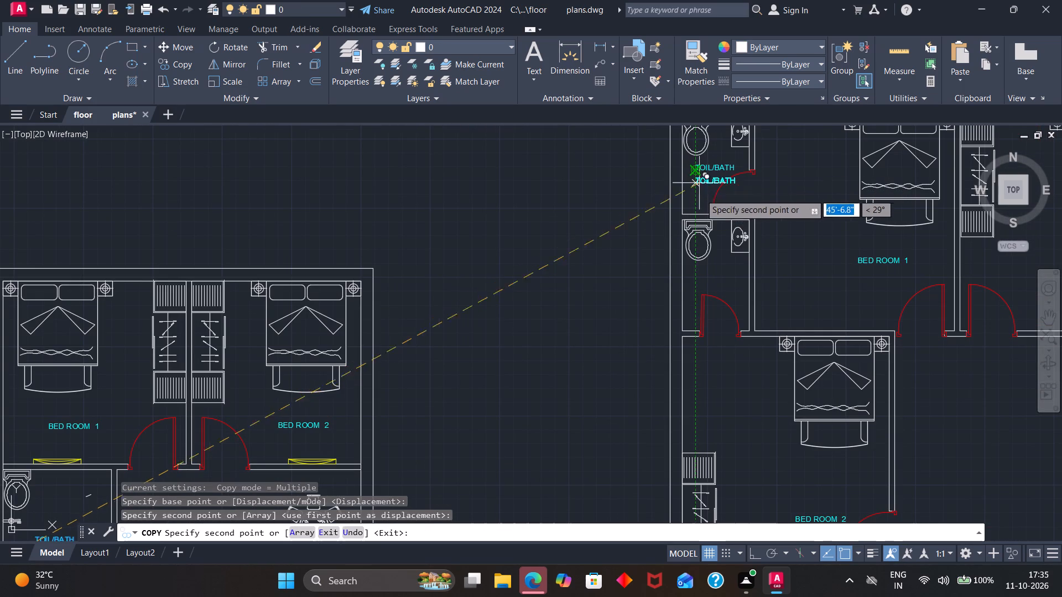
click(695, 277)
scroll(705, 302, down, 3)
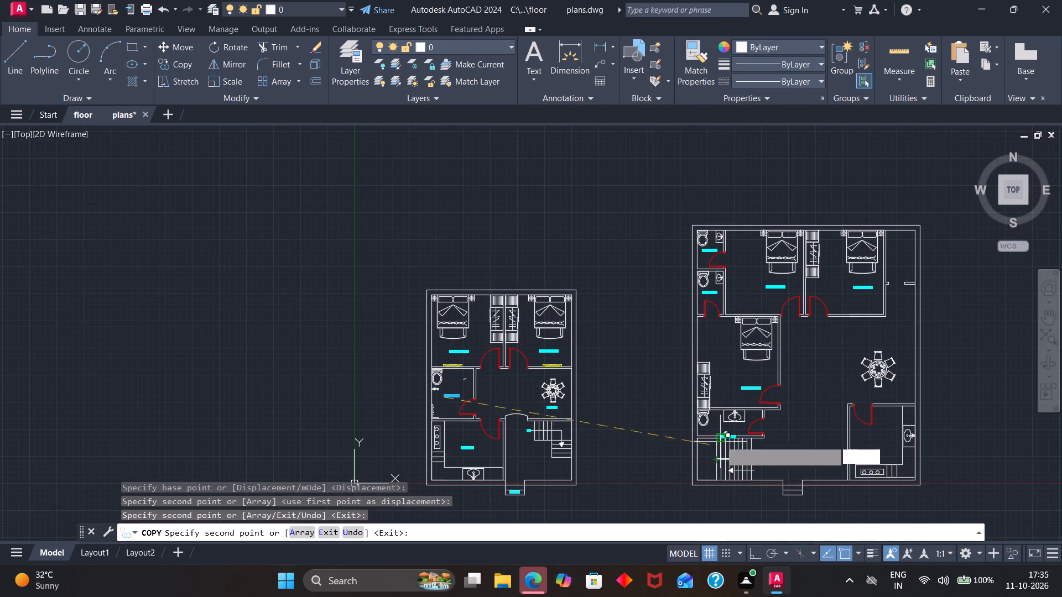
scroll(720, 433, up, 4)
click(720, 423)
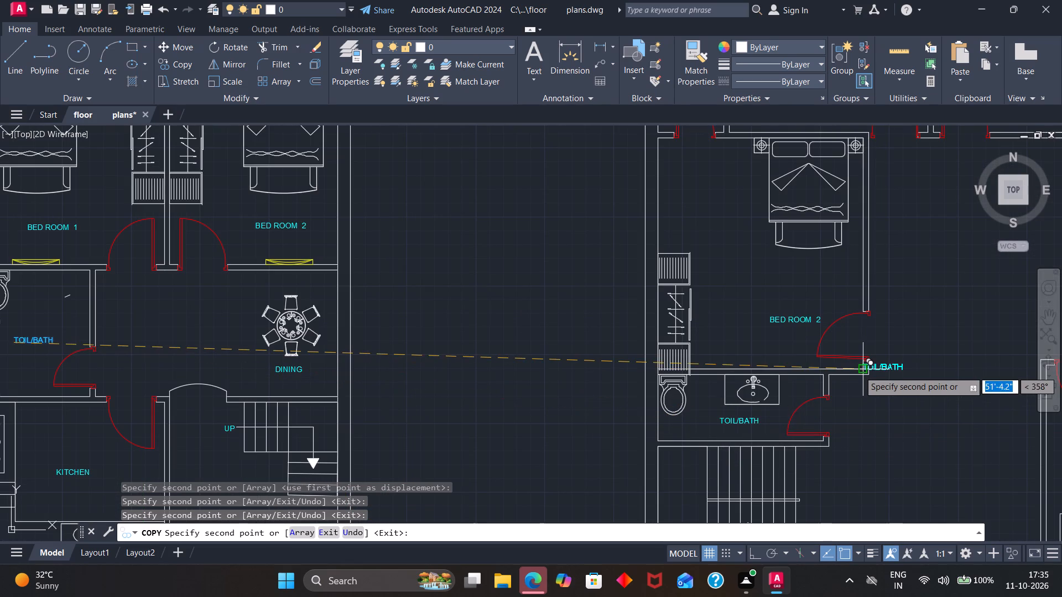
scroll(858, 371, down, 1)
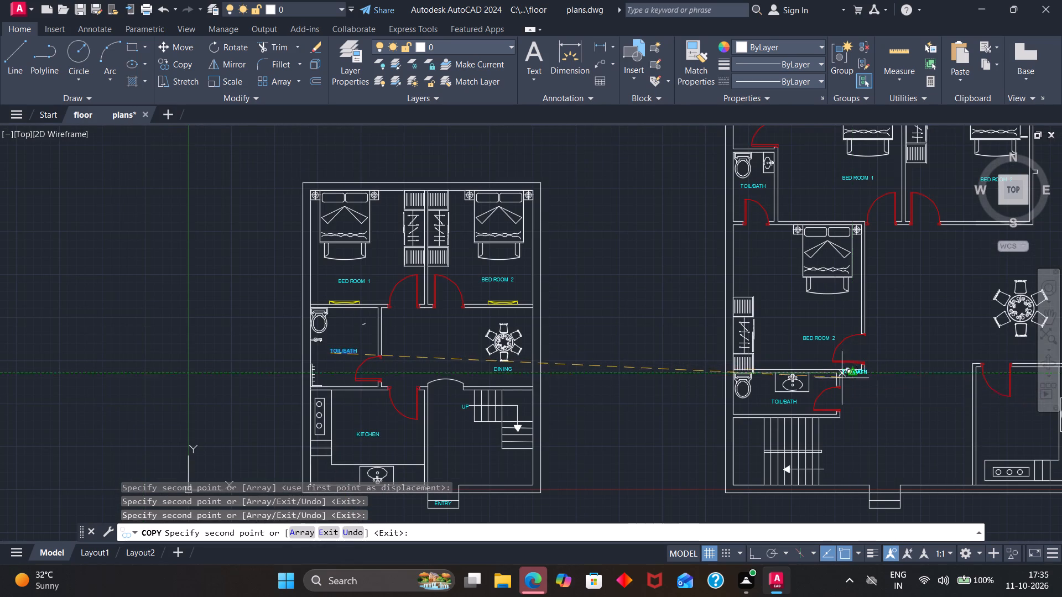
key(Escape)
Copy the existing plan's UP label to the tail end of the new staircase's direction arrow.
click(466, 410)
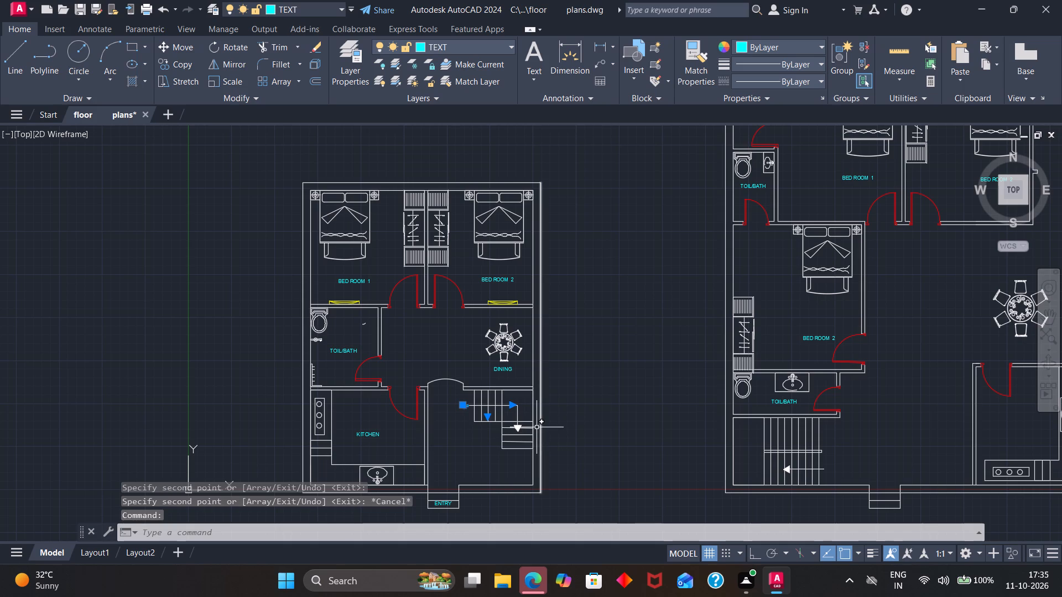
text(co)
key(Return)
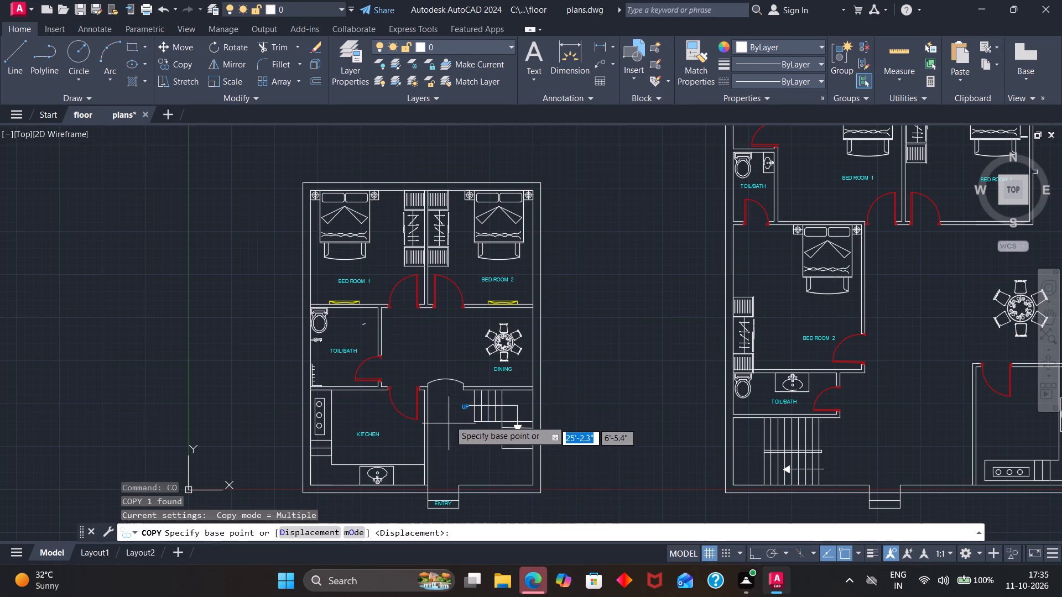
click(459, 409)
scroll(721, 435, down, 2)
scroll(782, 446, up, 1)
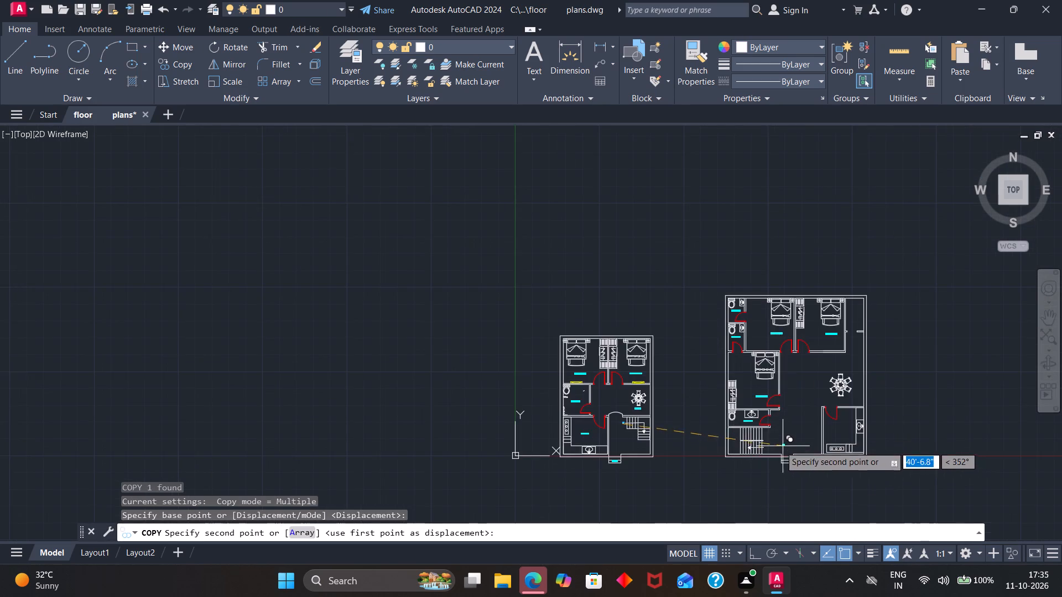
scroll(777, 446, up, 2)
scroll(725, 457, up, 3)
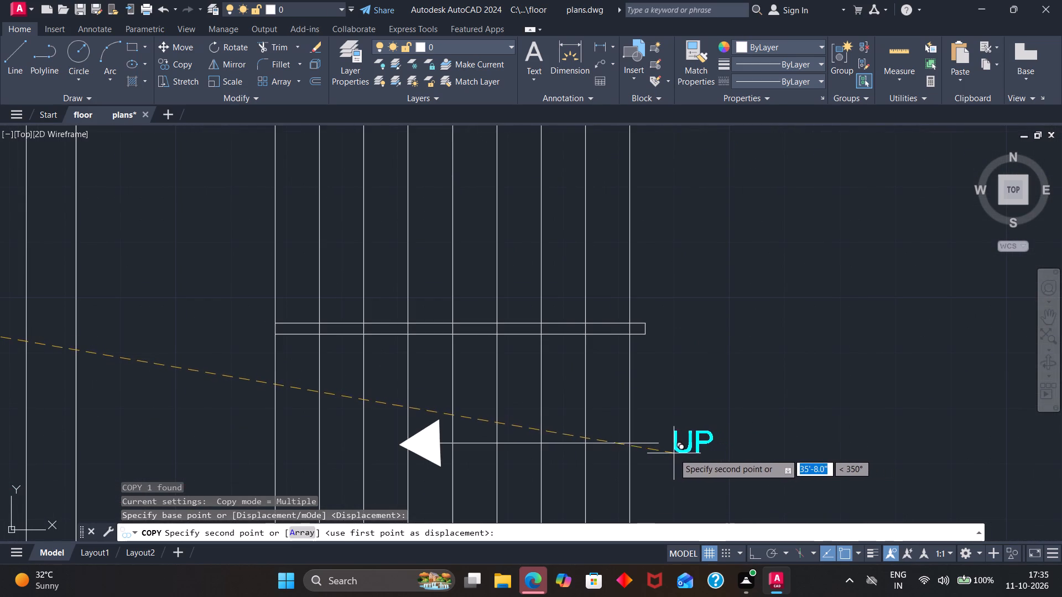
click(671, 452)
key(Escape)
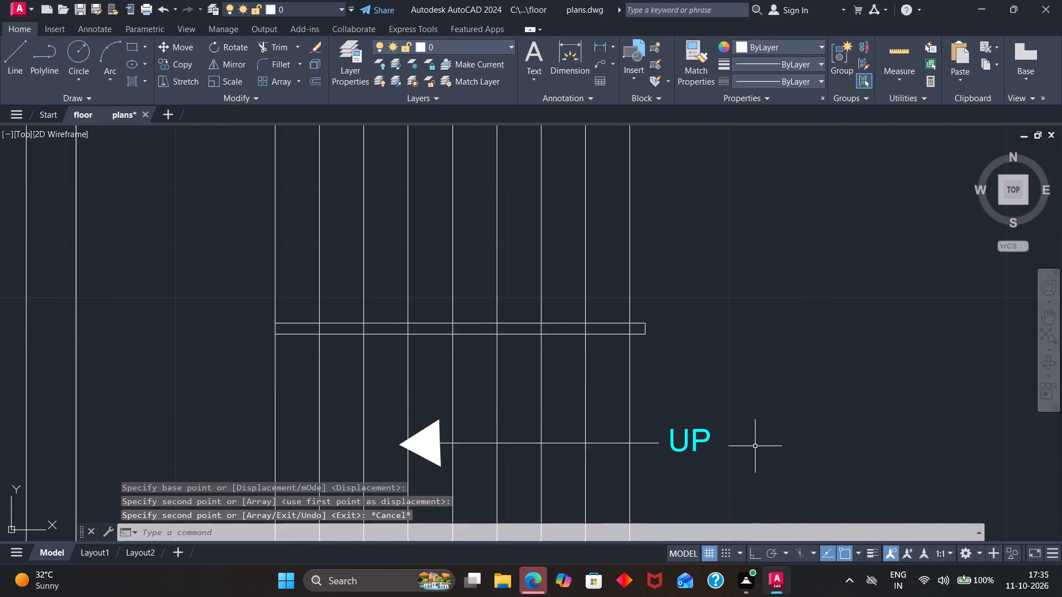
Copy the existing plan's DINING label to just below the new plan's dining table.
scroll(753, 446, down, 2)
scroll(747, 387, down, 2)
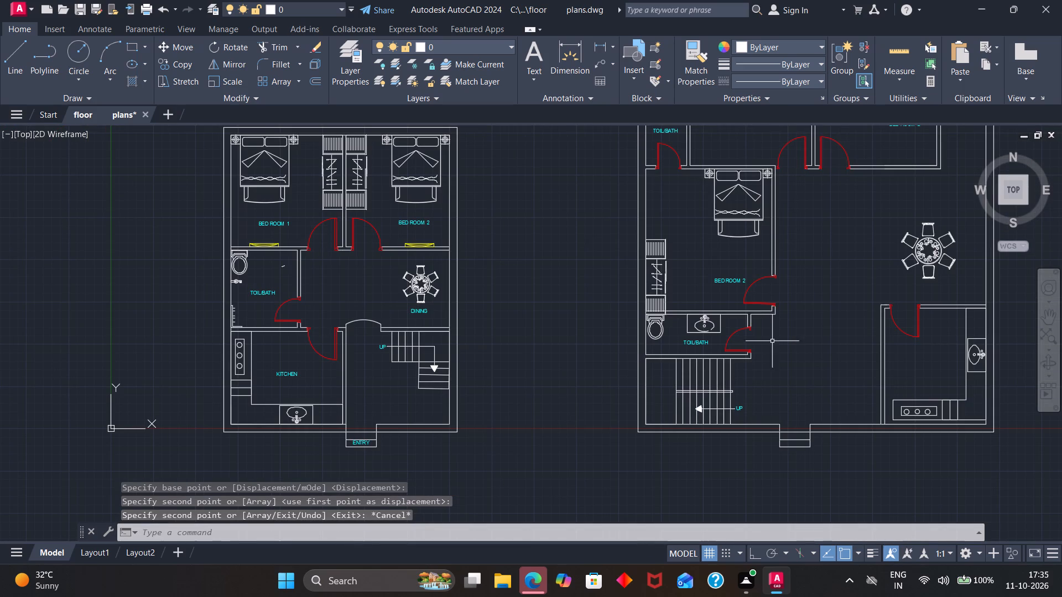
scroll(440, 310, up, 3)
click(360, 319)
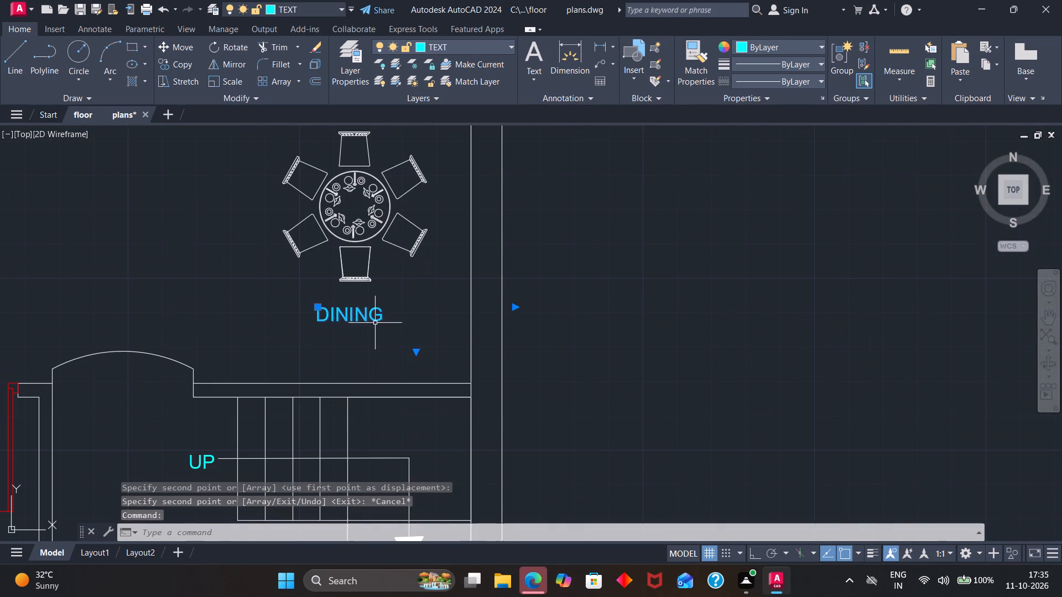
text(co)
key(Return)
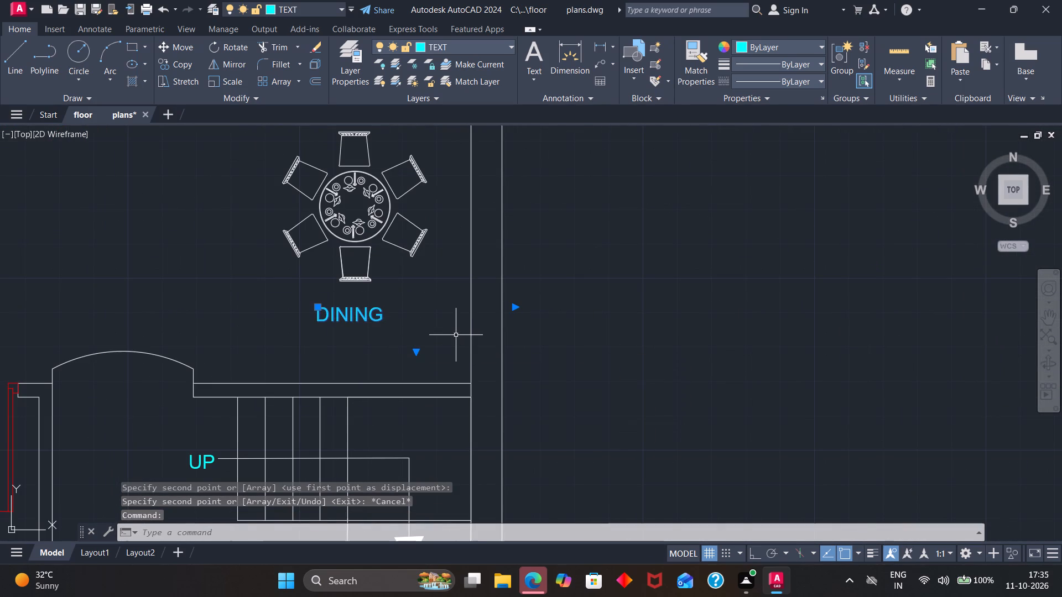
click(373, 316)
scroll(859, 292, down, 4)
scroll(900, 298, up, 4)
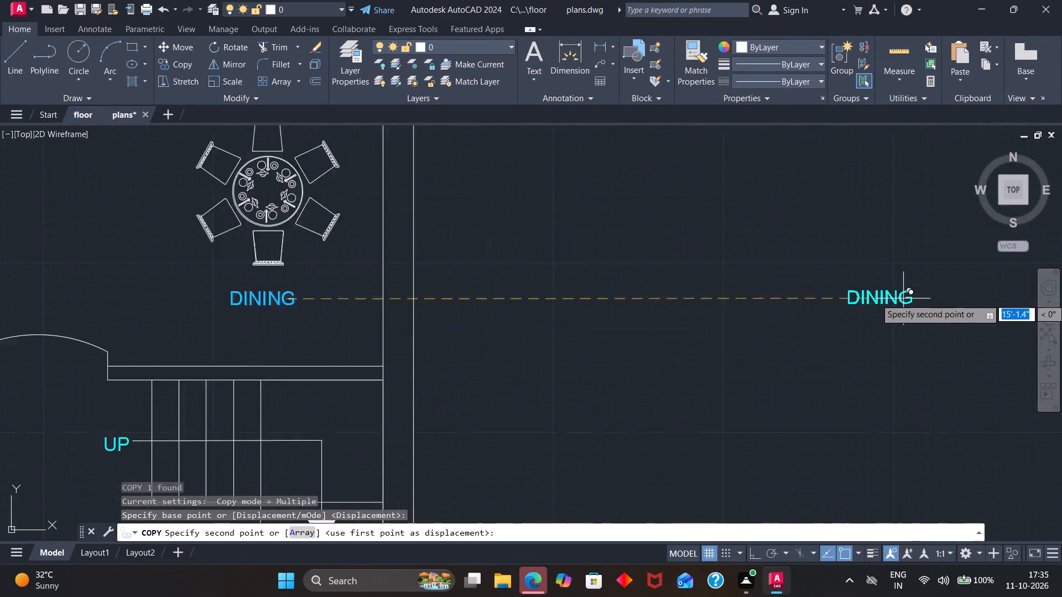
scroll(911, 298, down, 6)
scroll(1007, 322, down, 2)
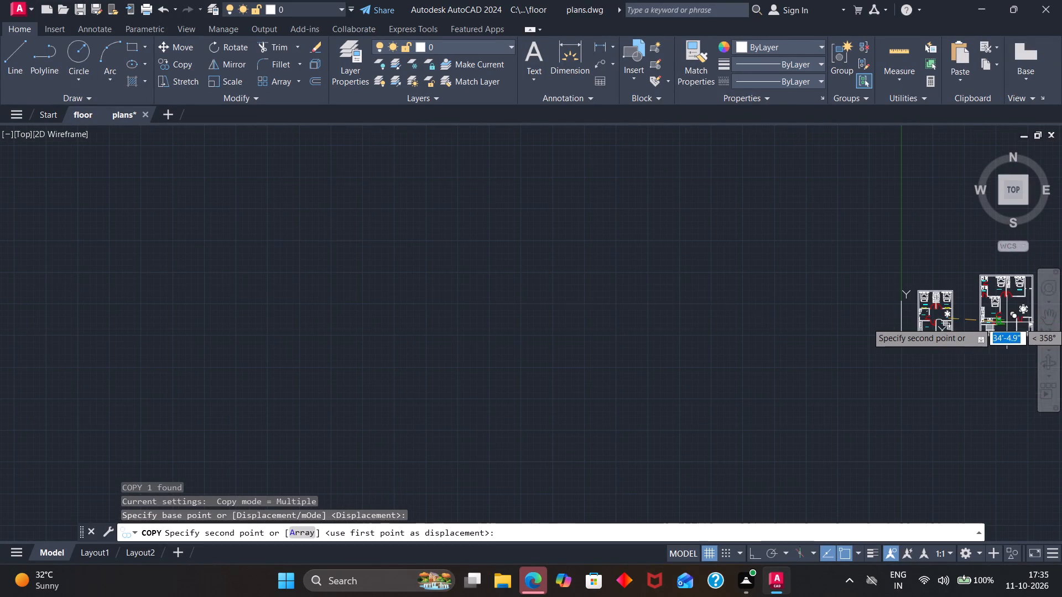
scroll(1035, 318, up, 5)
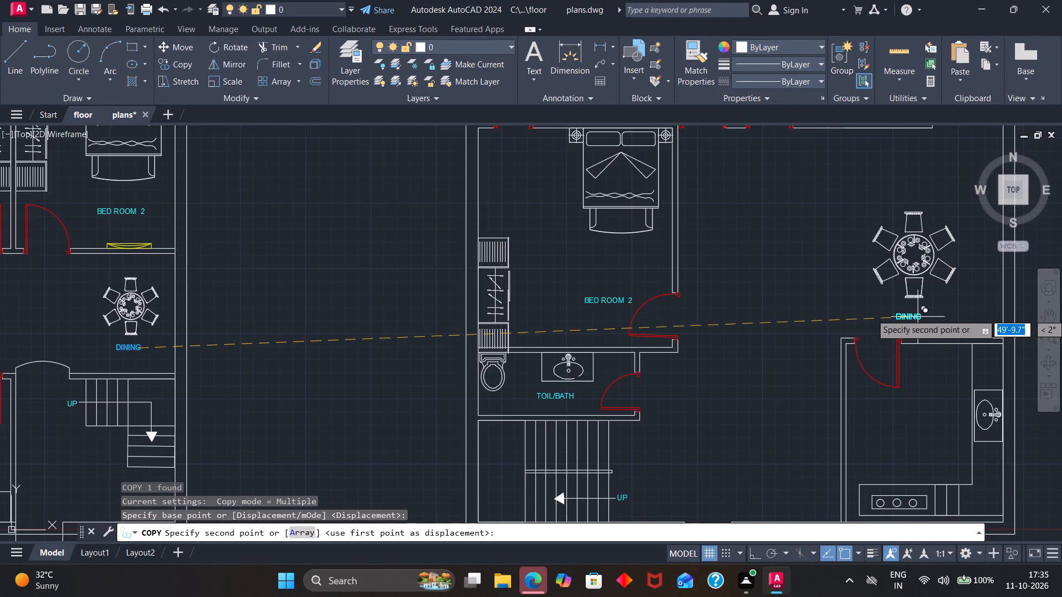
click(926, 318)
scroll(933, 318, down, 2)
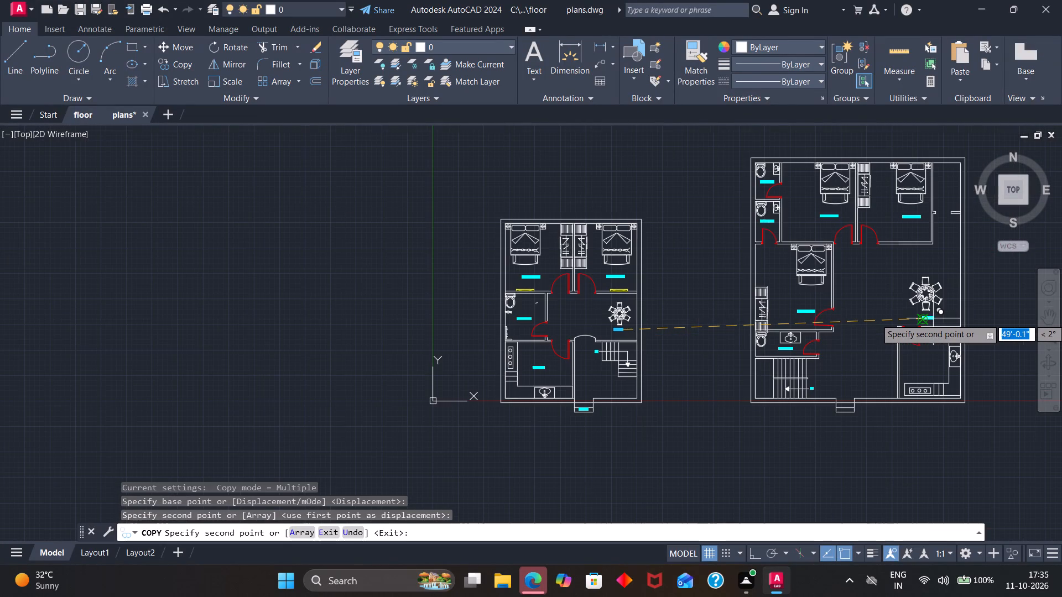
key(Escape)
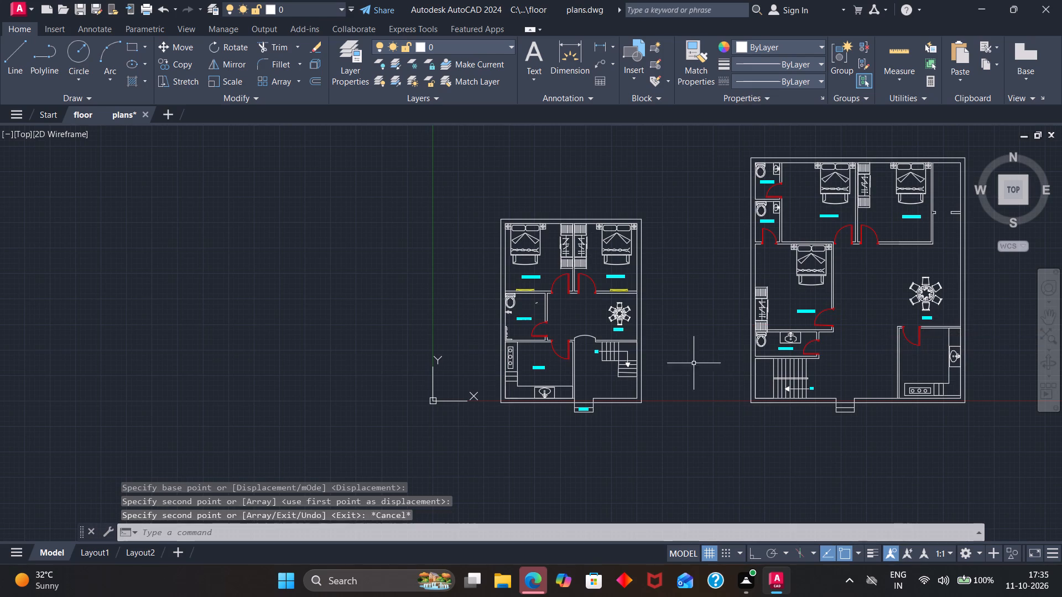
Copy the existing plan's KITCHEN label into the middle of the new plan's kitchen.
scroll(542, 378, up, 4)
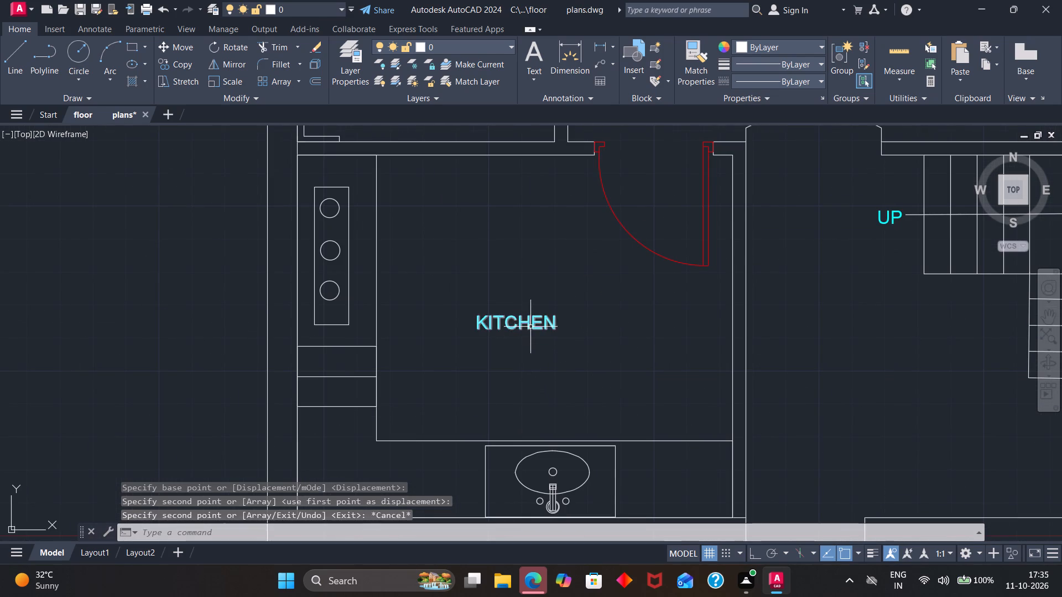
click(530, 326)
text(co)
key(Return)
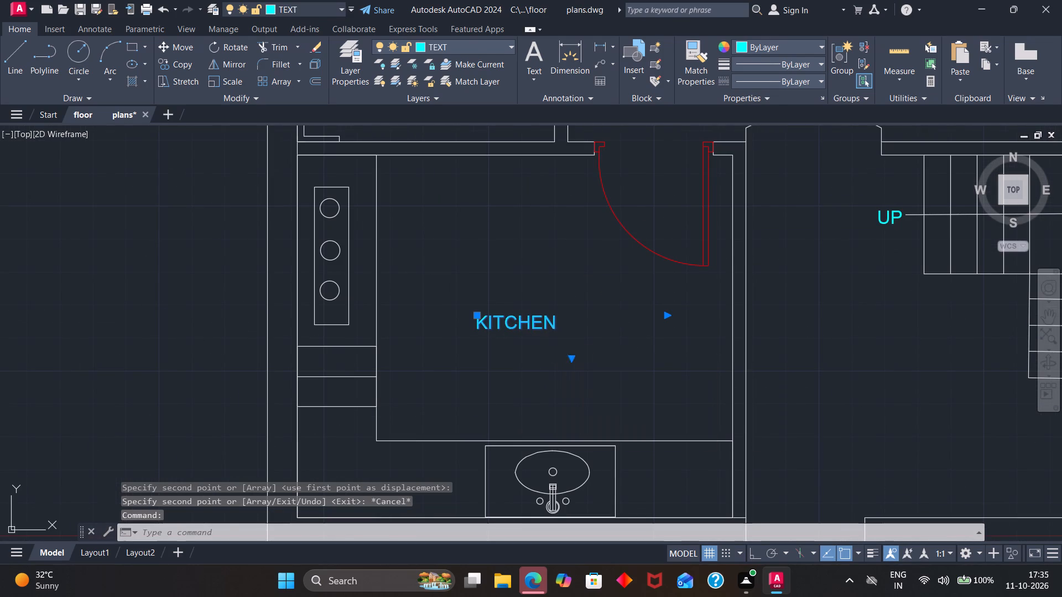
click(521, 326)
scroll(598, 331, down, 6)
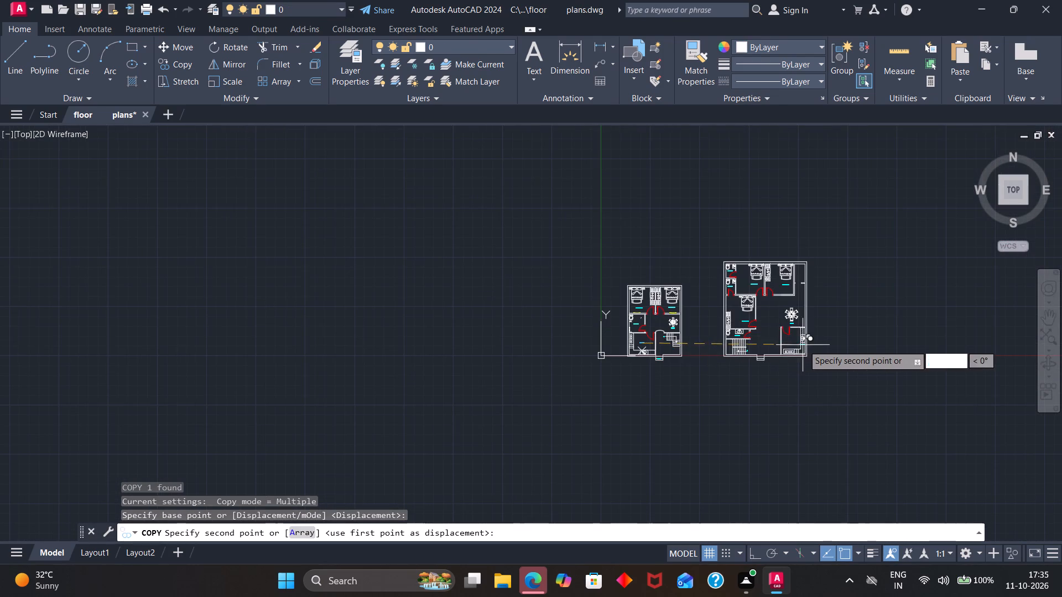
scroll(794, 350, up, 6)
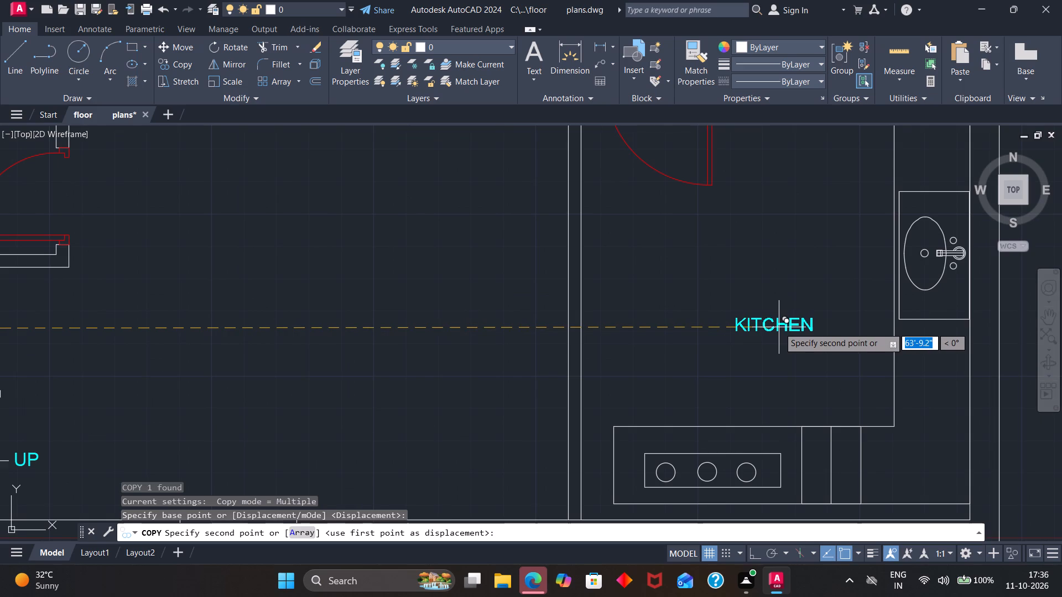
click(779, 327)
scroll(784, 326, down, 3)
key(Escape)
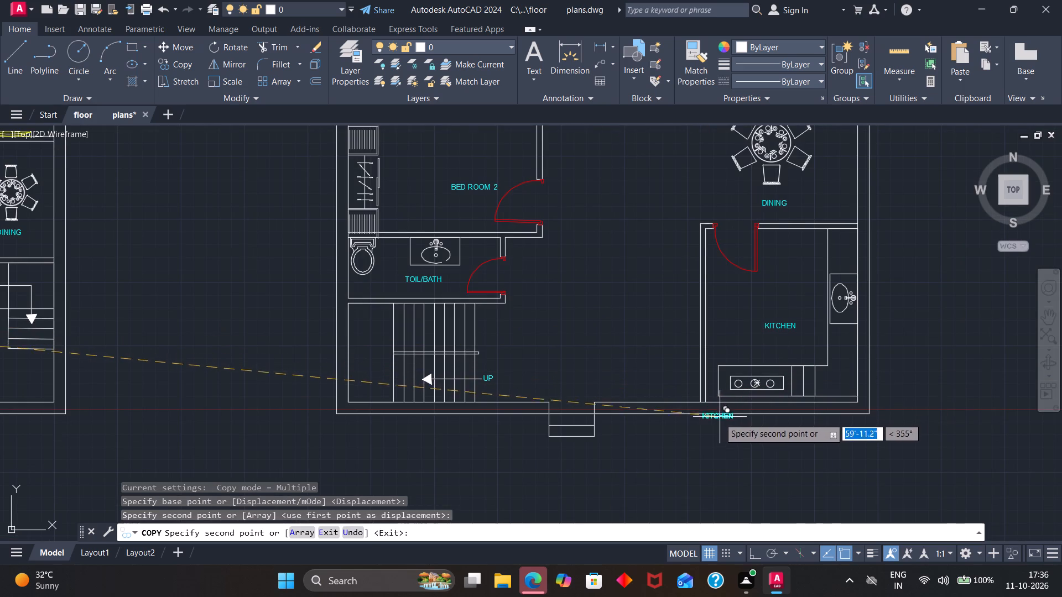
Copy the lower-left bedroom's BED ROOM 2 label into the narrow room at the new plan's top-right corner.
scroll(580, 418, down, 2)
scroll(594, 266, up, 1)
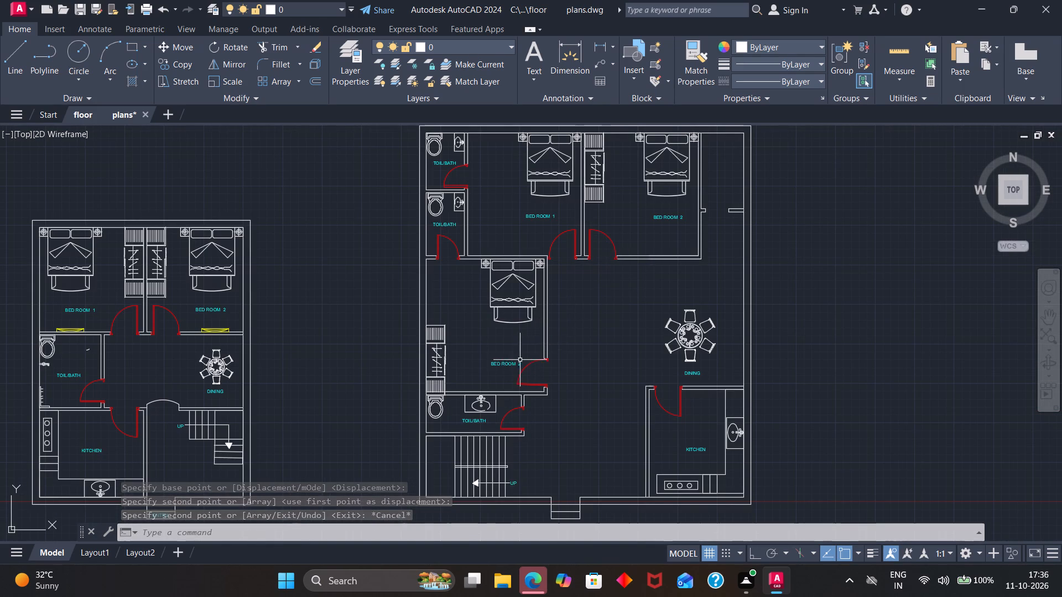
scroll(513, 365, up, 3)
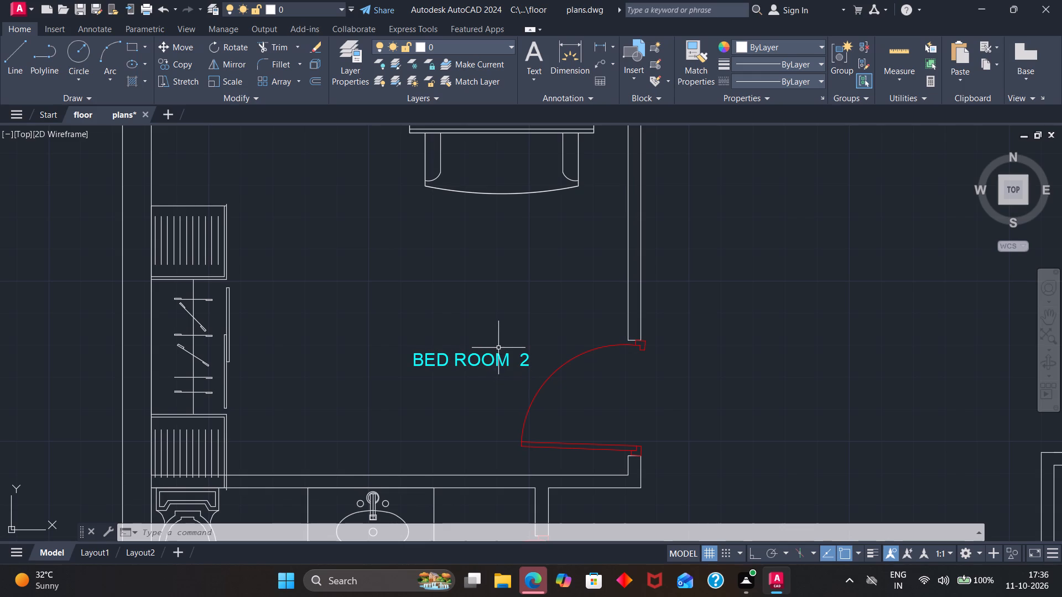
click(490, 356)
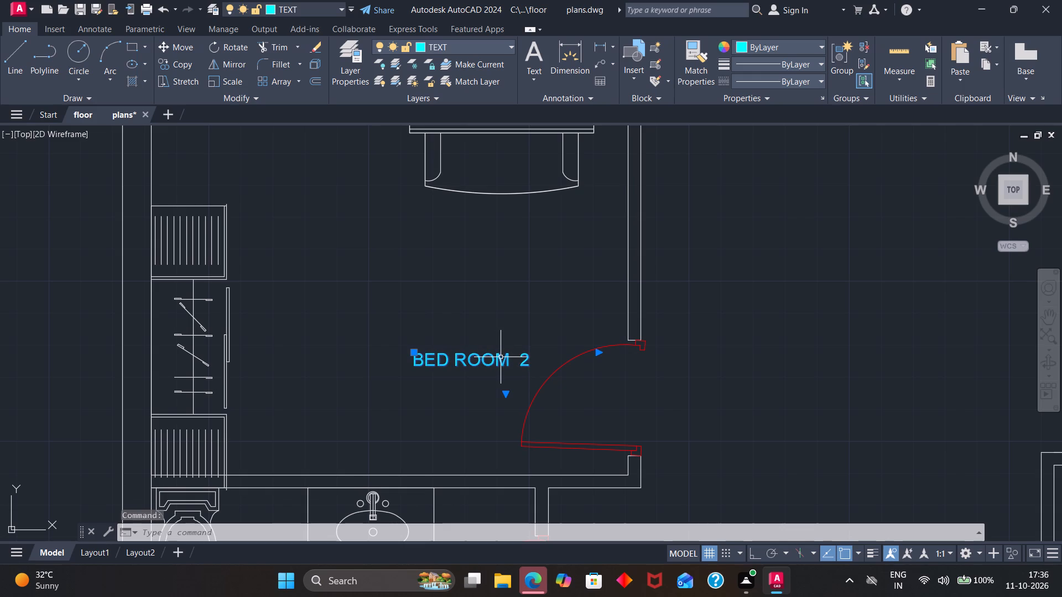
text(co)
key(Return)
click(483, 359)
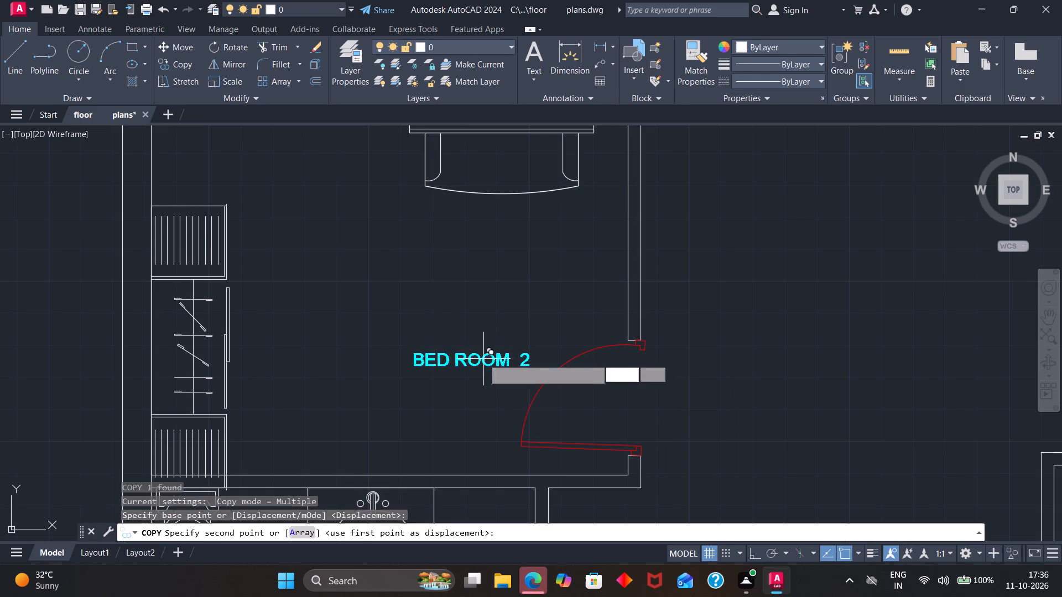
scroll(584, 326, down, 7)
scroll(685, 227, up, 4)
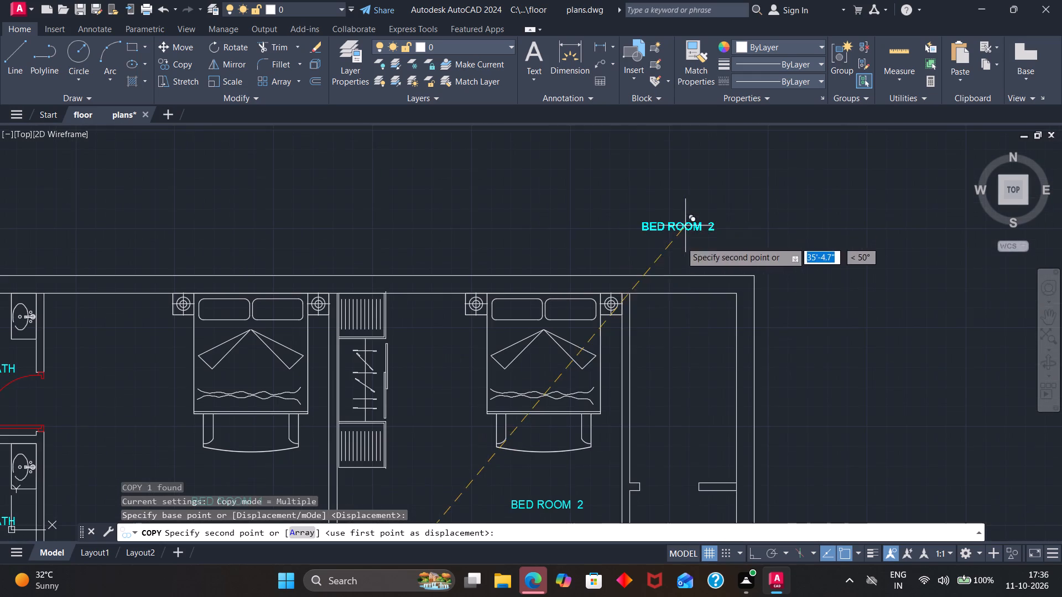
click(684, 404)
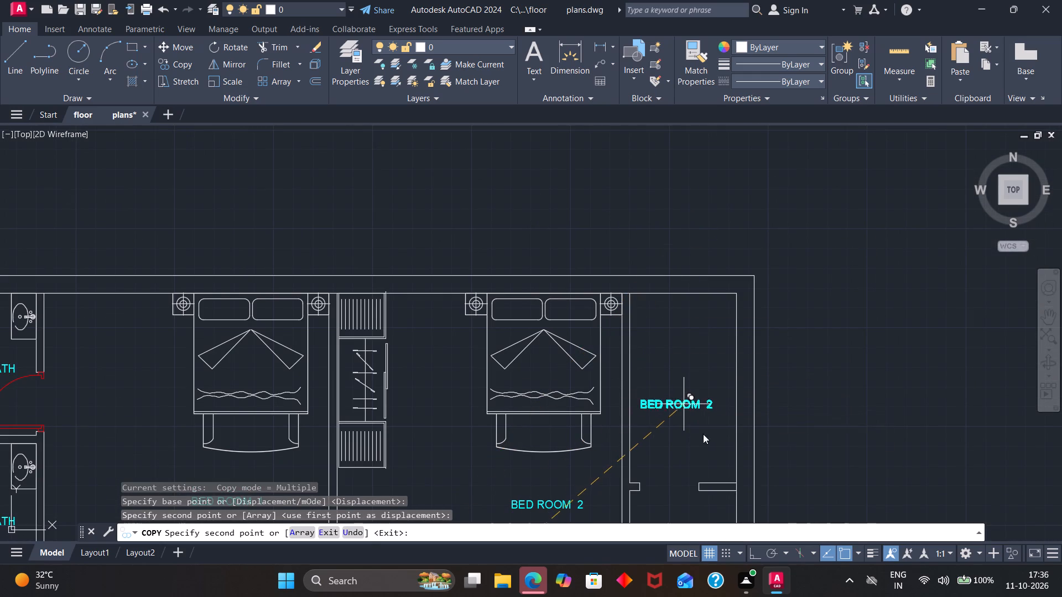
key(Escape)
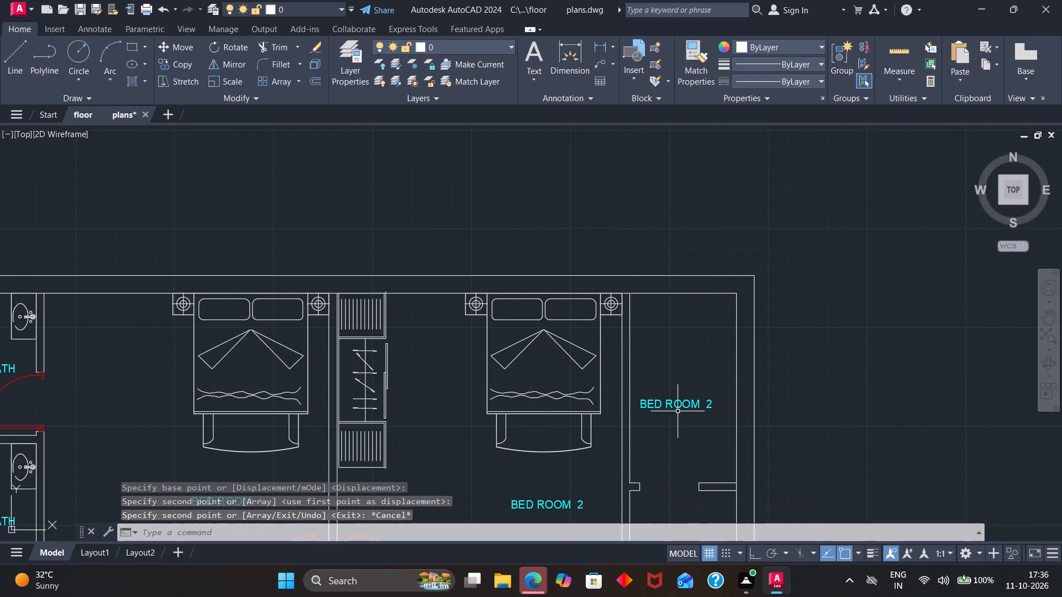
Replace the text of the copied BED ROOM 2 label in the narrow top-right room with "prayer room" in lowercase.
key(t)
key(e)
key(Return)
click(673, 408)
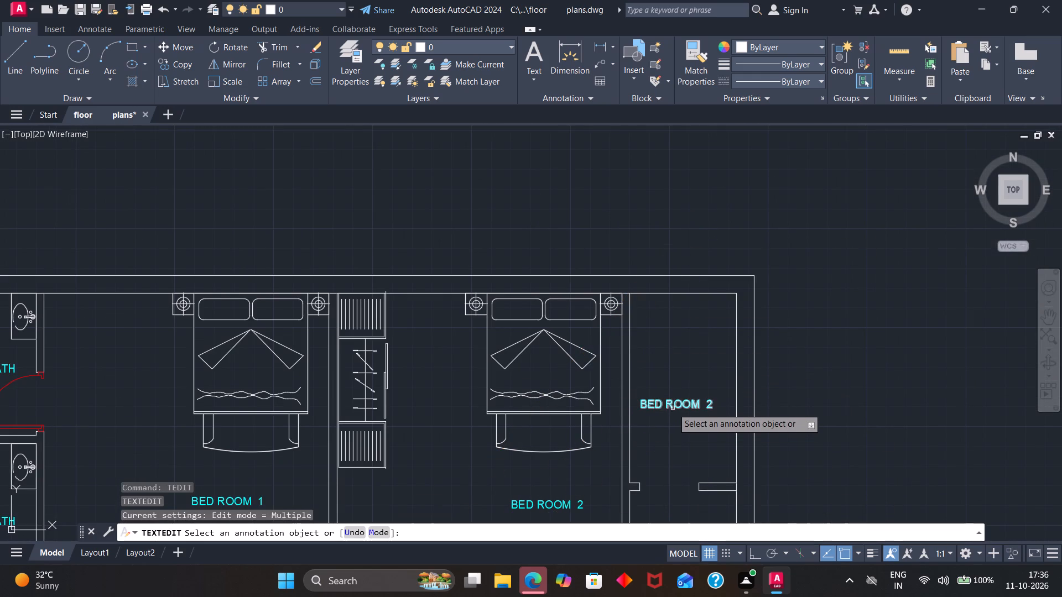
click(717, 403)
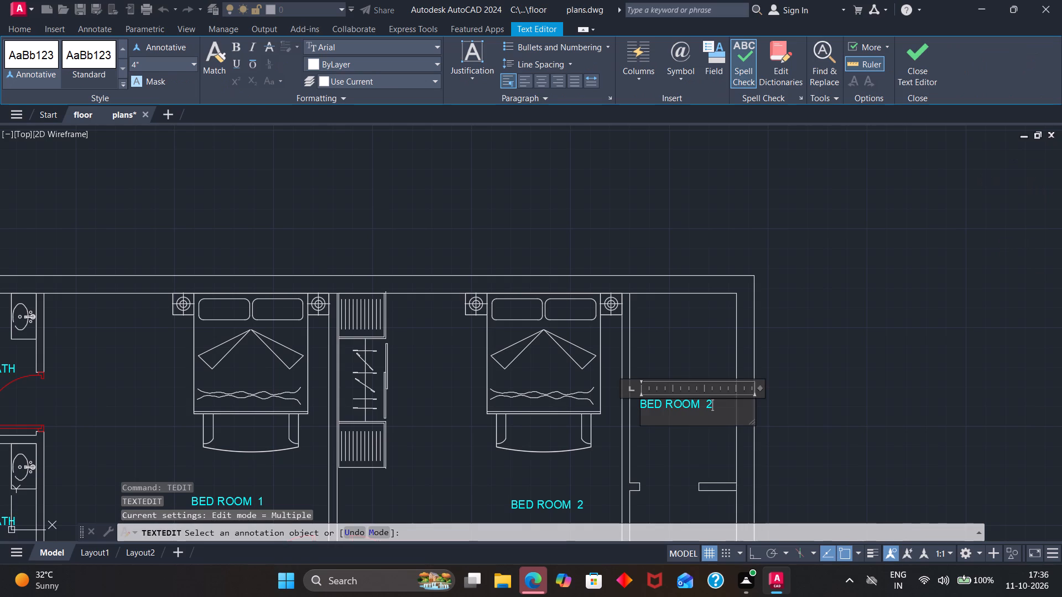
key(BackSpace)
key(BackSpace)
key(BackSpace)
key(BackSpace)
key(BackSpace)
key(BackSpace)
key(BackSpace)
key(BackSpace)
key(BackSpace)
key(BackSpace)
key(BackSpace)
key(BackSpace)
key(BackSpace)
key(BackSpace)
key(BackSpace)
key(BackSpace)
key(p)
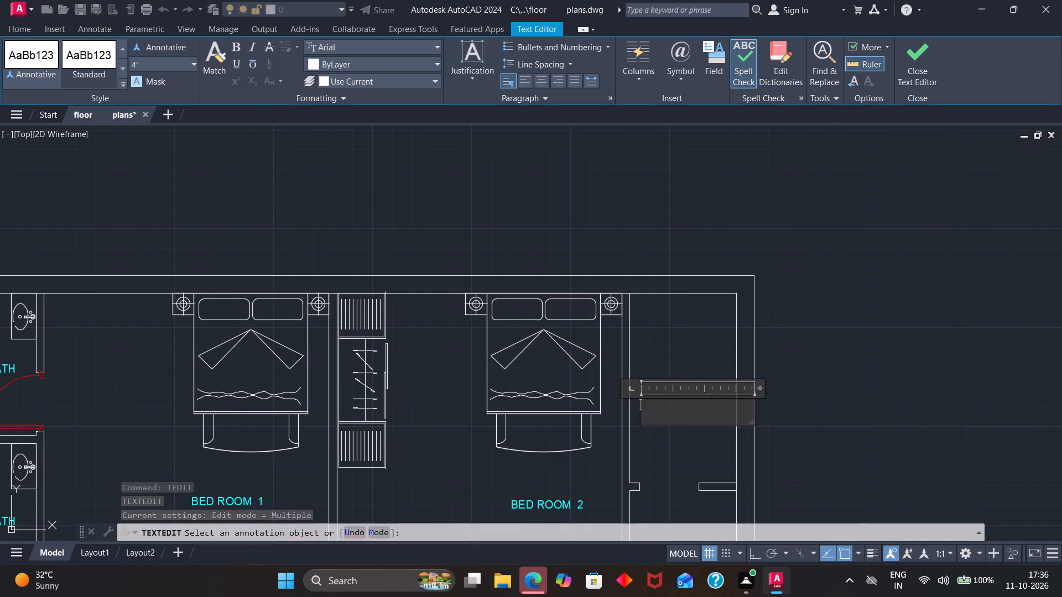
key(r)
text(ayer)
key(space)
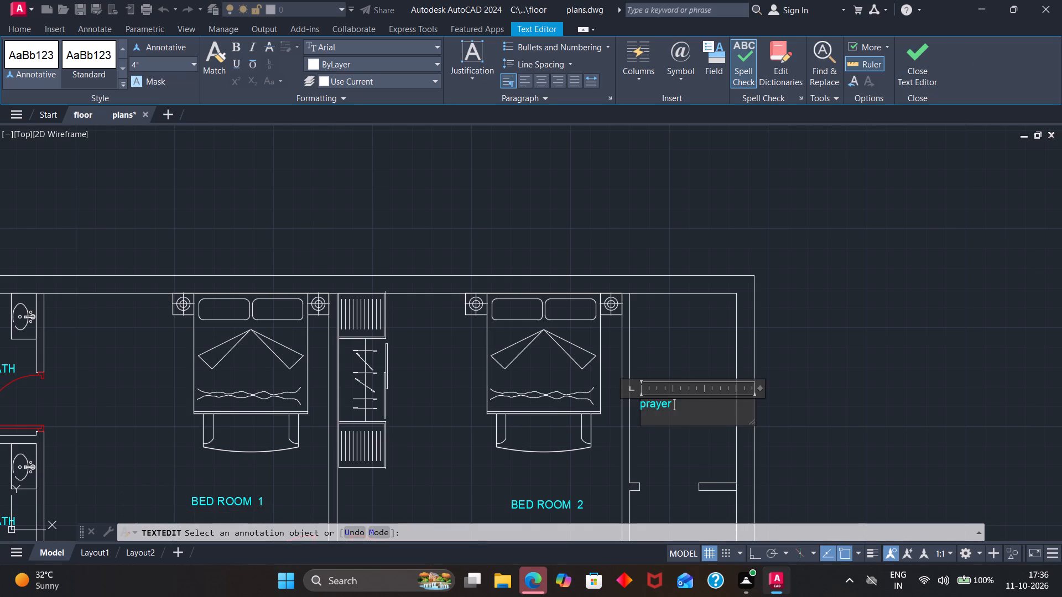
key(r)
key(o)
key(o)
key(m)
Clear the lowercase "prayer room" text from the label while keeping it open for editing.
drag(704, 402, 626, 416)
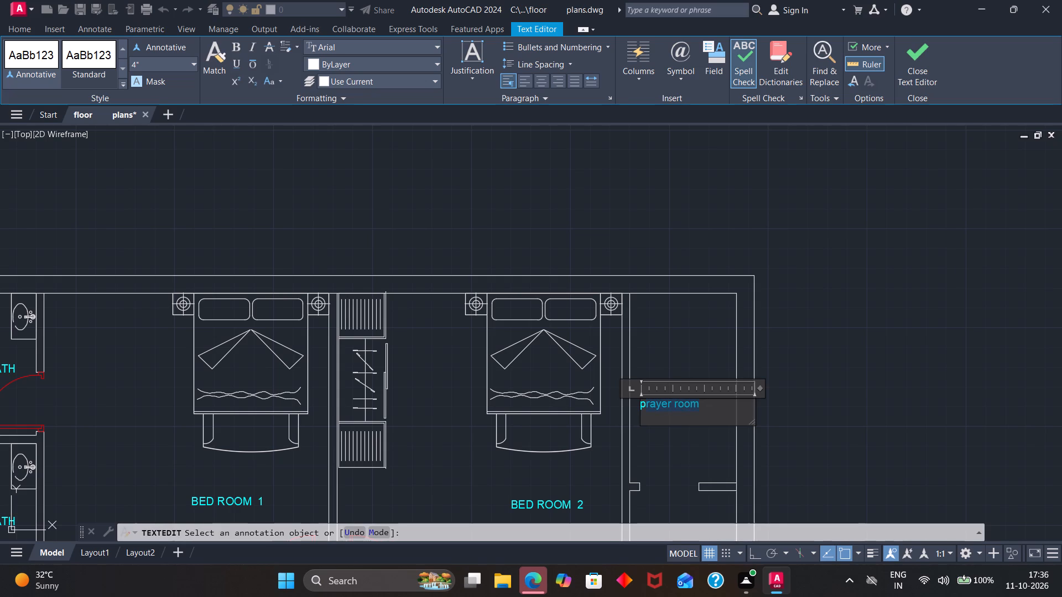
click(703, 416)
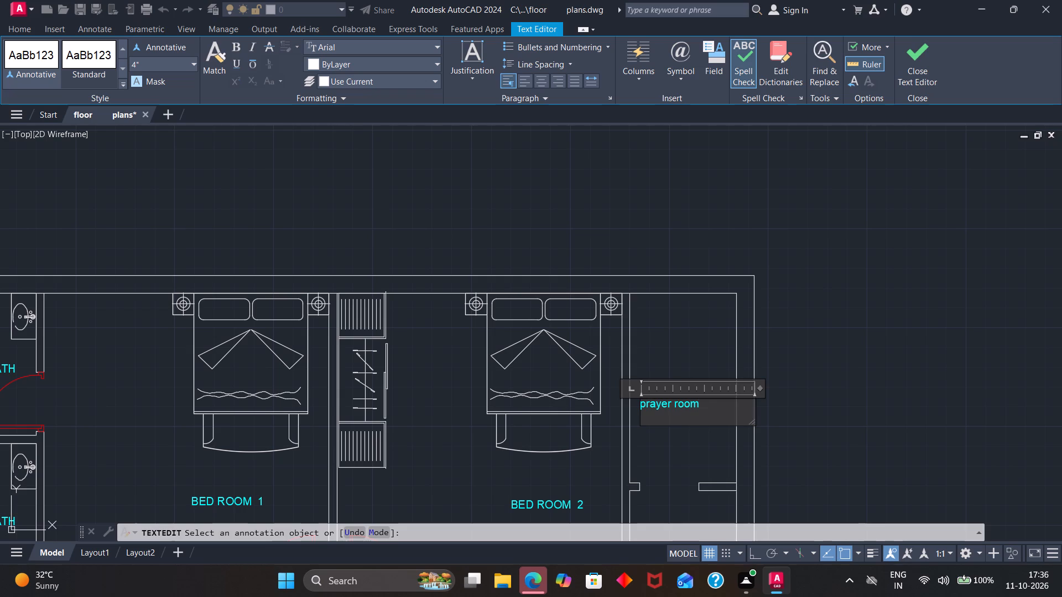
drag(702, 404, 633, 412)
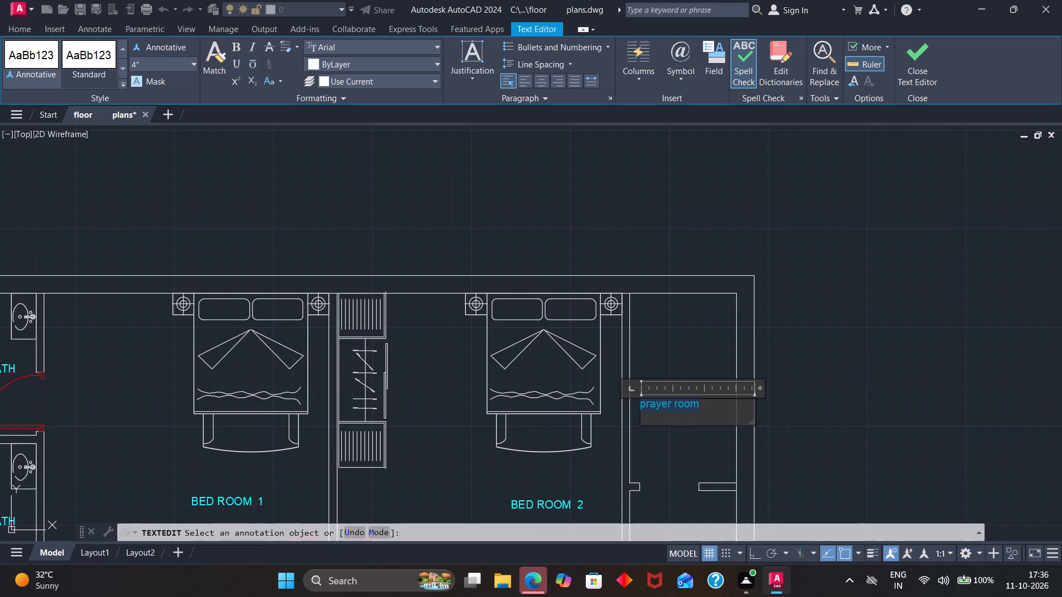
key(BackSpace)
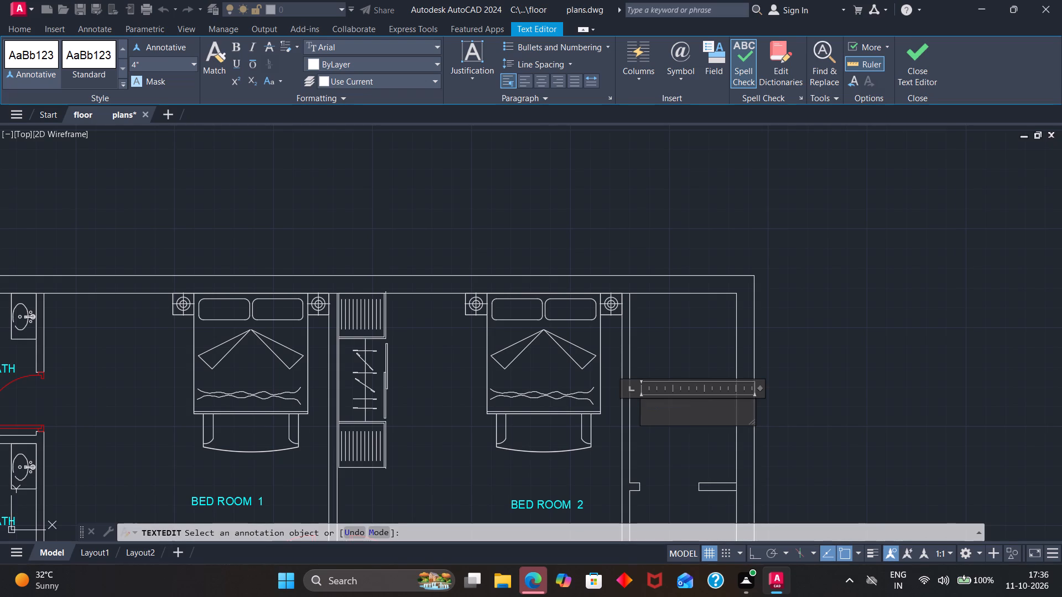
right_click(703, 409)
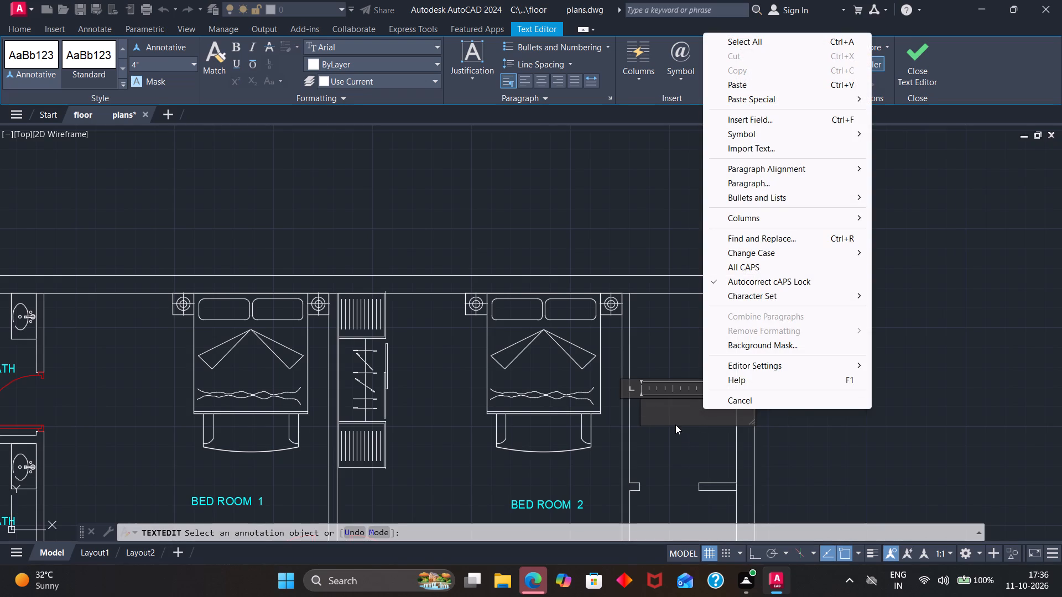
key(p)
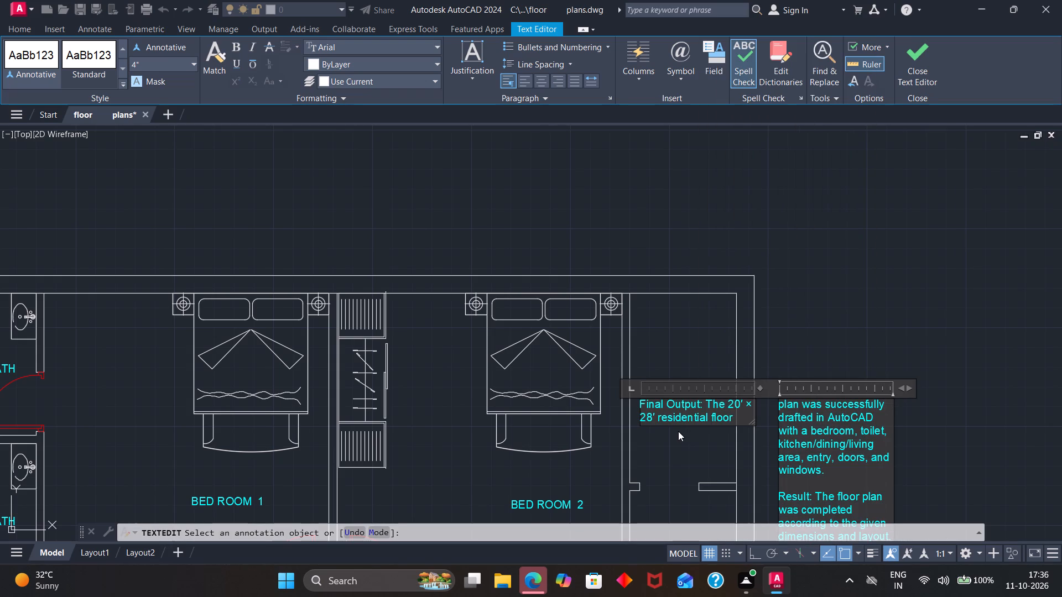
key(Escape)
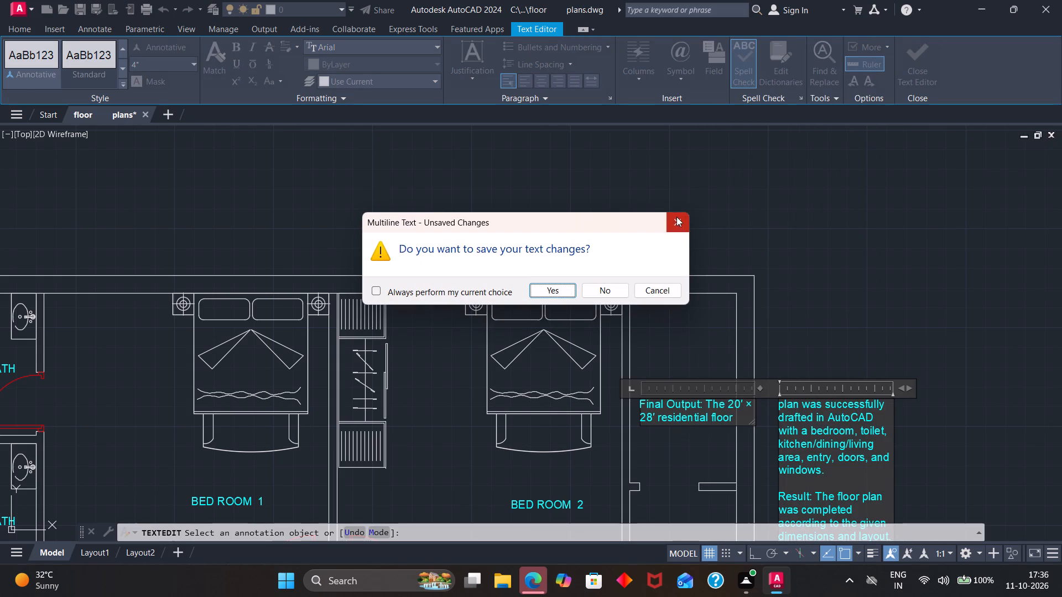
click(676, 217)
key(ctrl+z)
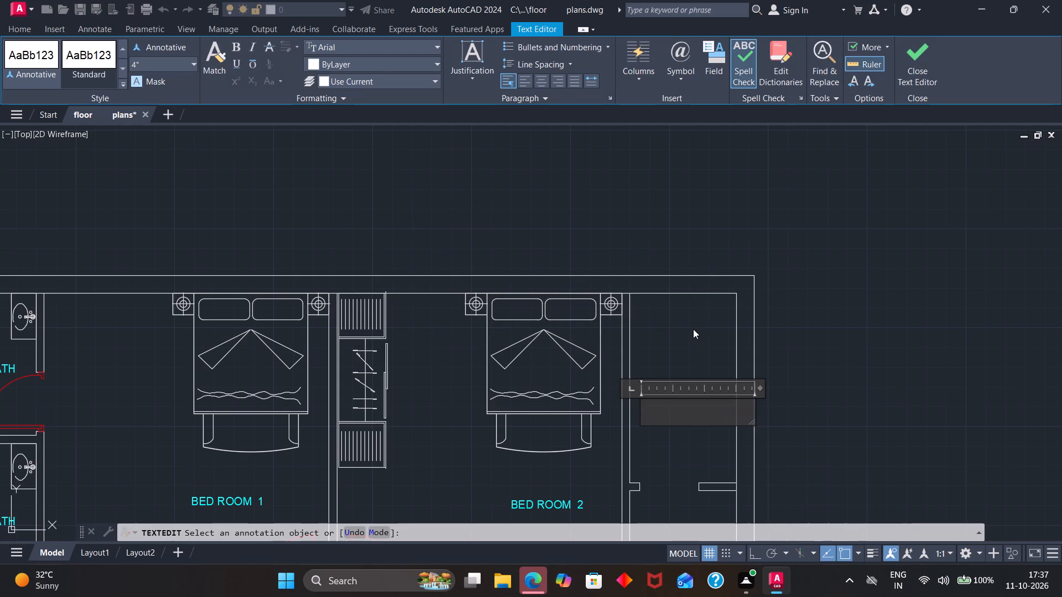
Enter PRAYER ROOM in capitals as the narrow top-right room's label and close the text edit.
key(p)
key(BackSpace)
key(p)
key(t)
key(BackSpace)
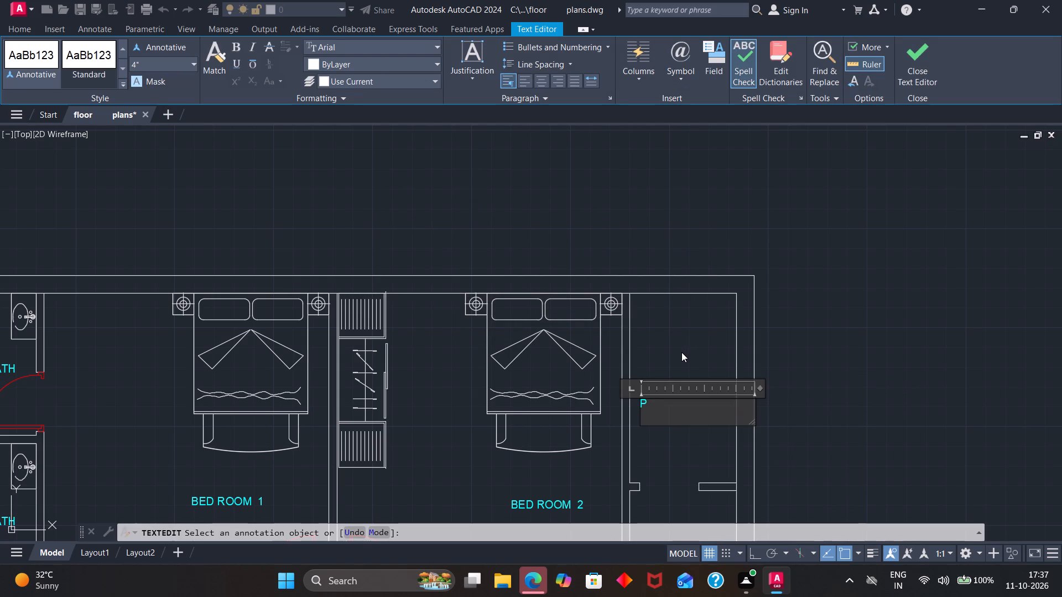
text(RA)
key(y)
text(ER)
key(space)
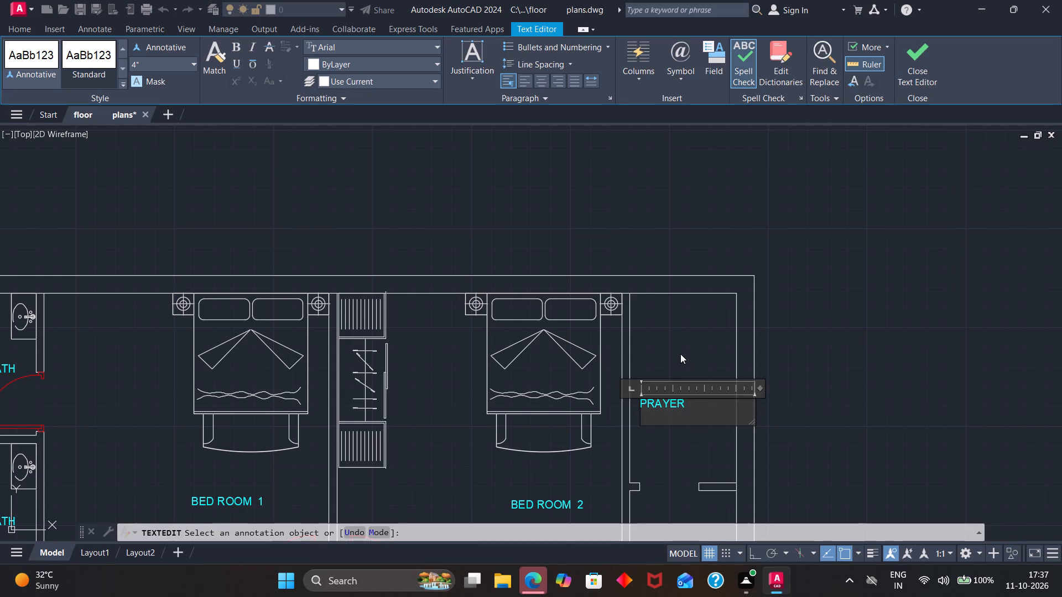
text(ROO)
key(m)
scroll(679, 355, down, 3)
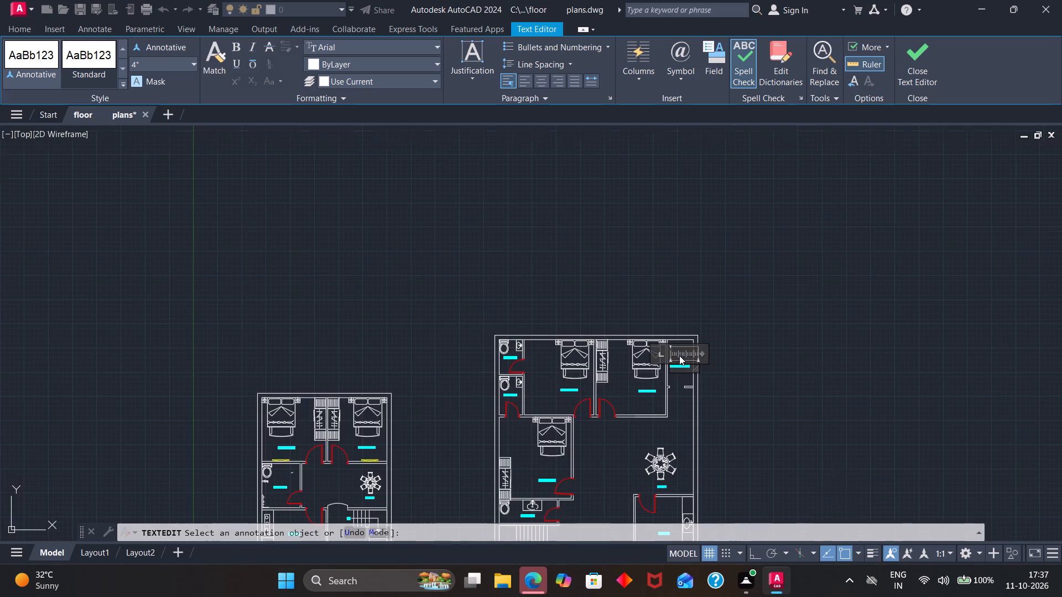
scroll(675, 389, down, 2)
scroll(670, 433, up, 3)
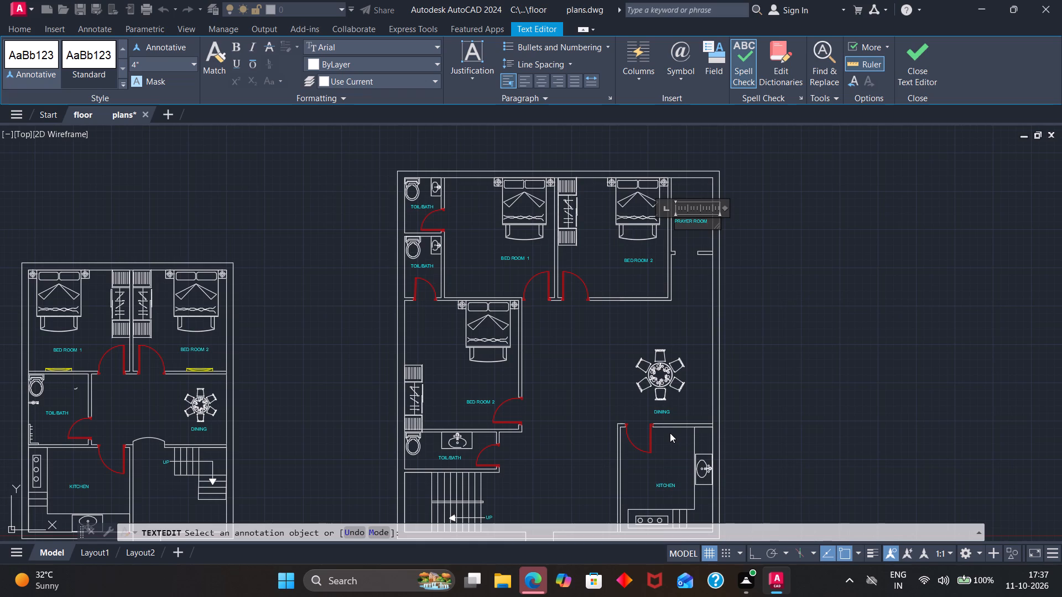
click(485, 399)
Change the new plan's lower-left bedroom label to BED ROOM 3 and finish text editing.
click(486, 404)
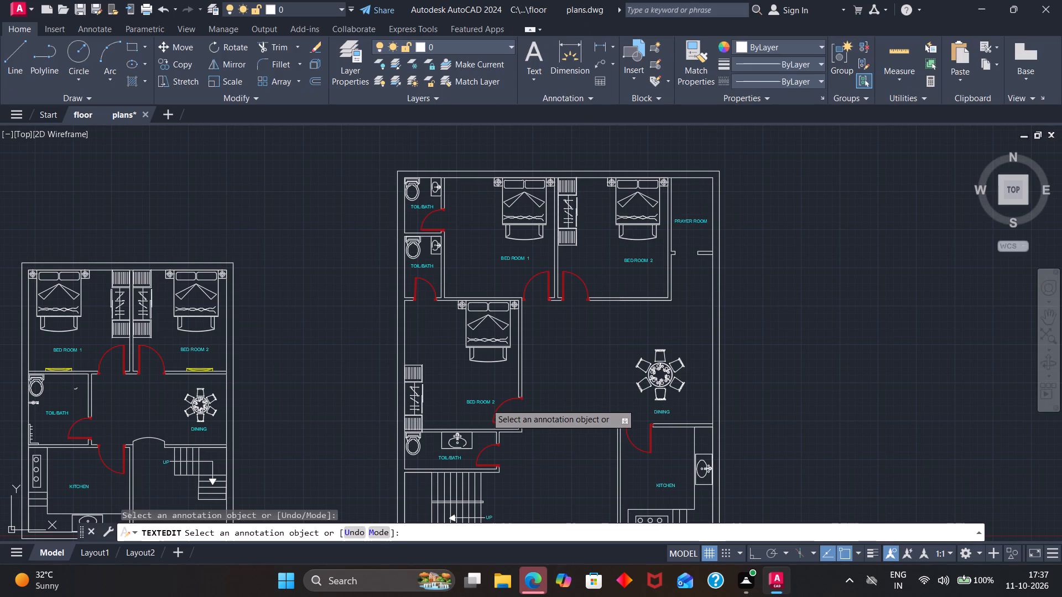
scroll(504, 401, up, 3)
click(576, 424)
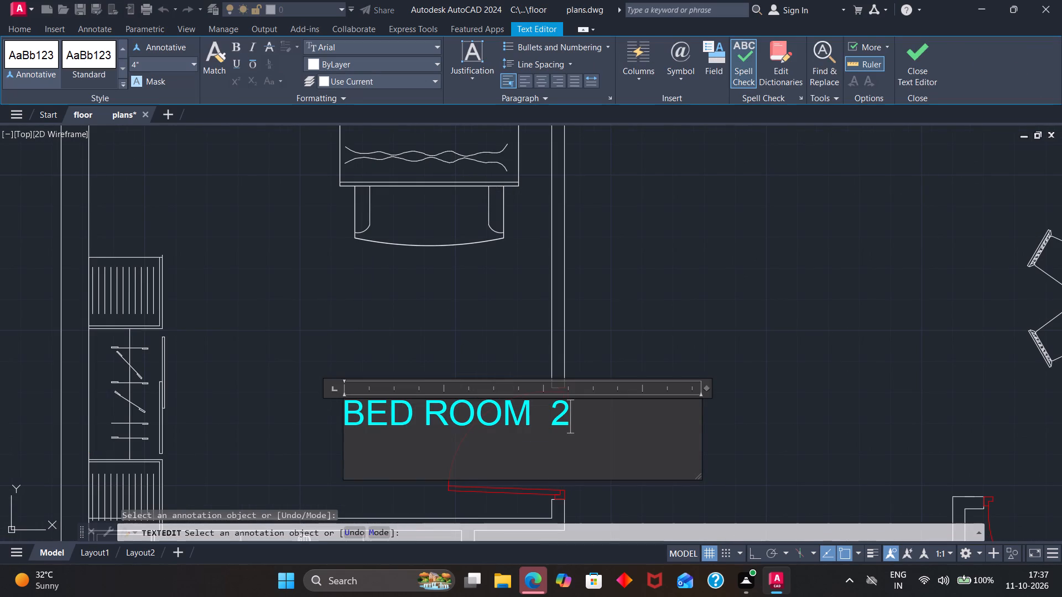
key(BackSpace)
key(3)
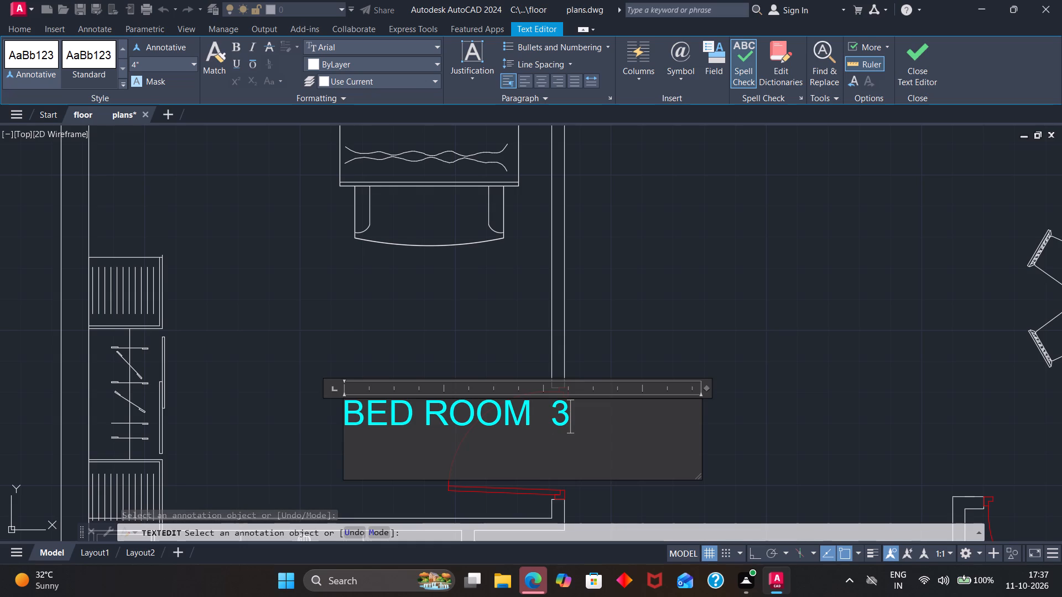
double_click(754, 335)
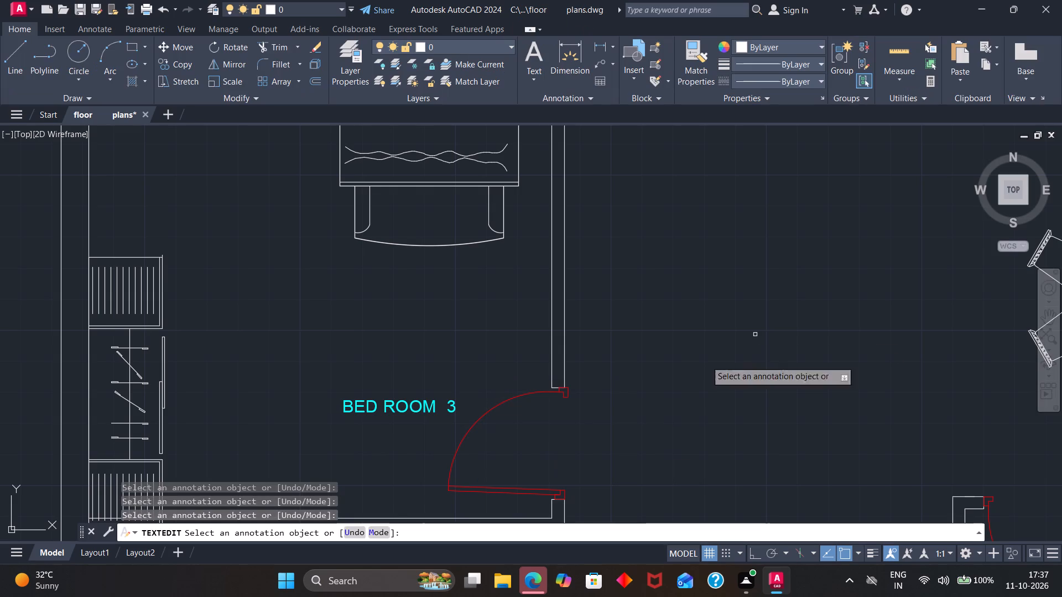
key(Escape)
Save the drawing in Documents under its current floor plans name as an AutoCAD 2018 drawing, replacing the existing file.
scroll(460, 175, down, 3)
scroll(457, 264, down, 2)
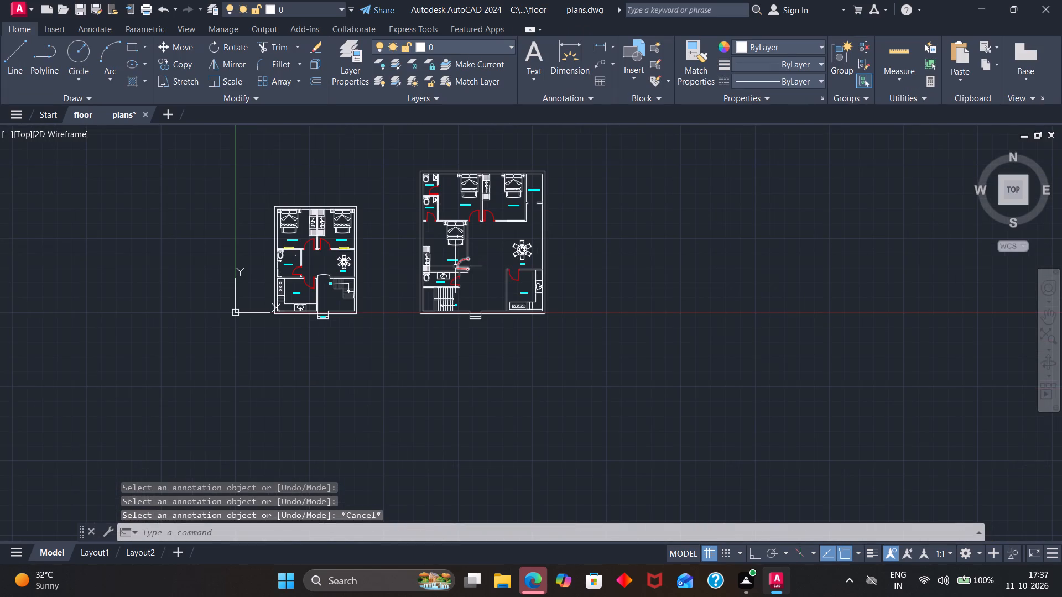
click(30, 8)
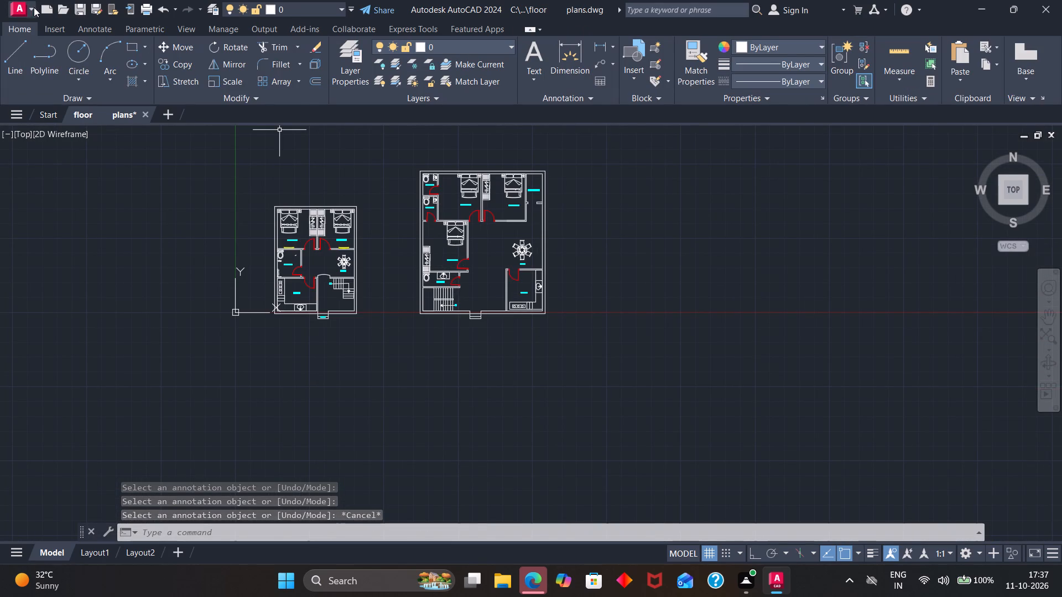
click(59, 182)
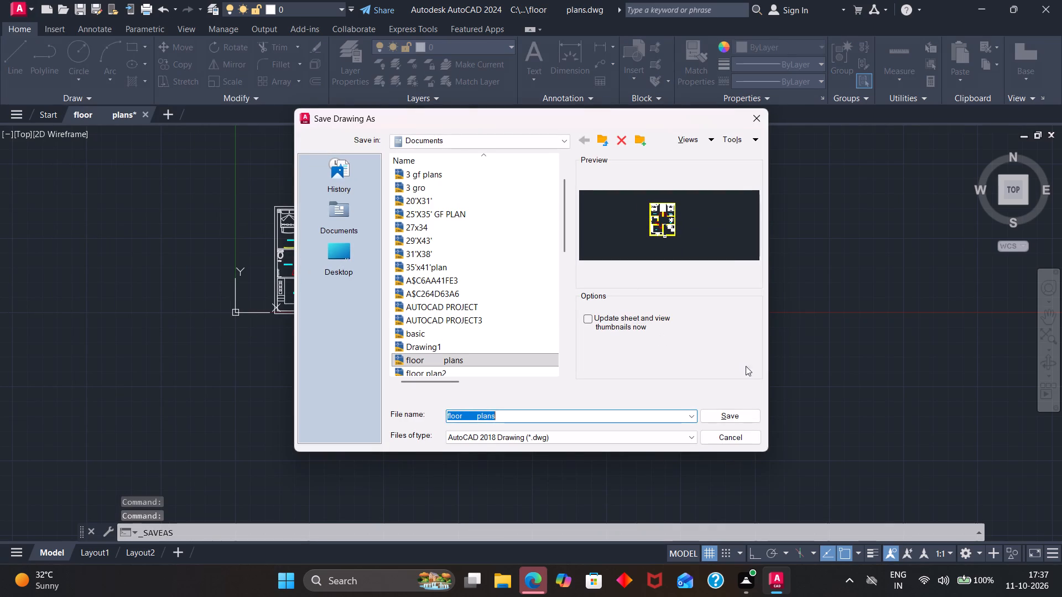
click(714, 418)
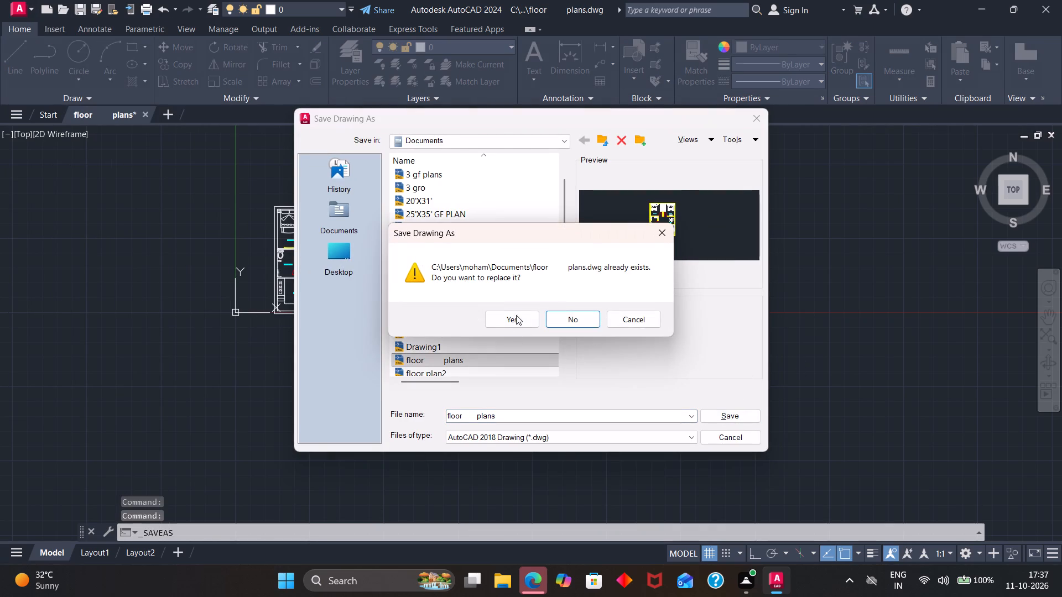
click(514, 316)
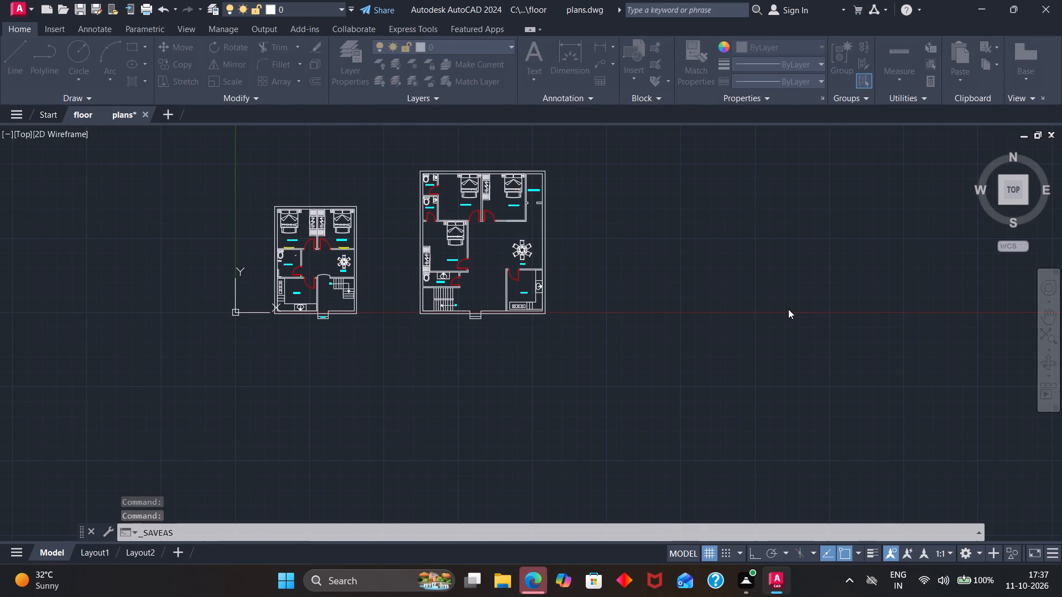
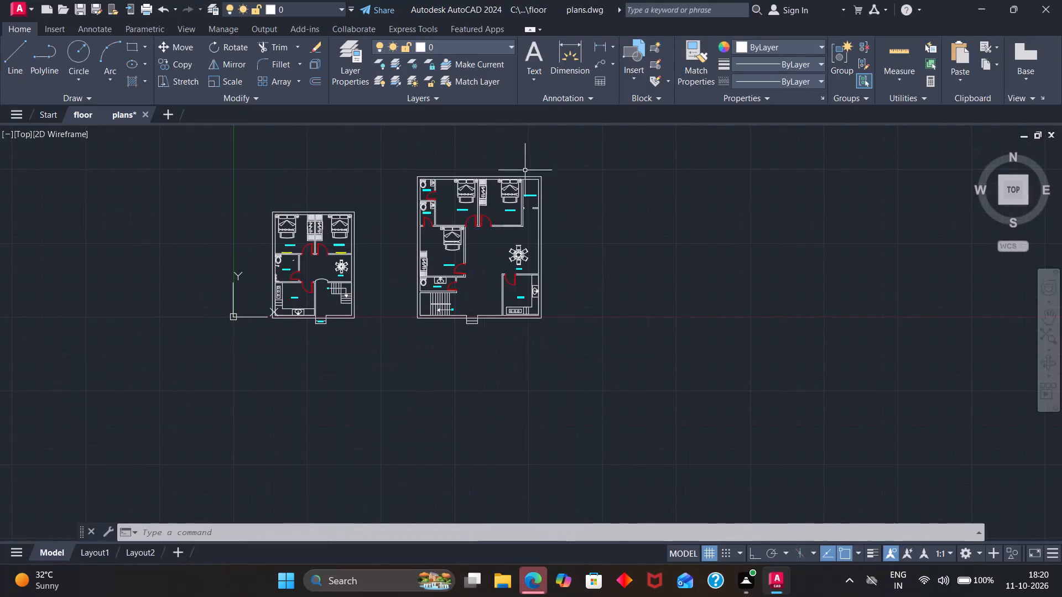
Draw a 27' by 38' rectangle in the empty area to the right of the larger floor plan.
scroll(580, 211, up, 1)
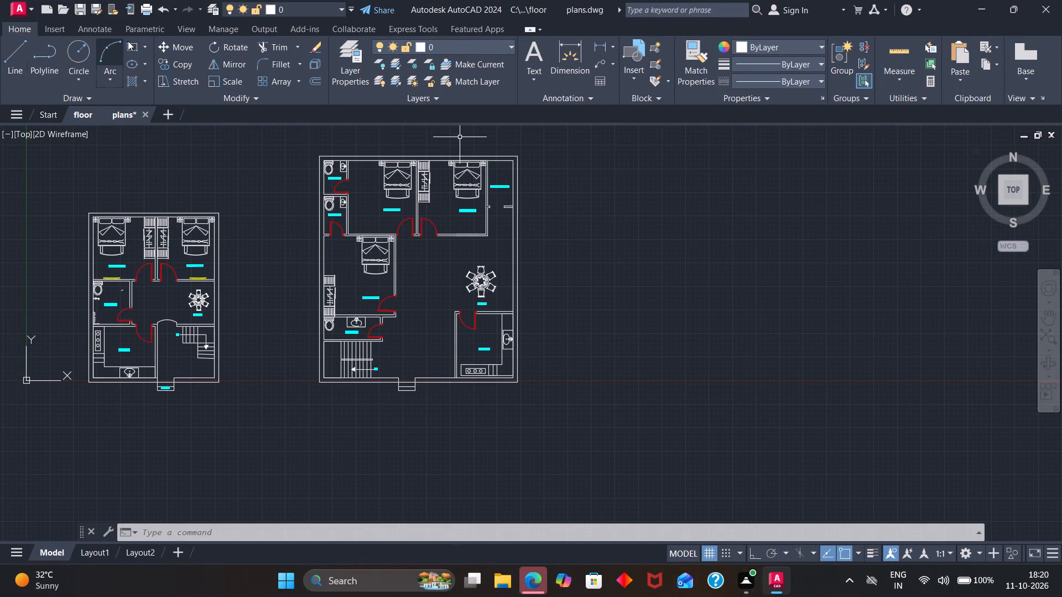
click(131, 41)
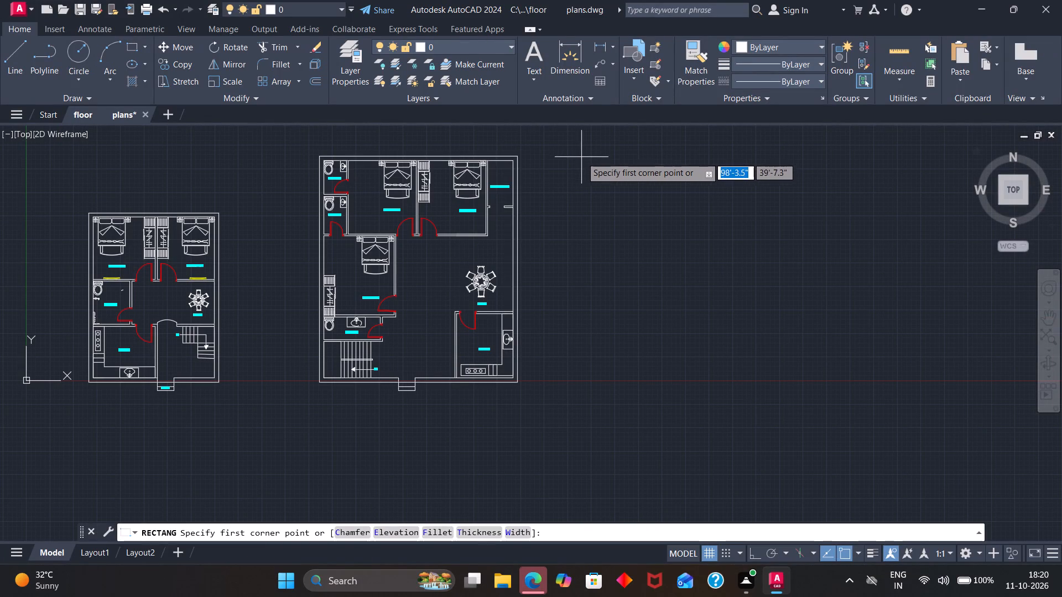
click(581, 157)
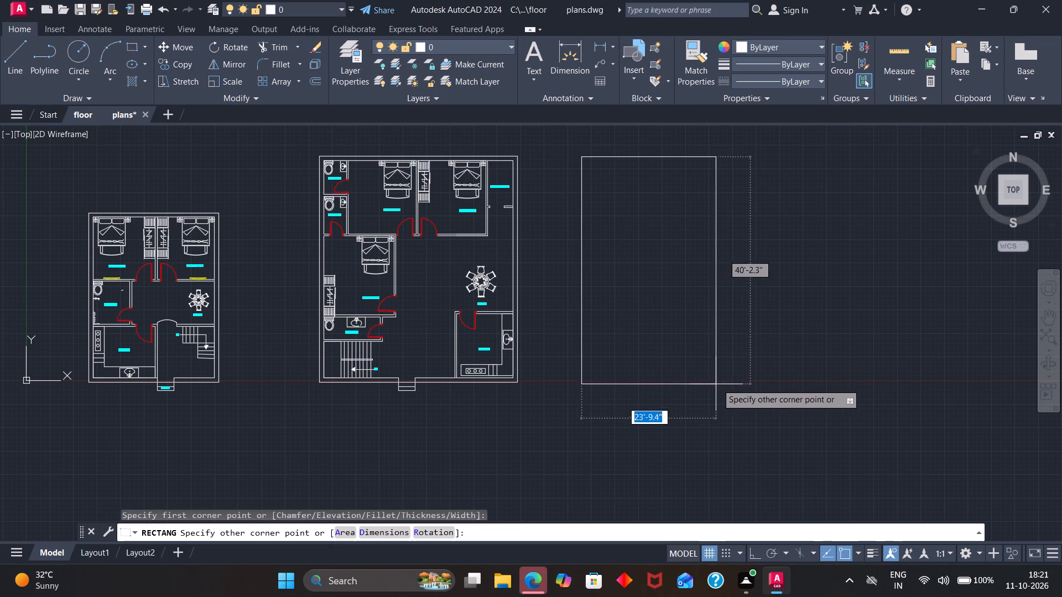
key(2)
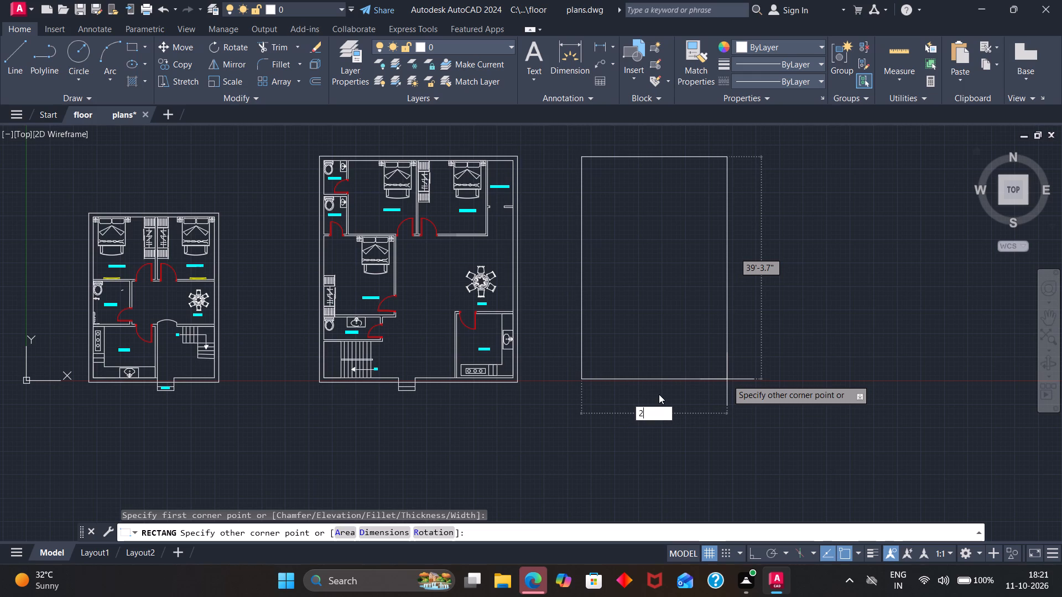
key(Escape)
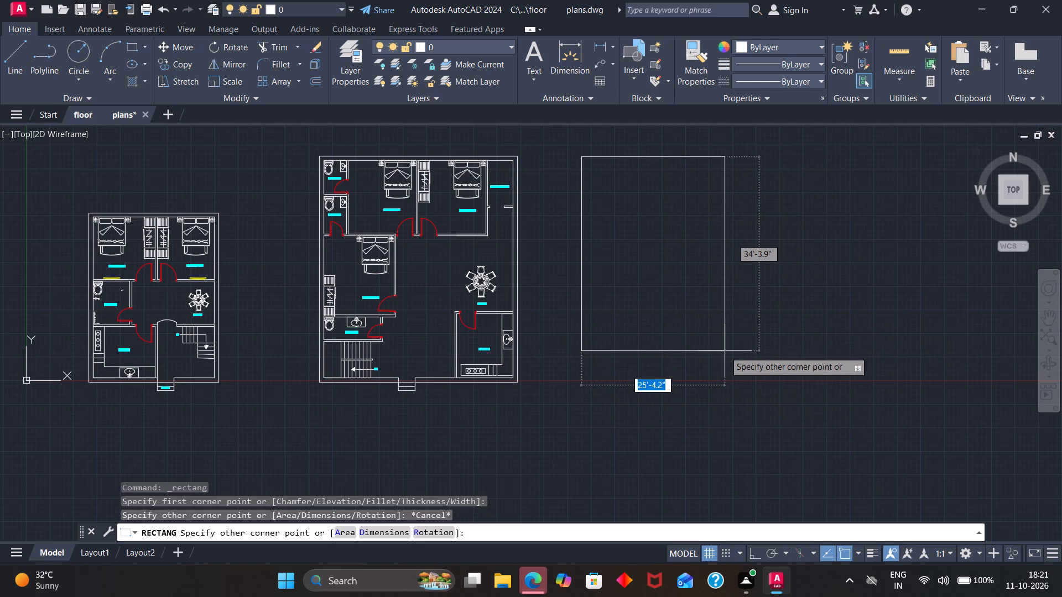
key(2)
text(7')
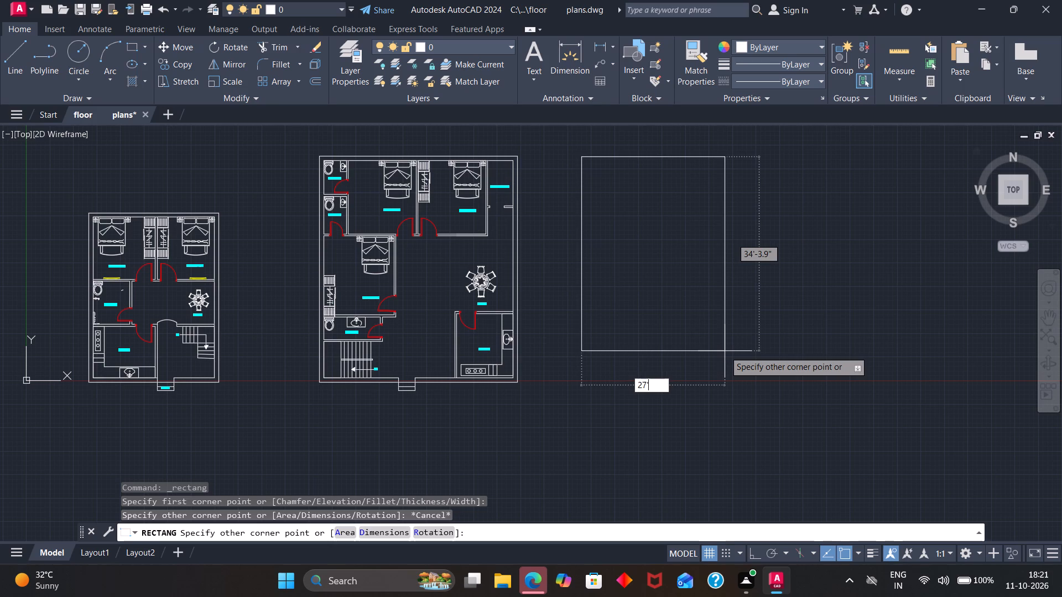
key(comma)
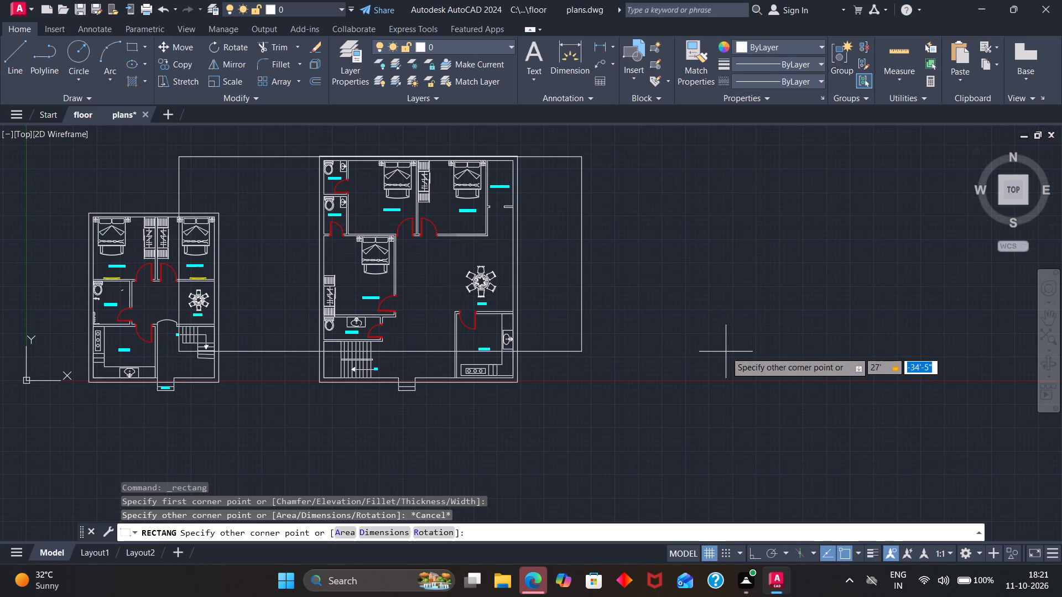
key(3)
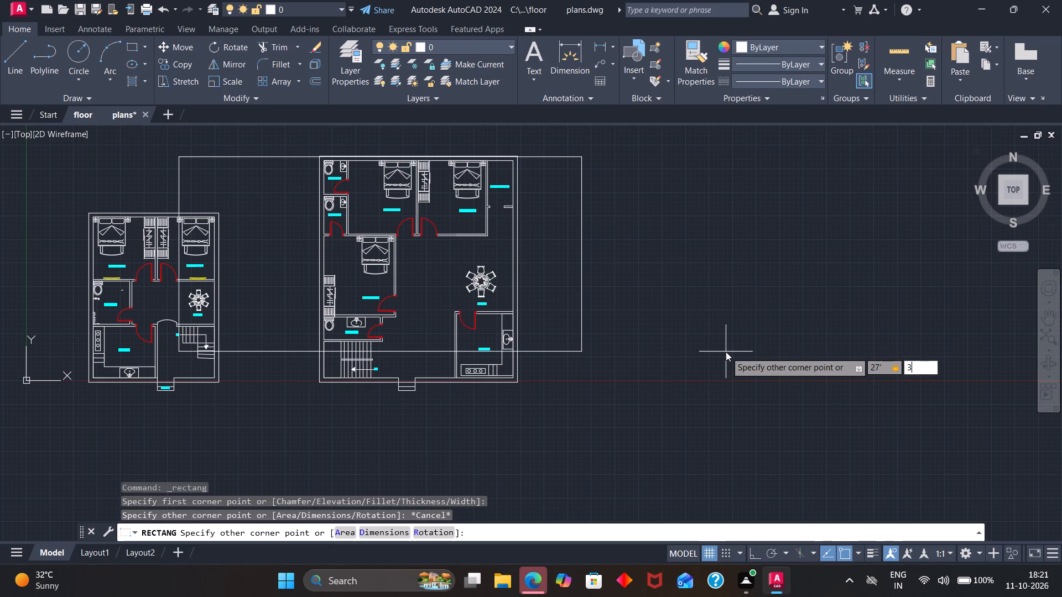
key(8)
key(apostrophe)
key(Return)
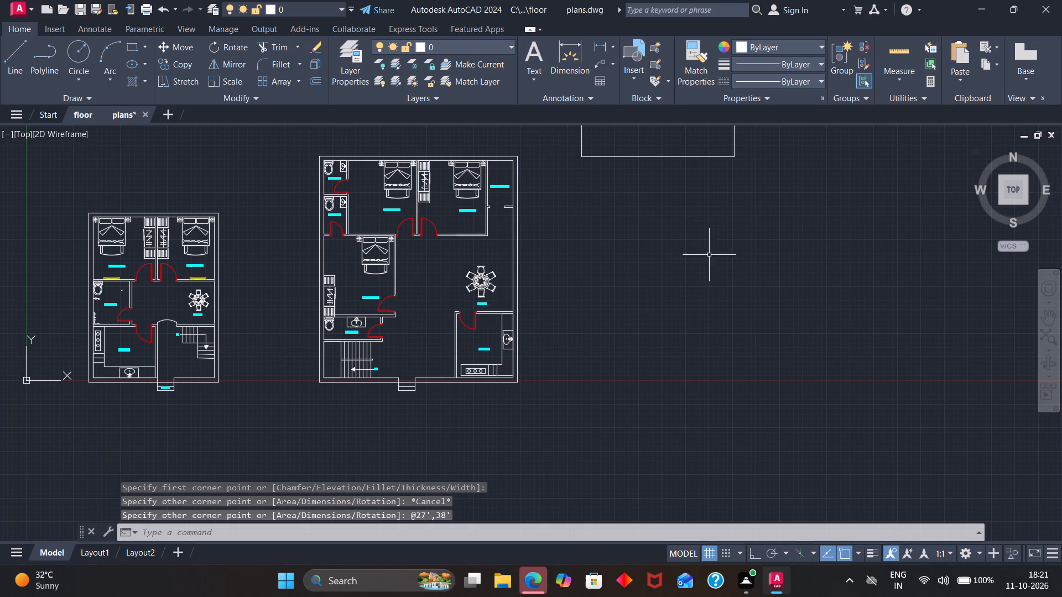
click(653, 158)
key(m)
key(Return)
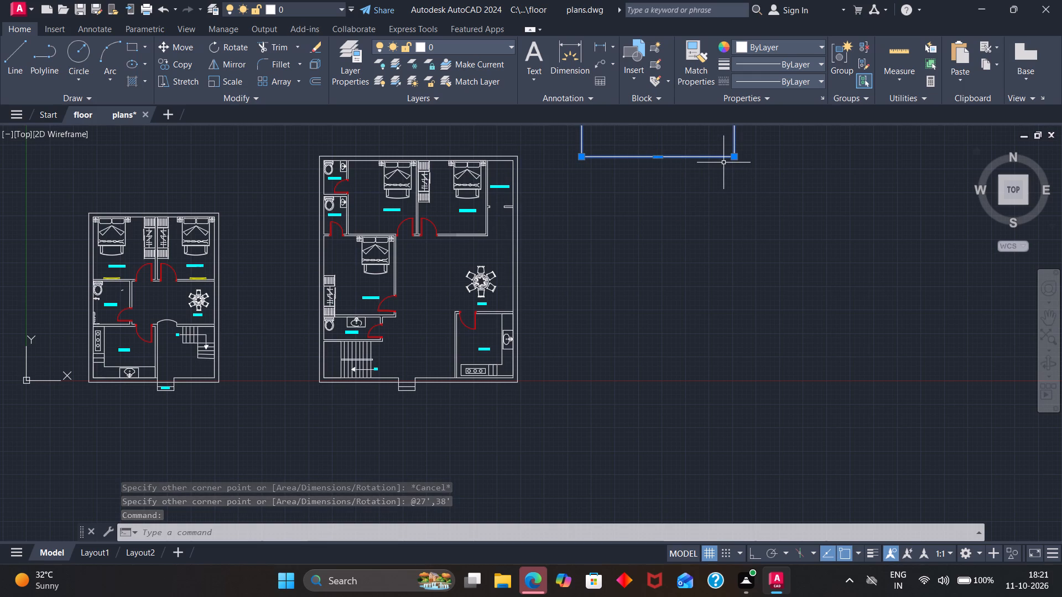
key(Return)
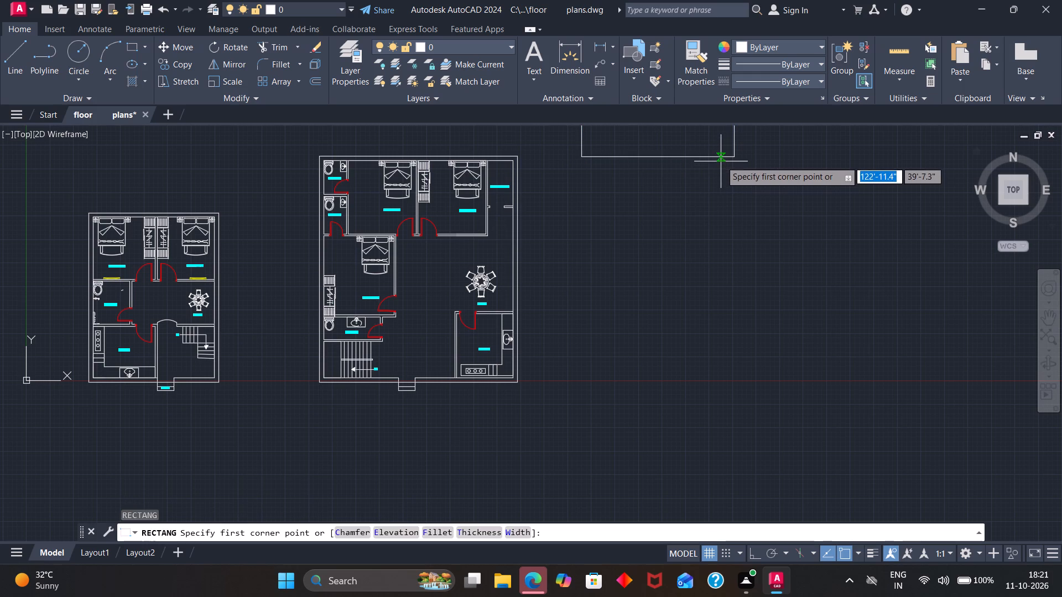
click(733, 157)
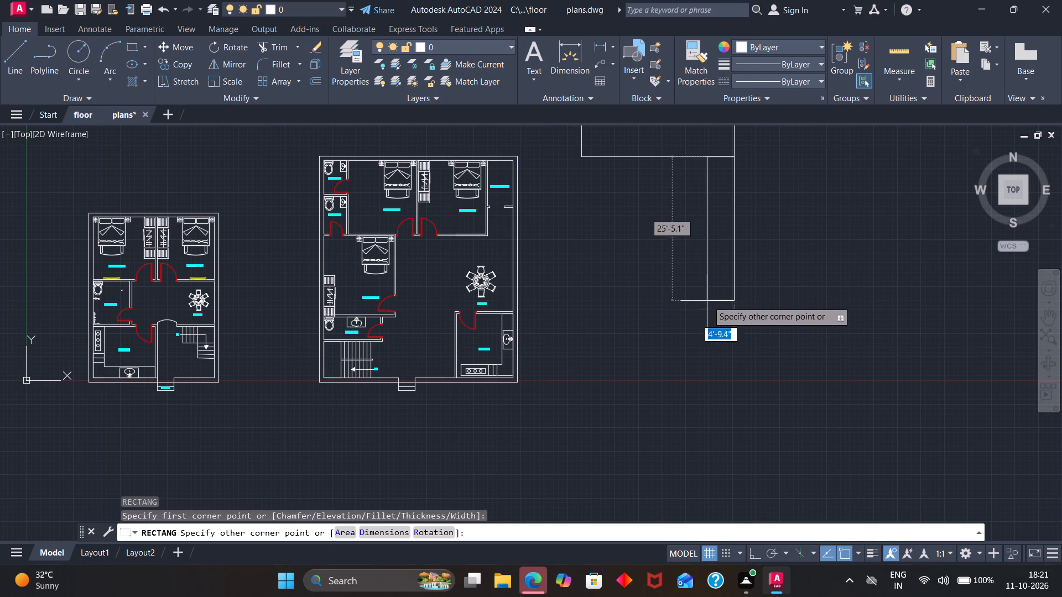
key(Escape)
Move the new rectangle down so its bottom edge lines up with the bottom wall of the neighbouring floor plan.
key(m)
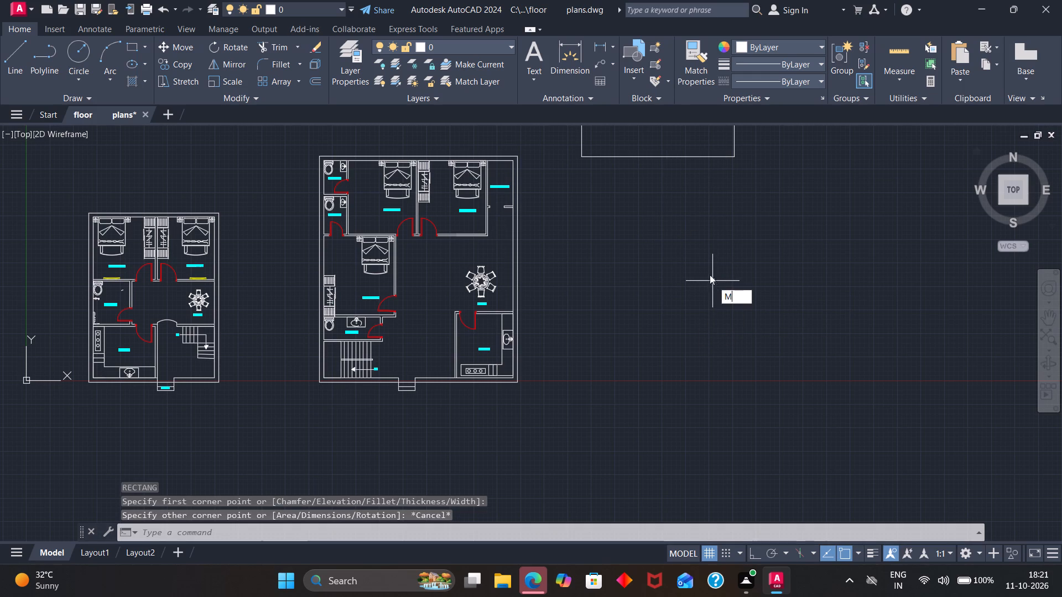
key(Return)
click(598, 158)
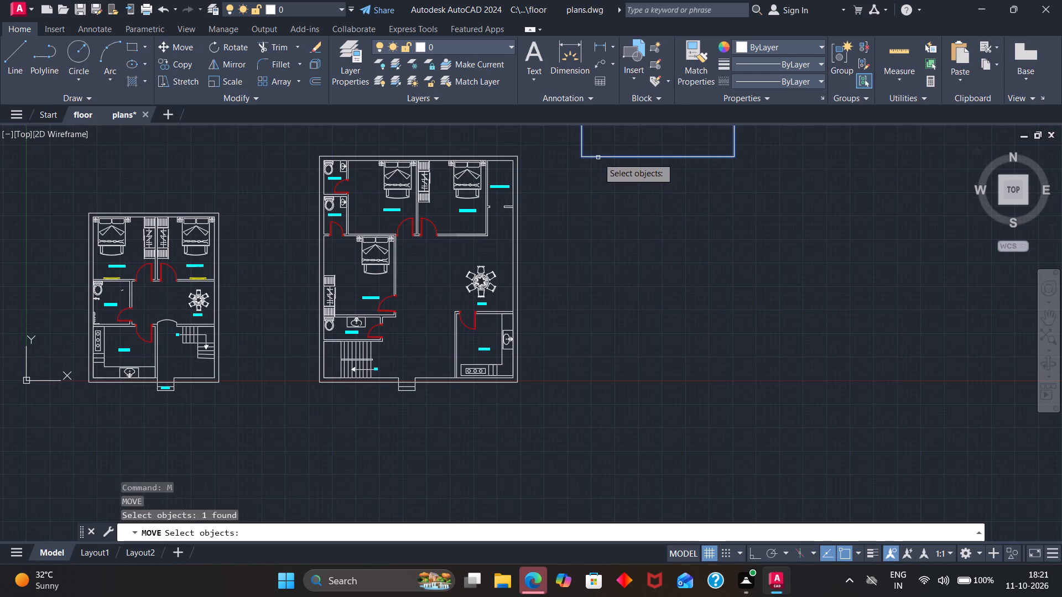
key(Return)
click(580, 156)
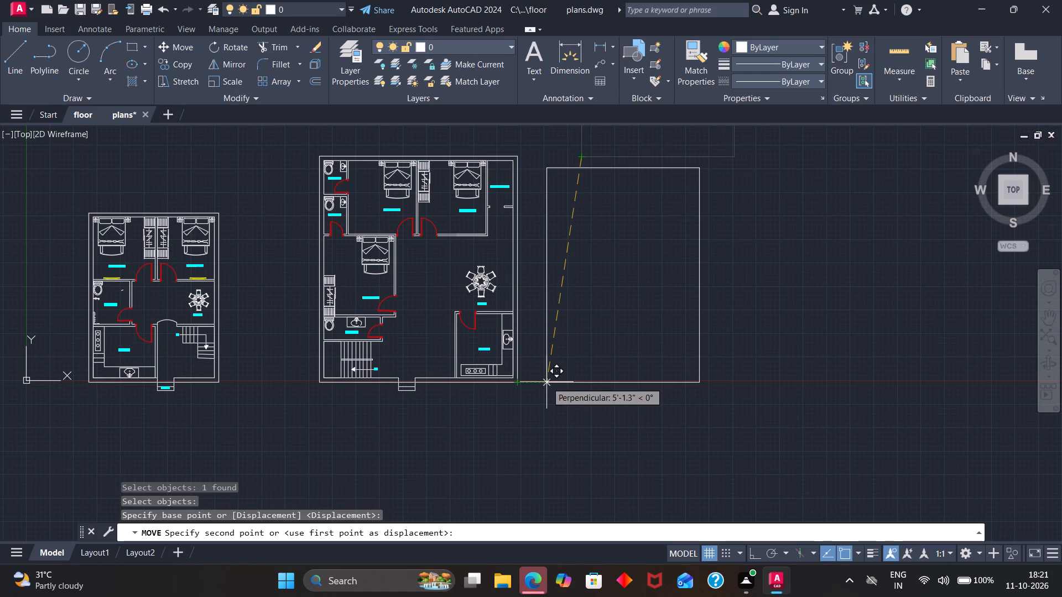
click(589, 380)
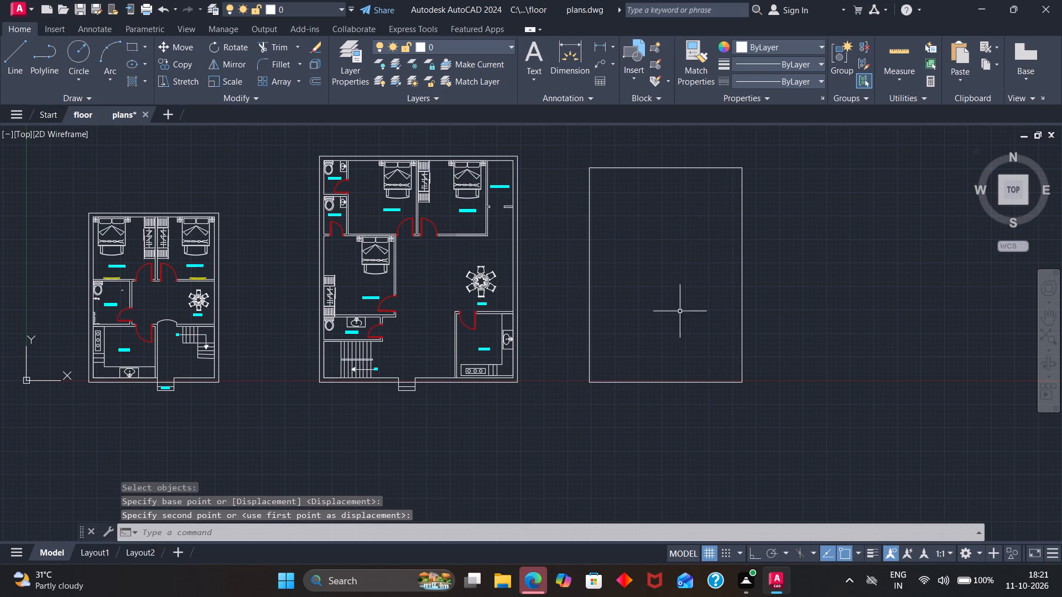
Offset the rectangle 9" inward to form the outer wall thickness.
click(657, 166)
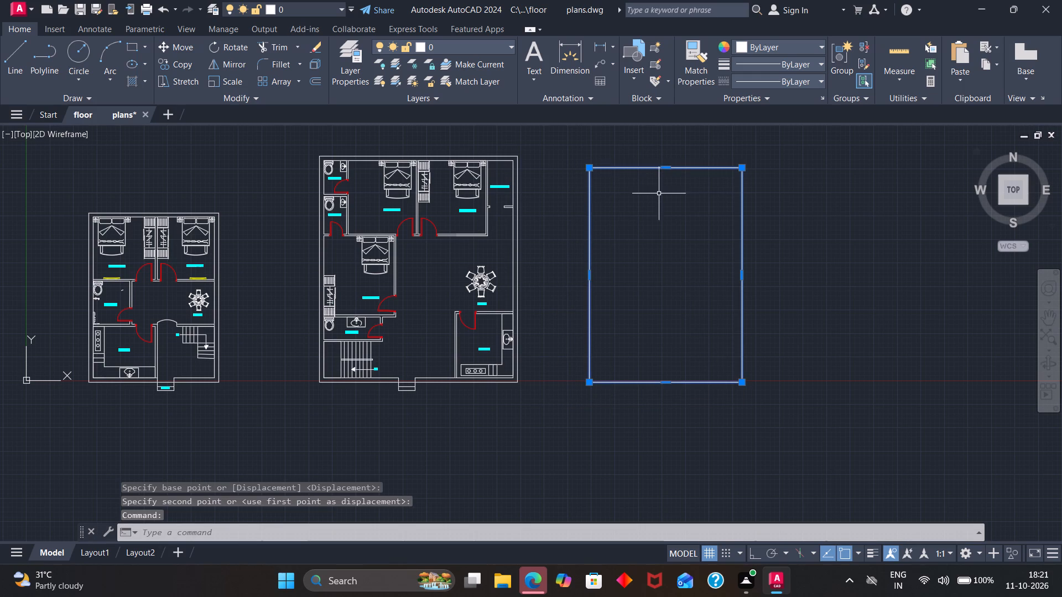
key(o)
key(Return)
key(9)
key(Return)
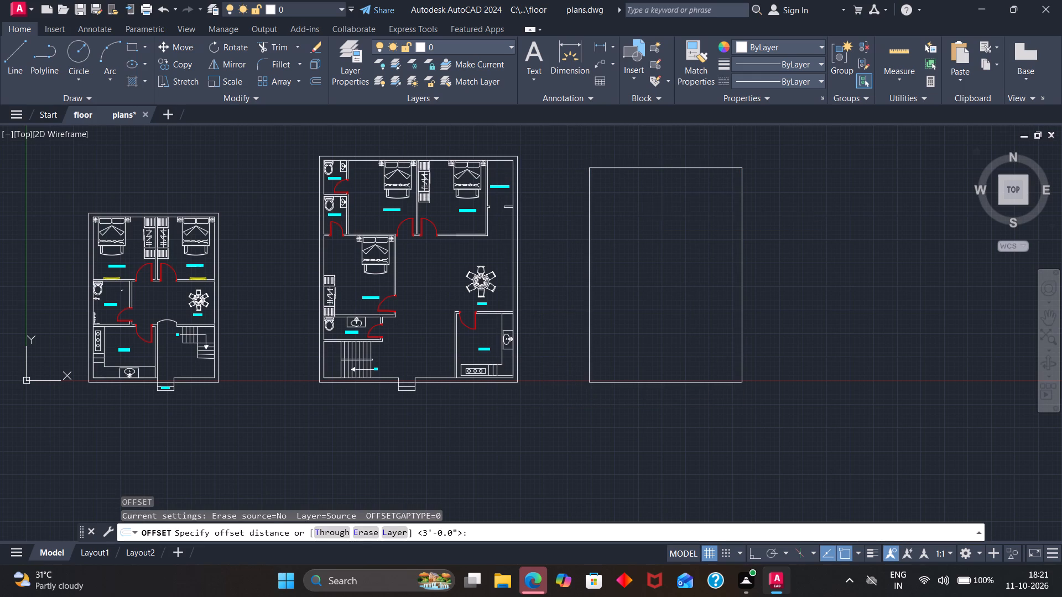
click(655, 202)
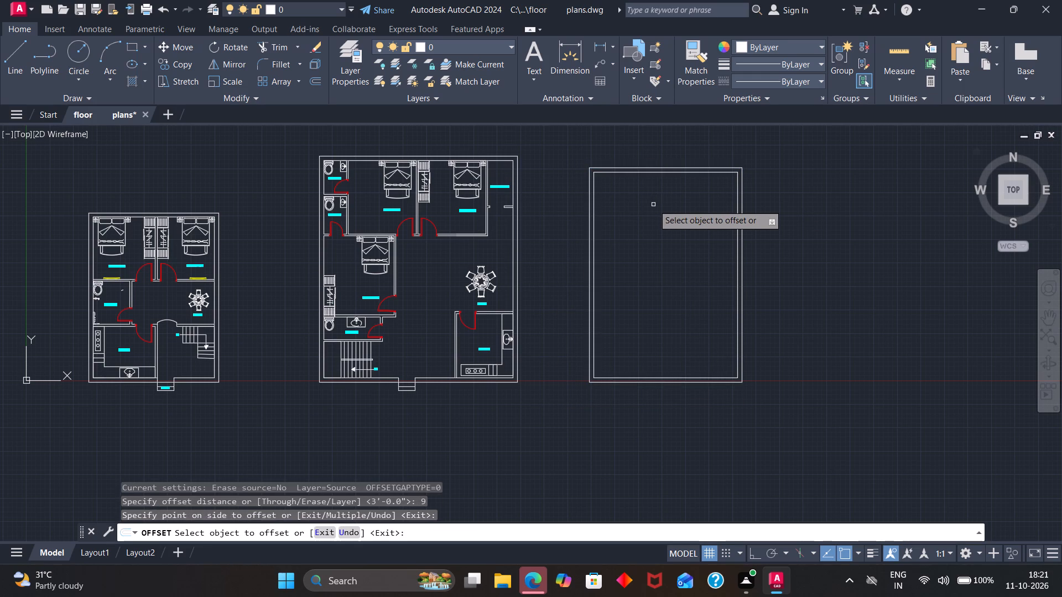
drag(646, 129, 608, 182)
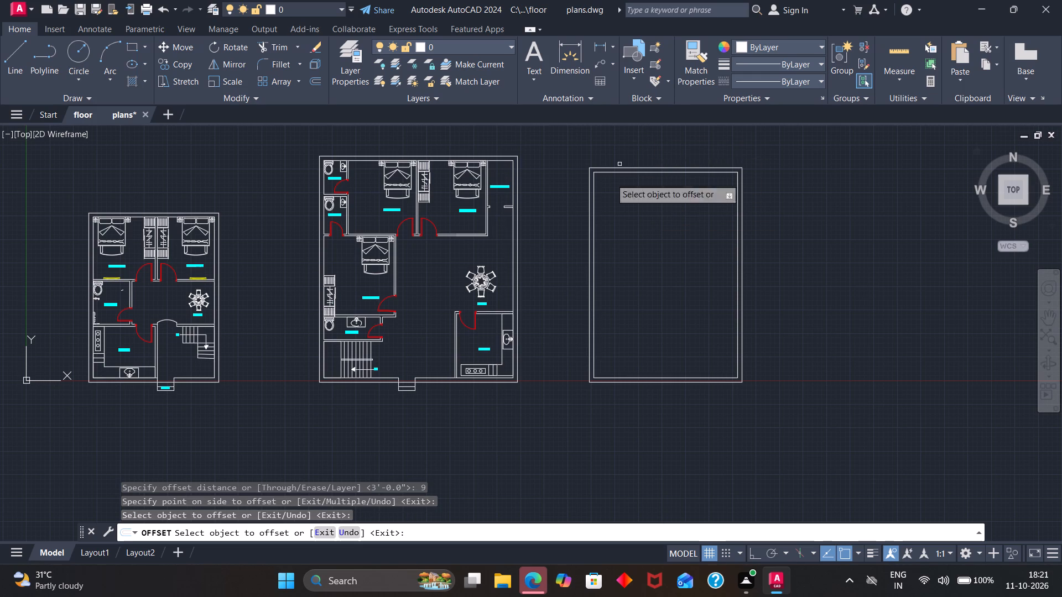
drag(608, 182, 528, 270)
key(Escape)
Explode both the outer and inner wall rectangles into separate lines.
drag(633, 154, 564, 226)
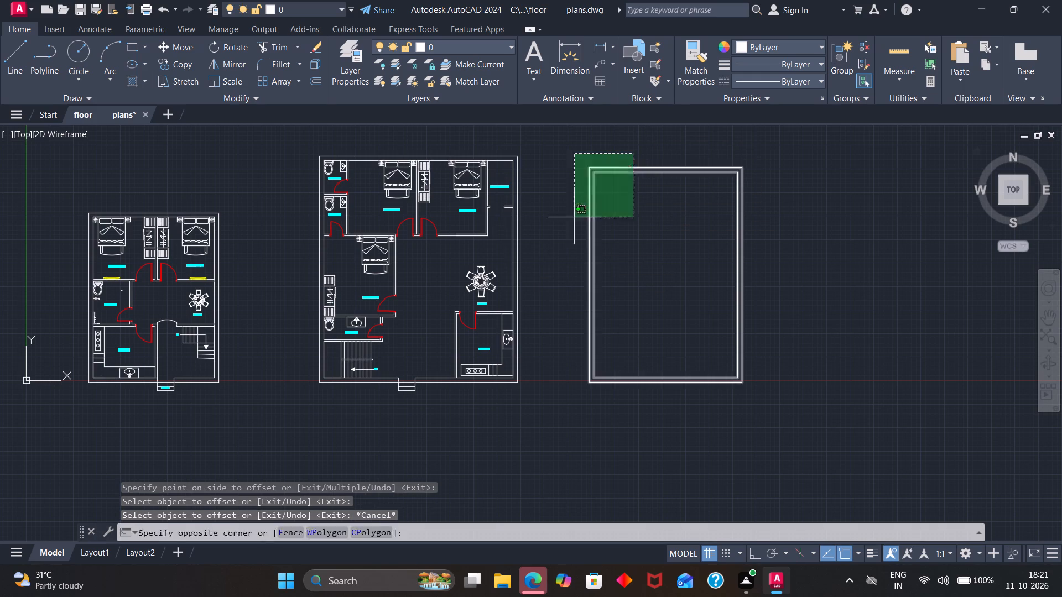
drag(564, 226, 545, 236)
key(x)
key(Return)
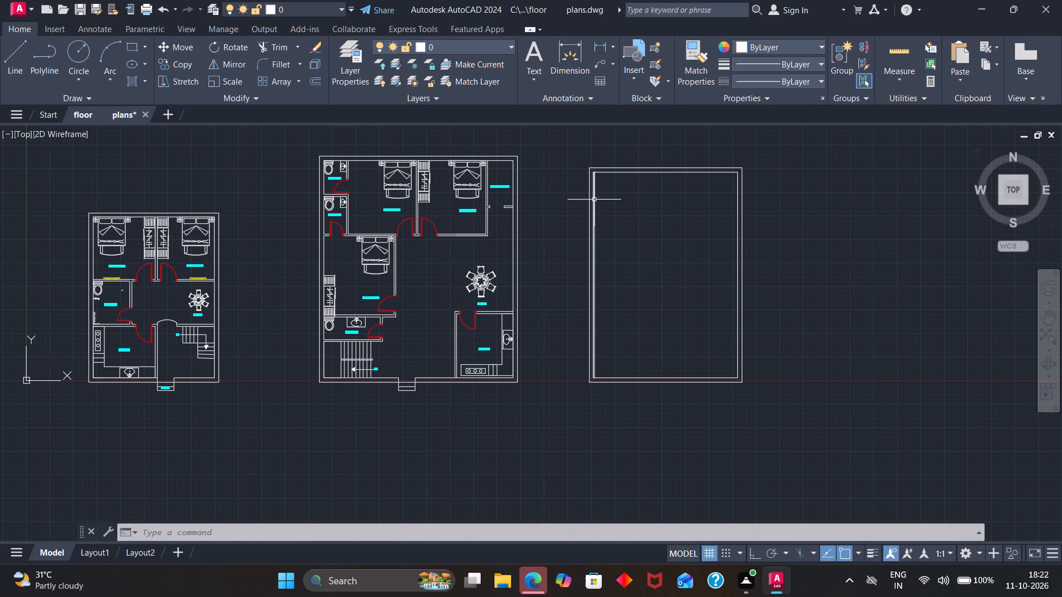
Offset the inner left wall line 12' to the right and the inner top wall line 12' downward.
key(o)
key(Return)
text(12)
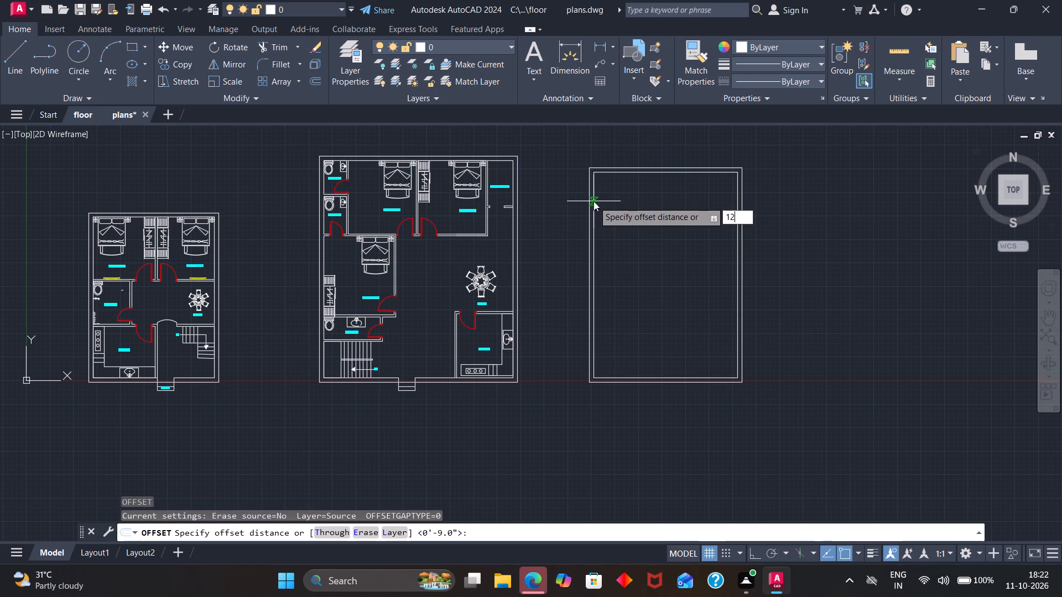
key(apostrophe)
key(Return)
click(592, 218)
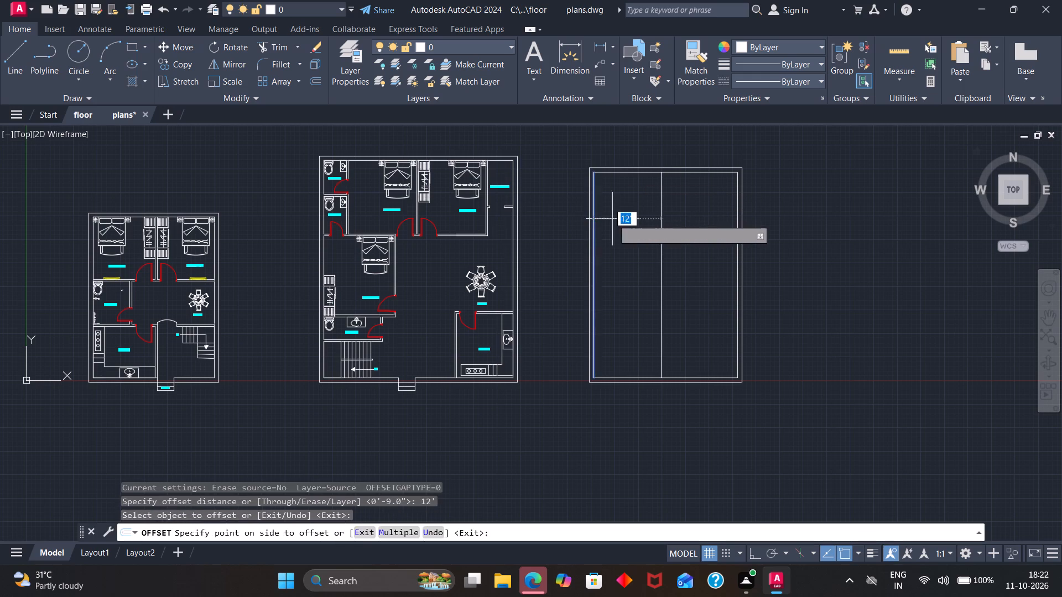
click(613, 219)
click(628, 171)
click(624, 218)
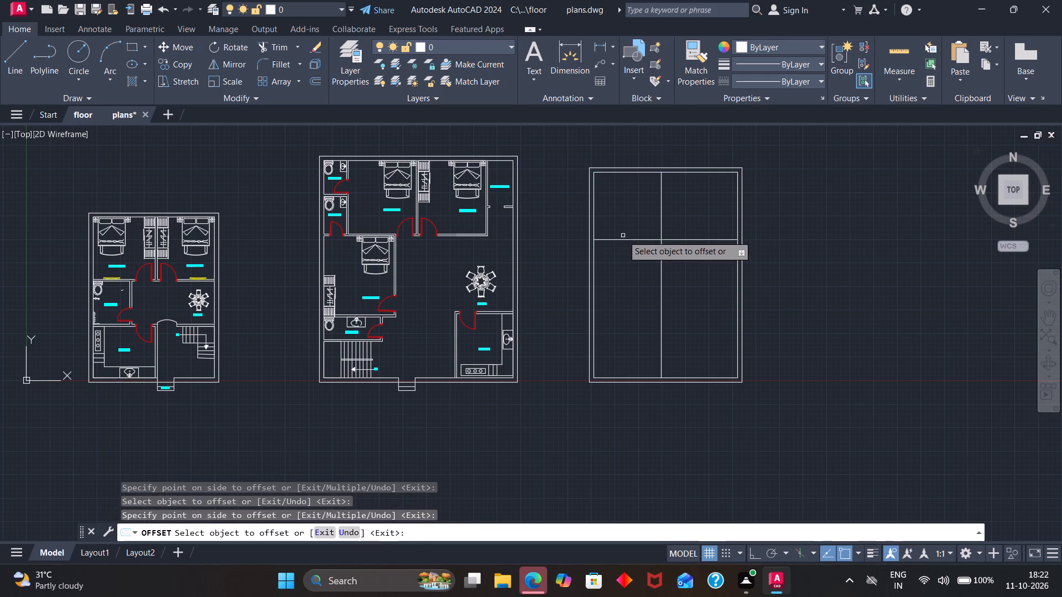
Offset the horizontal partition line 4" downward and the vertical one 4" to the right for the partition wall thickness.
click(623, 239)
key(4)
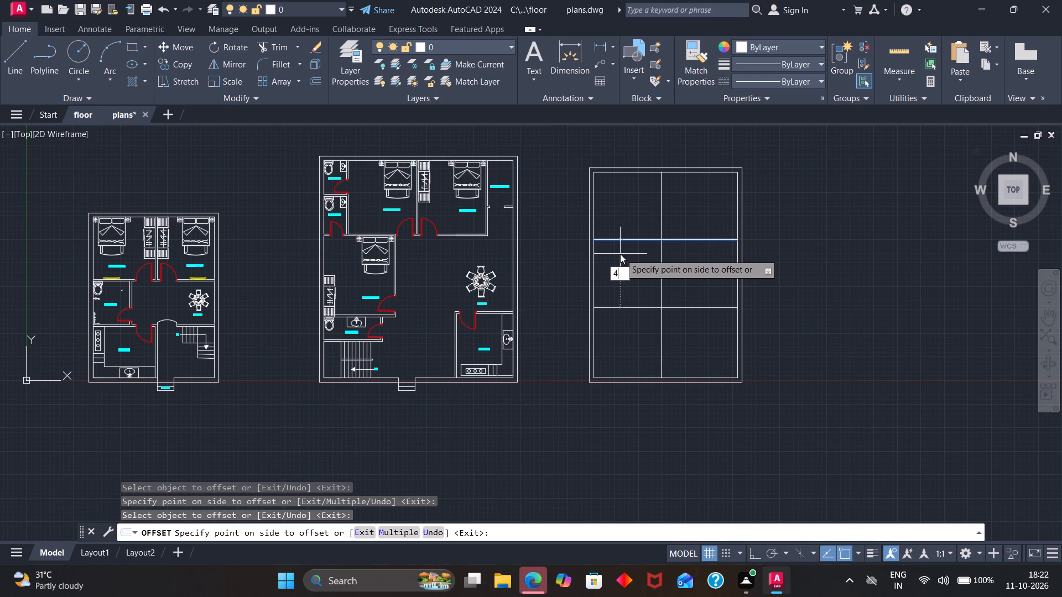
key(Return)
click(660, 225)
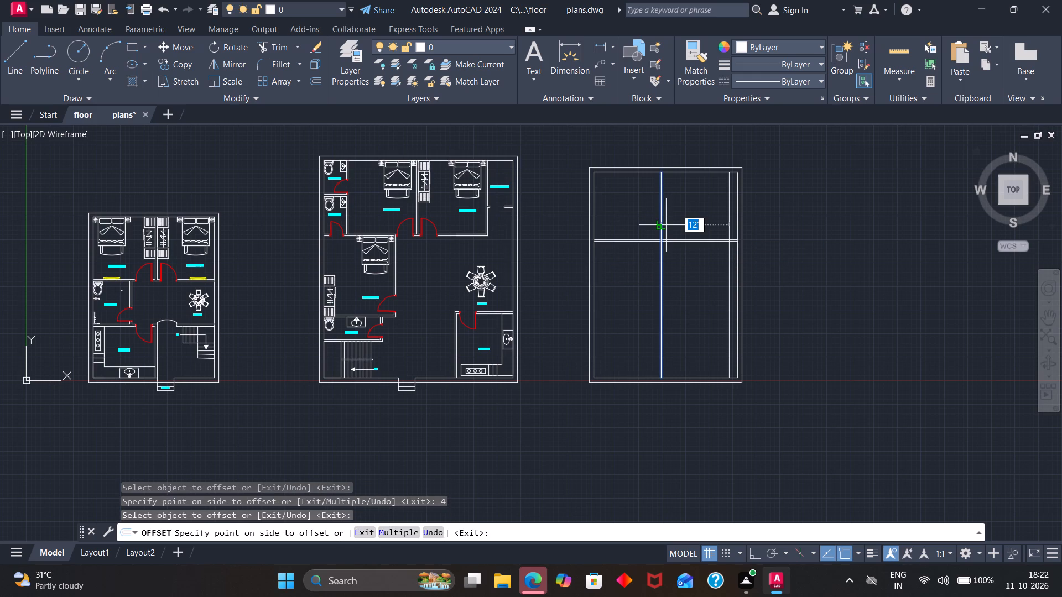
key(4)
key(Return)
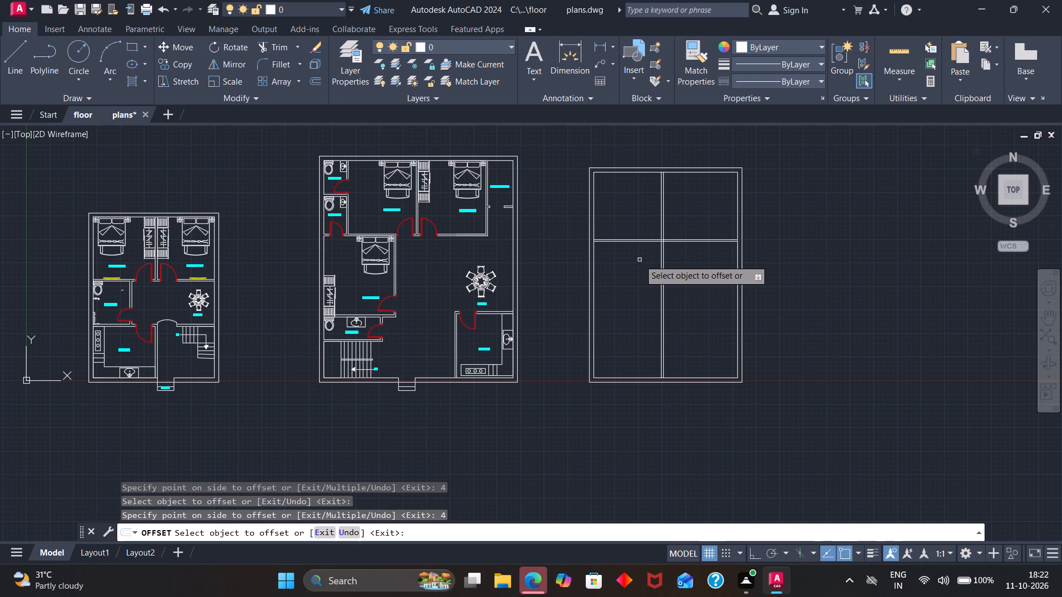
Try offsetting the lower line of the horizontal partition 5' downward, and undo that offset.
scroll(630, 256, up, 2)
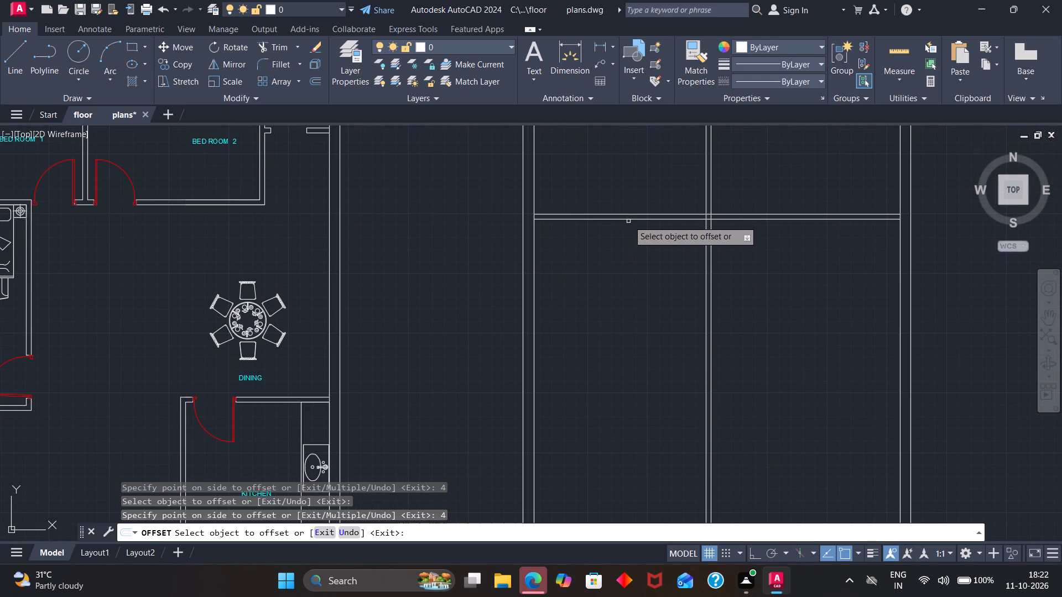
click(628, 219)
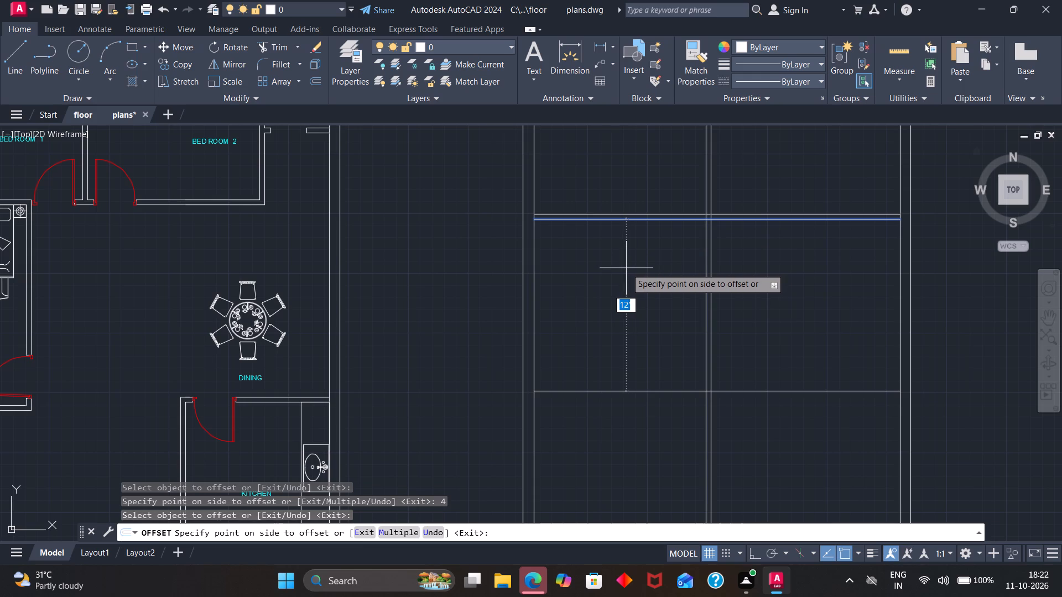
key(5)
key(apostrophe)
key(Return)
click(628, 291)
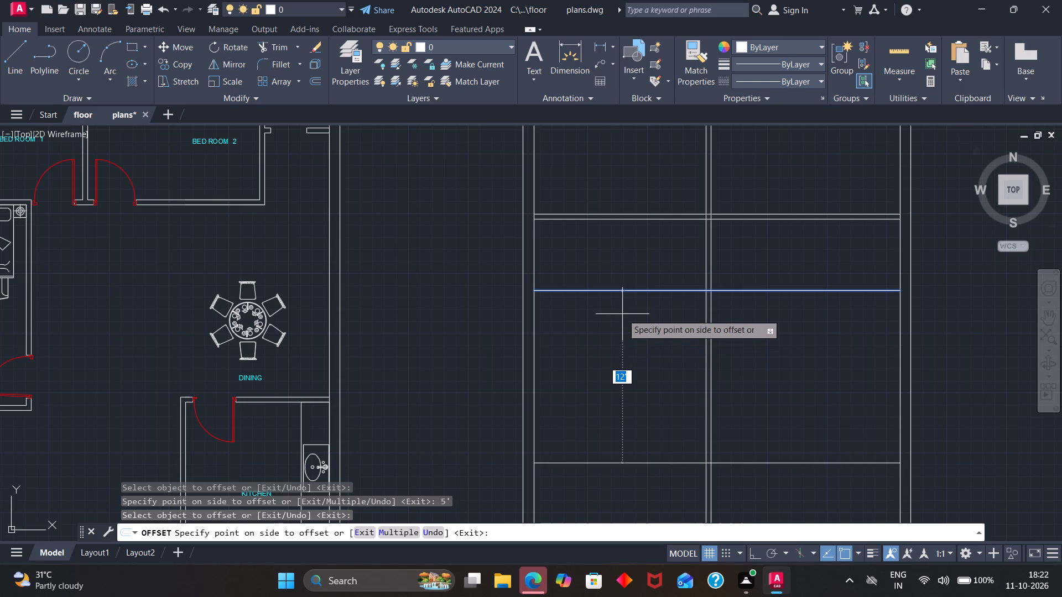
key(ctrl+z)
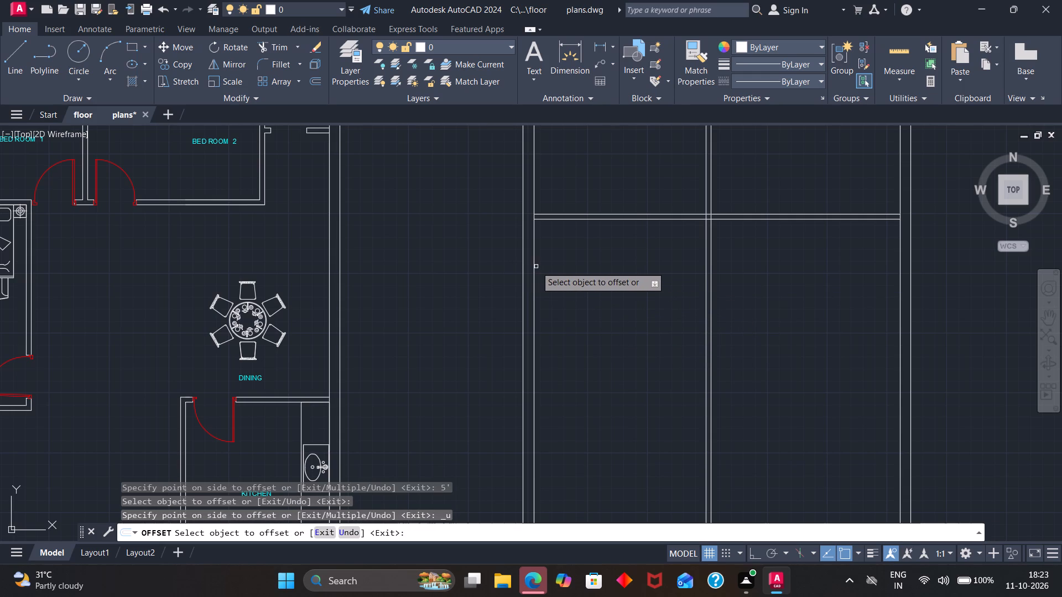
Offset the inner left wall line 5' to the right, and offset that new line 4" right for the partition thickness.
click(535, 269)
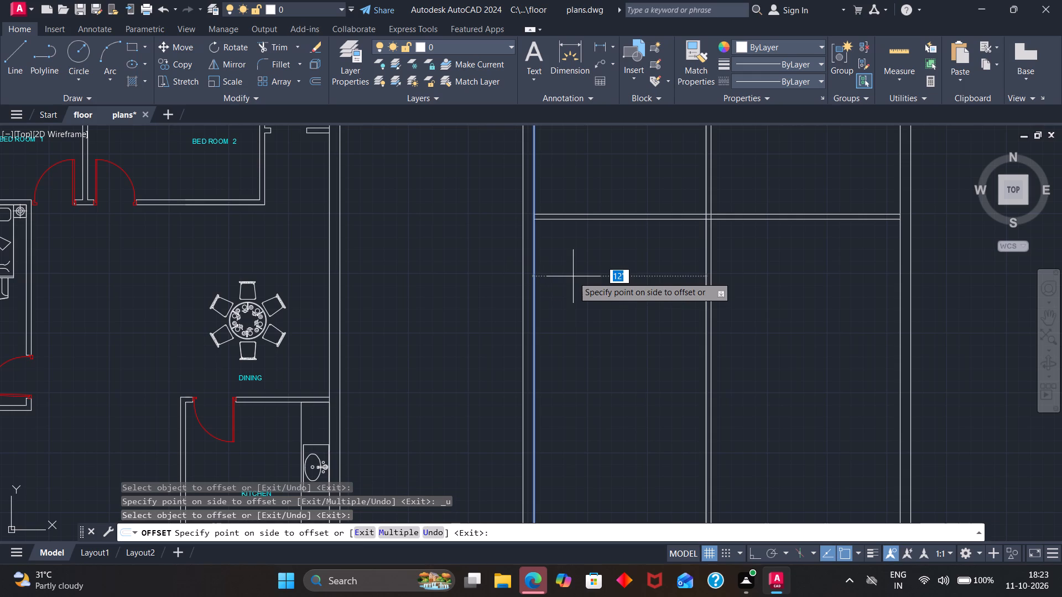
key(5)
key(apostrophe)
key(Return)
click(582, 282)
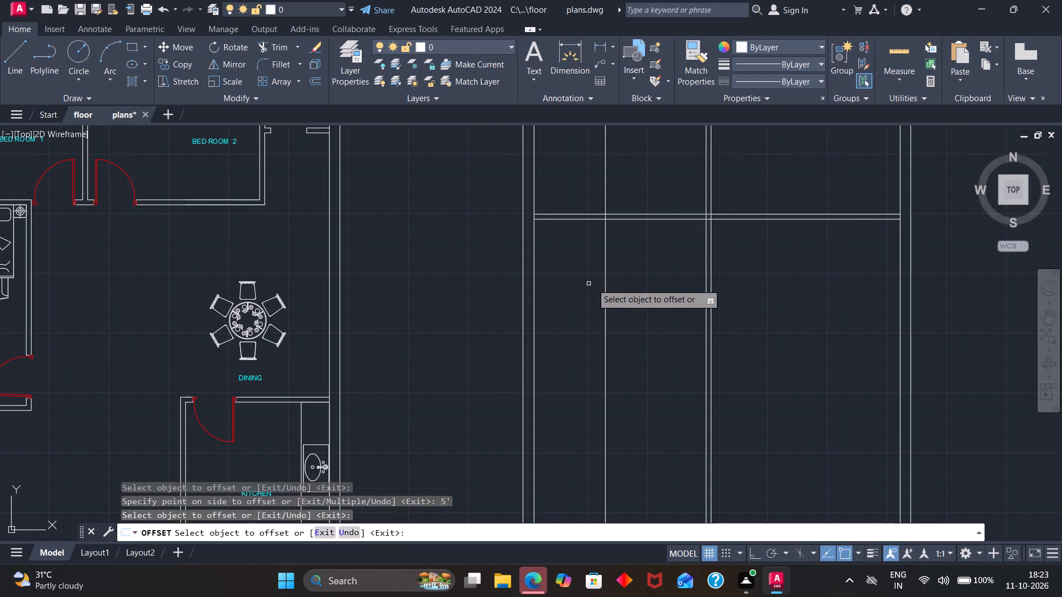
click(606, 281)
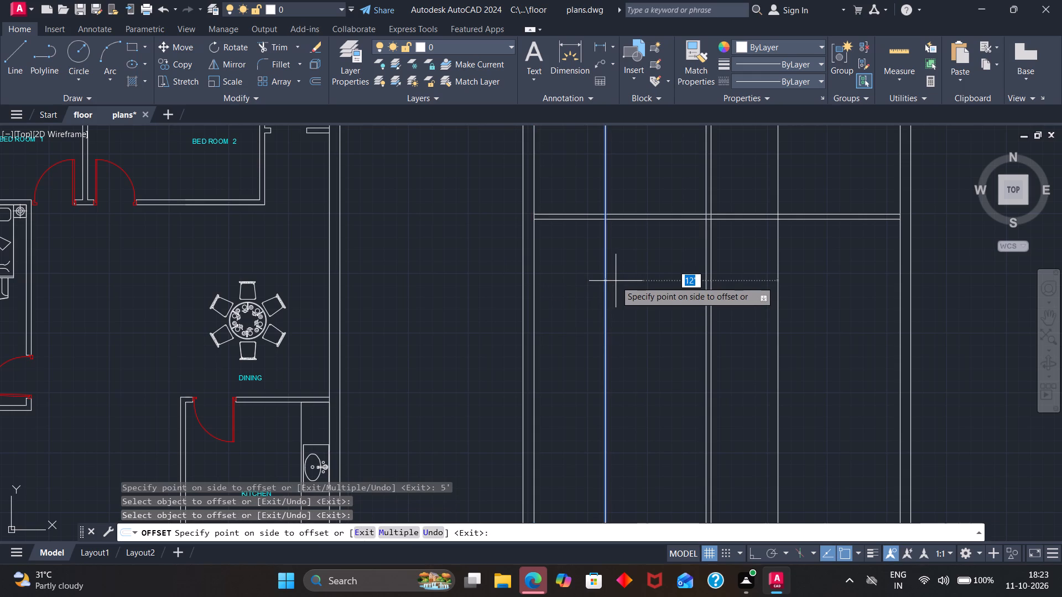
key(4)
key(Return)
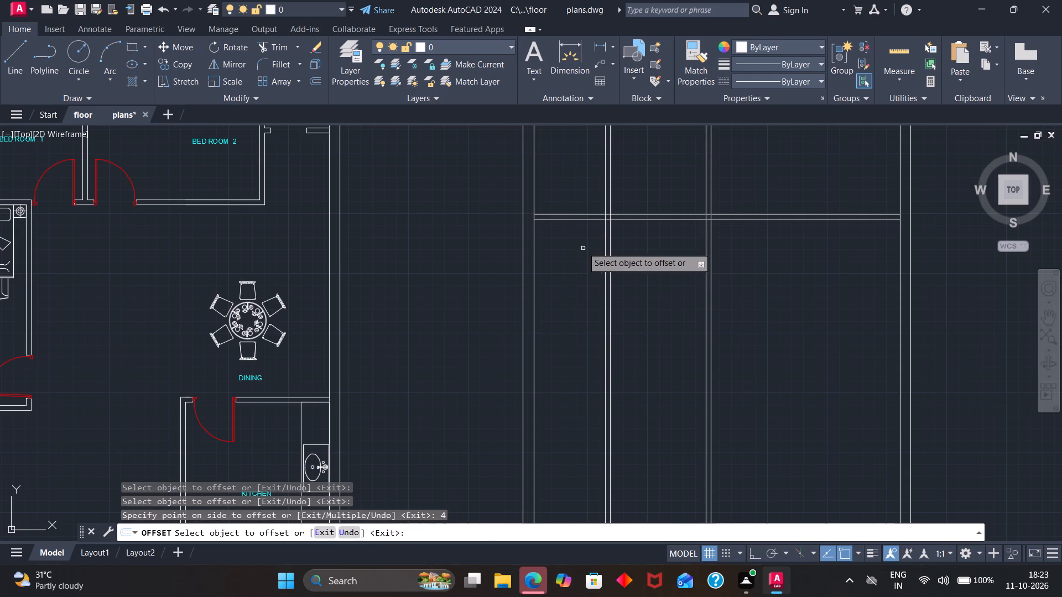
Offset the lower line of the horizontal partition 7' downward.
click(579, 219)
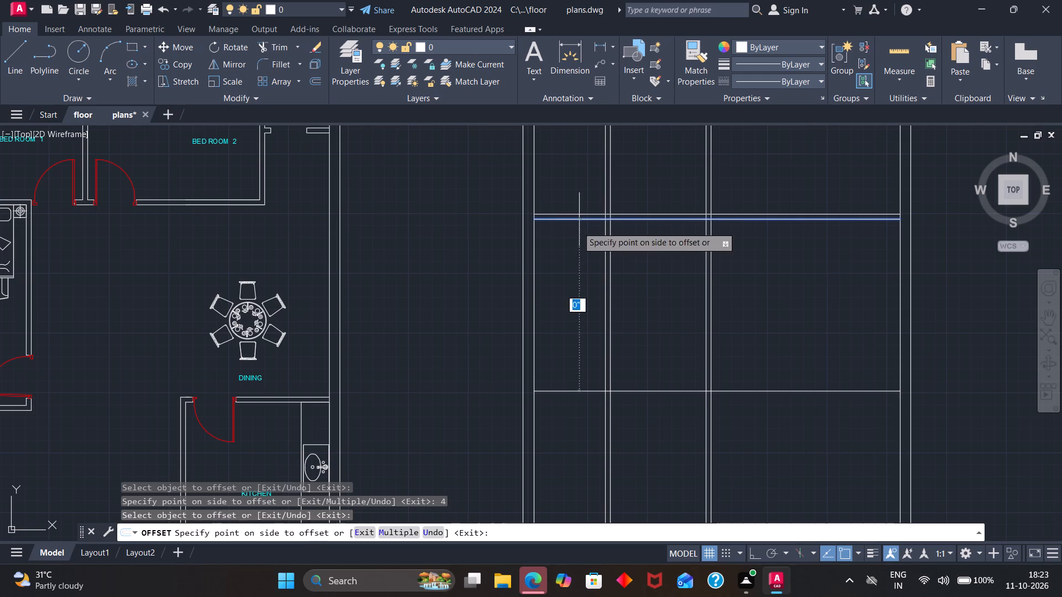
key(7)
key(apostrophe)
key(Return)
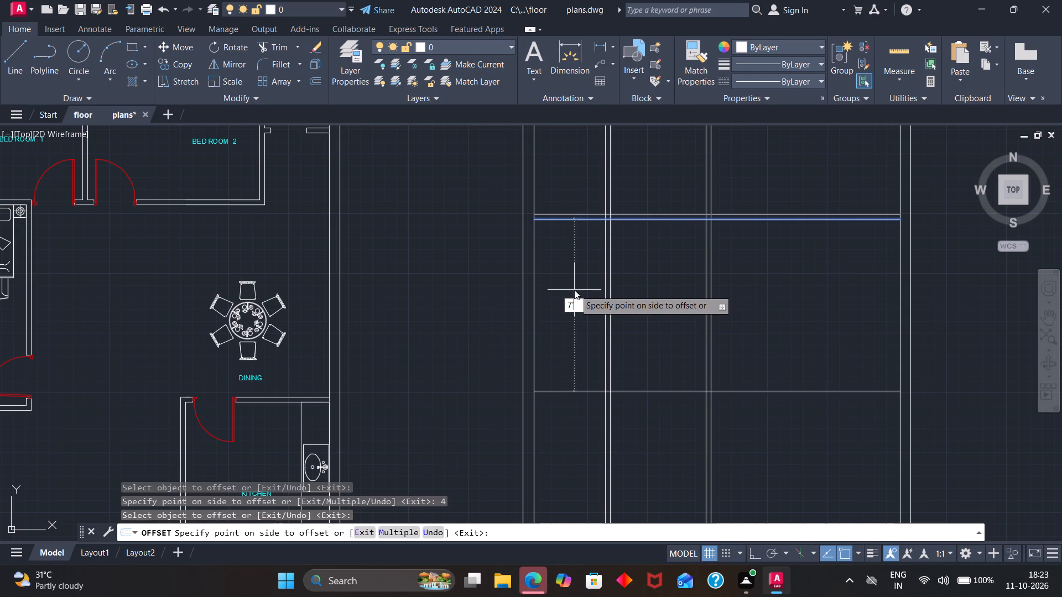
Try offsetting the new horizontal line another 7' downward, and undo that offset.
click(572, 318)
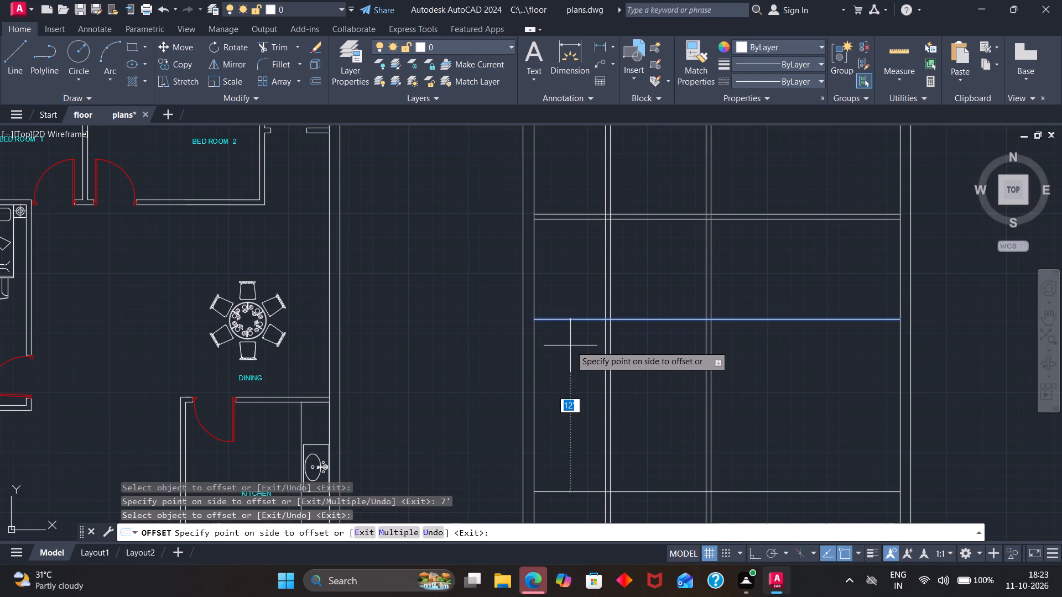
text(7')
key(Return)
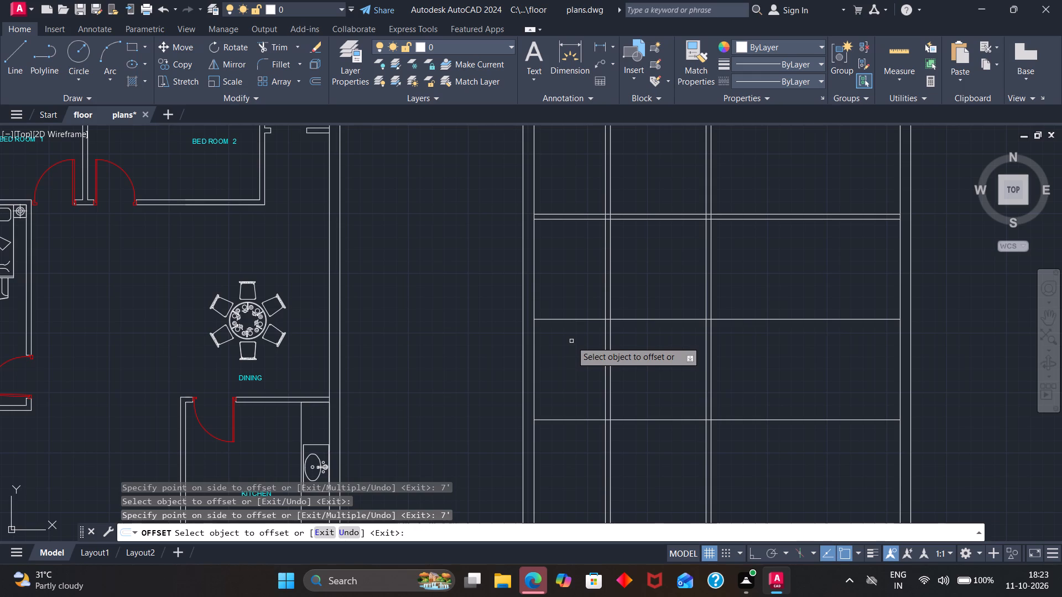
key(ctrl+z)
Offset the new horizontal line 4" downward to give the second horizontal partition its thickness.
click(577, 320)
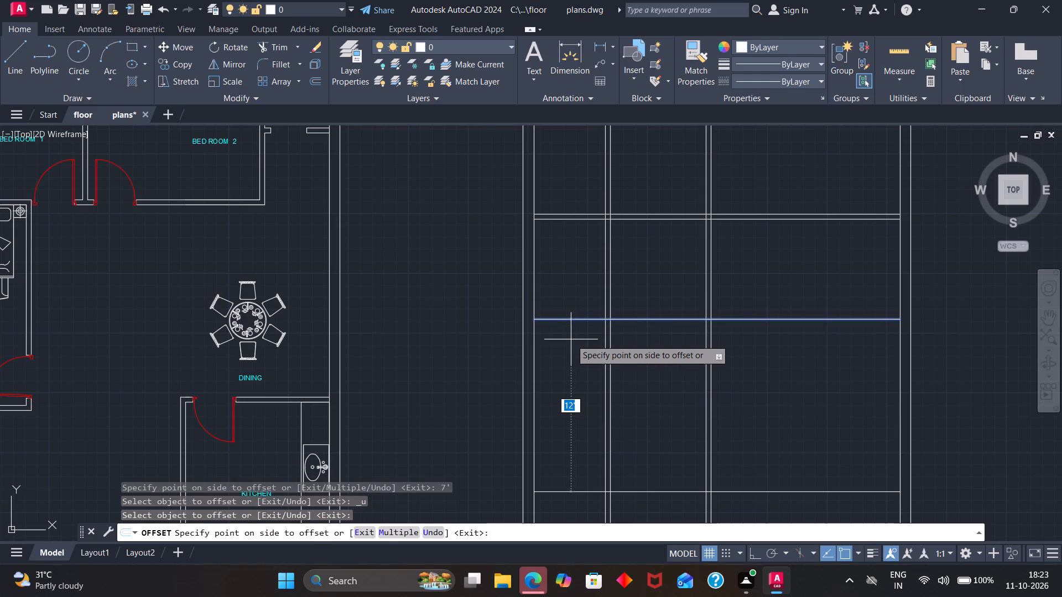
key(4)
key(Return)
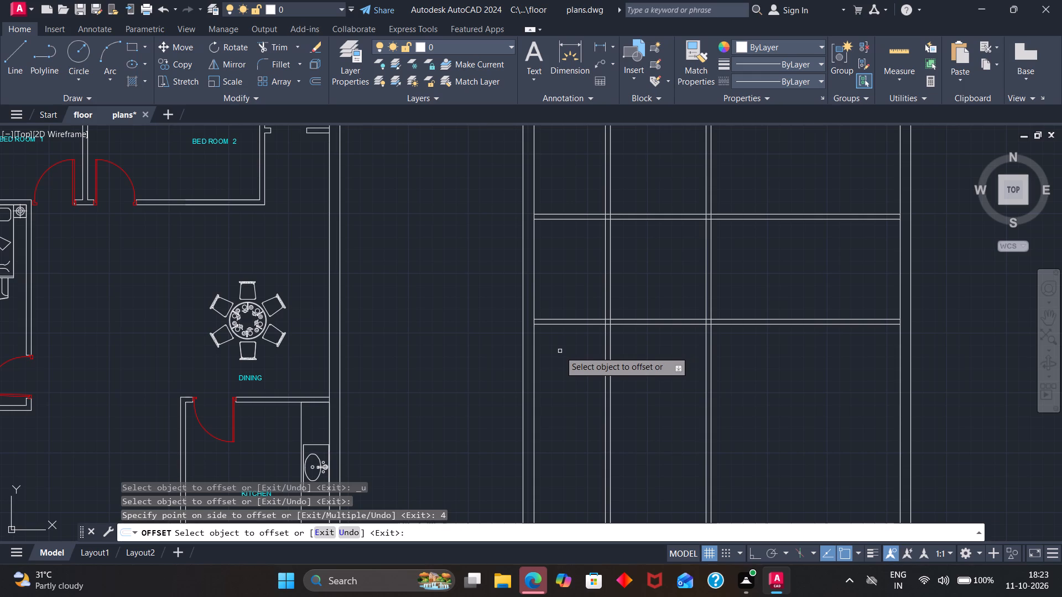
Offset the second horizontal partition's lower line 8' downward, and offset the resulting line 4" downward for the third partition.
click(569, 323)
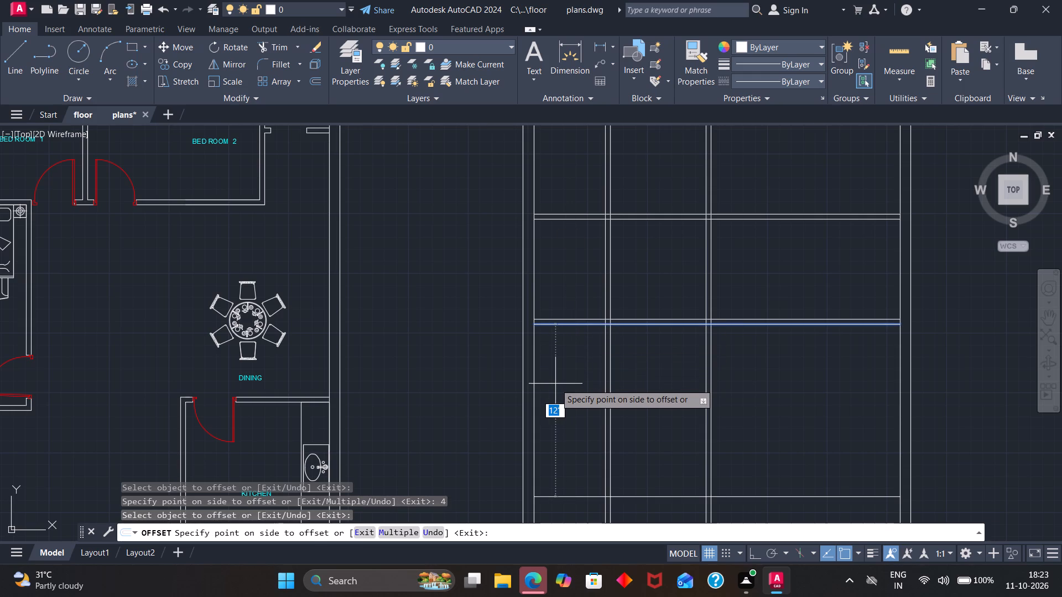
scroll(555, 383, down, 1)
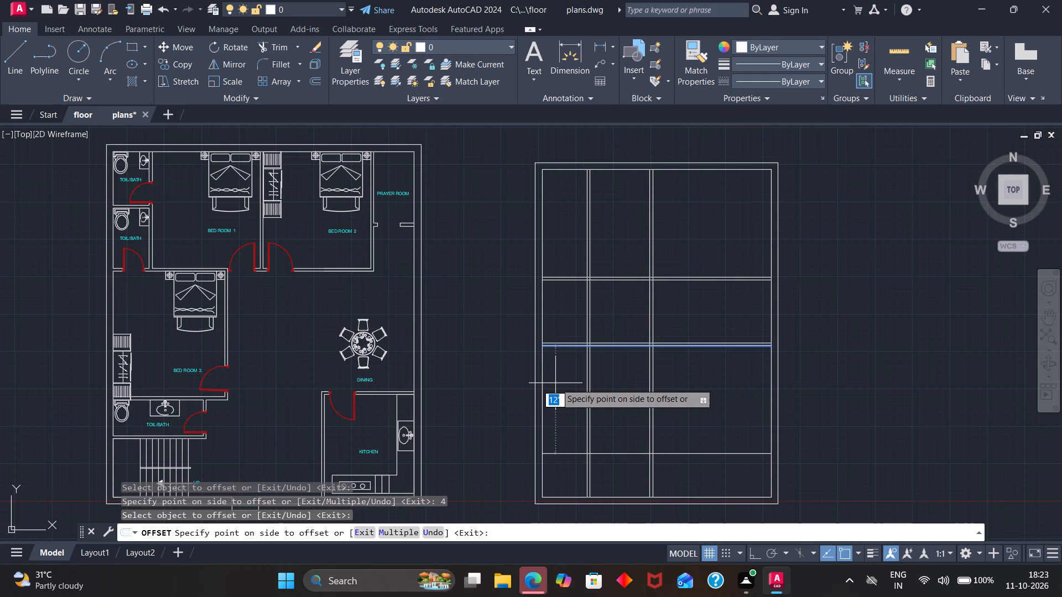
text(8')
key(Return)
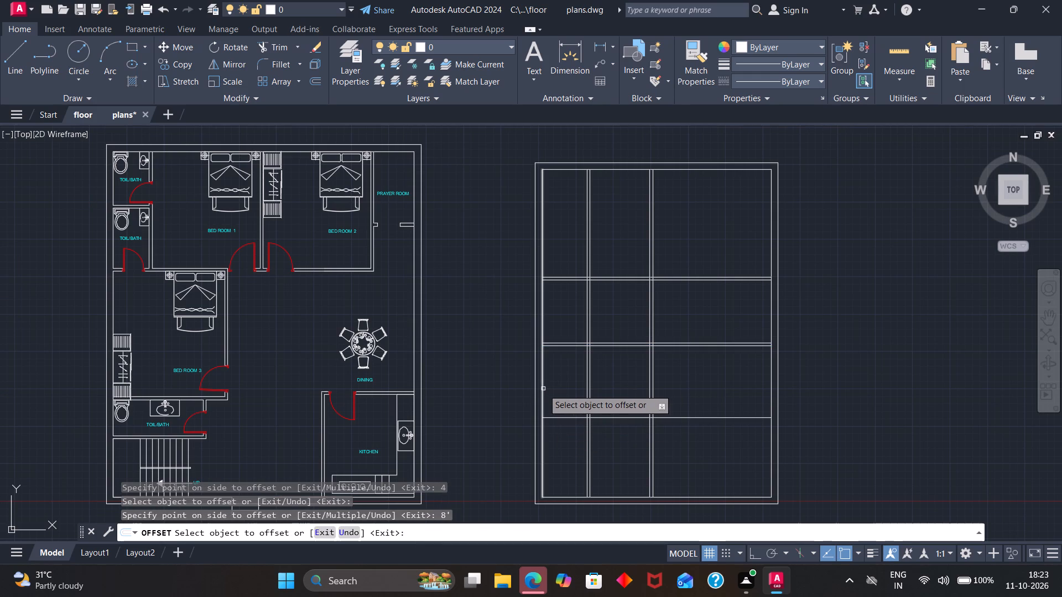
click(564, 417)
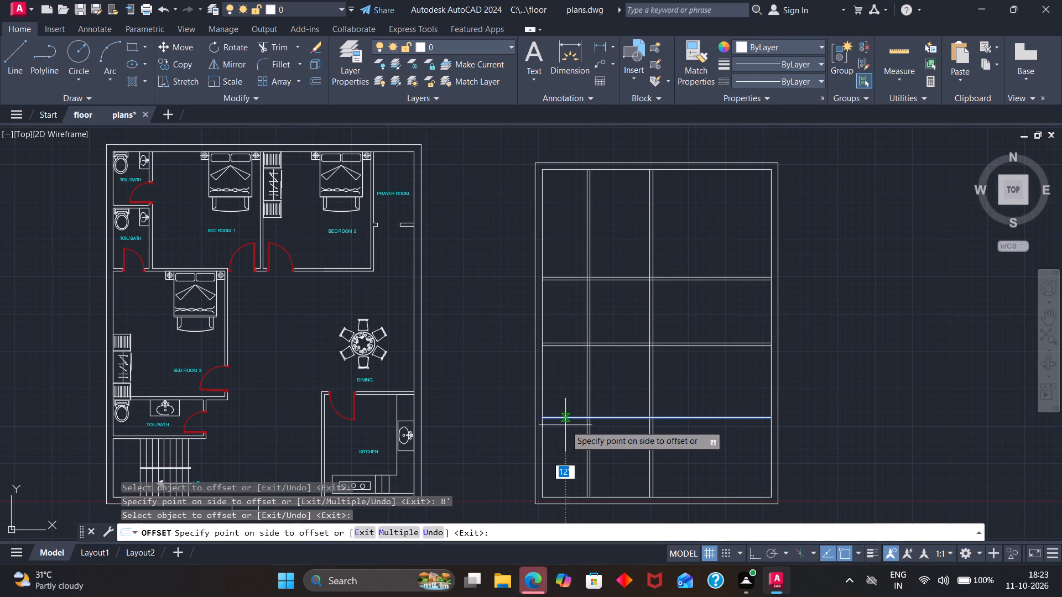
key(4)
key(Return)
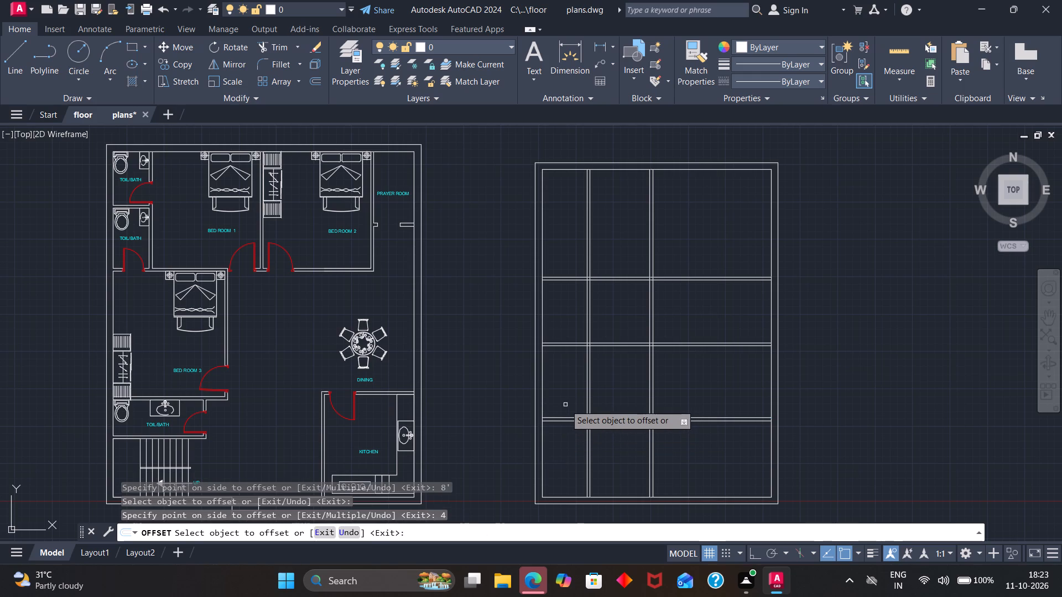
Offset the inner left wall line 7'5" to the right, and offset that new line 4" right for the partition thickness.
click(543, 399)
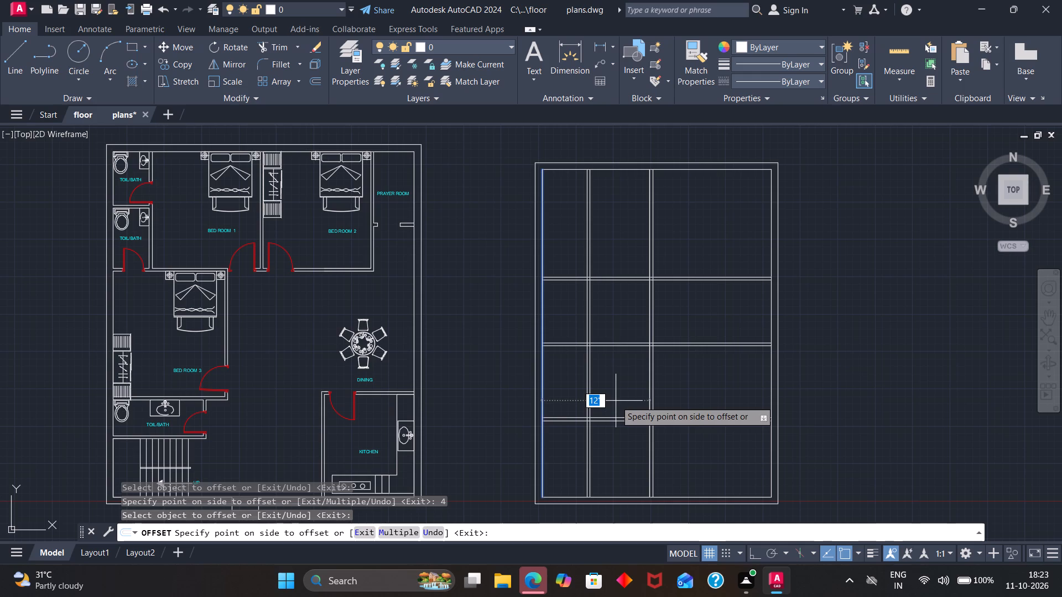
key(7)
key(apostrophe)
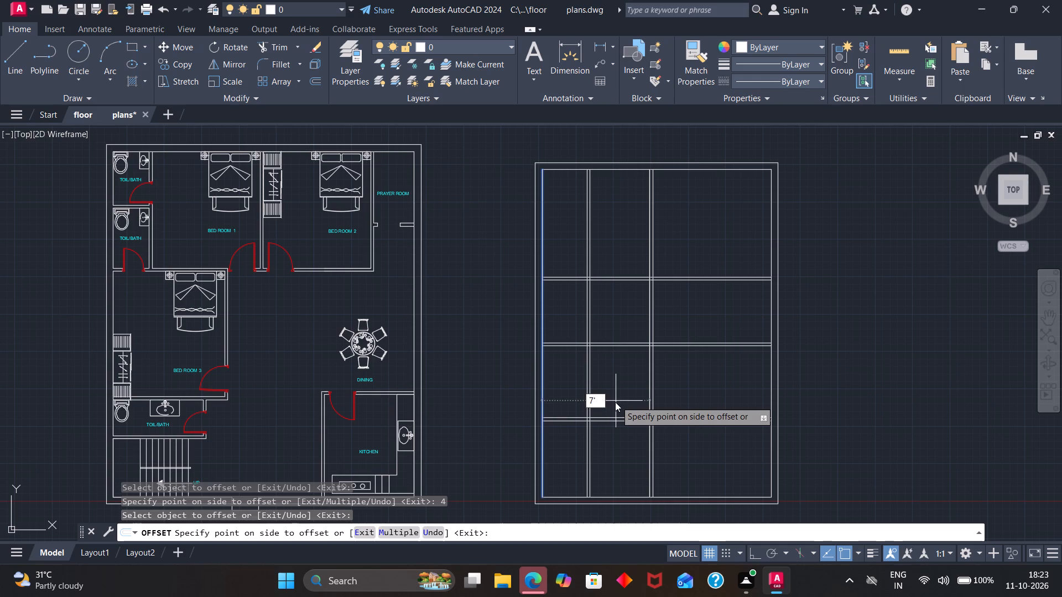
key(5)
key(Return)
click(610, 402)
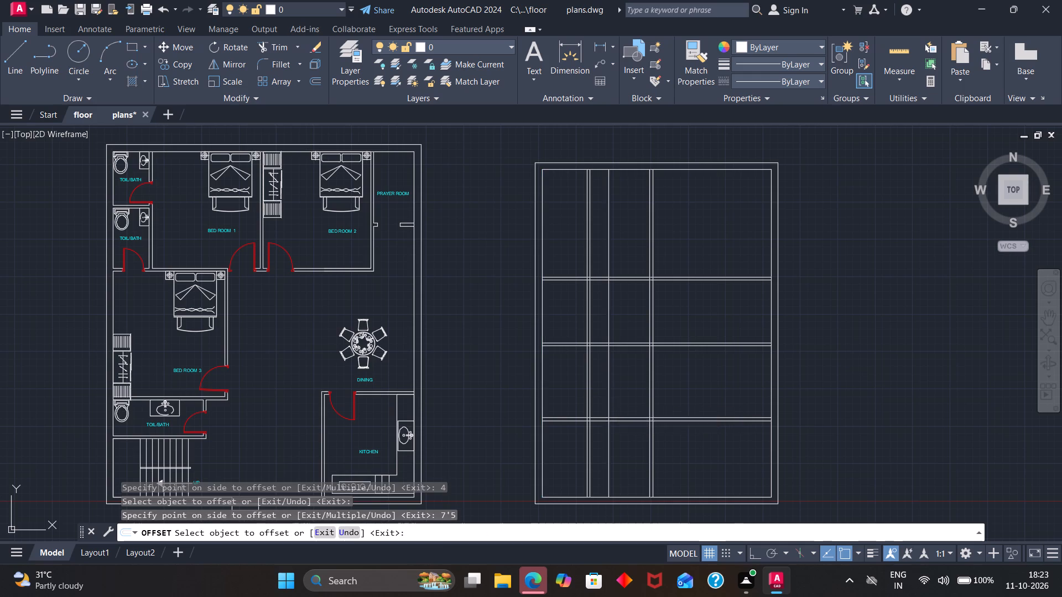
key(4)
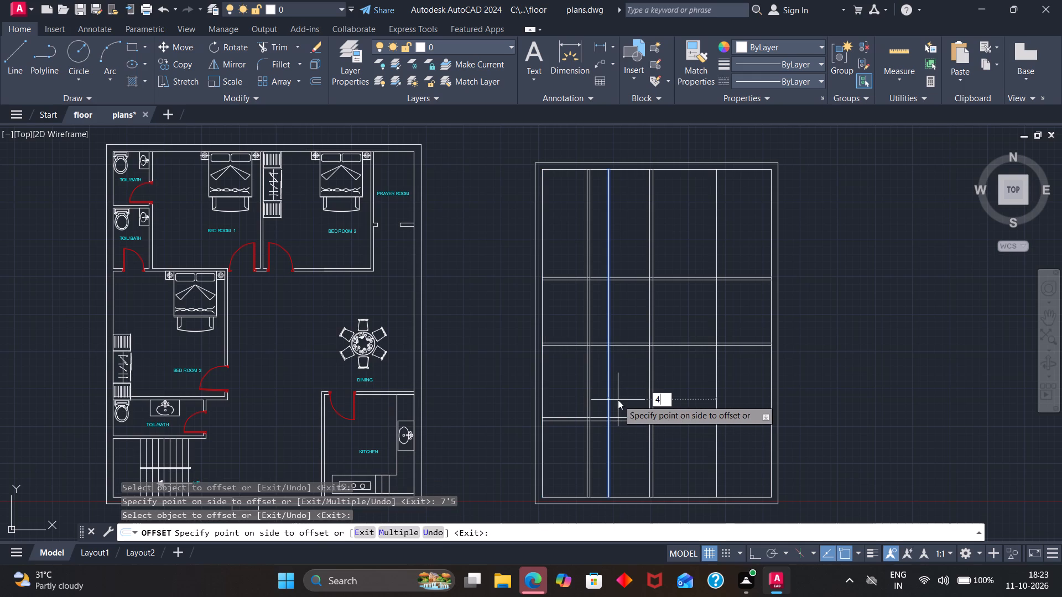
key(Return)
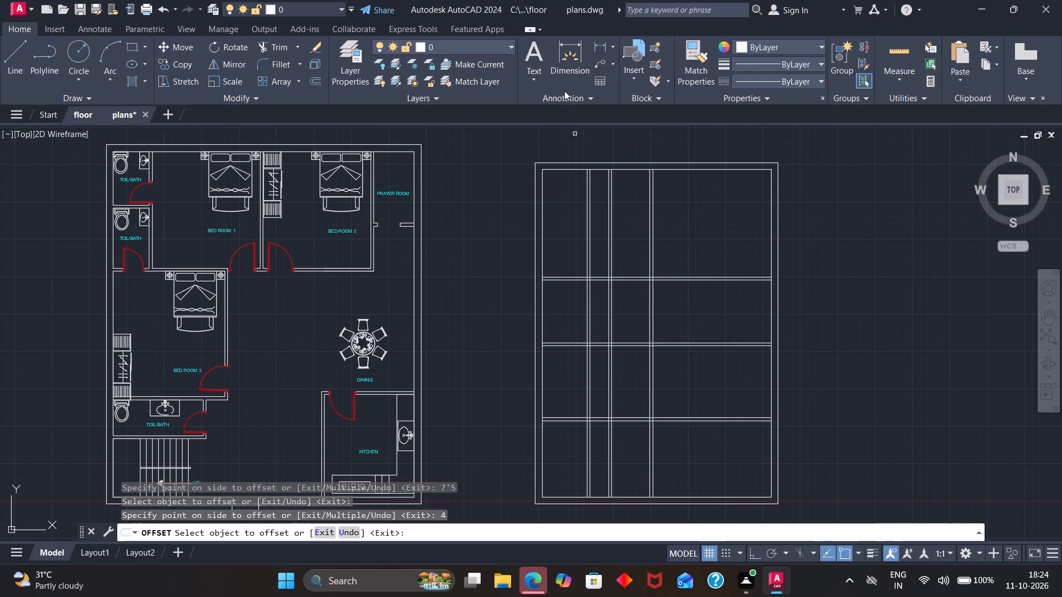
Trim the vertical partitions: keep the 5' one only in the second row, the 7'5" one only in the third; clear the 12' one from the second.
click(279, 40)
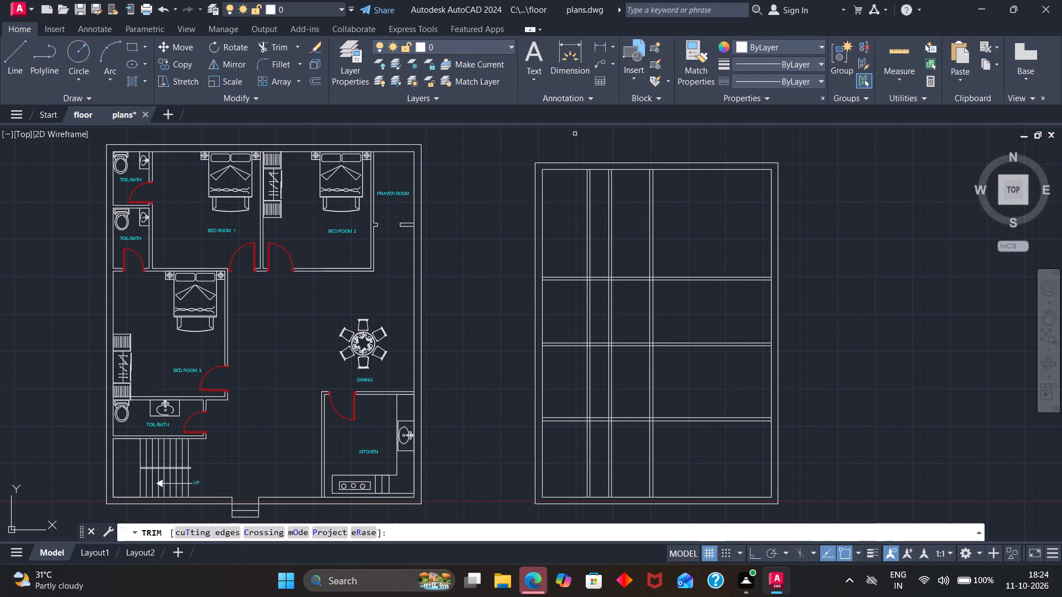
drag(623, 212, 545, 263)
scroll(600, 222, down, 1)
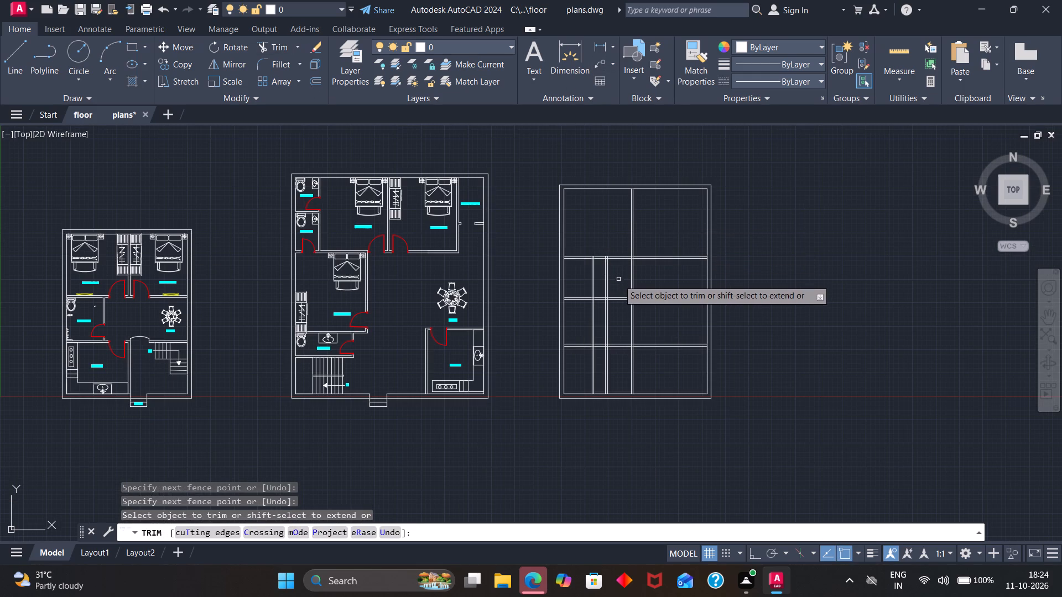
drag(619, 280, 603, 289)
drag(618, 369, 584, 368)
scroll(595, 355, down, 2)
scroll(601, 353, up, 3)
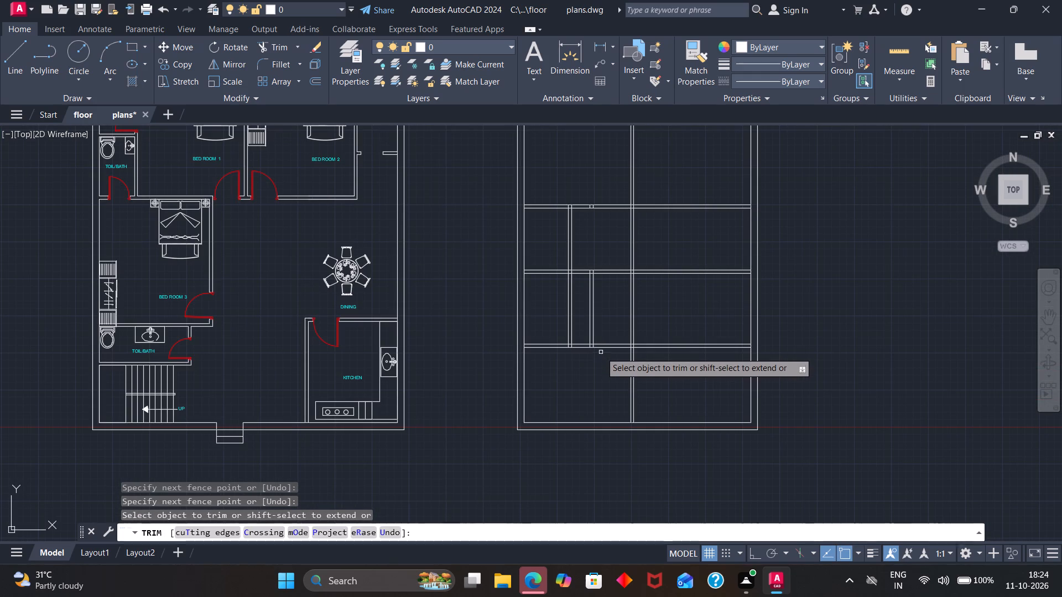
drag(584, 315, 563, 320)
scroll(570, 312, down, 1)
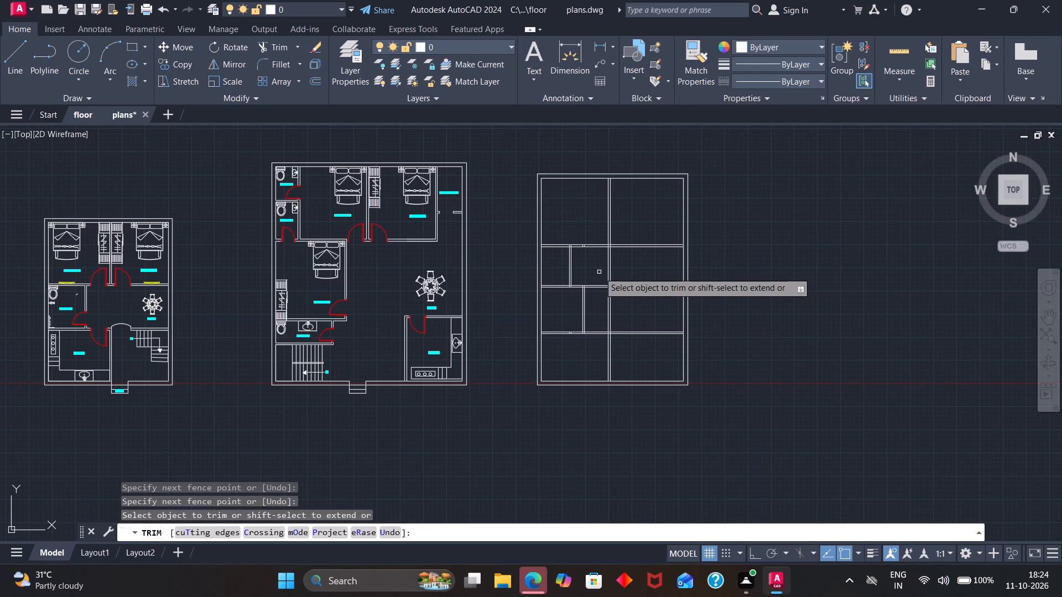
drag(599, 269, 636, 256)
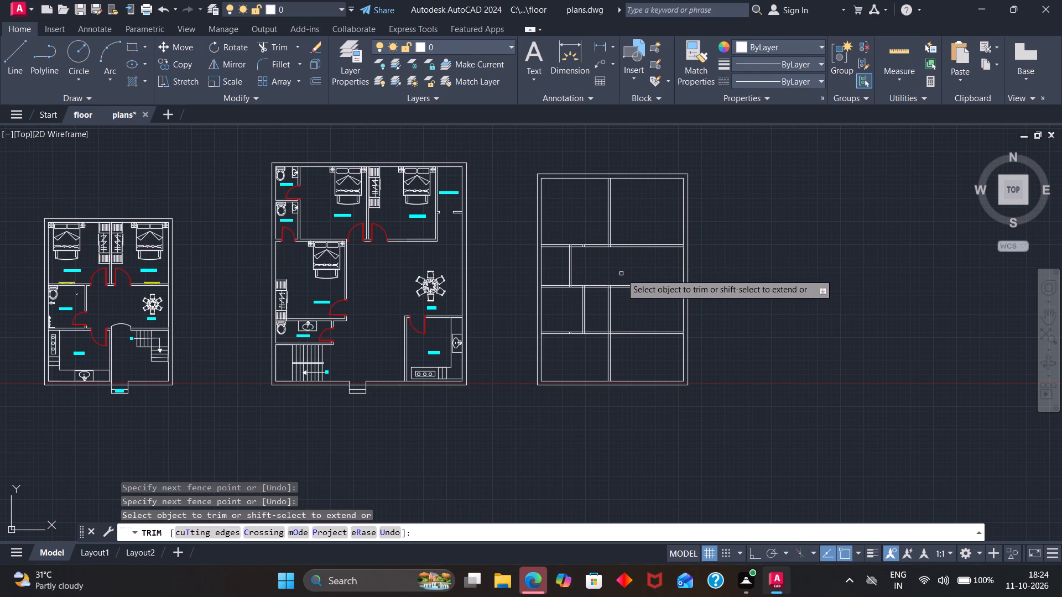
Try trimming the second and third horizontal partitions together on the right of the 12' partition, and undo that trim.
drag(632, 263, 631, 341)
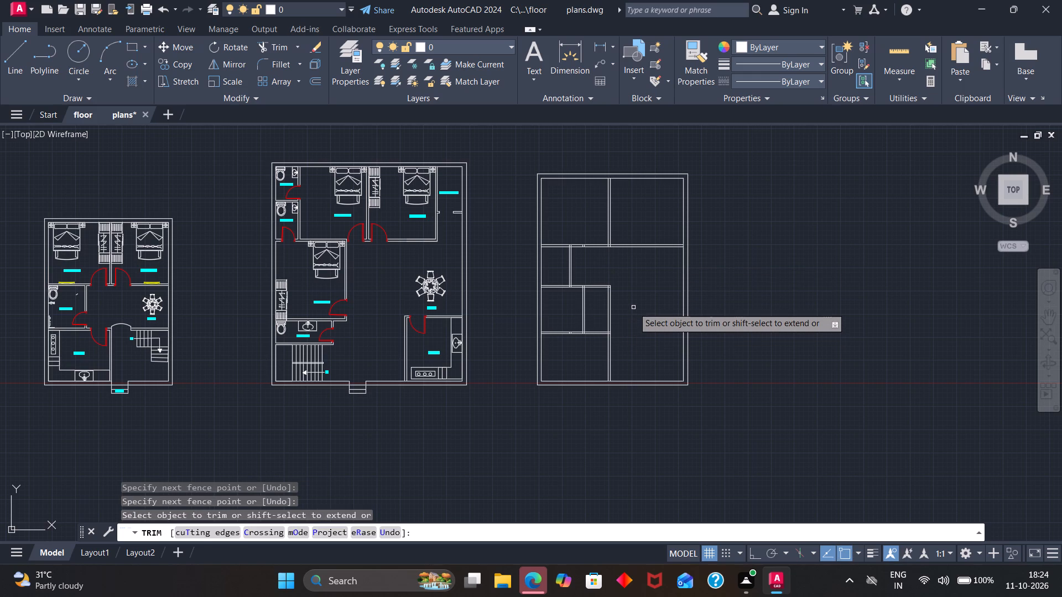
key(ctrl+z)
Trim the second horizontal partition right of the 7'5" partition and the 12' partition in the third row, including leftover stubs.
drag(634, 277, 634, 310)
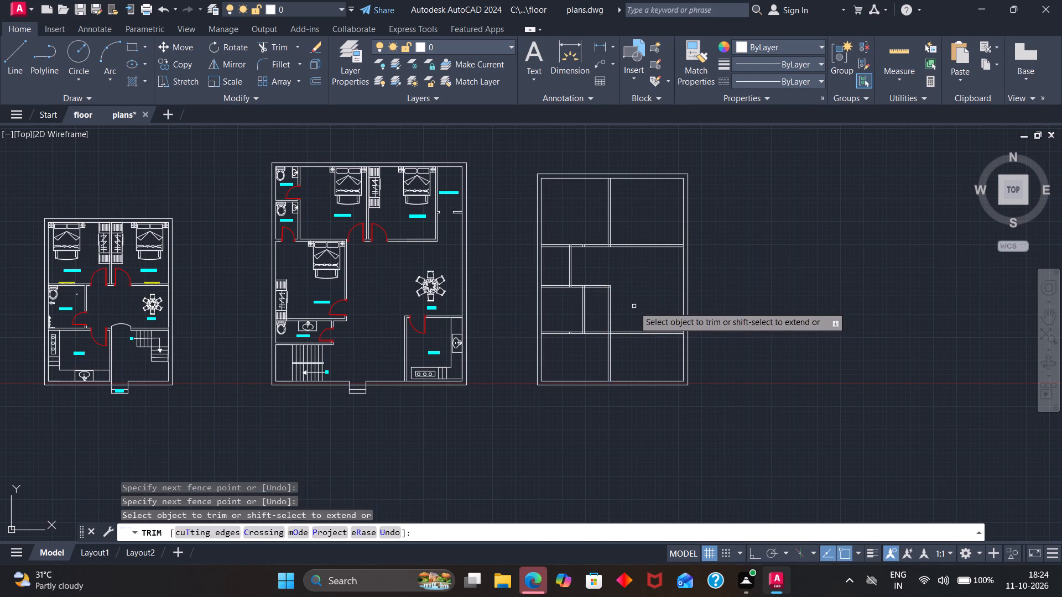
drag(631, 303, 601, 307)
drag(602, 306, 606, 281)
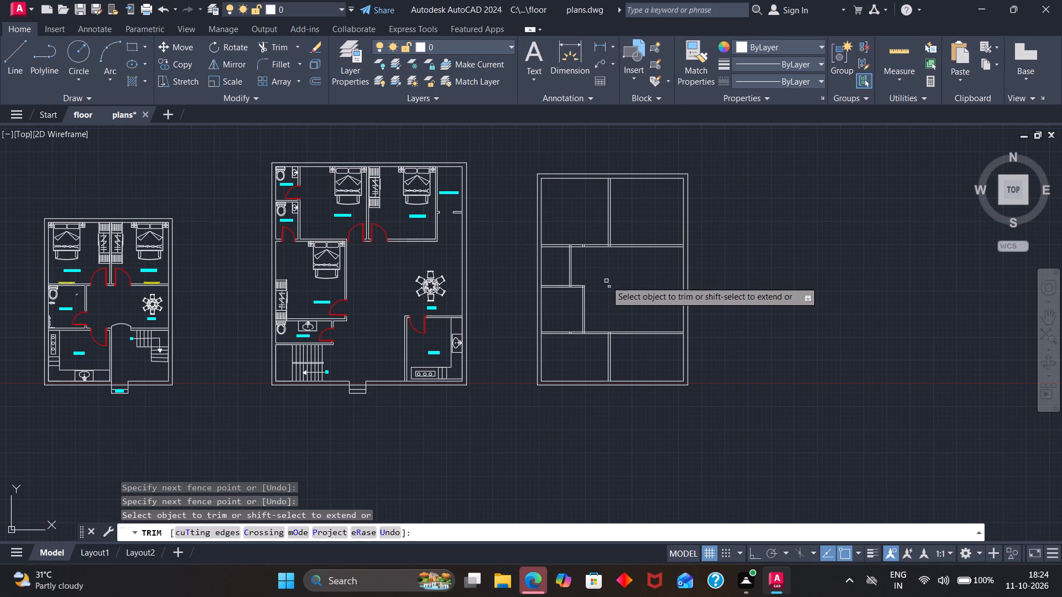
drag(606, 285, 605, 298)
scroll(610, 292, up, 3)
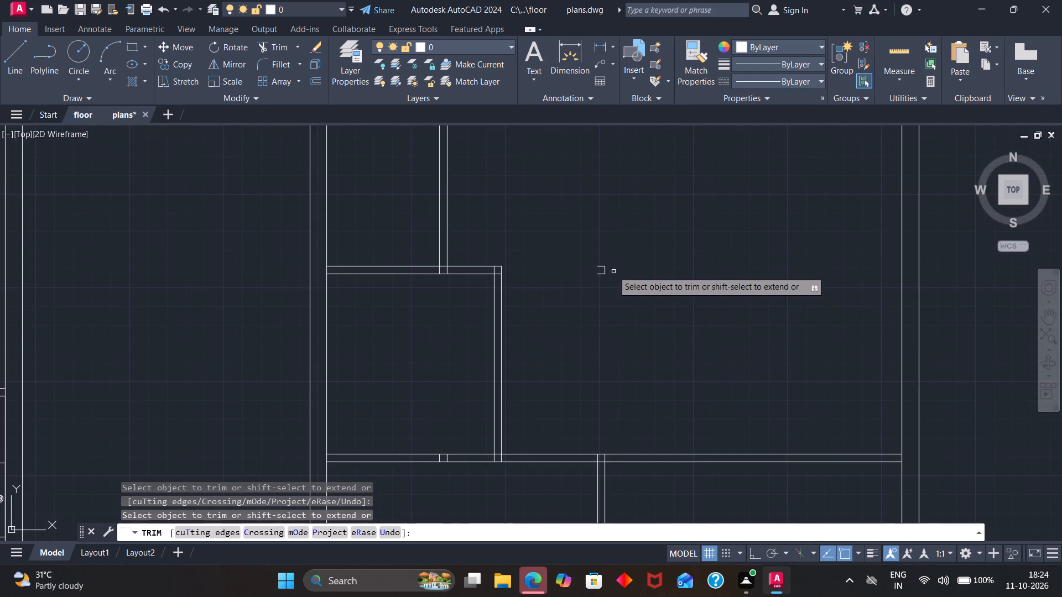
drag(607, 268, 599, 285)
drag(599, 262, 605, 293)
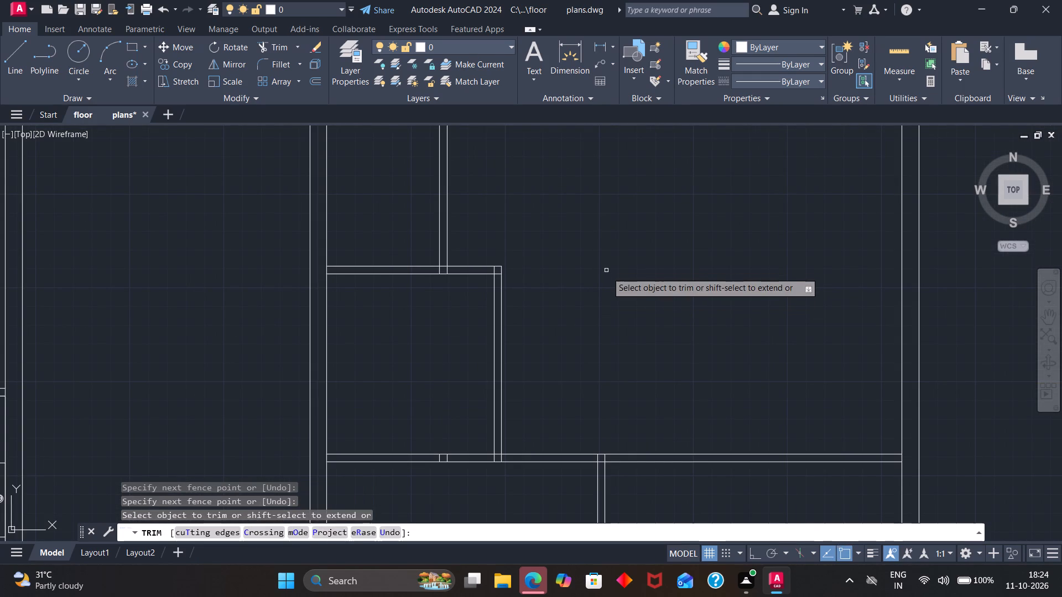
Trim the leftover vertical line pieces inside the third horizontal partition and open its junction with the 7'5" partition.
scroll(608, 273, down, 2)
scroll(605, 391, up, 5)
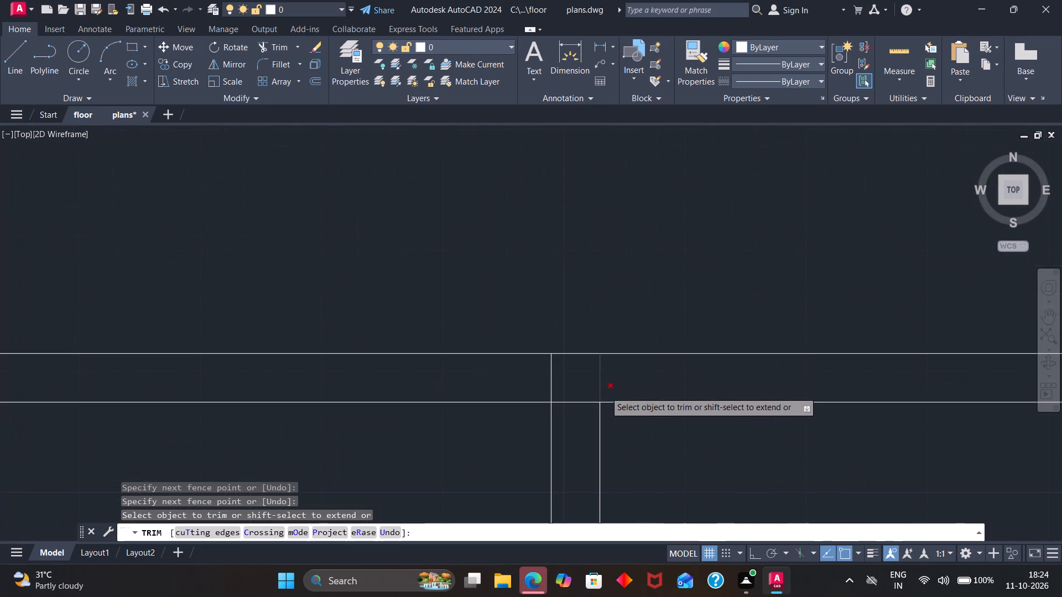
drag(613, 376, 543, 373)
scroll(549, 368, down, 3)
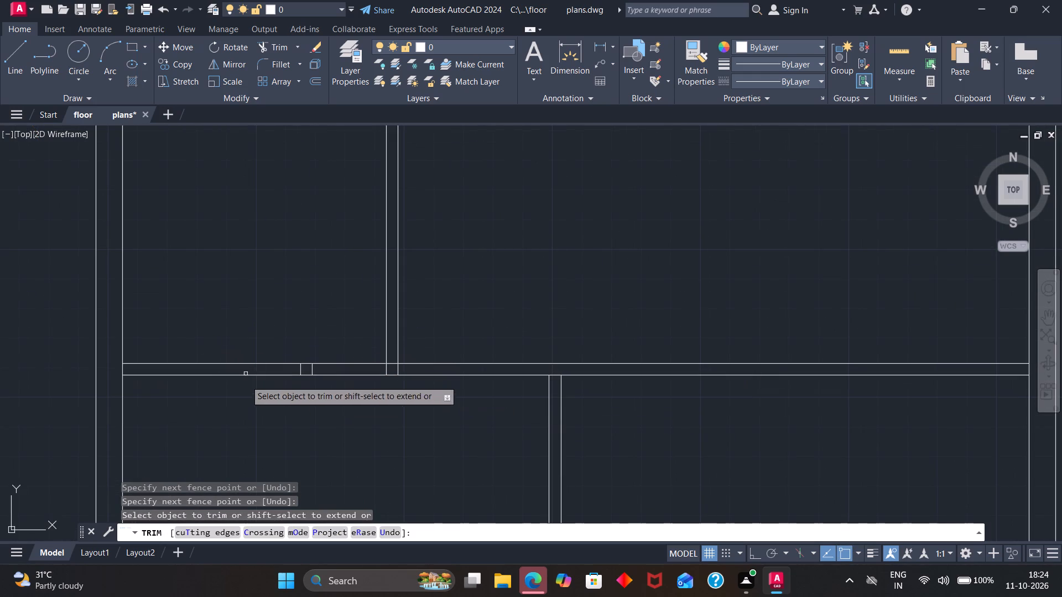
scroll(263, 374, up, 4)
drag(296, 371, 492, 367)
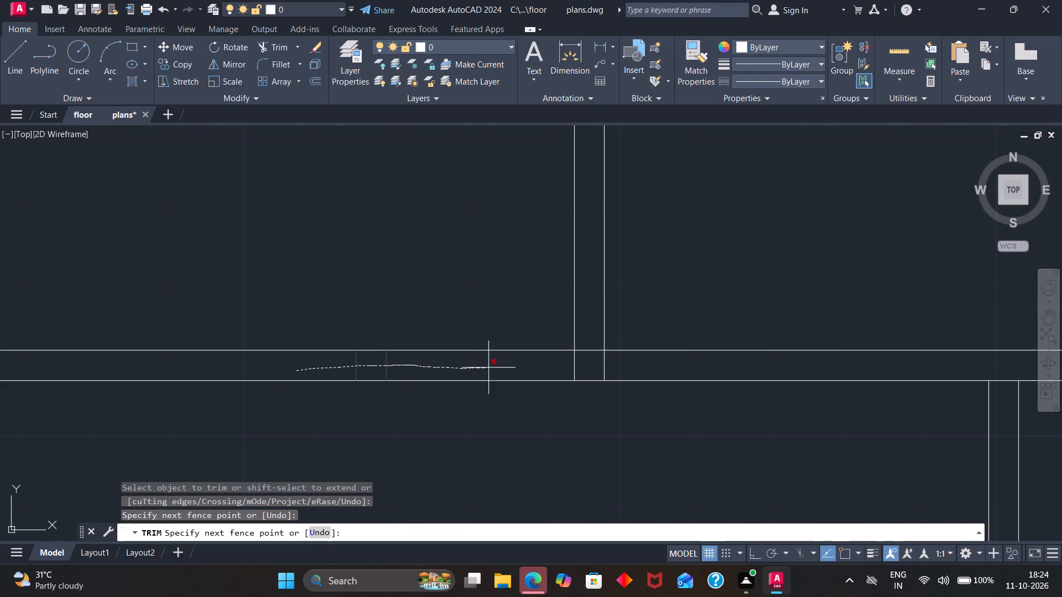
drag(492, 367, 621, 365)
scroll(622, 363, down, 2)
scroll(612, 356, up, 4)
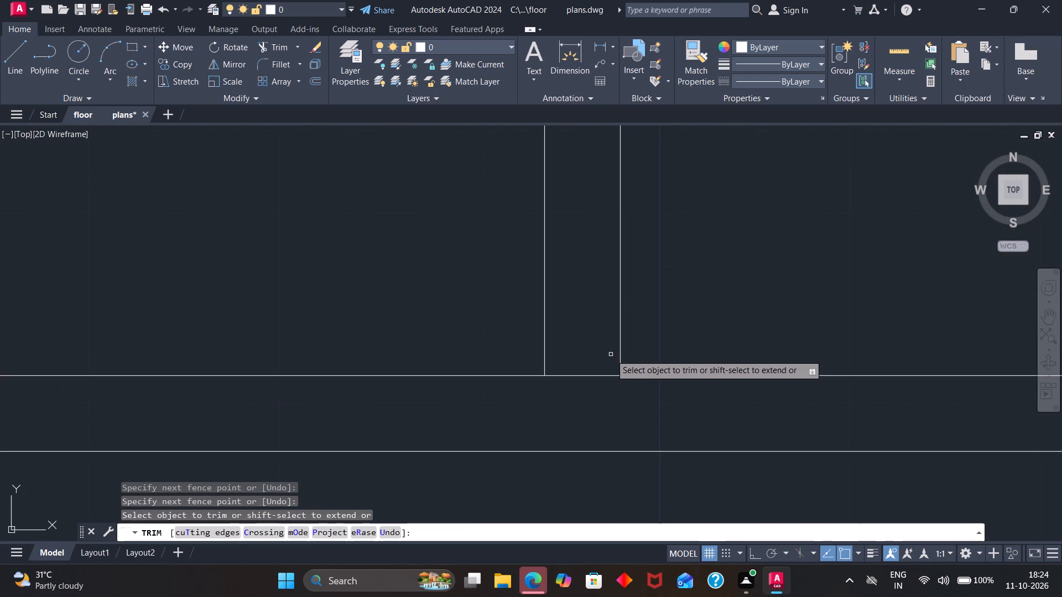
drag(596, 348, 602, 397)
scroll(600, 374, down, 8)
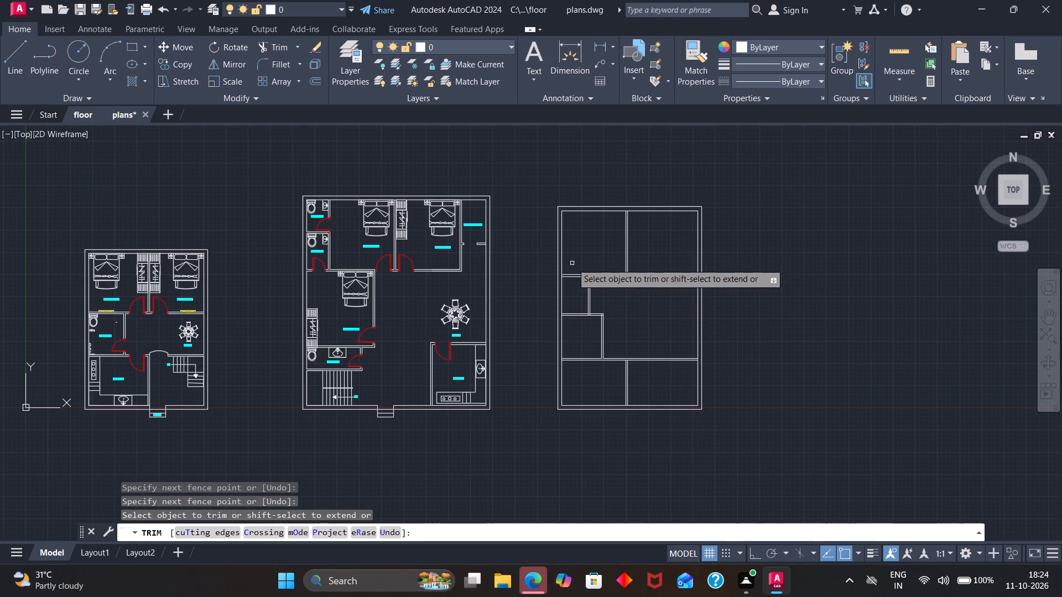
Trim the leftover vertical line pieces inside the first horizontal partition and open its junction with the 5' partition.
scroll(573, 263, up, 4)
scroll(655, 345, up, 2)
drag(659, 337, 674, 337)
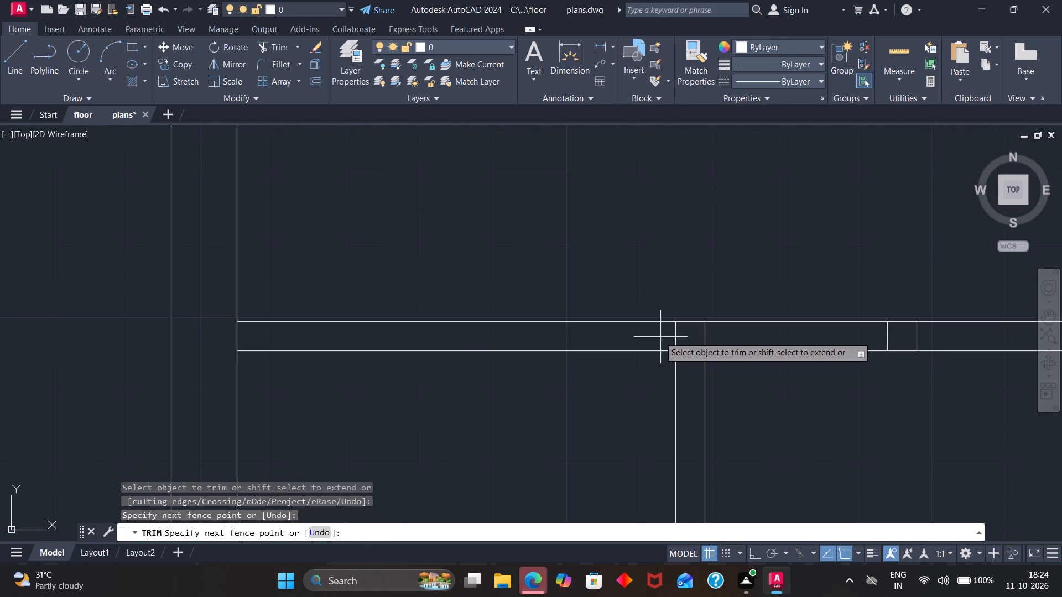
drag(674, 337, 726, 337)
drag(946, 335, 845, 339)
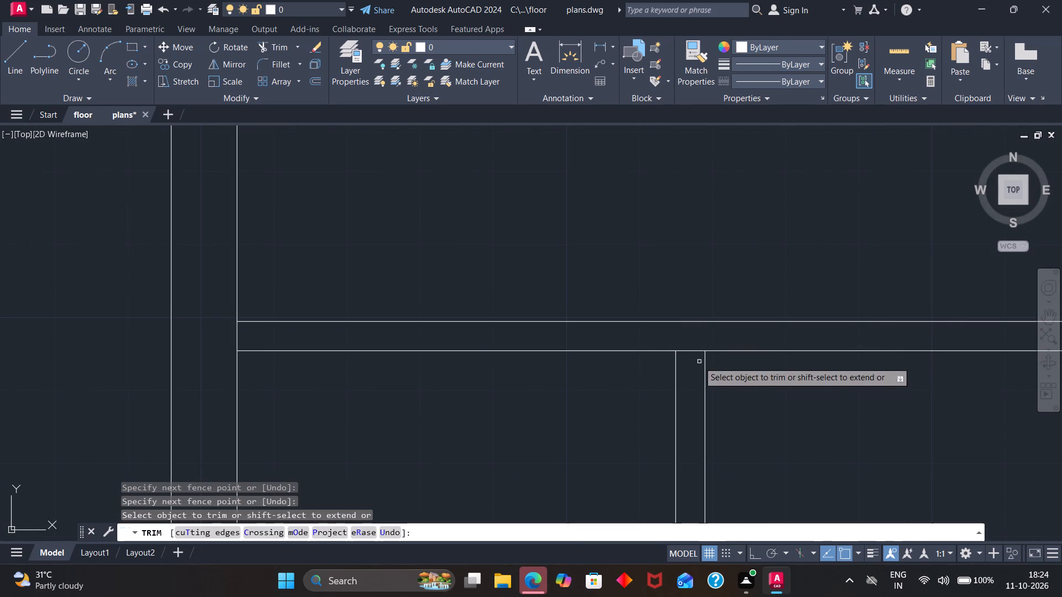
drag(693, 344, 693, 365)
scroll(691, 364, down, 6)
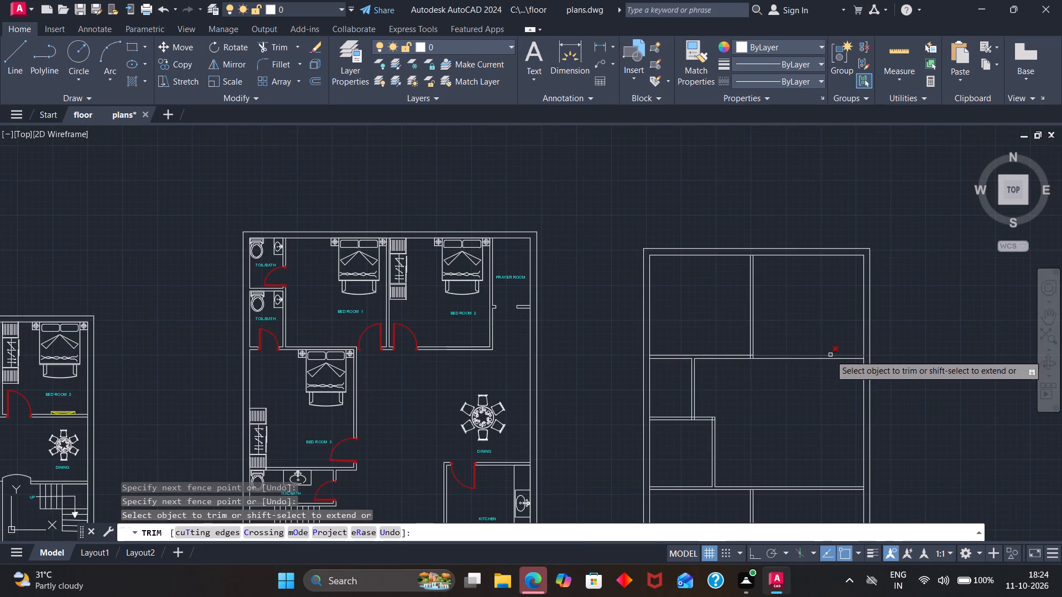
Open the first horizontal partition's junctions with the upper 12' partition and the right outer wall, trimming leftover stubs.
scroll(793, 358, up, 4)
scroll(509, 350, up, 3)
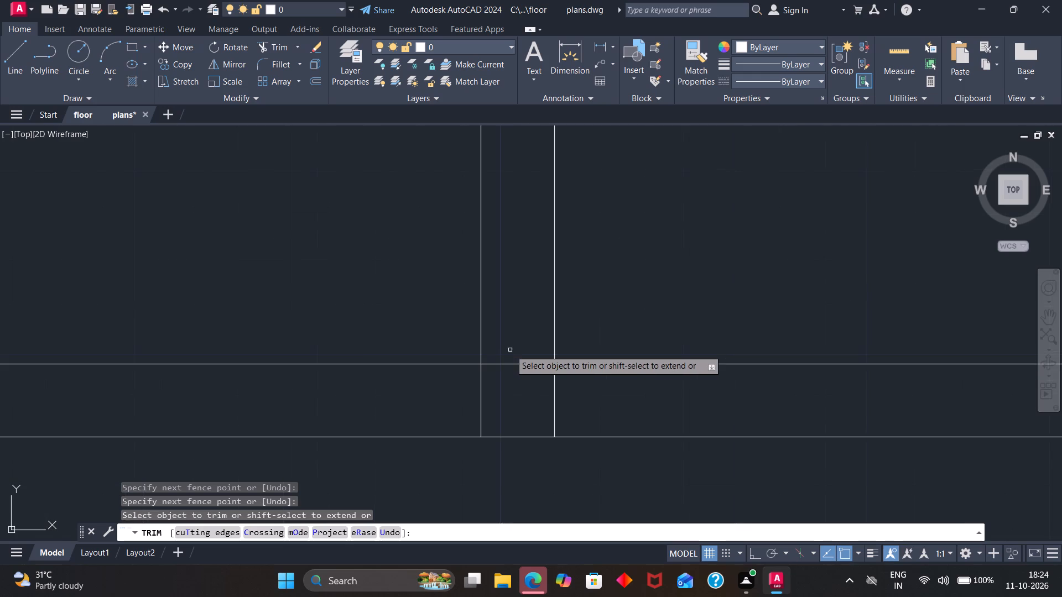
drag(513, 337, 443, 386)
scroll(507, 354, down, 3)
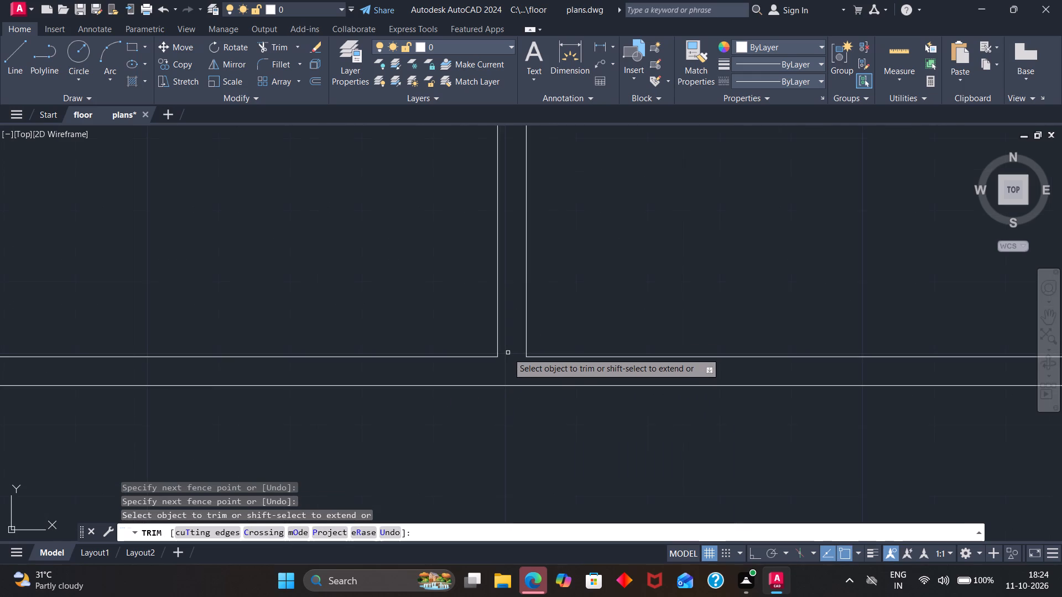
scroll(508, 353, down, 5)
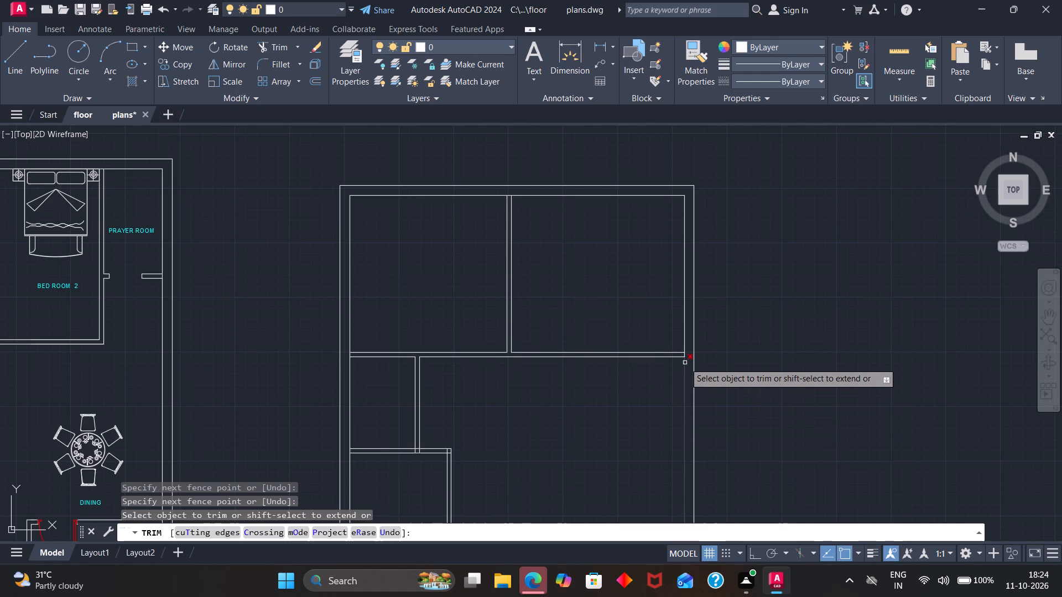
scroll(685, 362, up, 4)
drag(688, 339, 663, 338)
scroll(662, 338, down, 4)
scroll(423, 248, down, 2)
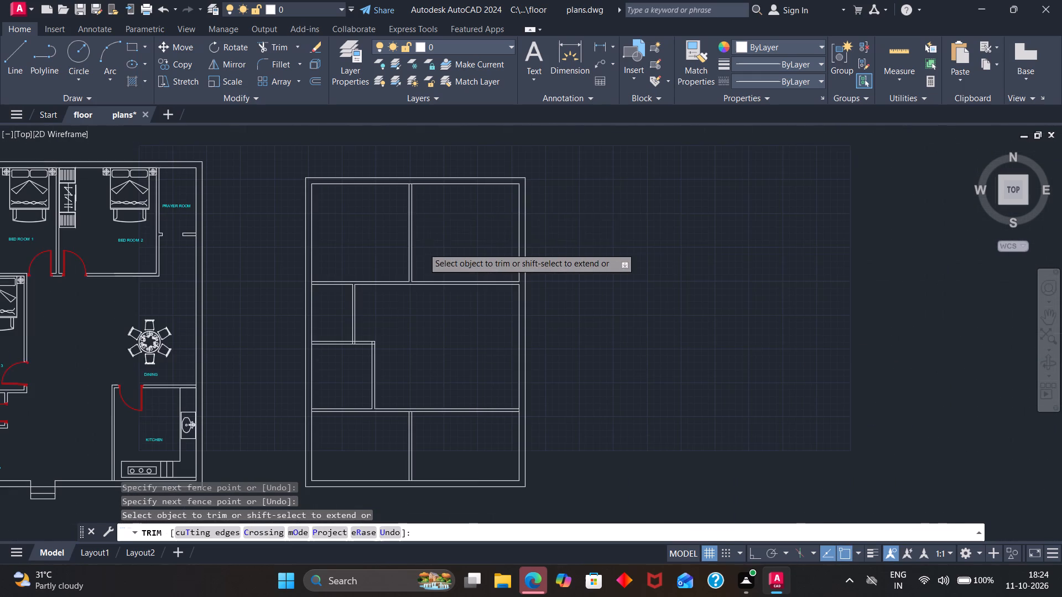
Trim the top outer wall's inner line between the two faces of the 12' partition.
scroll(411, 182, up, 6)
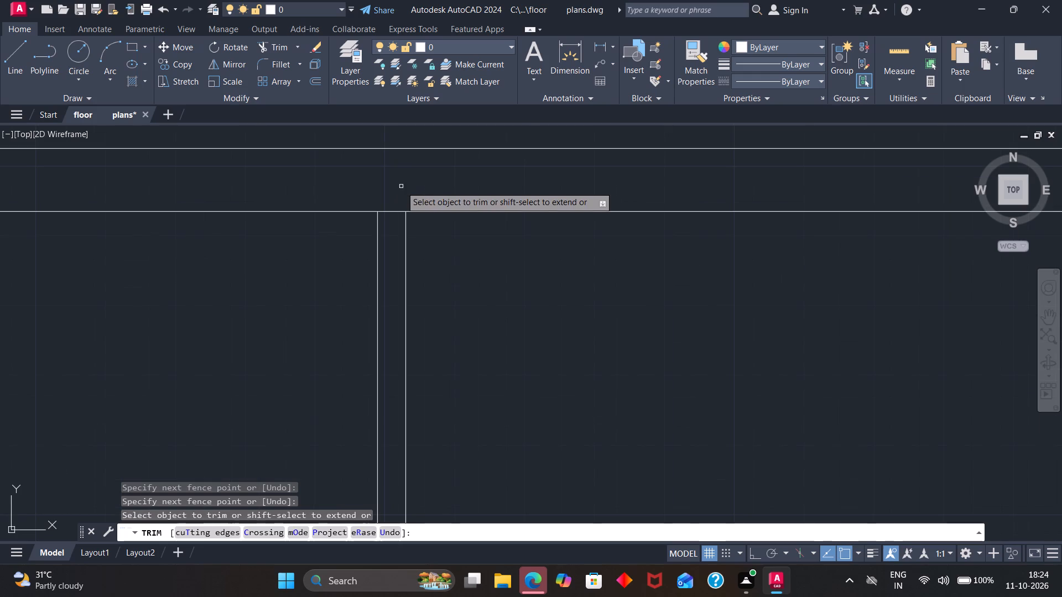
drag(399, 191, 395, 230)
scroll(395, 230, down, 20)
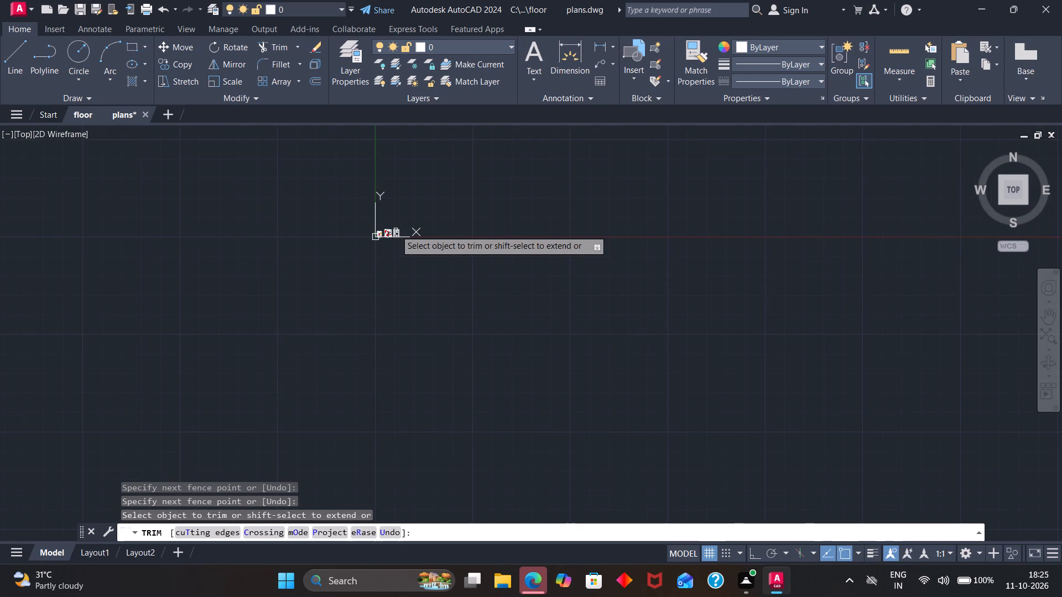
Open the third horizontal partition's junctions with the lower 12' partition and the right outer wall.
scroll(395, 230, up, 7)
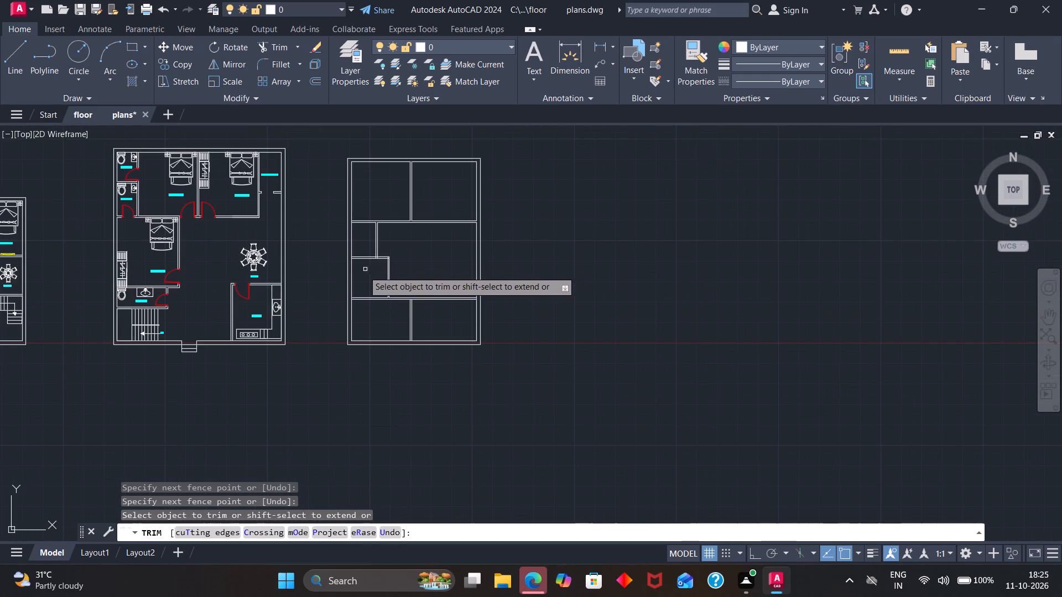
scroll(390, 315, up, 3)
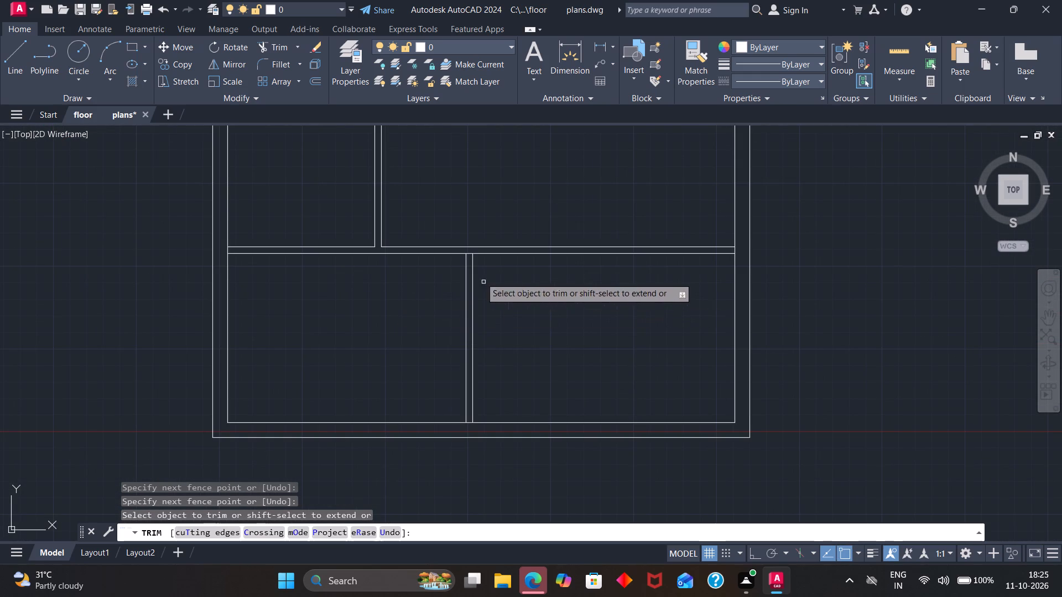
scroll(472, 246, up, 4)
drag(438, 284, 438, 302)
scroll(504, 284, down, 3)
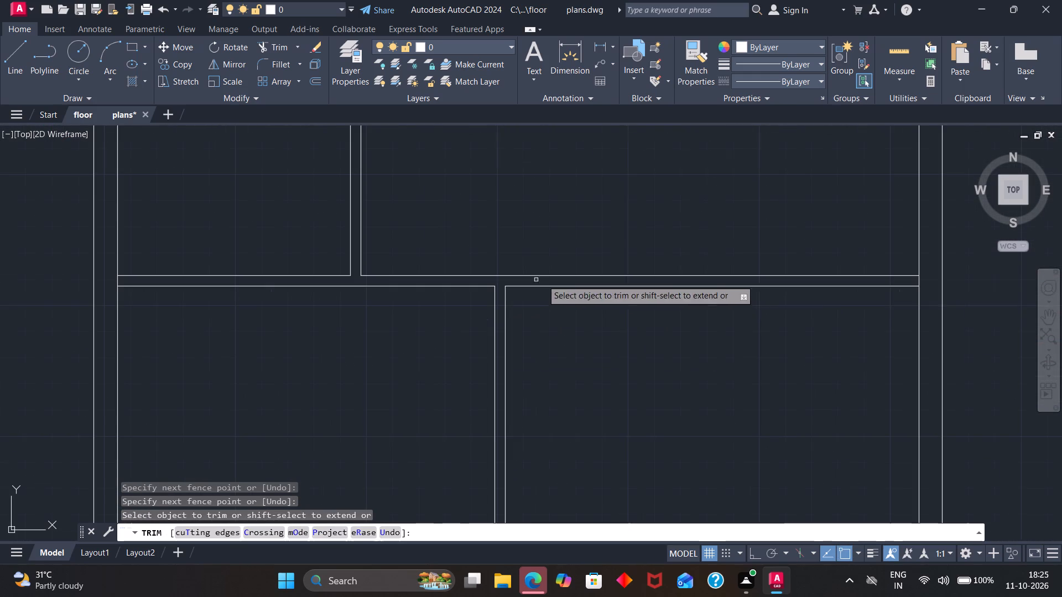
scroll(918, 283, up, 2)
drag(913, 277, 908, 277)
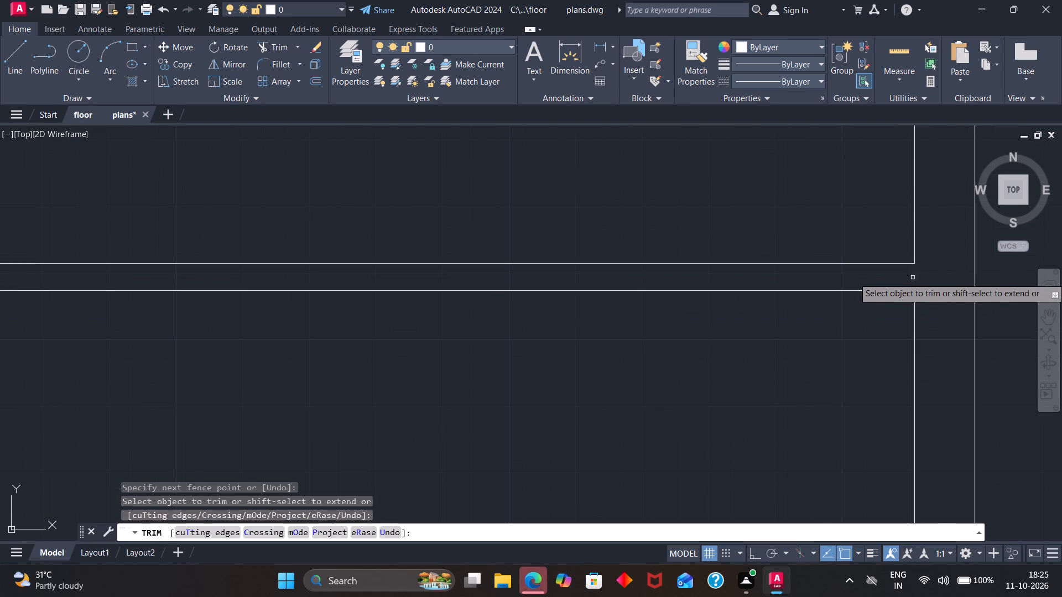
drag(908, 277, 905, 277)
scroll(889, 279, down, 3)
Trim the bottom outer wall's inner line between the two faces of the lower 12' partition.
scroll(636, 443, up, 3)
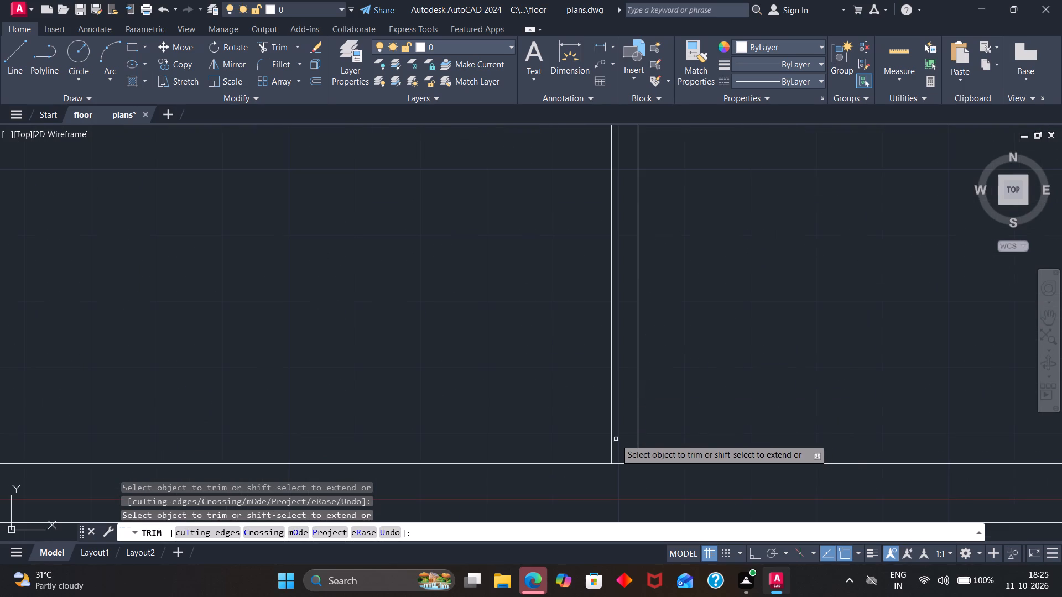
drag(621, 437, 626, 472)
scroll(624, 444, down, 3)
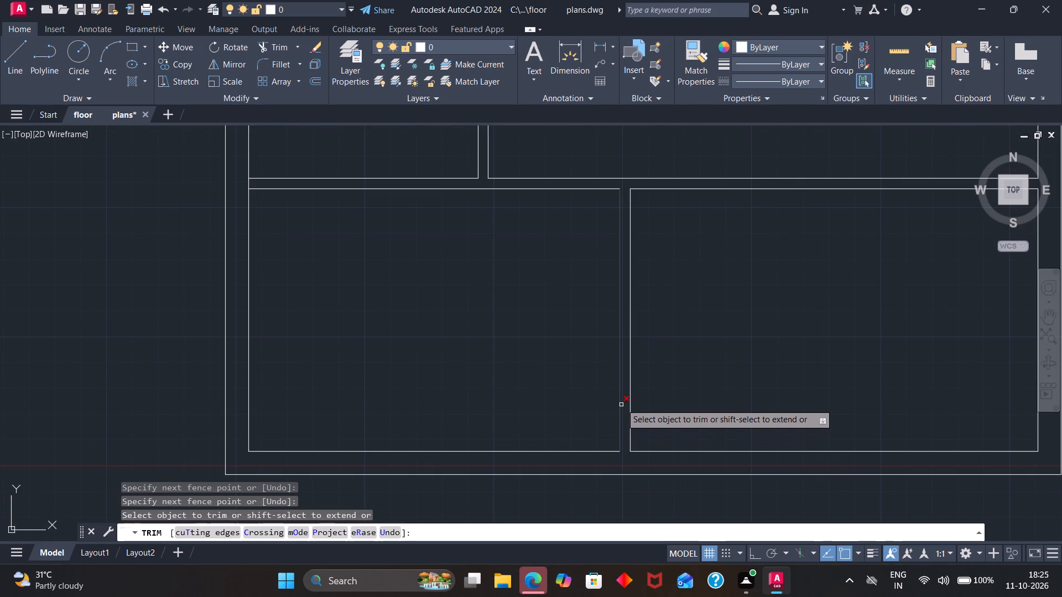
scroll(621, 401, down, 3)
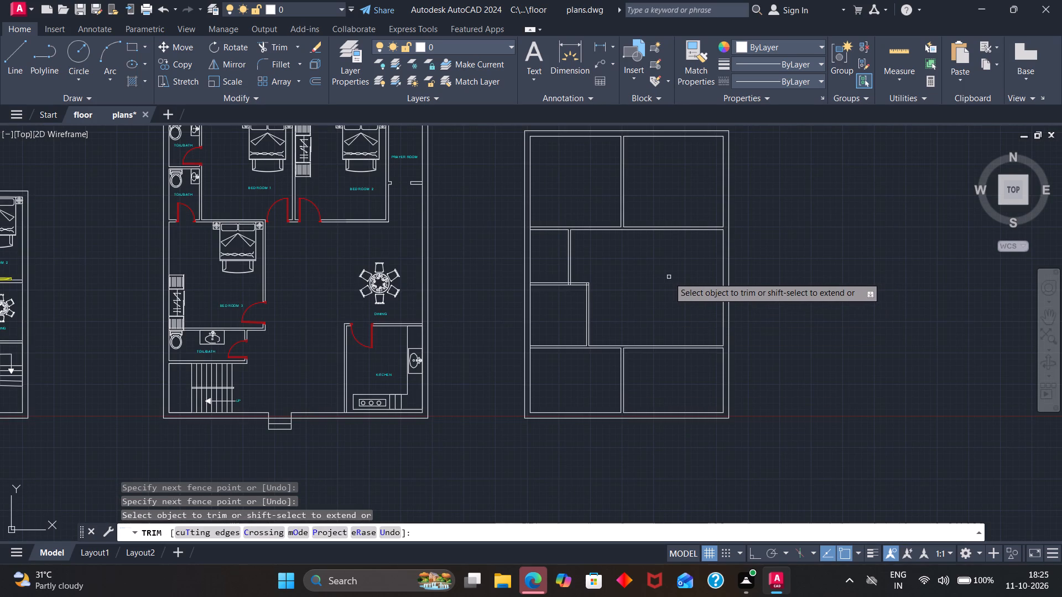
key(Escape)
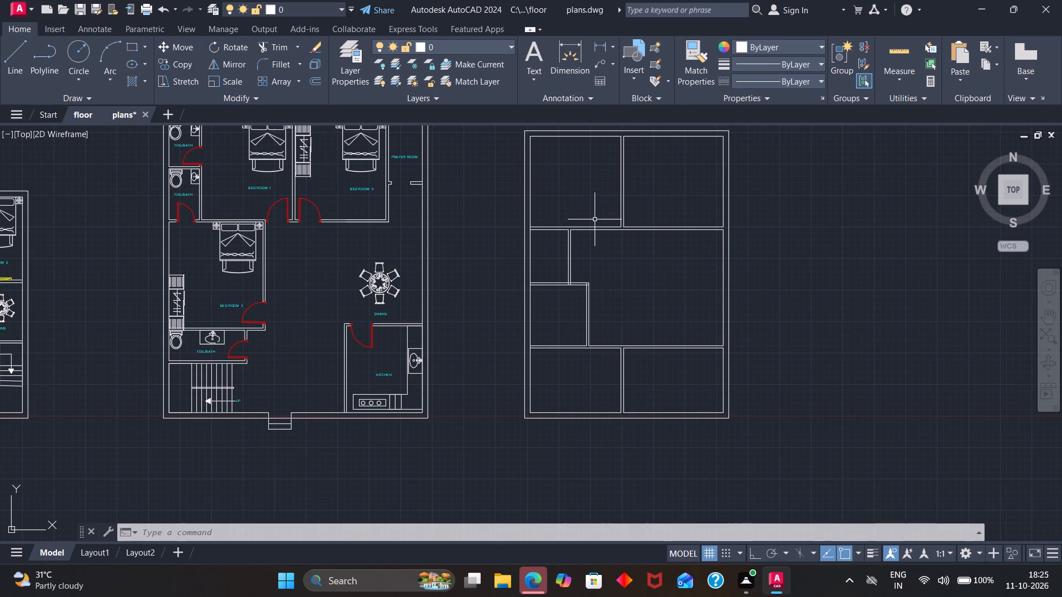
Draw two short vertical lines across the first horizontal partition, continuing both faces of the upper 12' partition.
scroll(605, 219, up, 2)
click(5, 52)
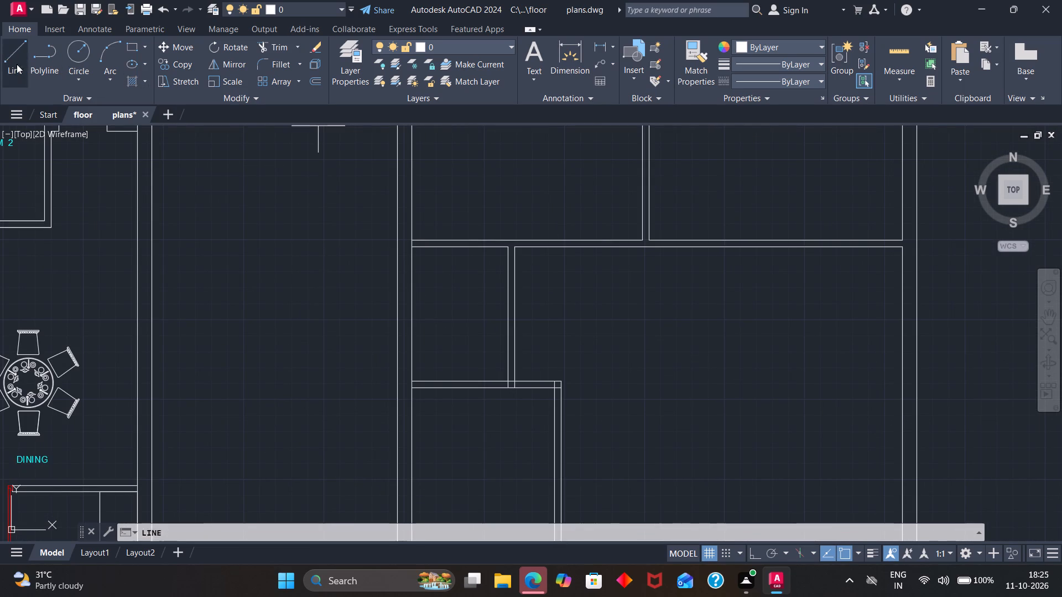
click(643, 240)
click(644, 250)
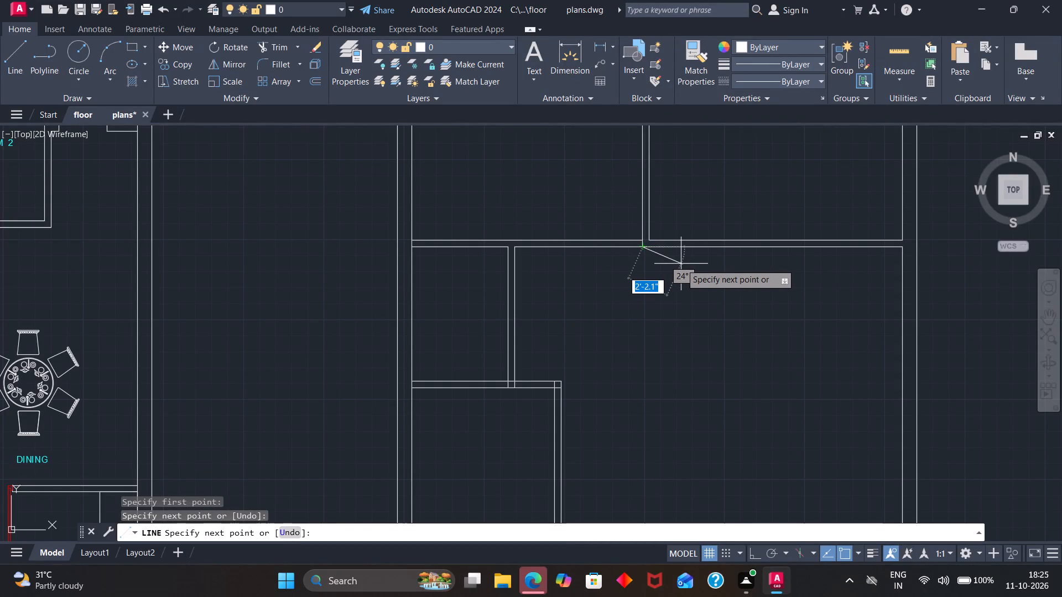
key(Escape)
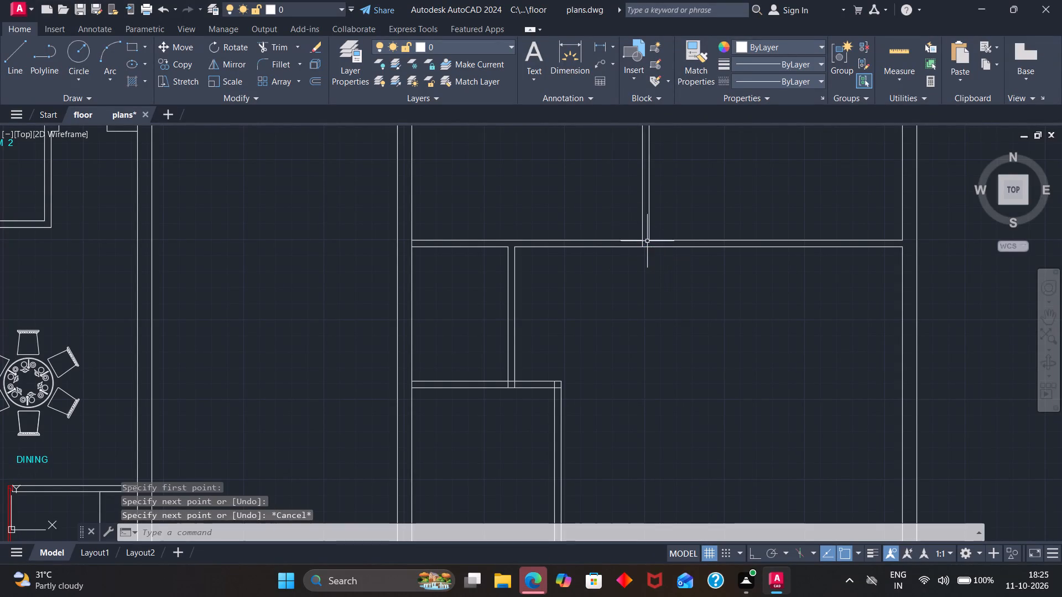
key(space)
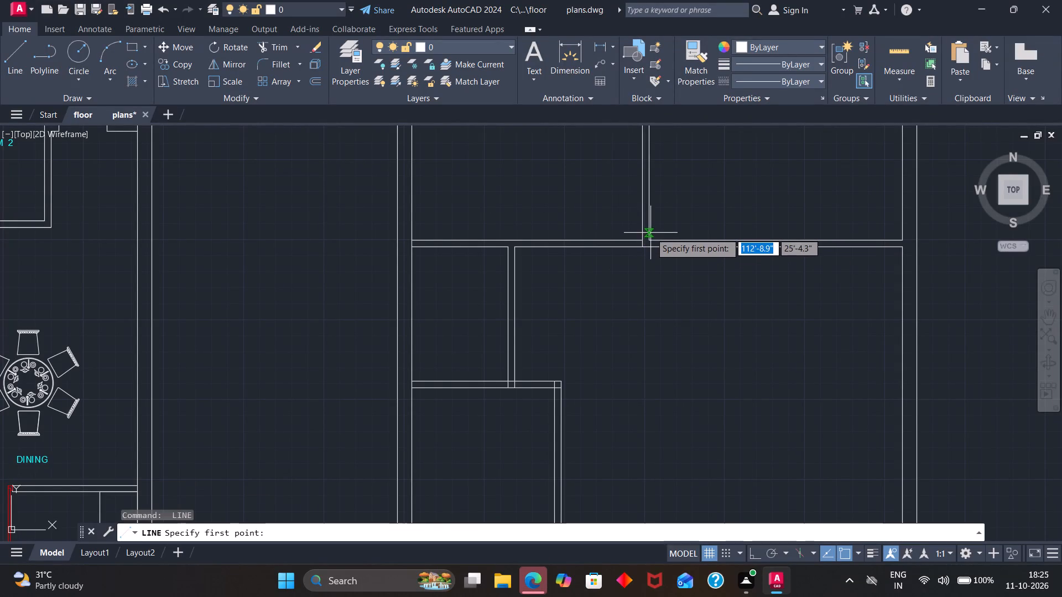
click(650, 238)
click(649, 248)
key(space)
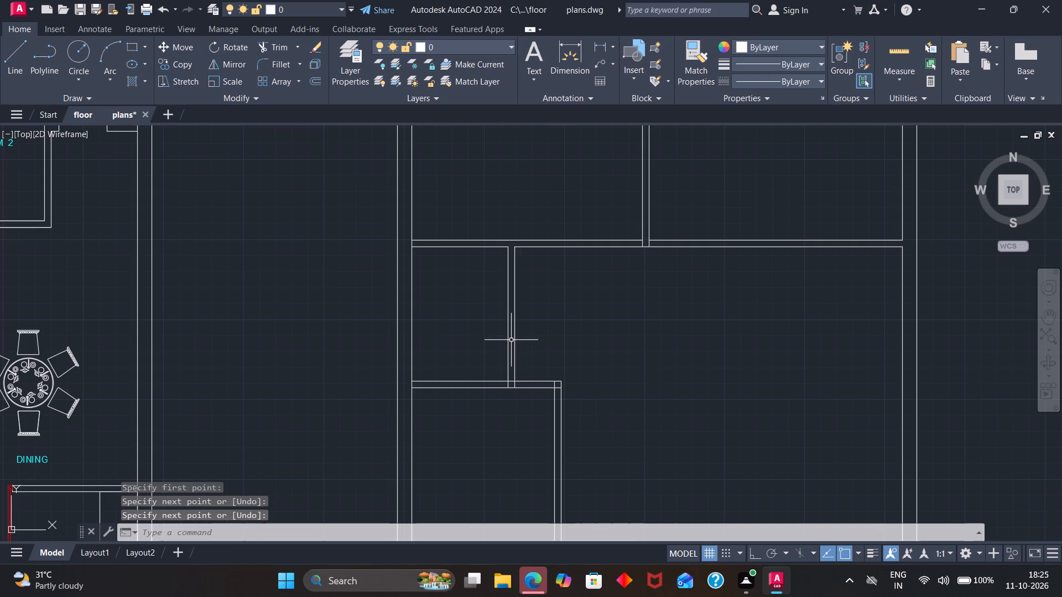
Draw a short horizontal line closing the top of the 5' partition where it meets the first horizontal partition.
key(space)
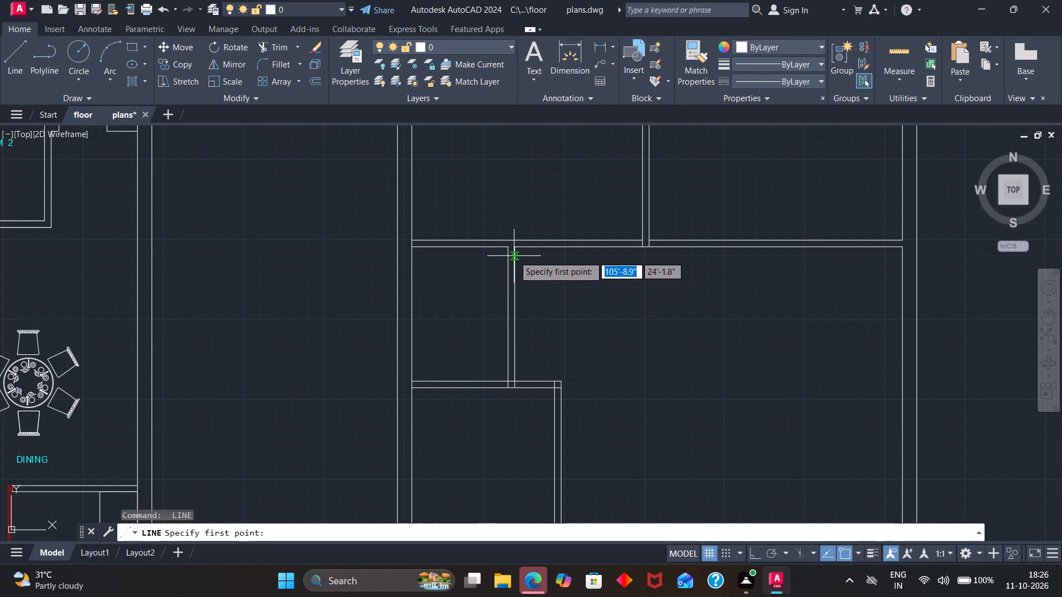
click(508, 247)
click(519, 244)
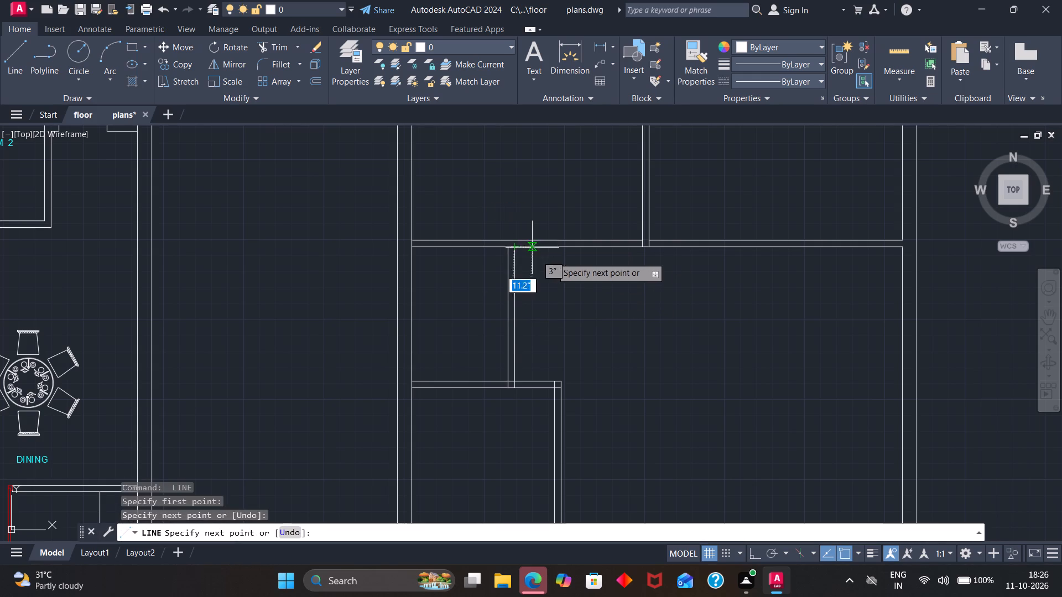
key(space)
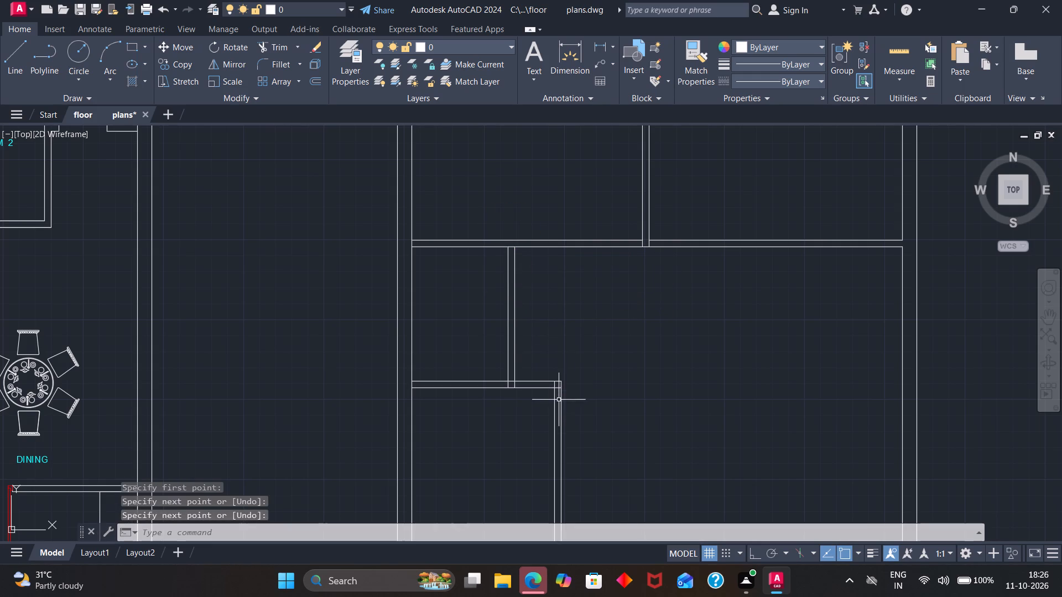
Trim the second horizontal partition's junction with the 5' partition and clean its corner with the 7'5" partition.
scroll(559, 400, up, 3)
click(281, 49)
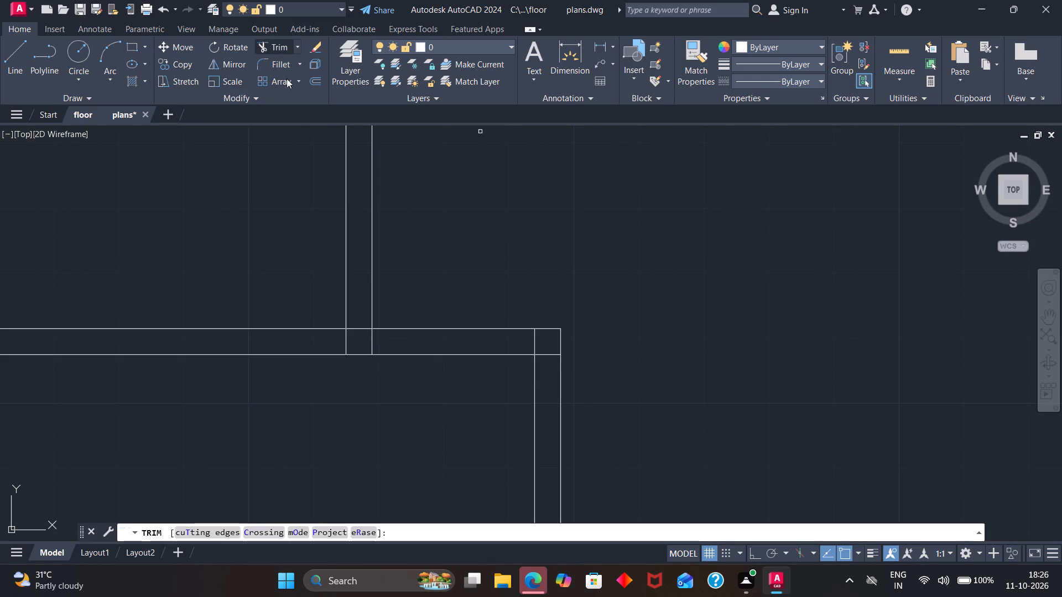
drag(357, 313, 391, 340)
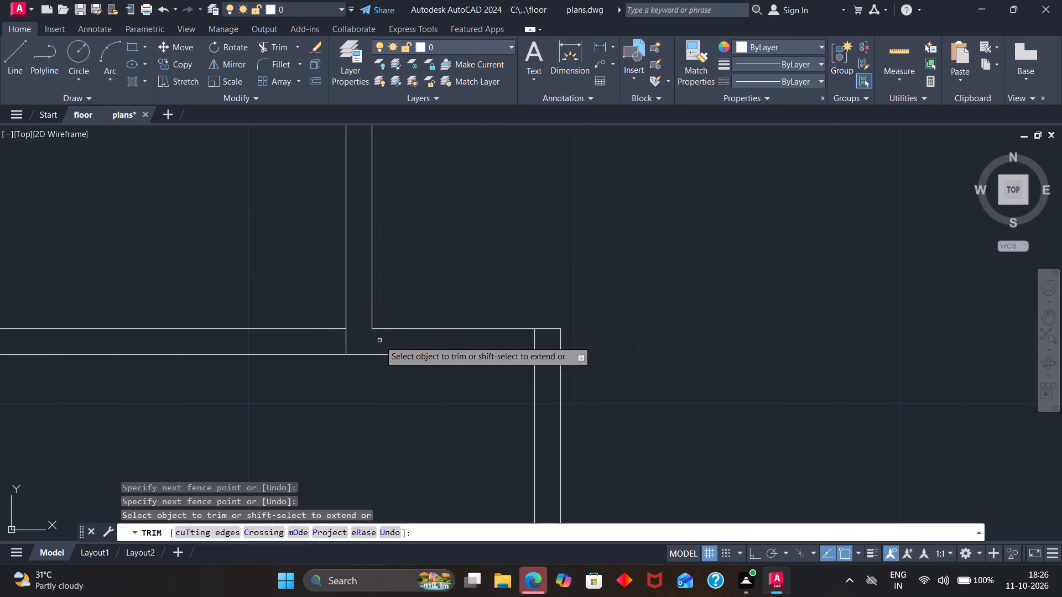
drag(366, 342, 337, 341)
drag(517, 344, 537, 345)
drag(539, 344, 553, 374)
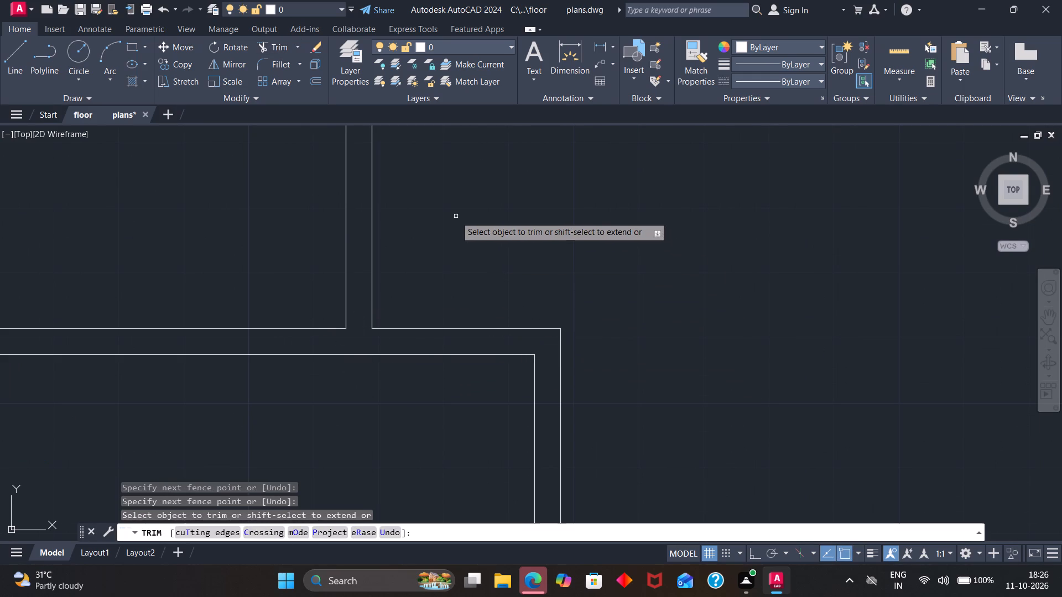
key(Escape)
Draw a 4" horizontal line across the top of the 7'5" partition at the inner corner with the second horizontal partition.
click(24, 64)
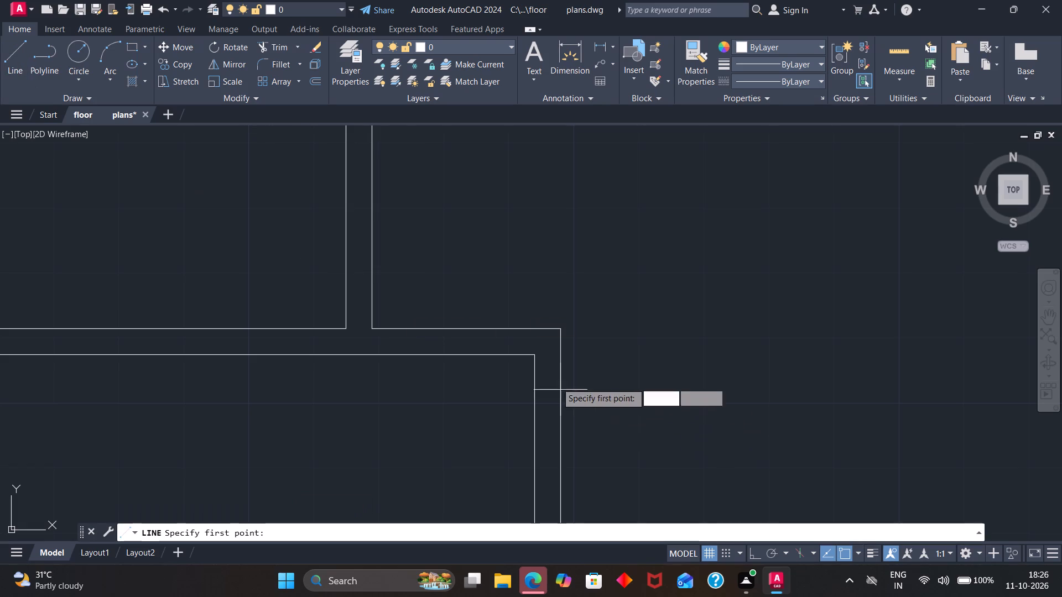
click(538, 358)
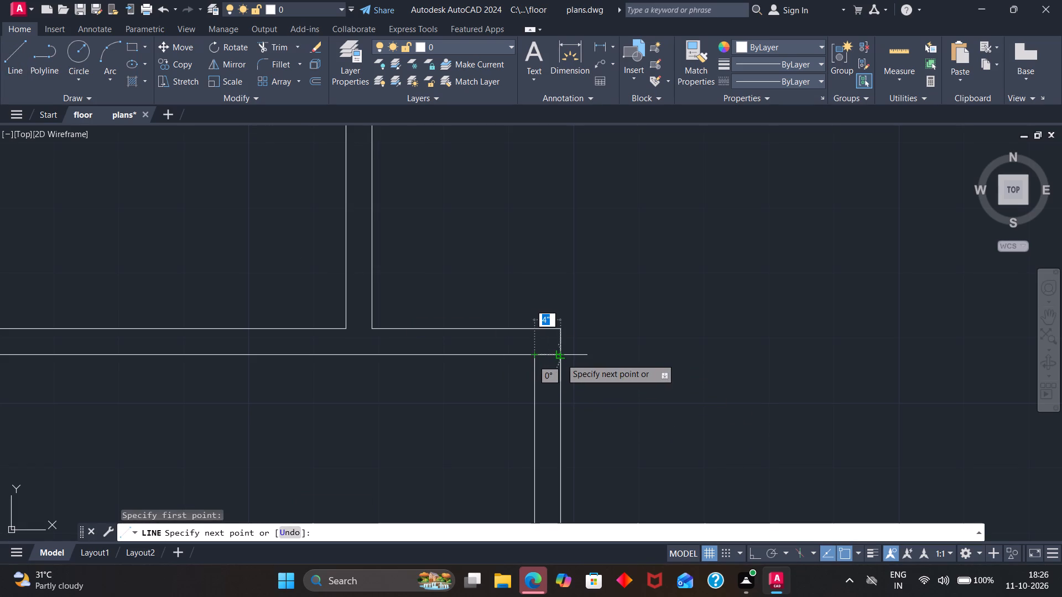
click(561, 358)
key(Escape)
Draw two 4" vertical lines across the lowest horizontal partition, continuing both faces of the lower vertical partition.
scroll(629, 379, down, 3)
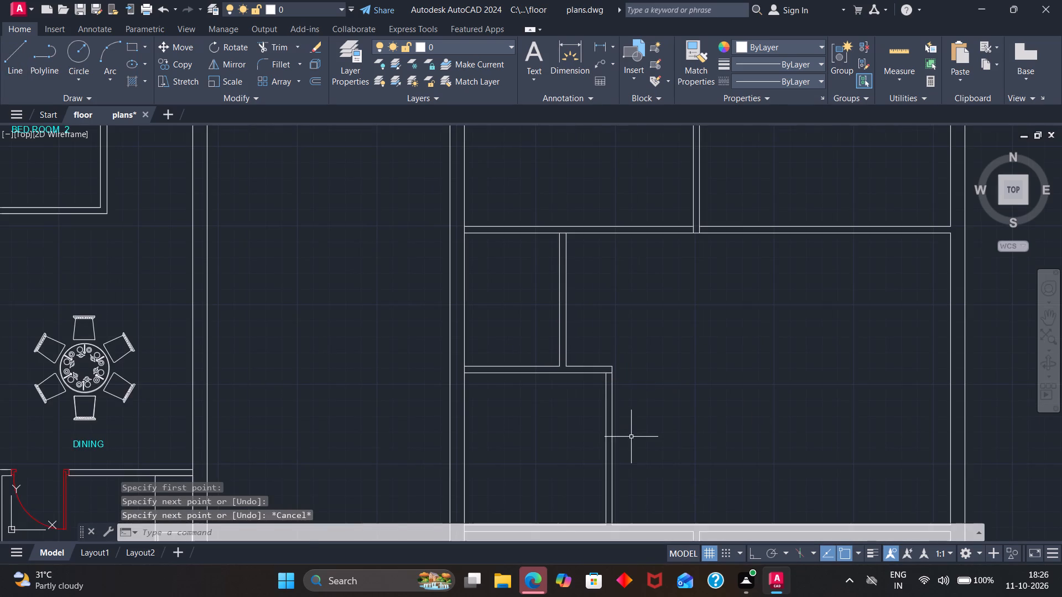
scroll(631, 437, down, 2)
scroll(638, 500, up, 1)
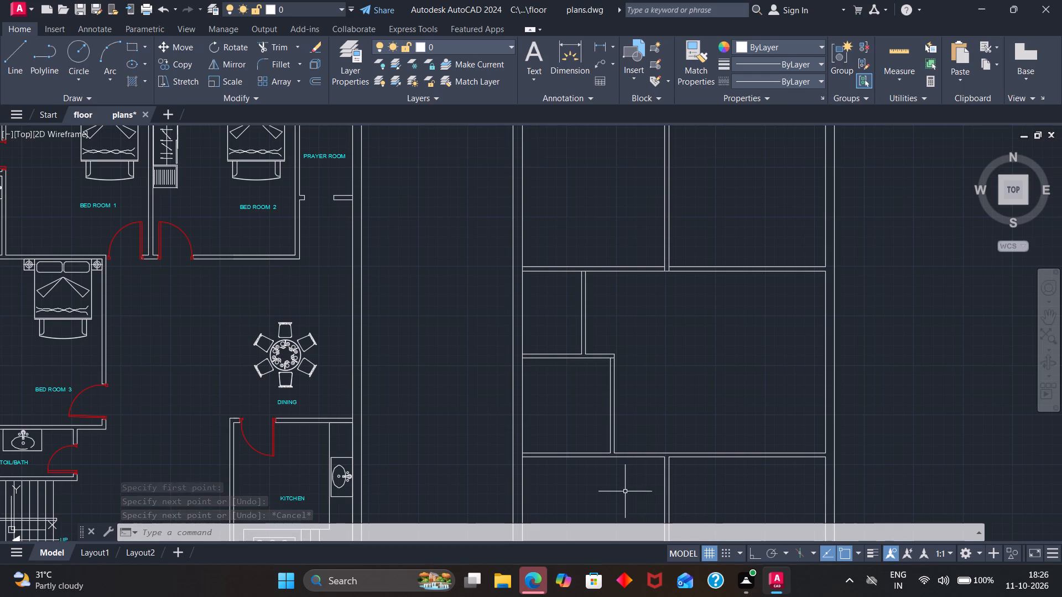
scroll(618, 487, up, 3)
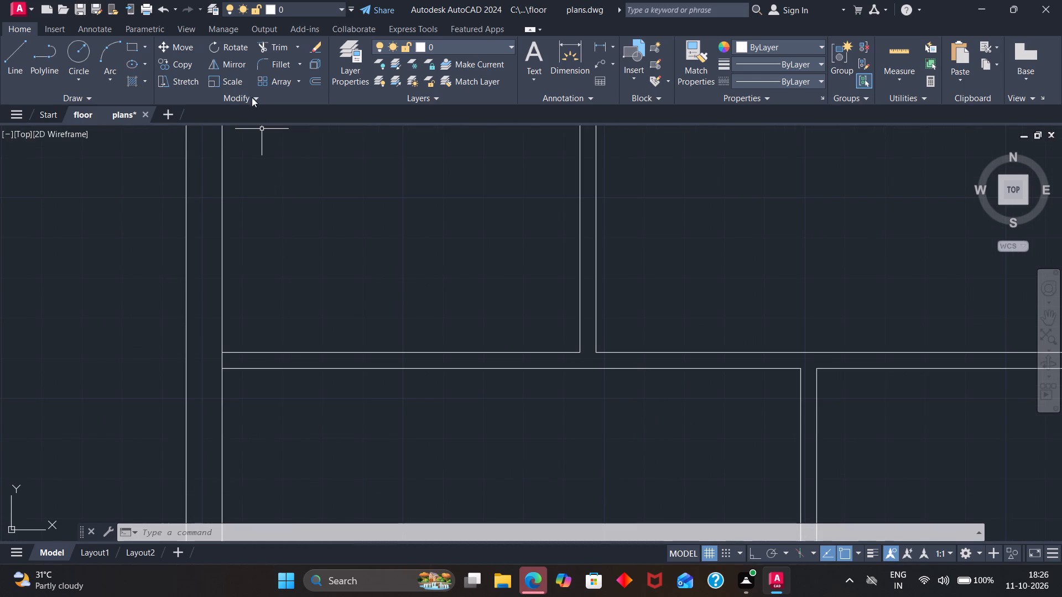
click(4, 53)
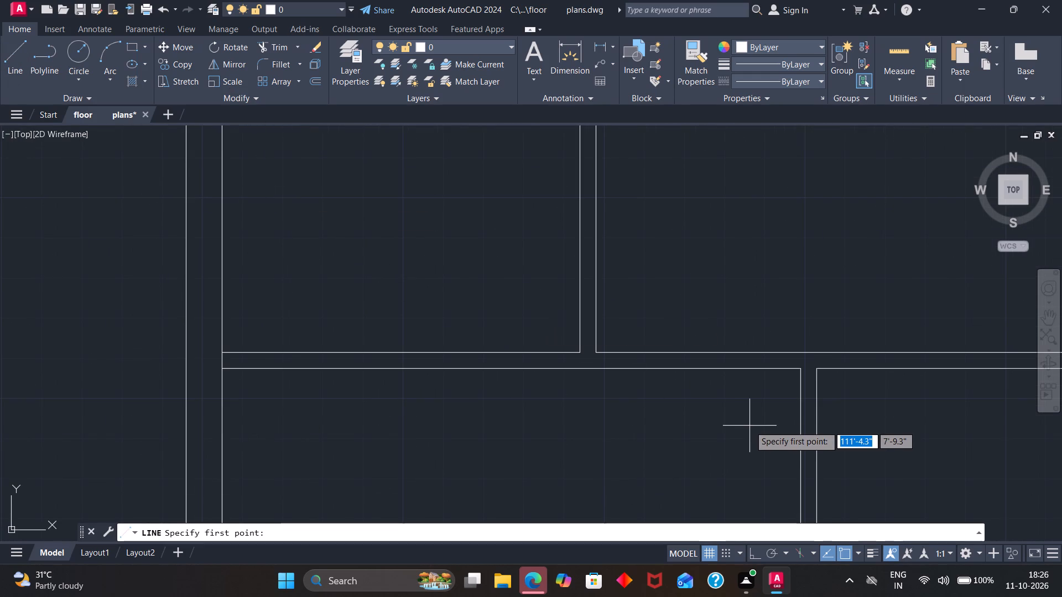
click(801, 354)
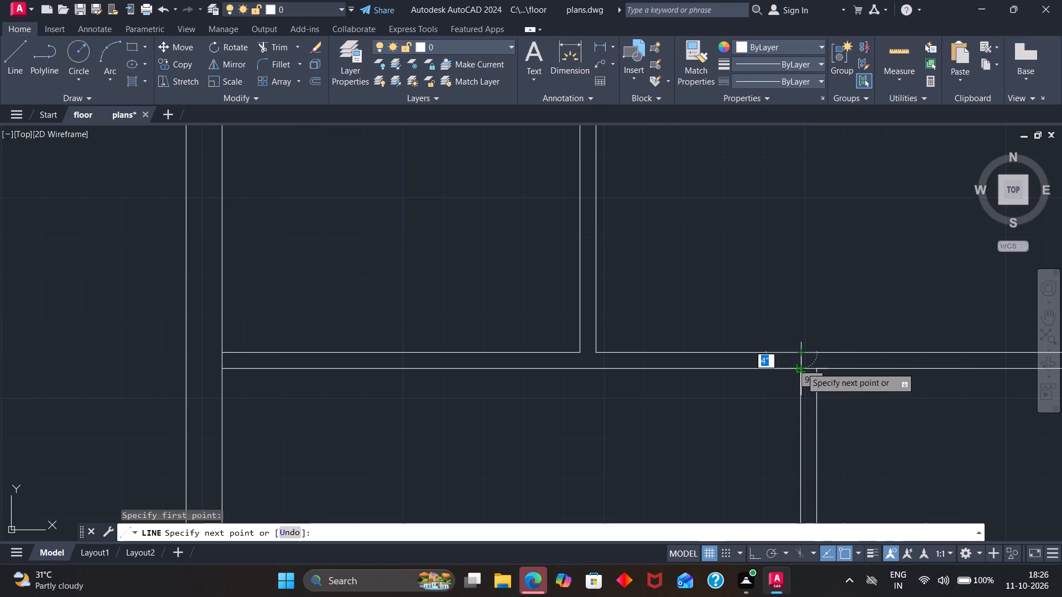
click(801, 368)
key(Escape)
scroll(794, 422, down, 2)
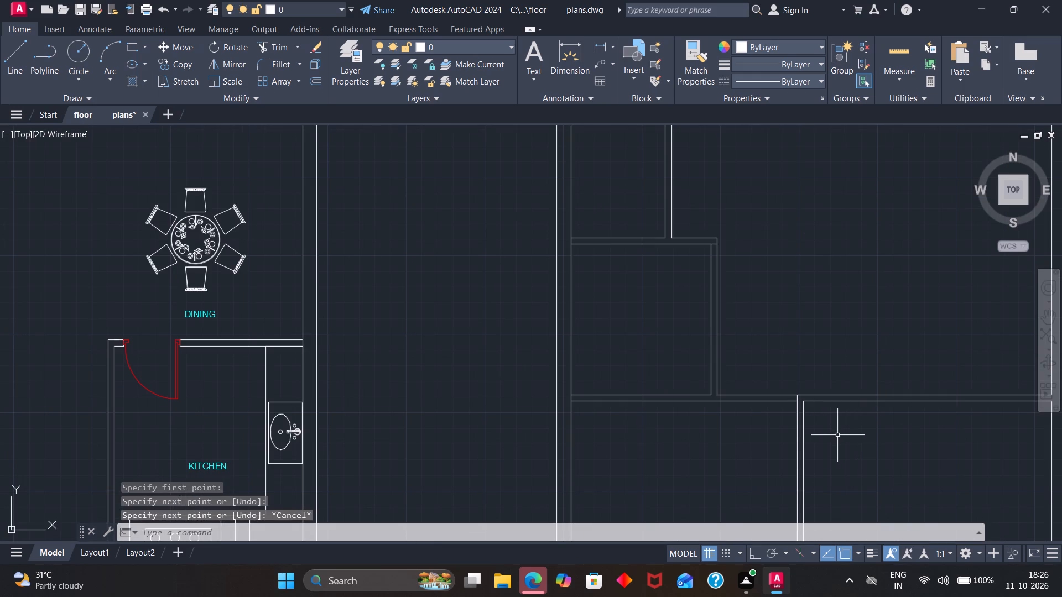
key(space)
scroll(811, 414, up, 3)
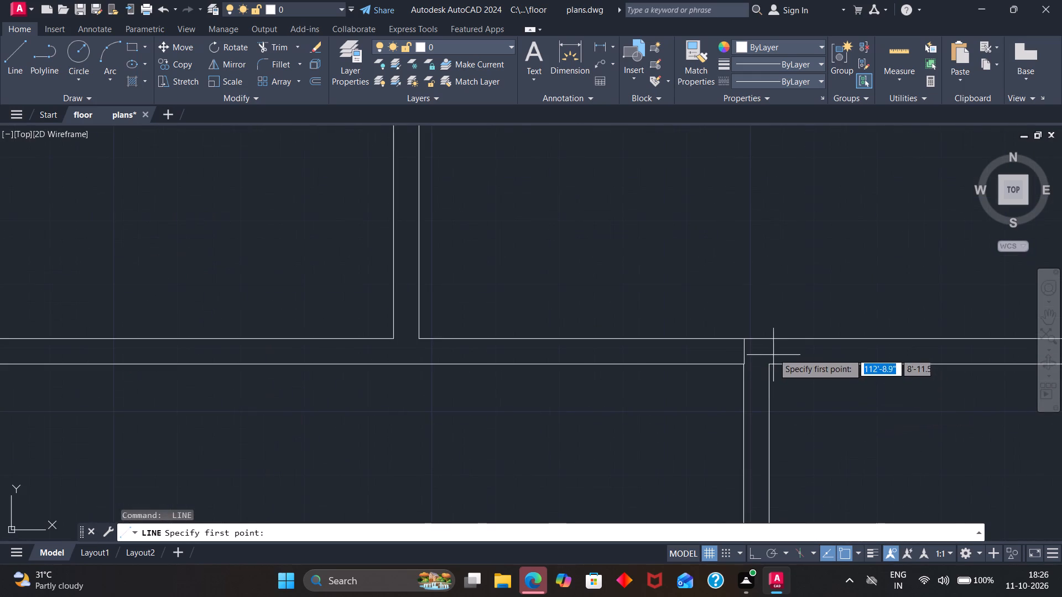
click(767, 361)
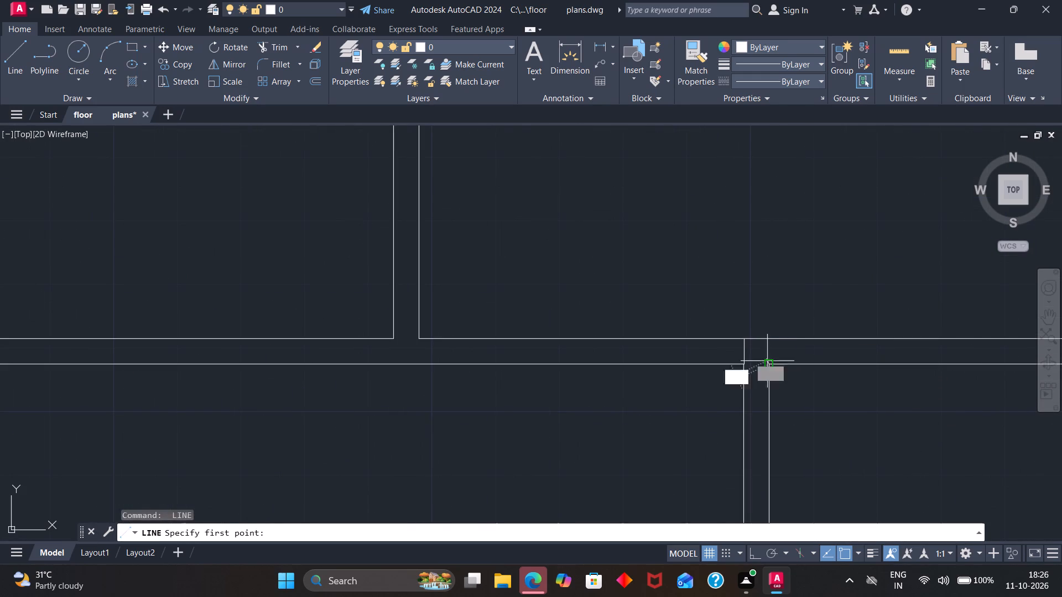
click(769, 338)
key(Escape)
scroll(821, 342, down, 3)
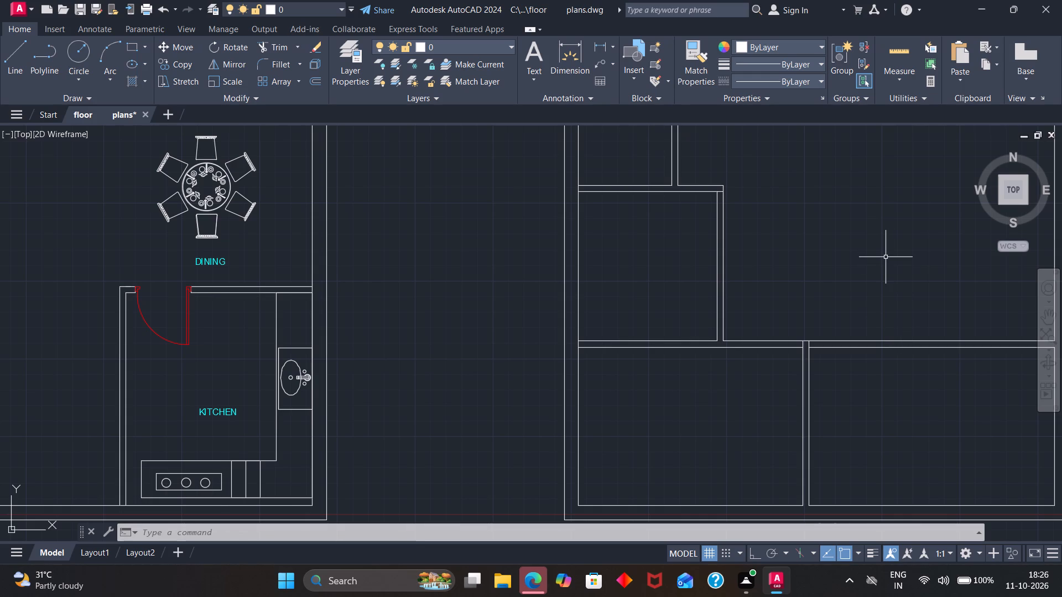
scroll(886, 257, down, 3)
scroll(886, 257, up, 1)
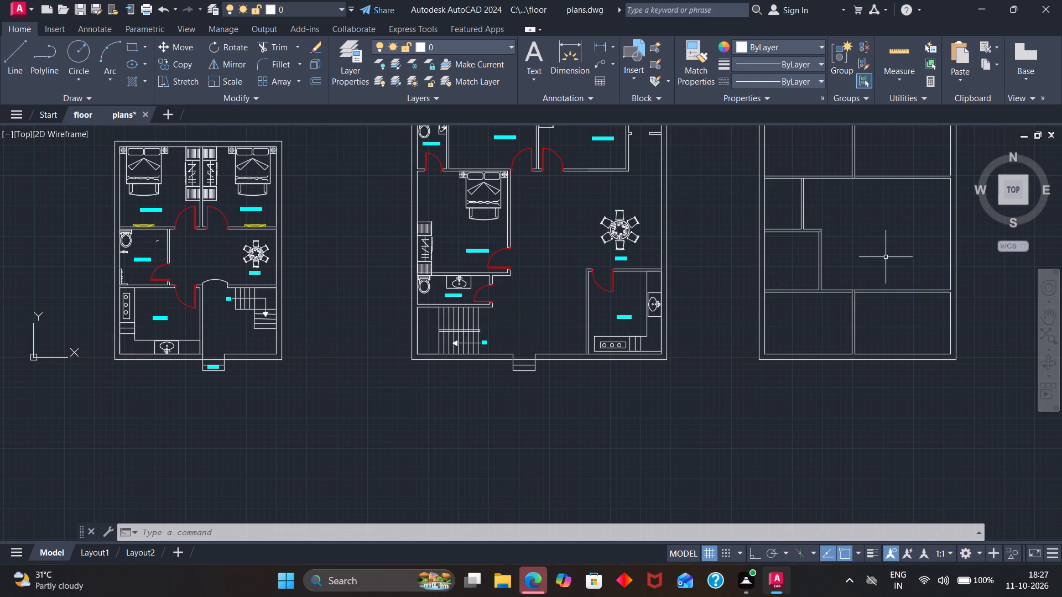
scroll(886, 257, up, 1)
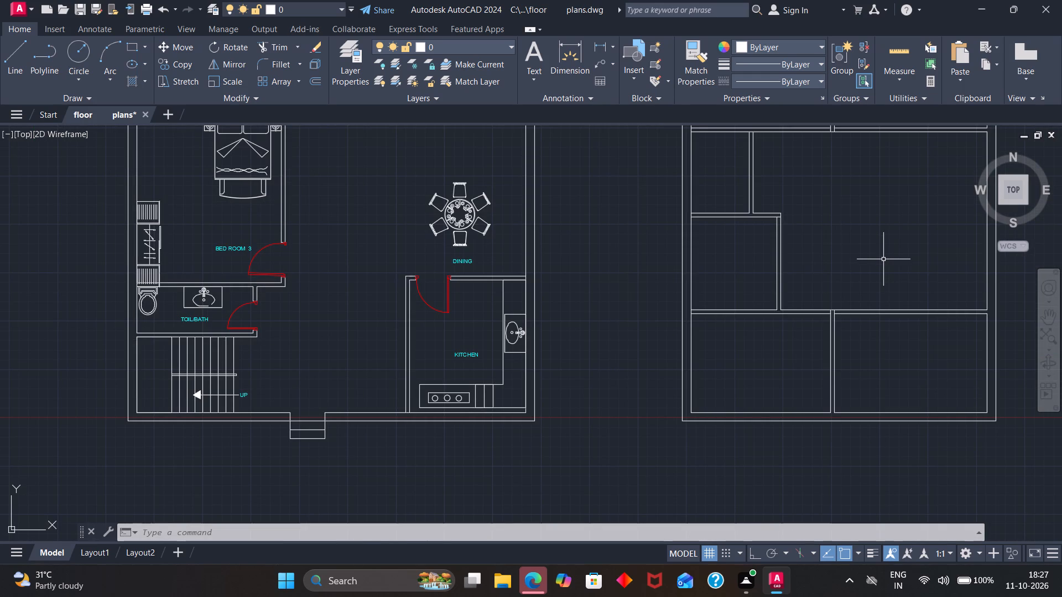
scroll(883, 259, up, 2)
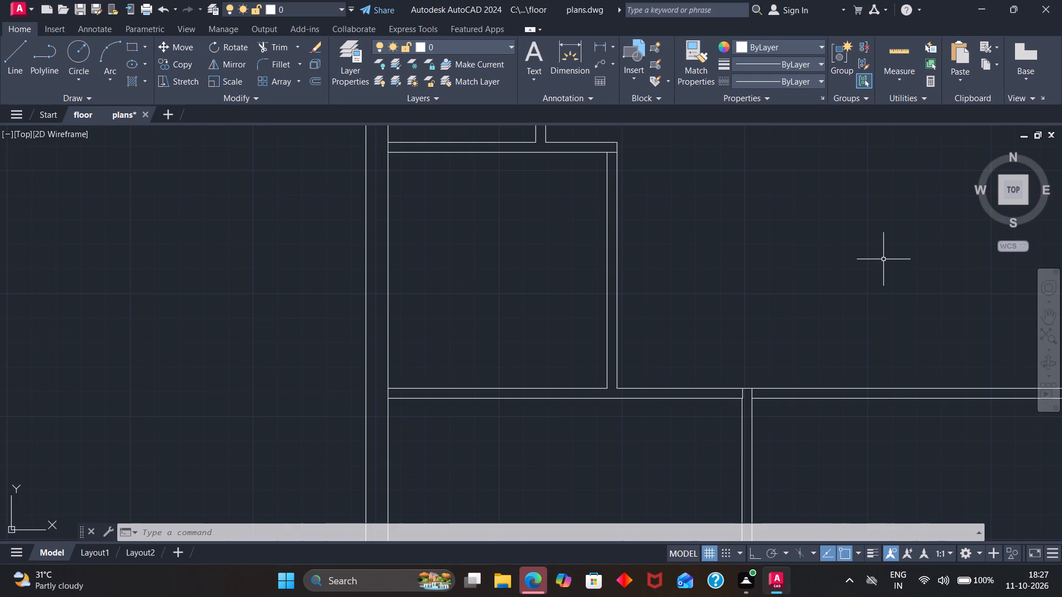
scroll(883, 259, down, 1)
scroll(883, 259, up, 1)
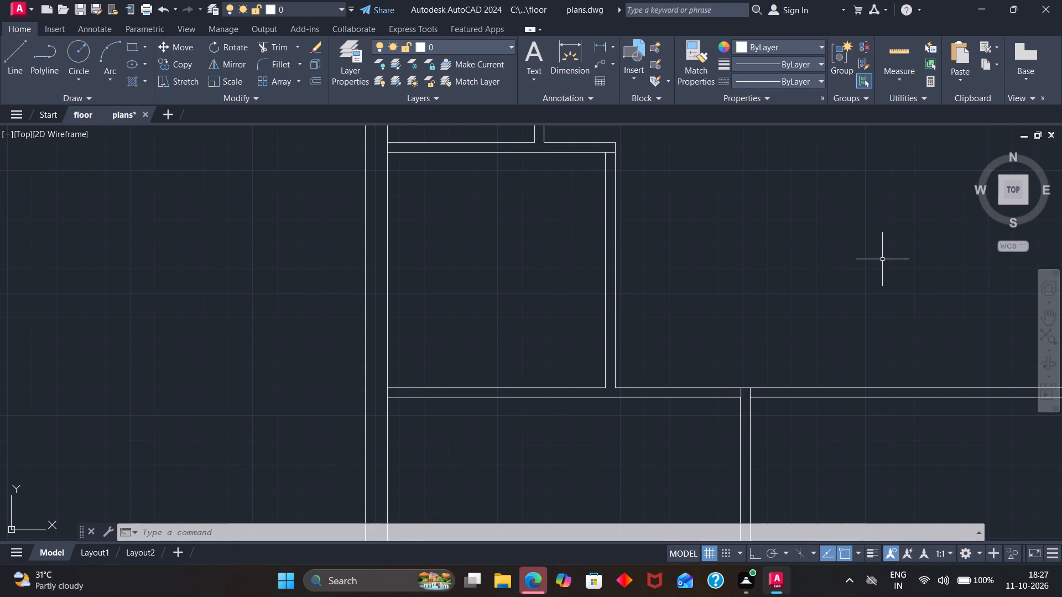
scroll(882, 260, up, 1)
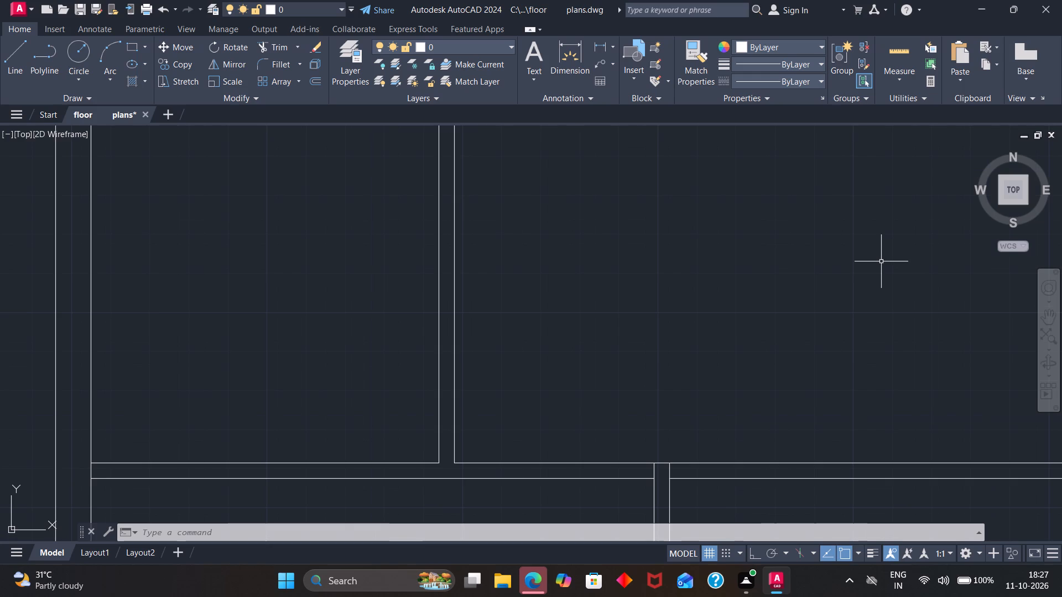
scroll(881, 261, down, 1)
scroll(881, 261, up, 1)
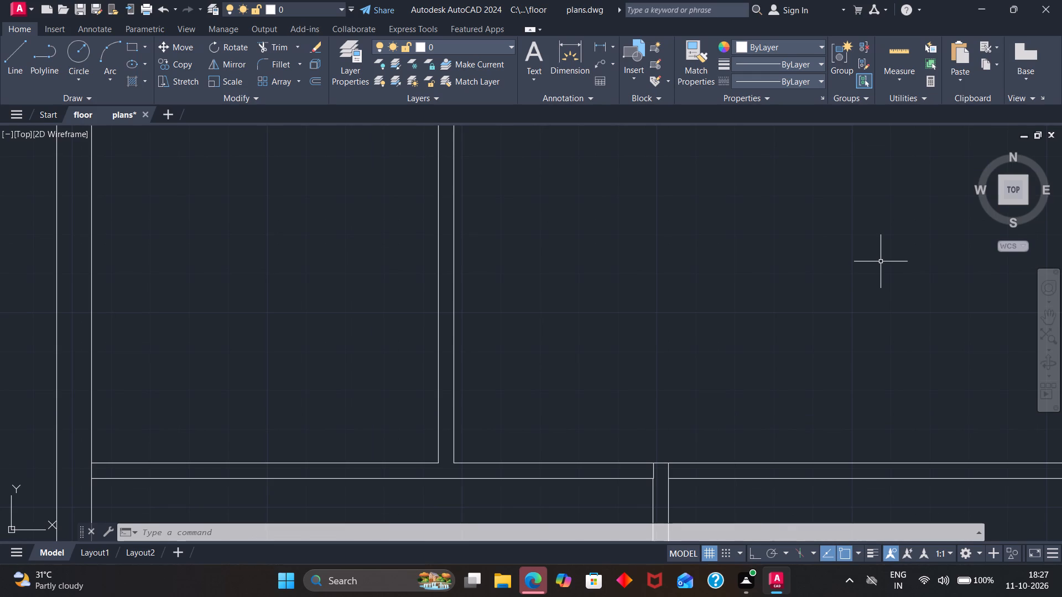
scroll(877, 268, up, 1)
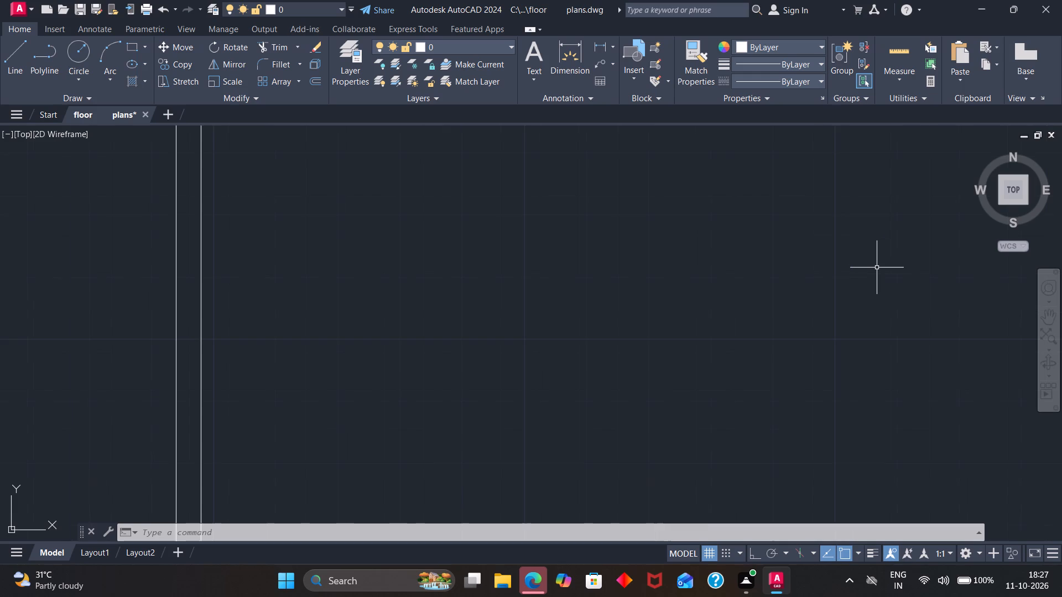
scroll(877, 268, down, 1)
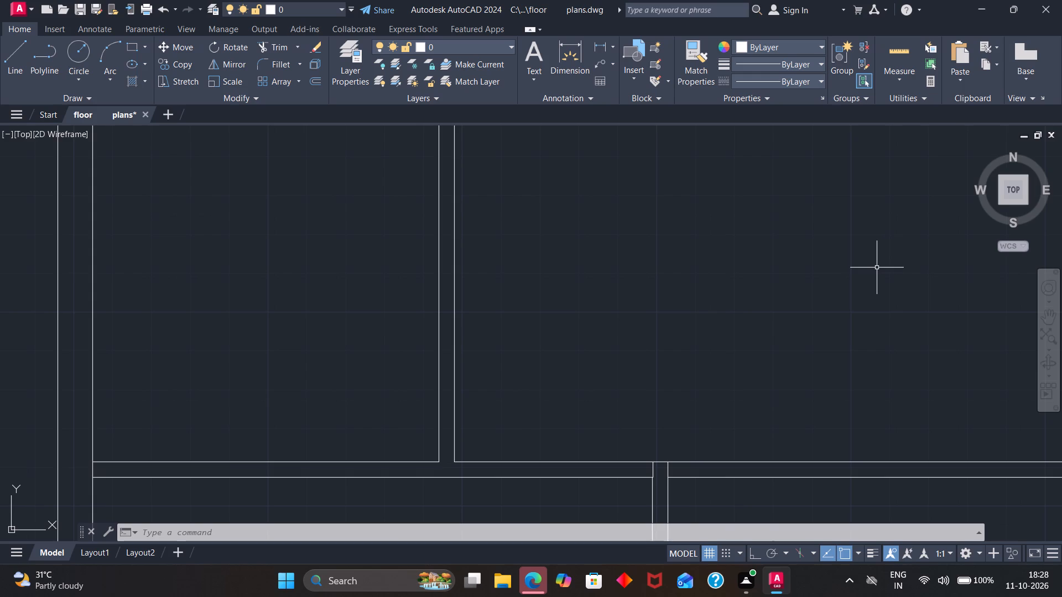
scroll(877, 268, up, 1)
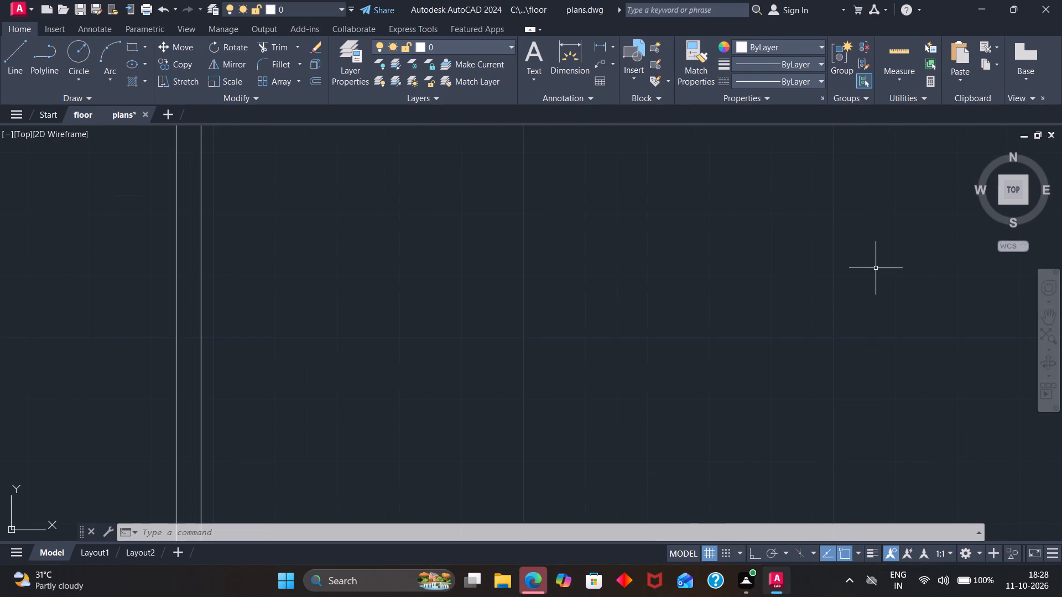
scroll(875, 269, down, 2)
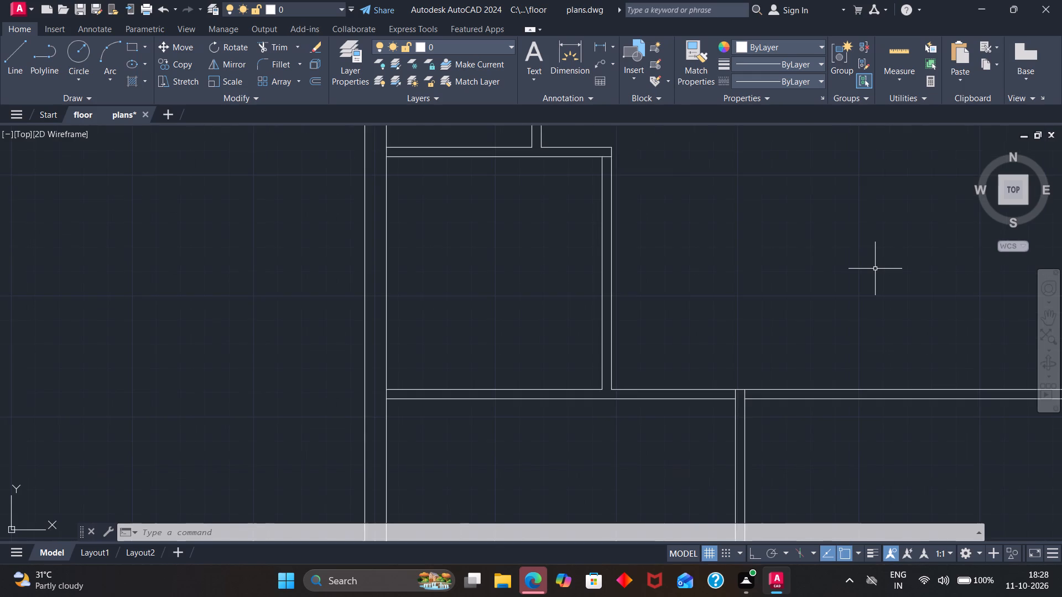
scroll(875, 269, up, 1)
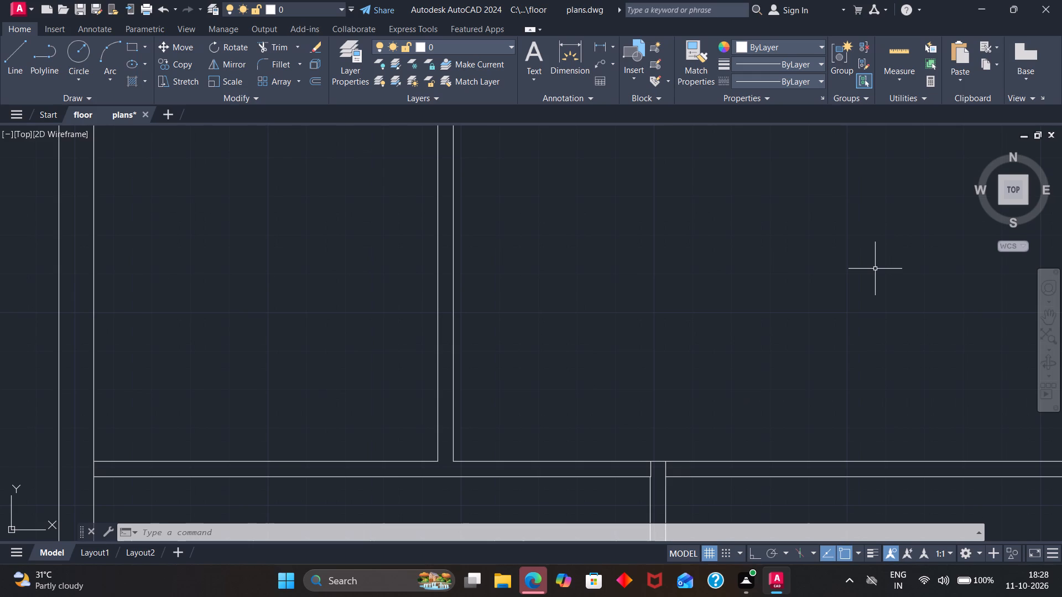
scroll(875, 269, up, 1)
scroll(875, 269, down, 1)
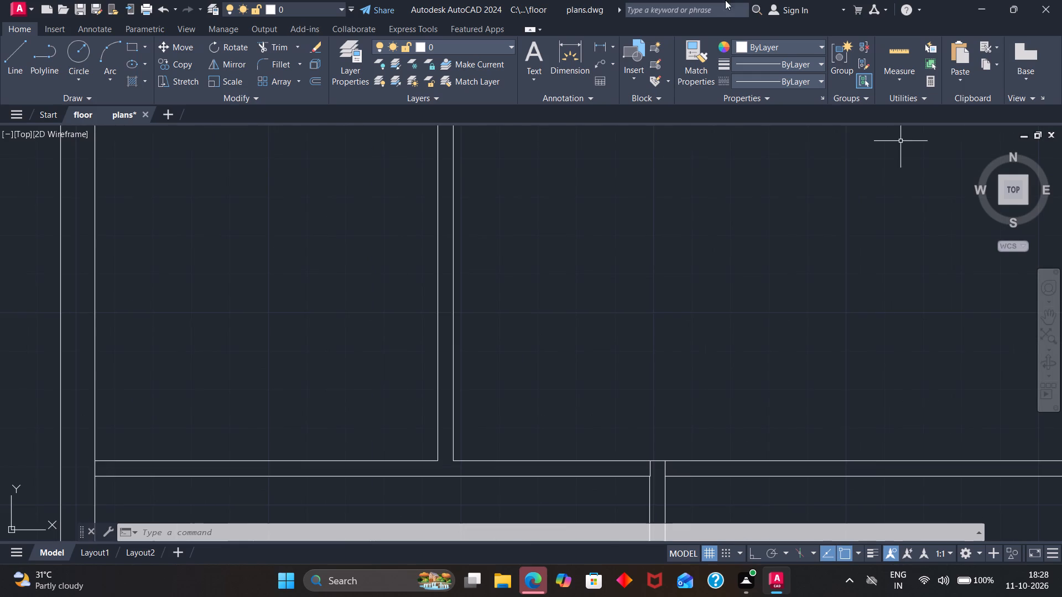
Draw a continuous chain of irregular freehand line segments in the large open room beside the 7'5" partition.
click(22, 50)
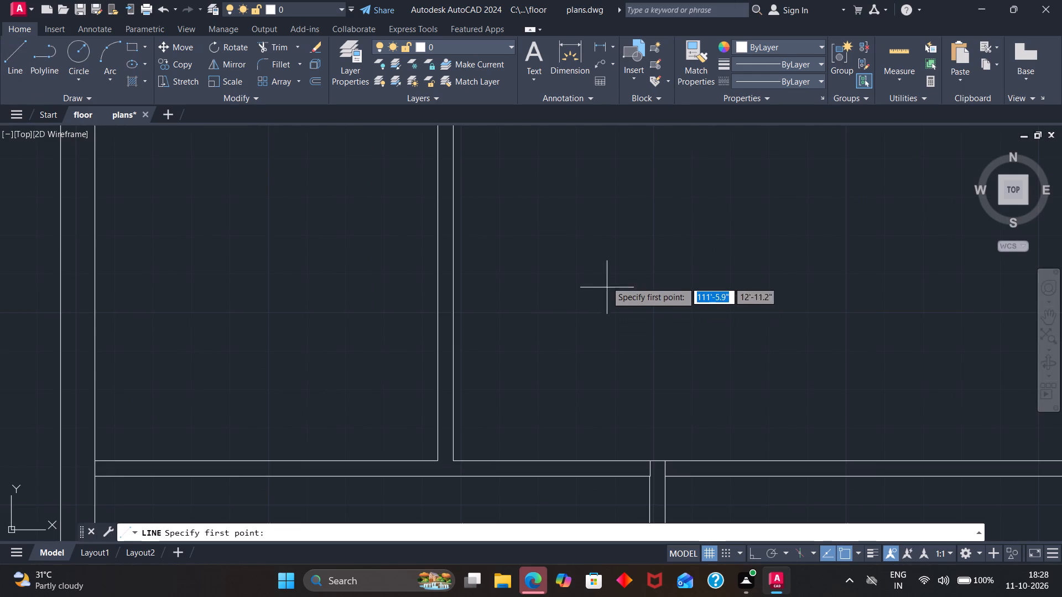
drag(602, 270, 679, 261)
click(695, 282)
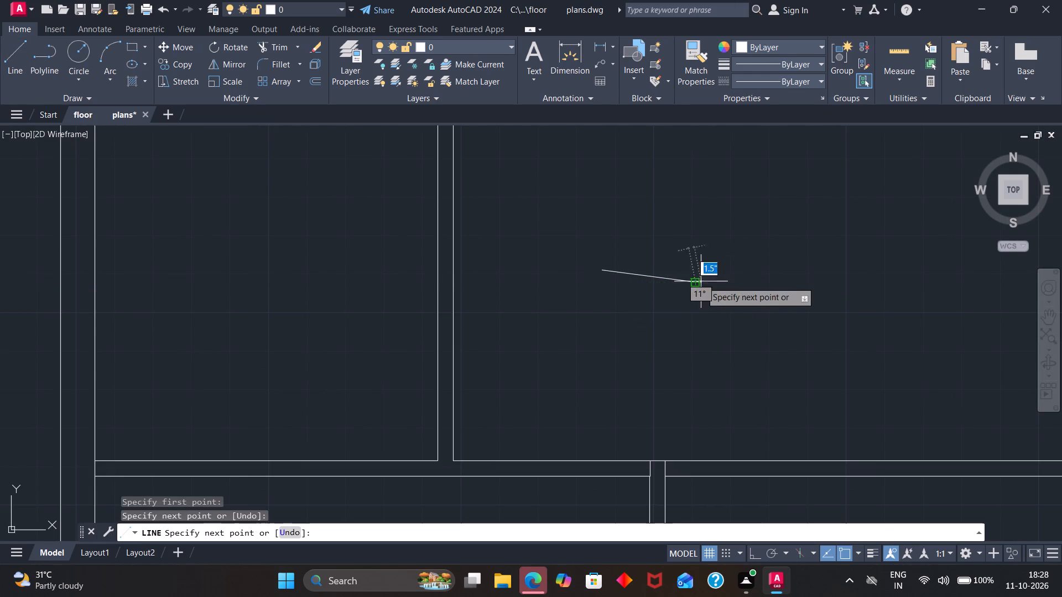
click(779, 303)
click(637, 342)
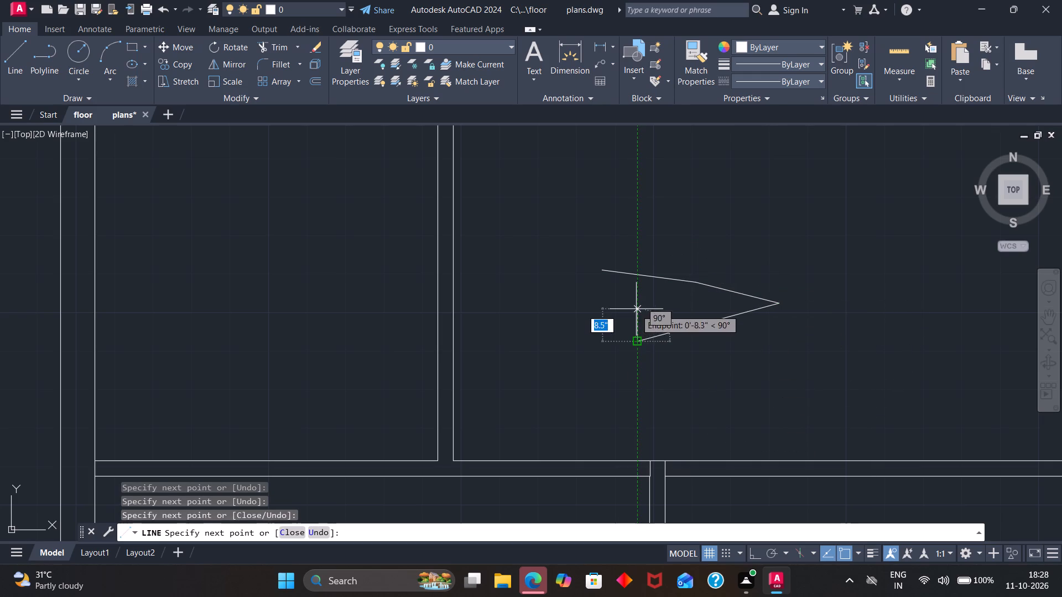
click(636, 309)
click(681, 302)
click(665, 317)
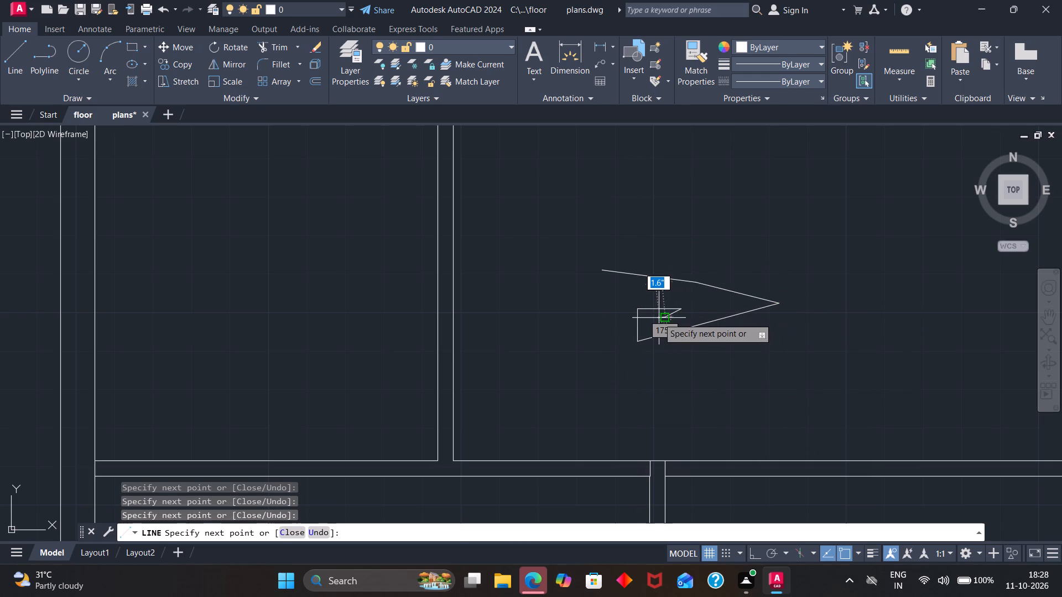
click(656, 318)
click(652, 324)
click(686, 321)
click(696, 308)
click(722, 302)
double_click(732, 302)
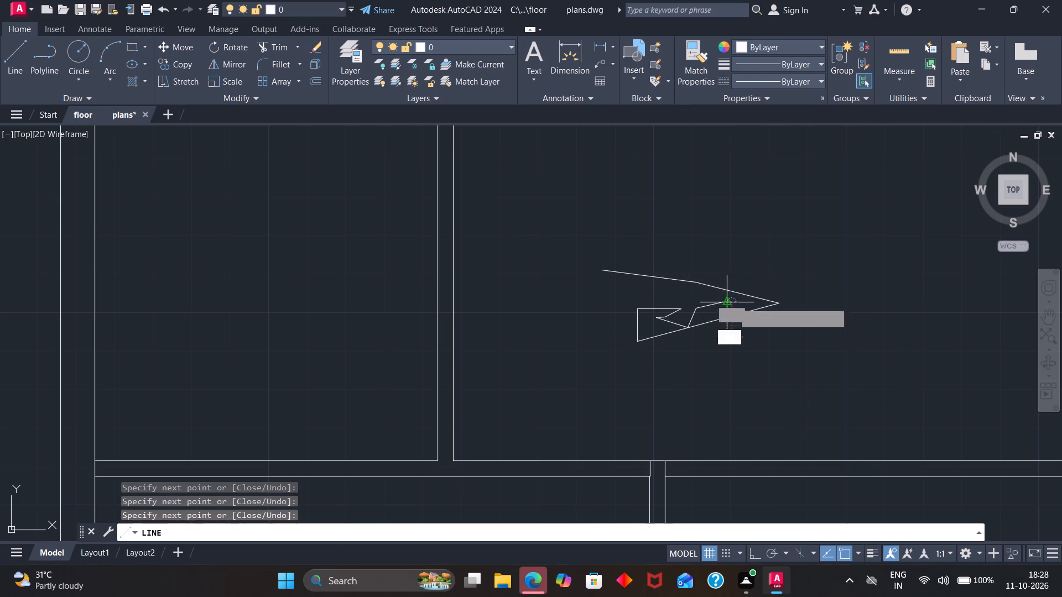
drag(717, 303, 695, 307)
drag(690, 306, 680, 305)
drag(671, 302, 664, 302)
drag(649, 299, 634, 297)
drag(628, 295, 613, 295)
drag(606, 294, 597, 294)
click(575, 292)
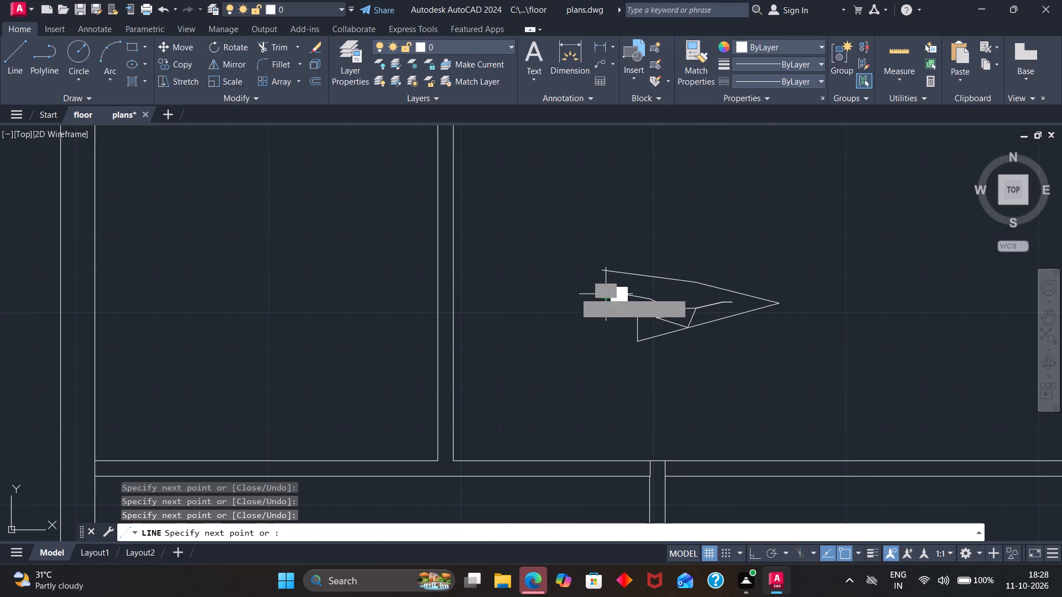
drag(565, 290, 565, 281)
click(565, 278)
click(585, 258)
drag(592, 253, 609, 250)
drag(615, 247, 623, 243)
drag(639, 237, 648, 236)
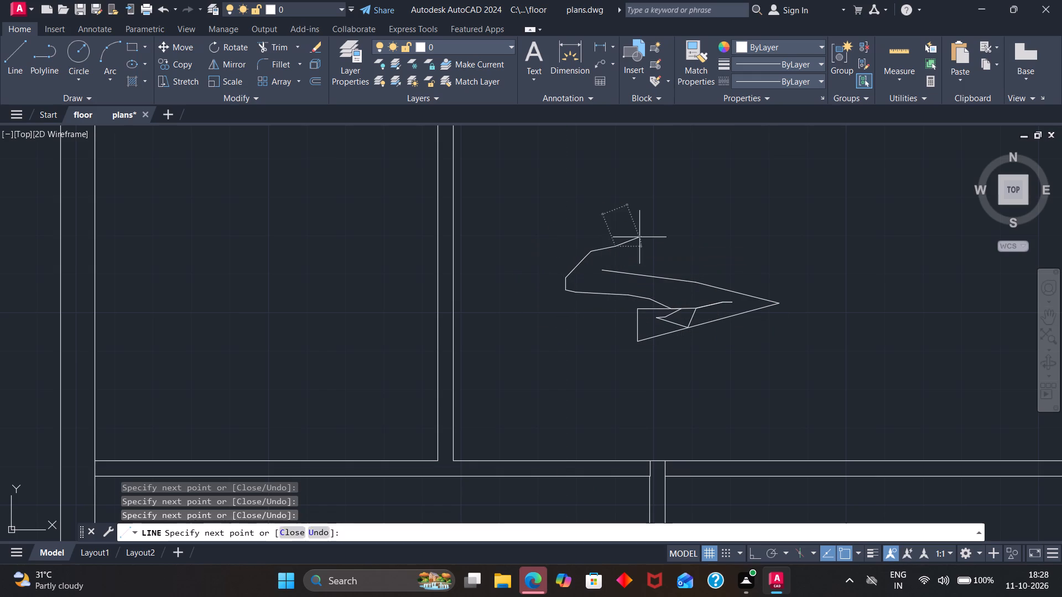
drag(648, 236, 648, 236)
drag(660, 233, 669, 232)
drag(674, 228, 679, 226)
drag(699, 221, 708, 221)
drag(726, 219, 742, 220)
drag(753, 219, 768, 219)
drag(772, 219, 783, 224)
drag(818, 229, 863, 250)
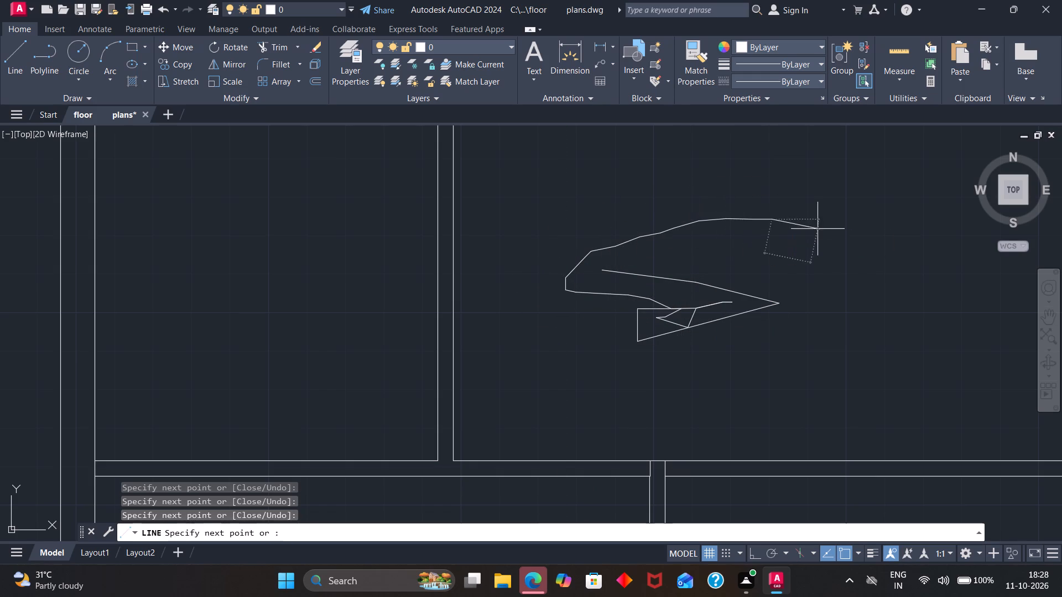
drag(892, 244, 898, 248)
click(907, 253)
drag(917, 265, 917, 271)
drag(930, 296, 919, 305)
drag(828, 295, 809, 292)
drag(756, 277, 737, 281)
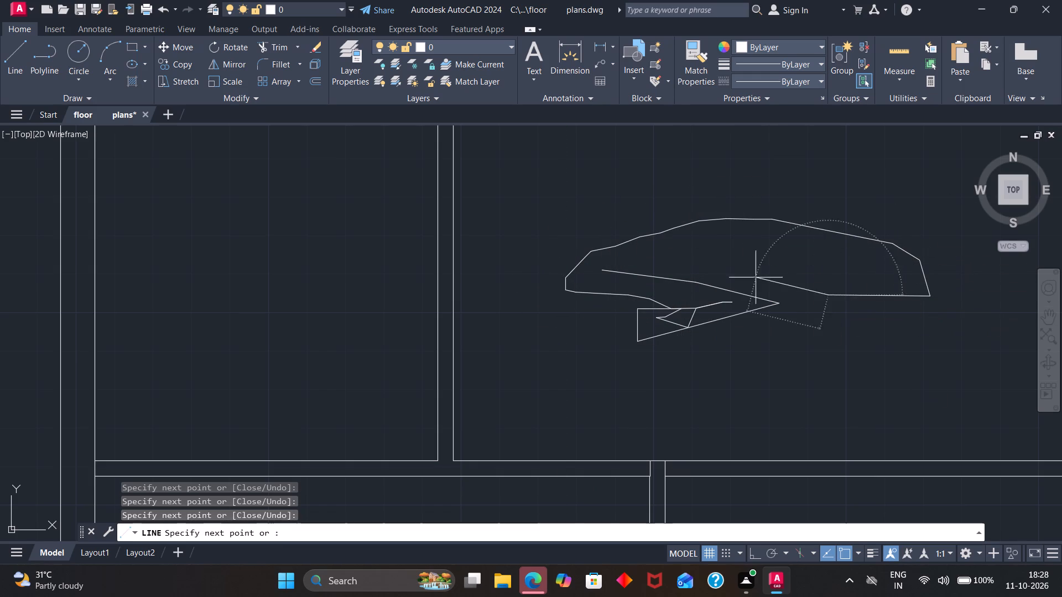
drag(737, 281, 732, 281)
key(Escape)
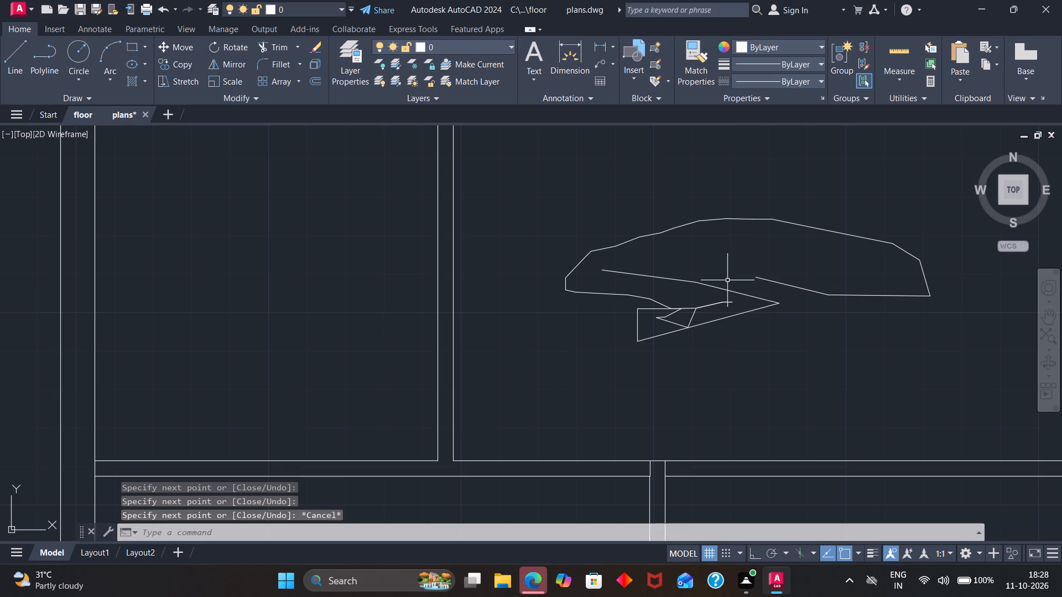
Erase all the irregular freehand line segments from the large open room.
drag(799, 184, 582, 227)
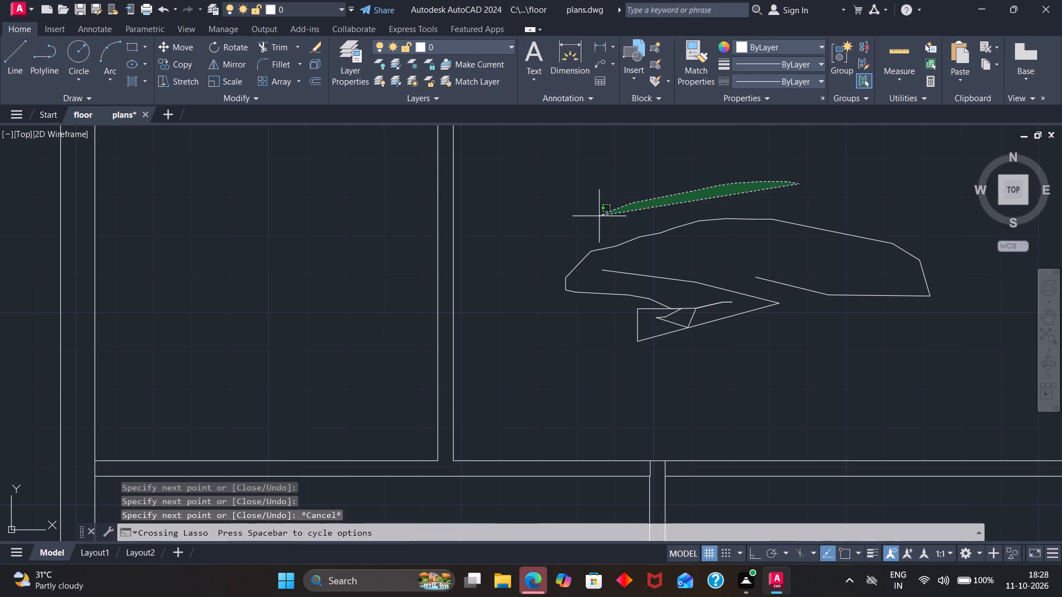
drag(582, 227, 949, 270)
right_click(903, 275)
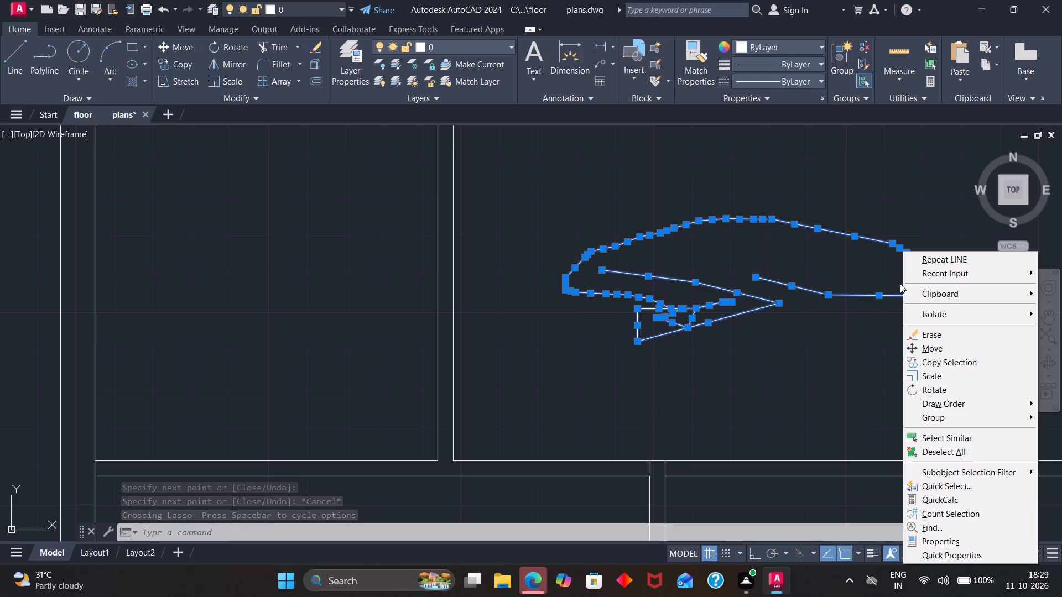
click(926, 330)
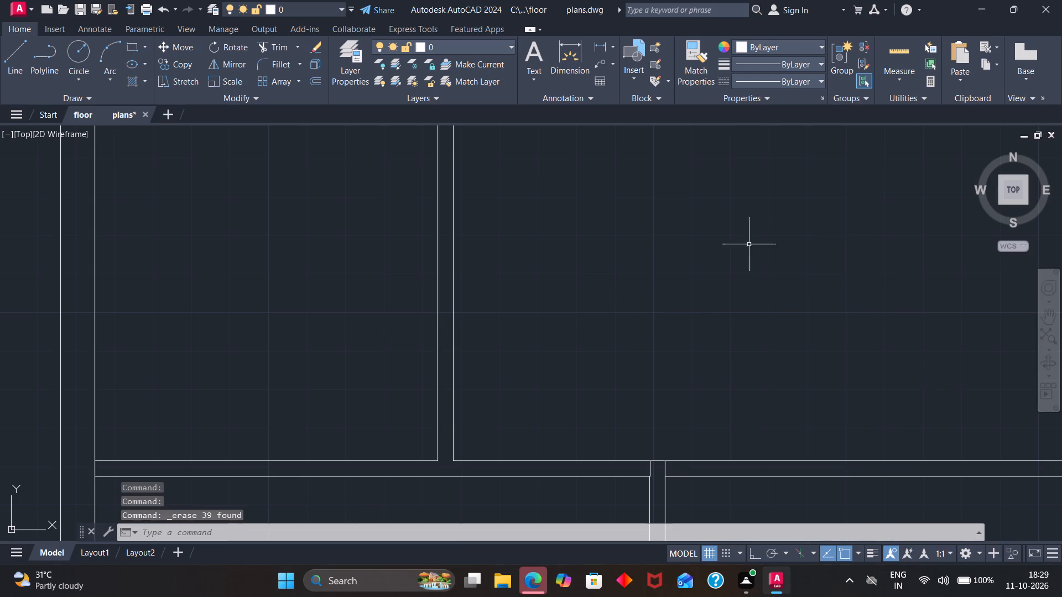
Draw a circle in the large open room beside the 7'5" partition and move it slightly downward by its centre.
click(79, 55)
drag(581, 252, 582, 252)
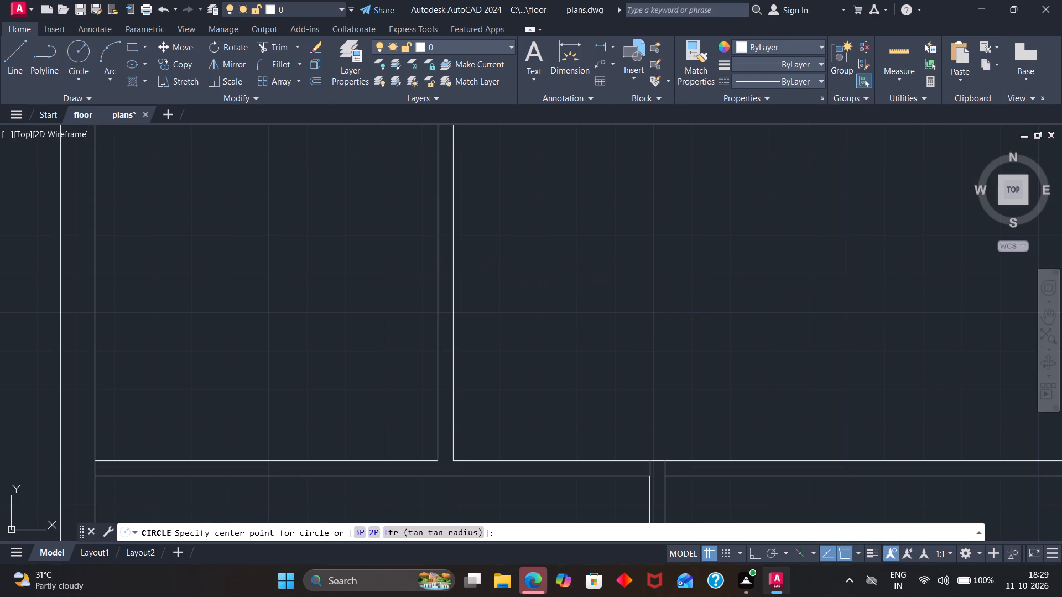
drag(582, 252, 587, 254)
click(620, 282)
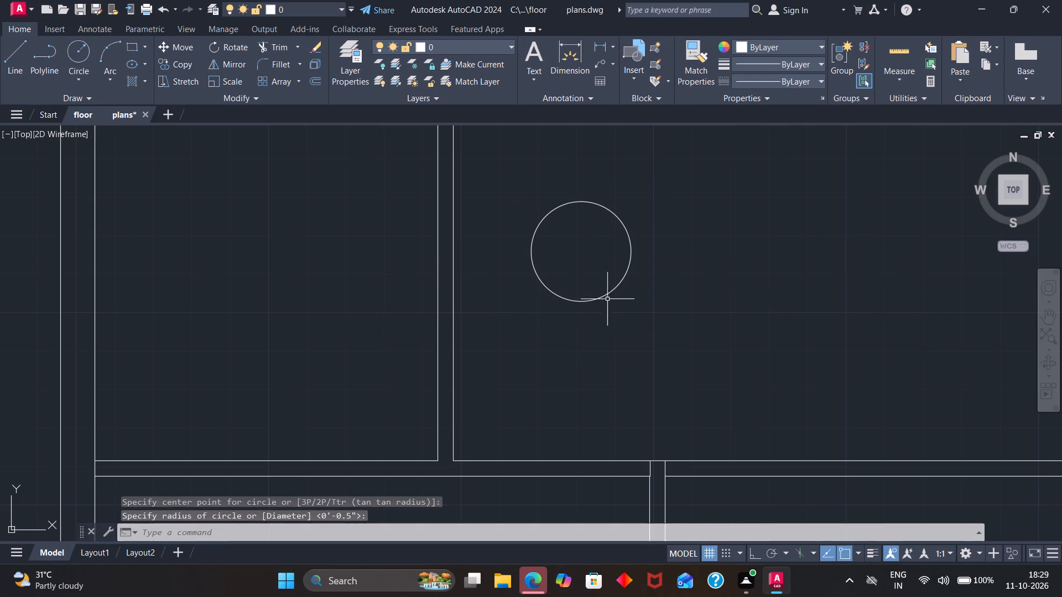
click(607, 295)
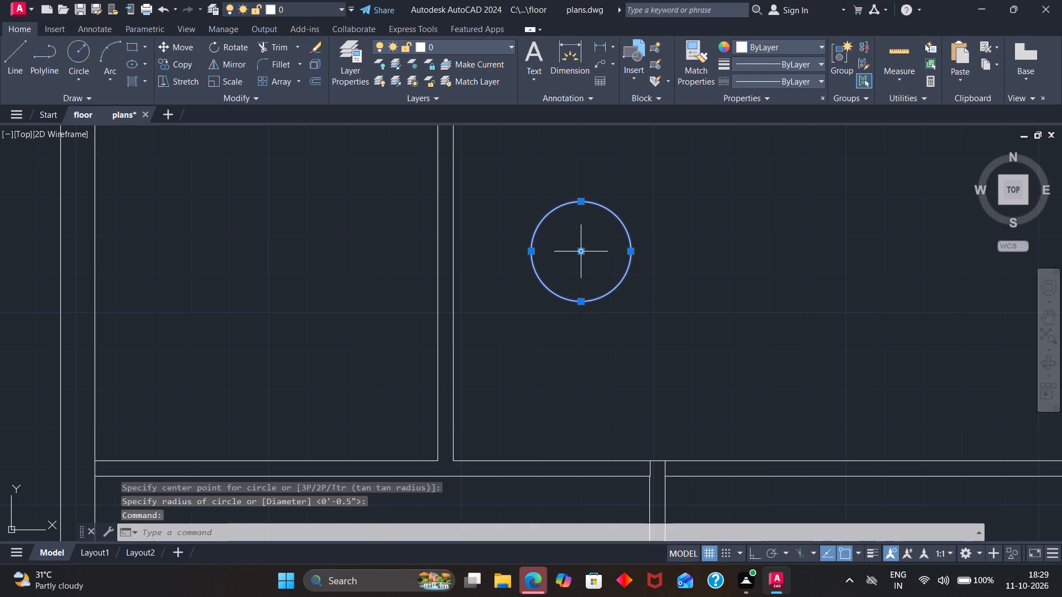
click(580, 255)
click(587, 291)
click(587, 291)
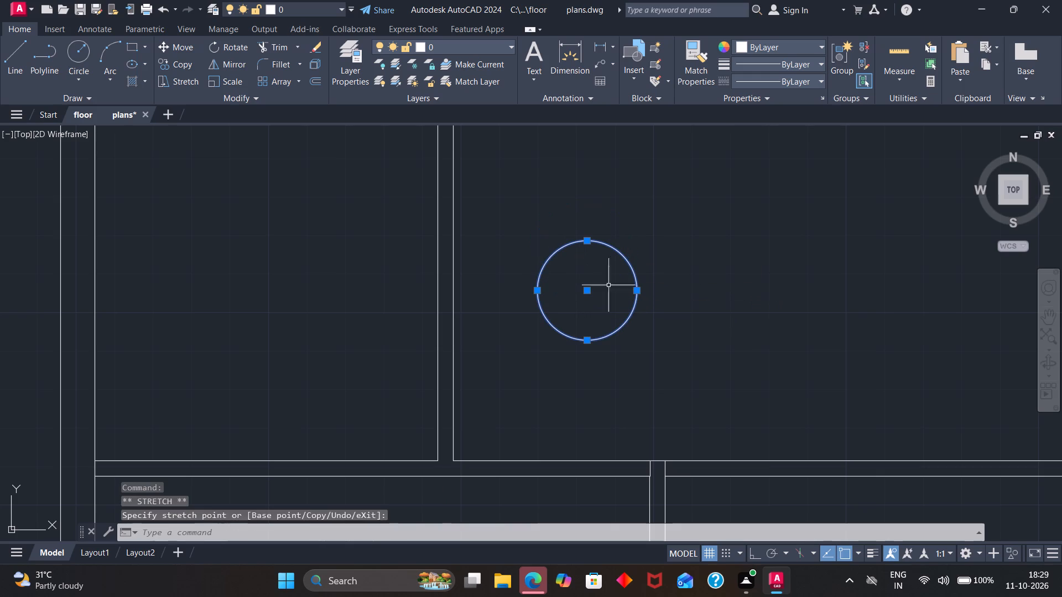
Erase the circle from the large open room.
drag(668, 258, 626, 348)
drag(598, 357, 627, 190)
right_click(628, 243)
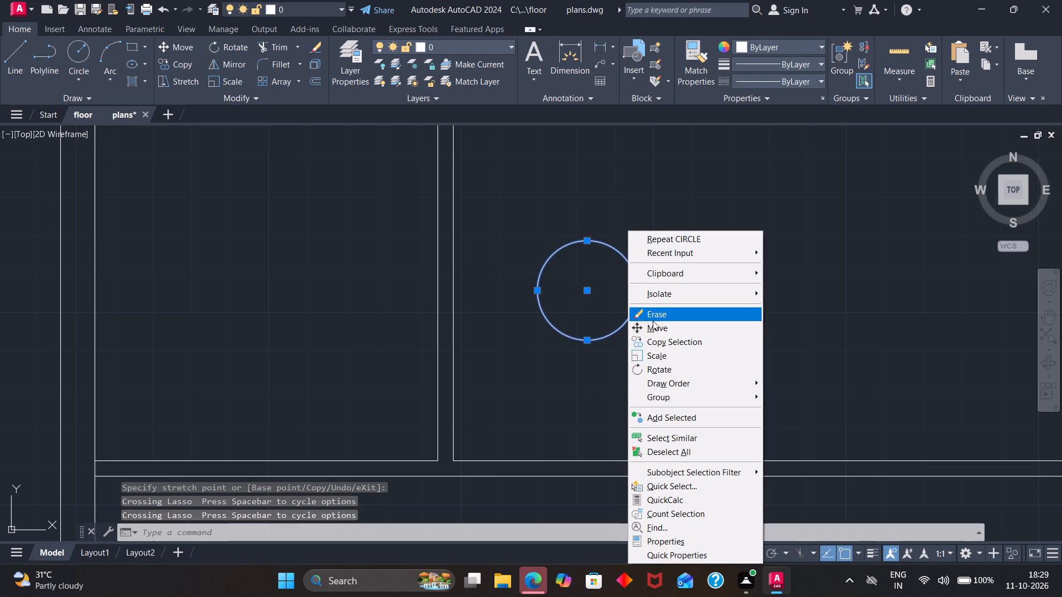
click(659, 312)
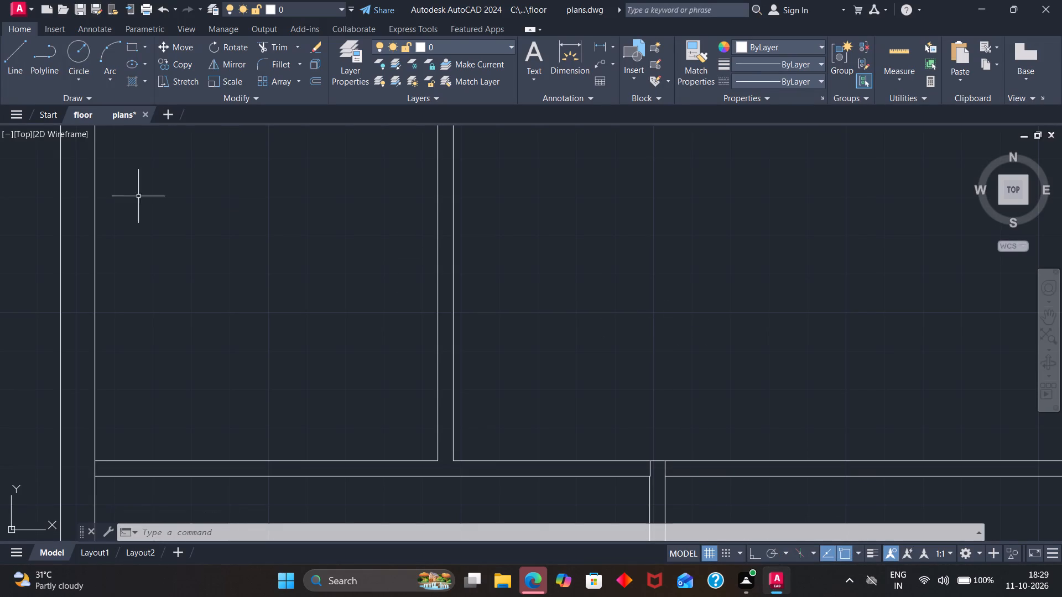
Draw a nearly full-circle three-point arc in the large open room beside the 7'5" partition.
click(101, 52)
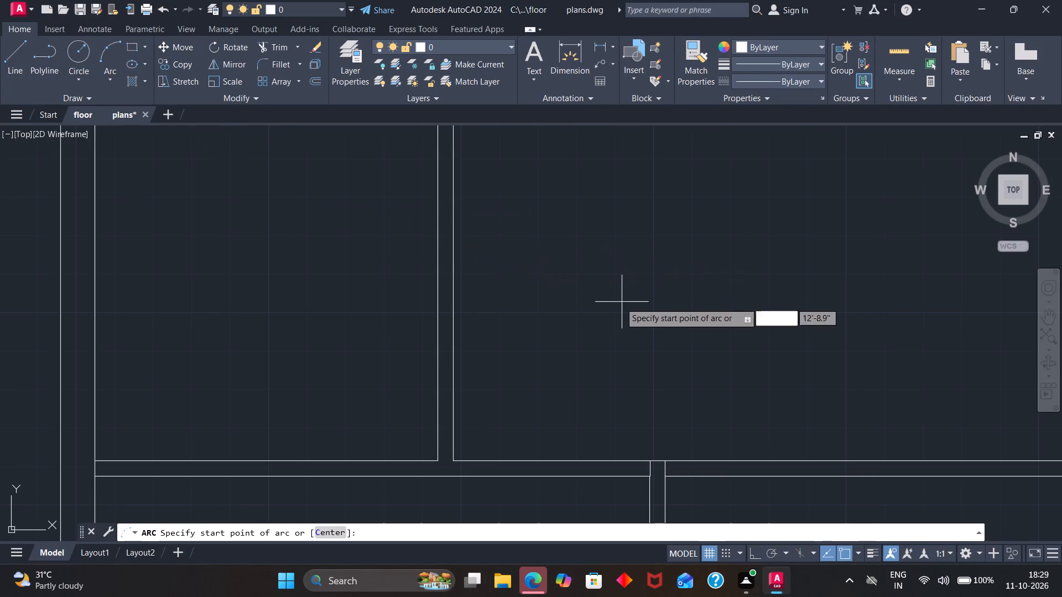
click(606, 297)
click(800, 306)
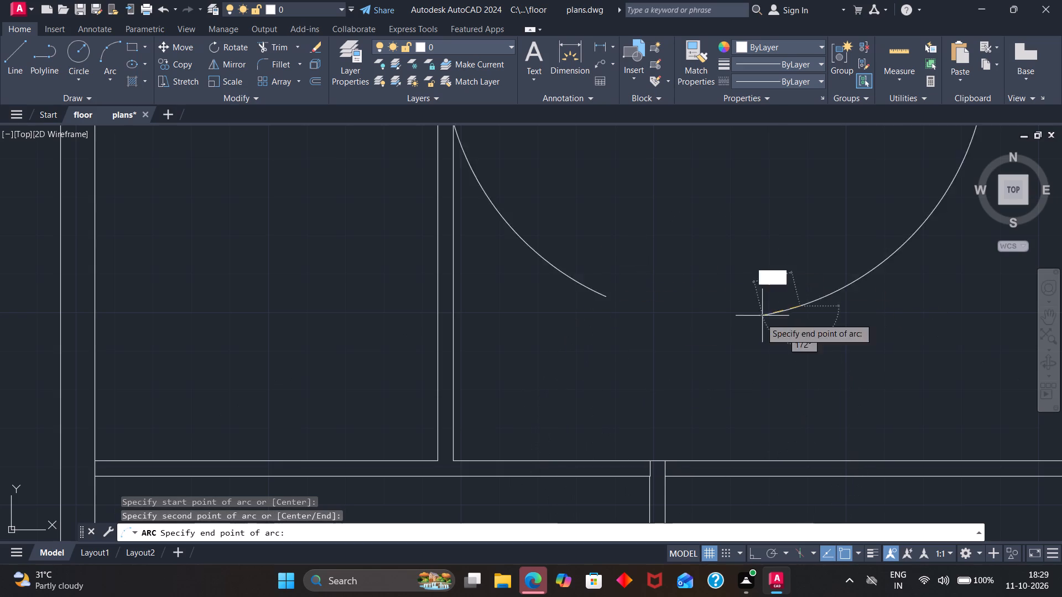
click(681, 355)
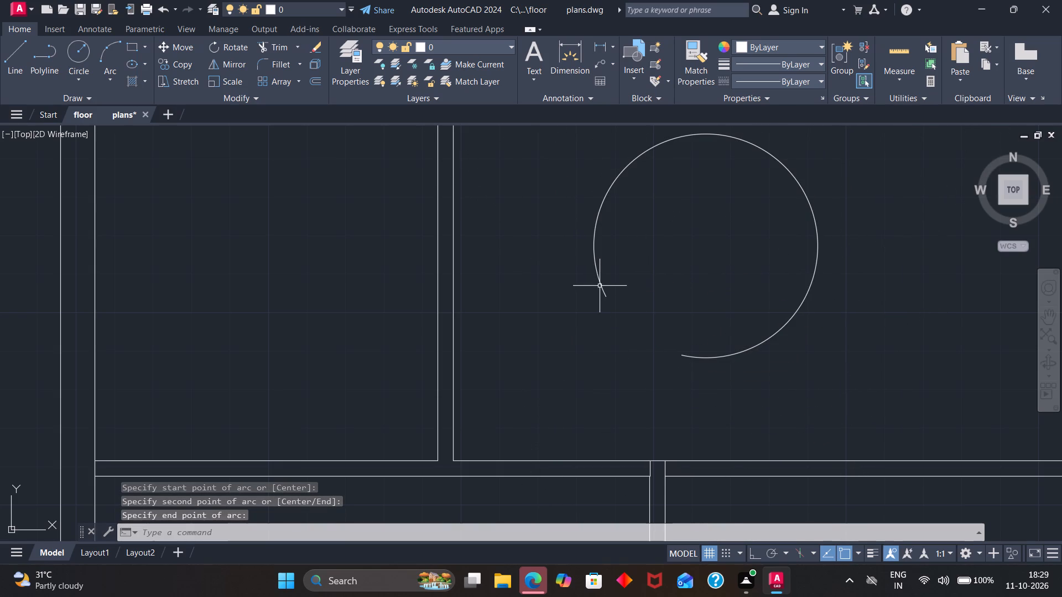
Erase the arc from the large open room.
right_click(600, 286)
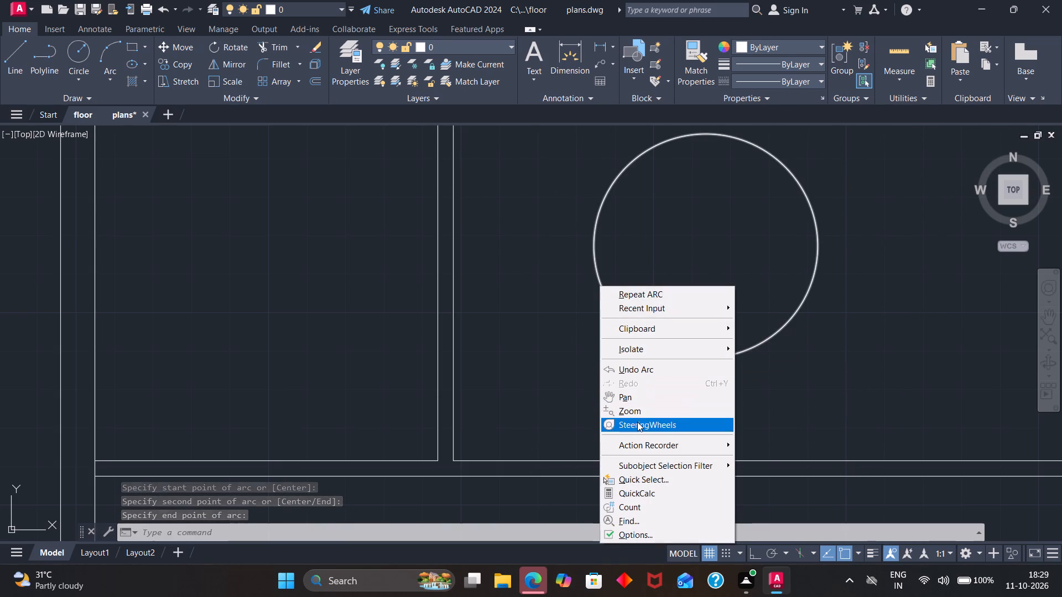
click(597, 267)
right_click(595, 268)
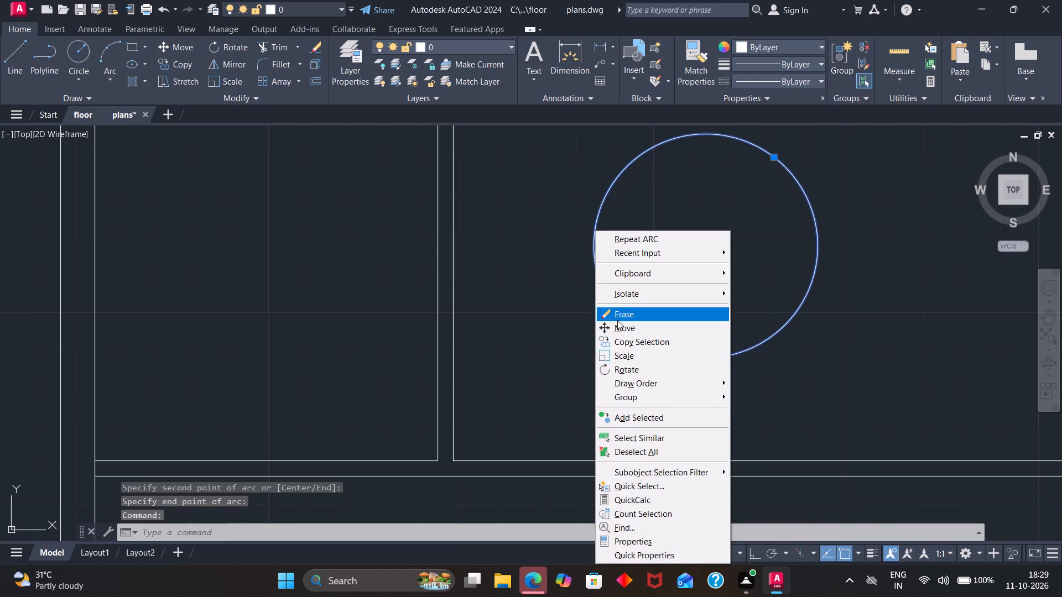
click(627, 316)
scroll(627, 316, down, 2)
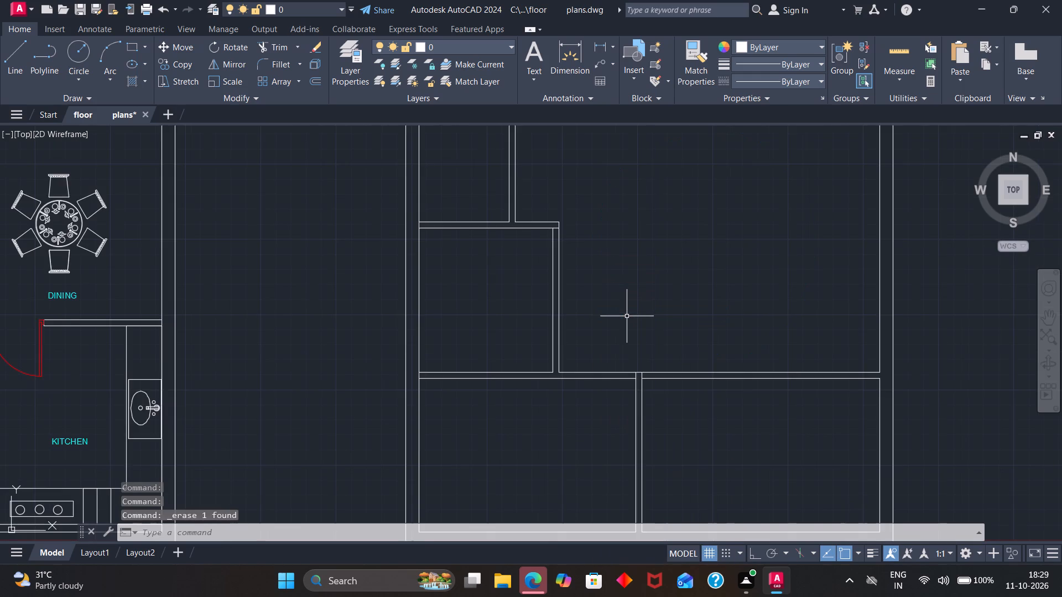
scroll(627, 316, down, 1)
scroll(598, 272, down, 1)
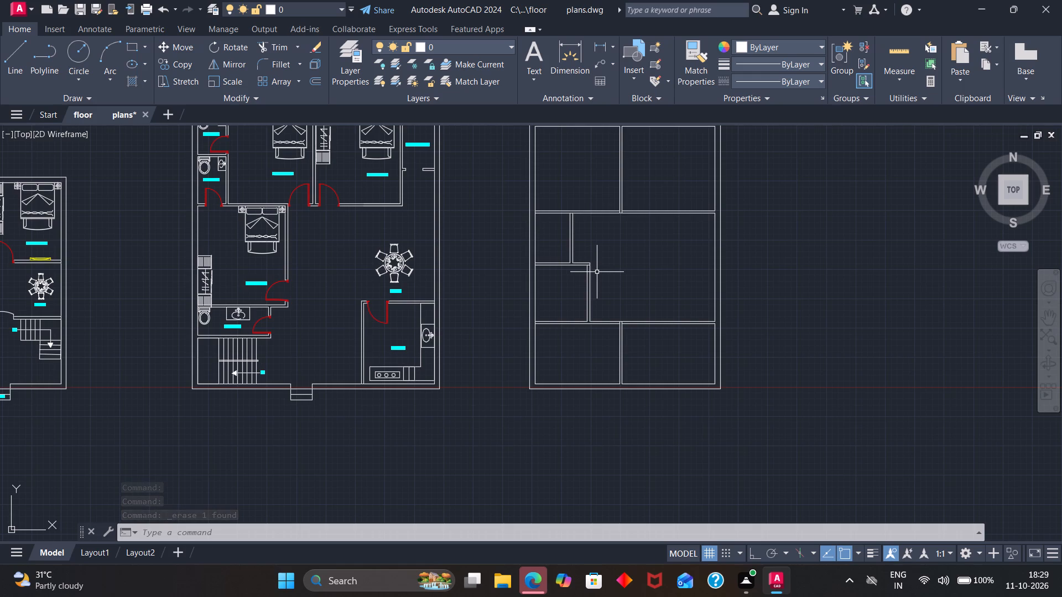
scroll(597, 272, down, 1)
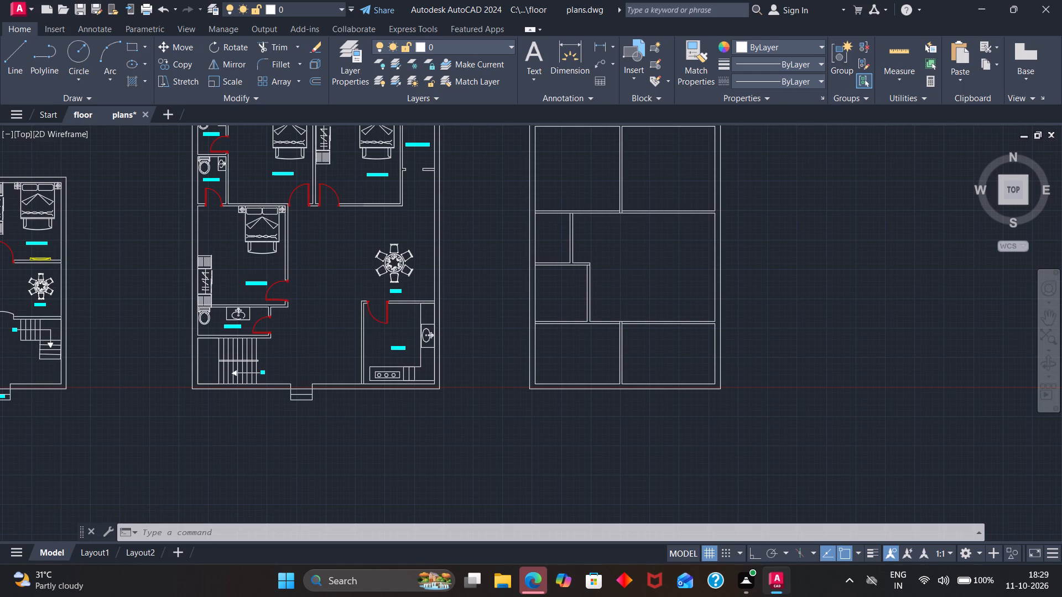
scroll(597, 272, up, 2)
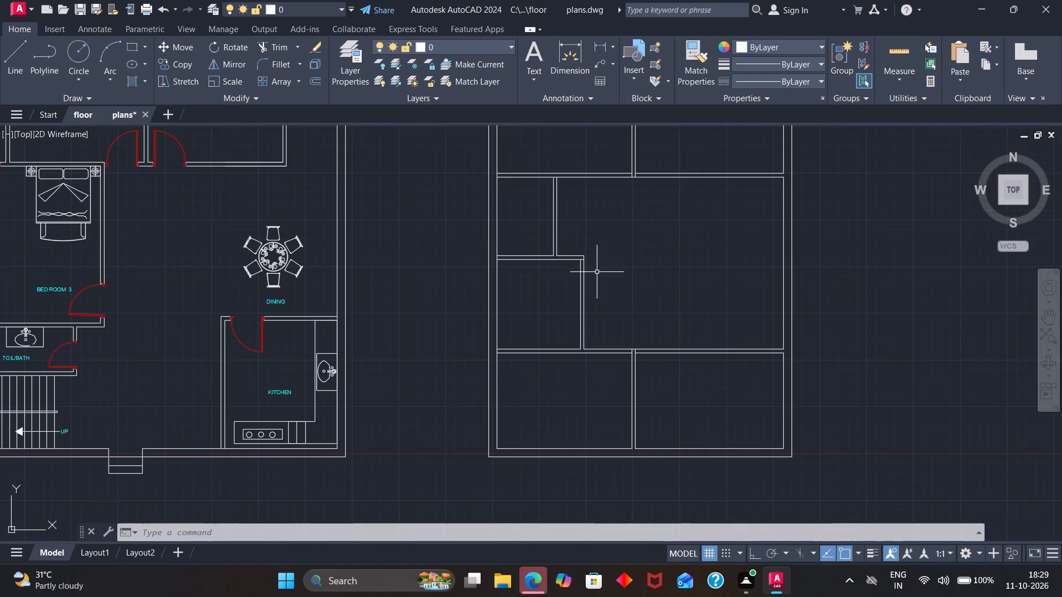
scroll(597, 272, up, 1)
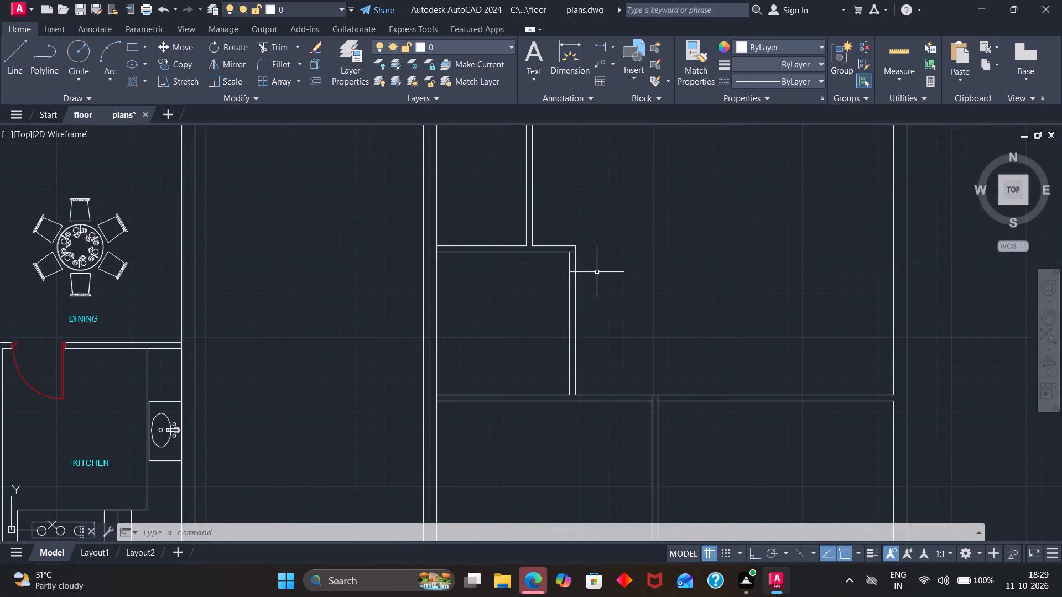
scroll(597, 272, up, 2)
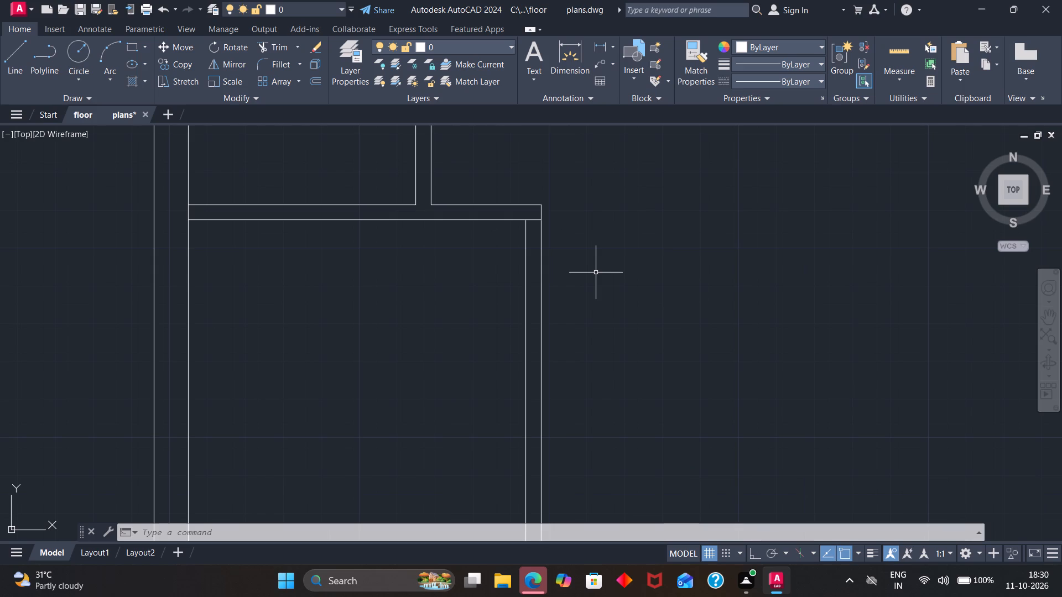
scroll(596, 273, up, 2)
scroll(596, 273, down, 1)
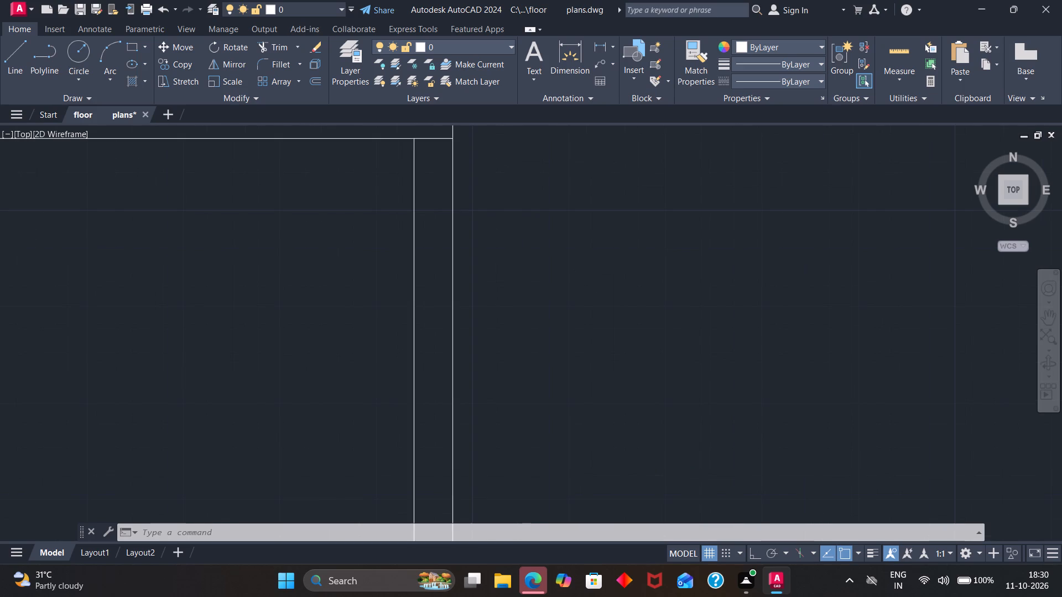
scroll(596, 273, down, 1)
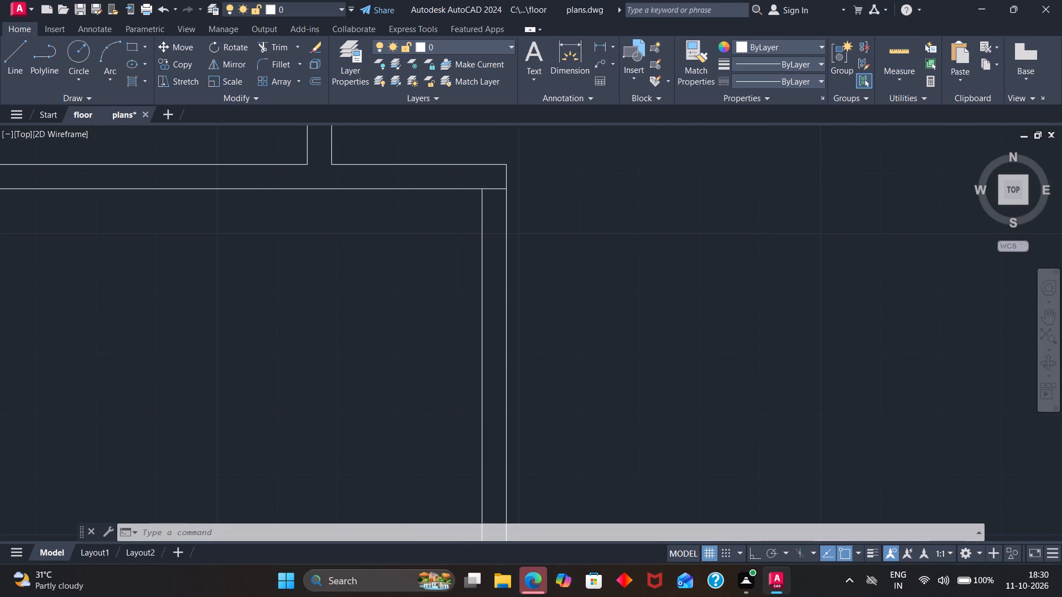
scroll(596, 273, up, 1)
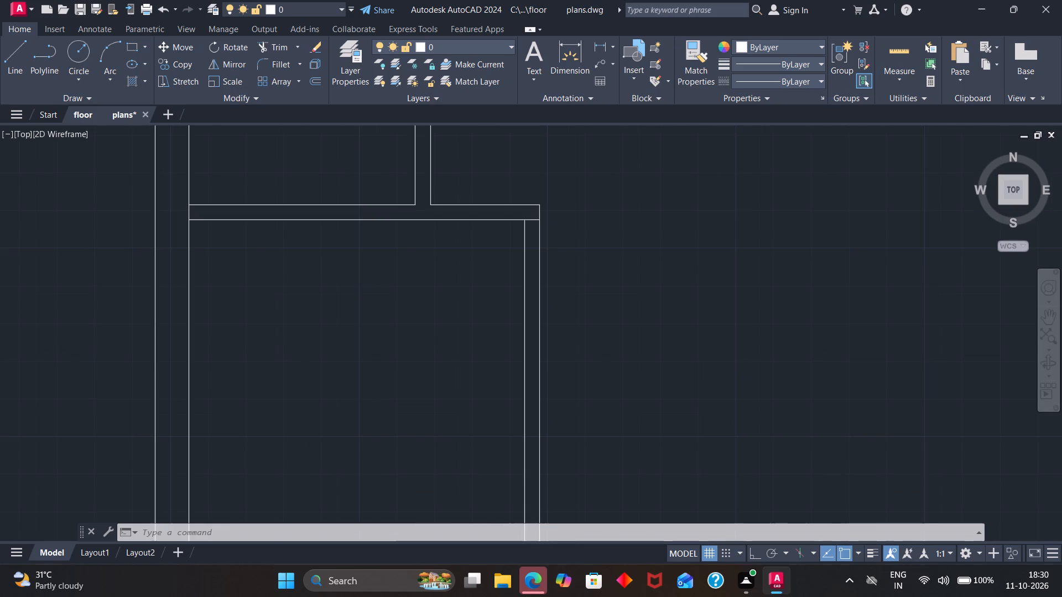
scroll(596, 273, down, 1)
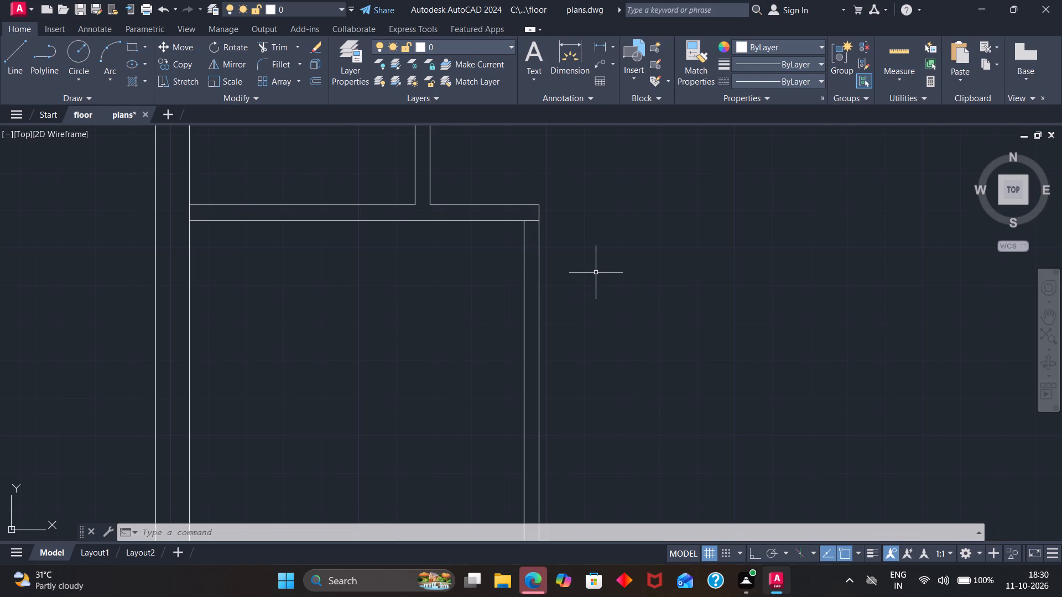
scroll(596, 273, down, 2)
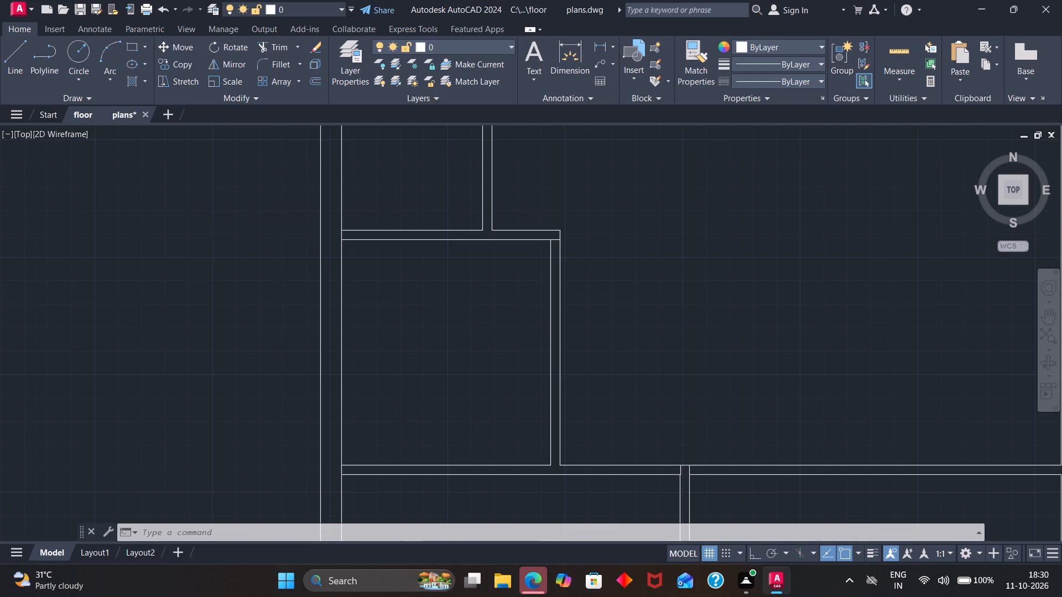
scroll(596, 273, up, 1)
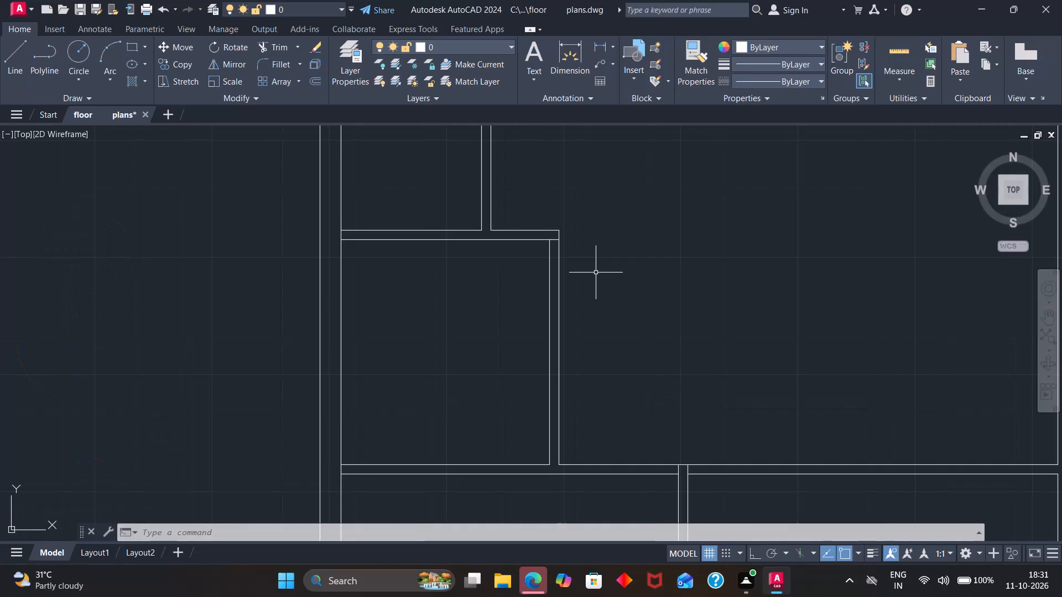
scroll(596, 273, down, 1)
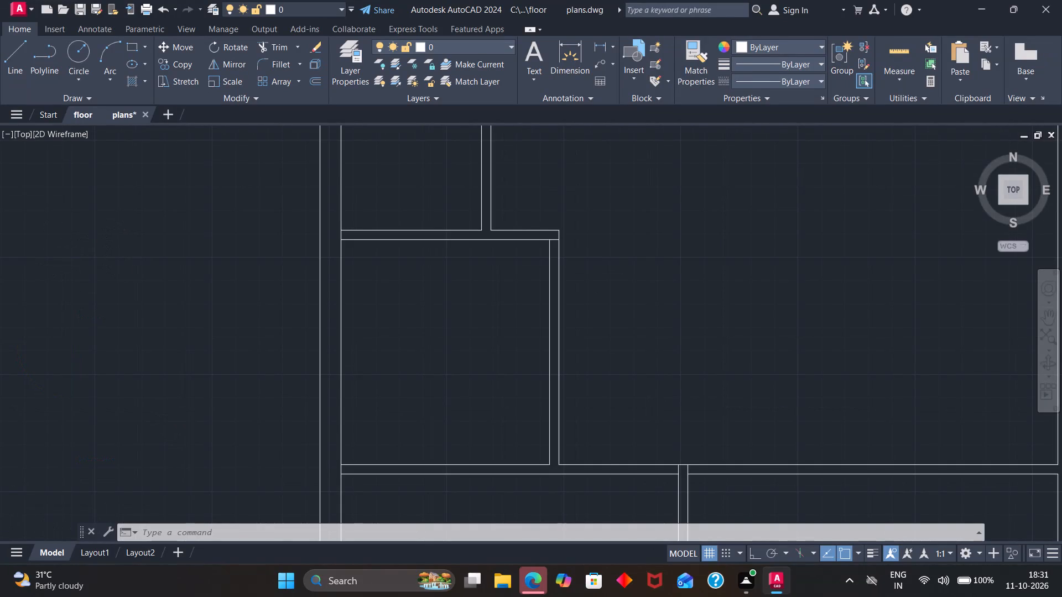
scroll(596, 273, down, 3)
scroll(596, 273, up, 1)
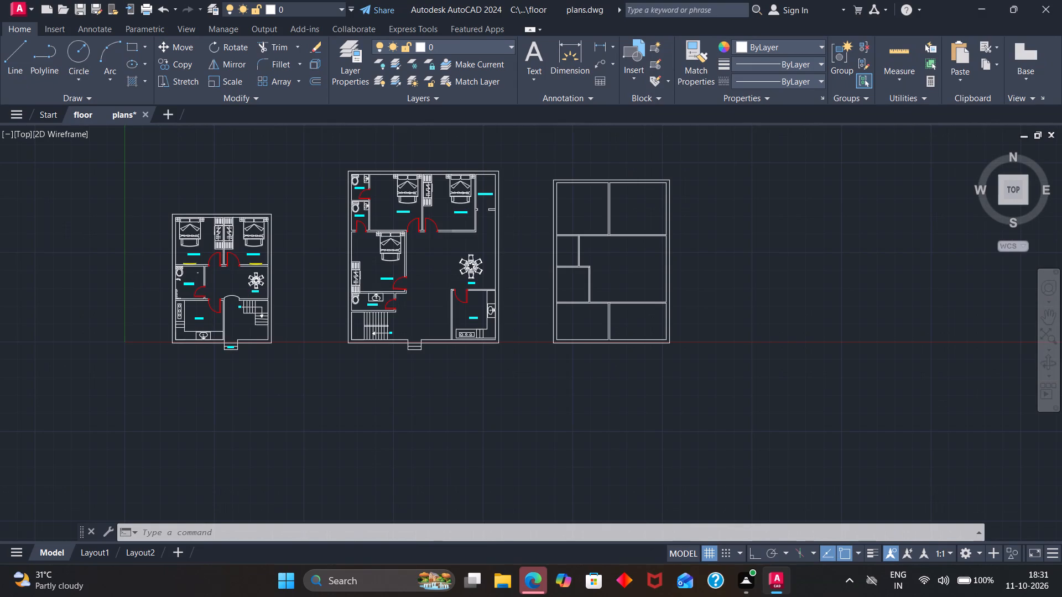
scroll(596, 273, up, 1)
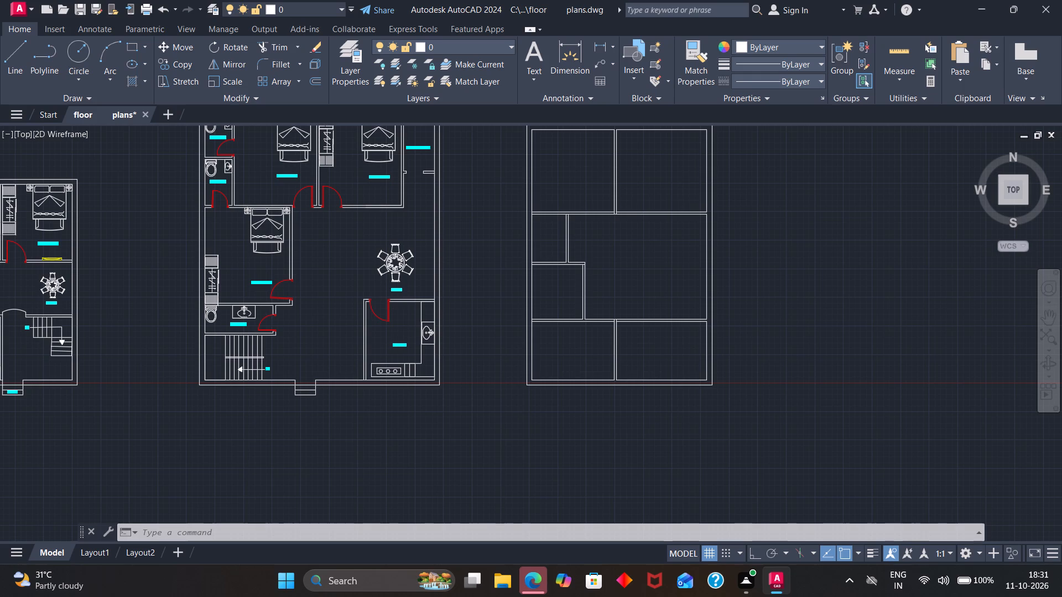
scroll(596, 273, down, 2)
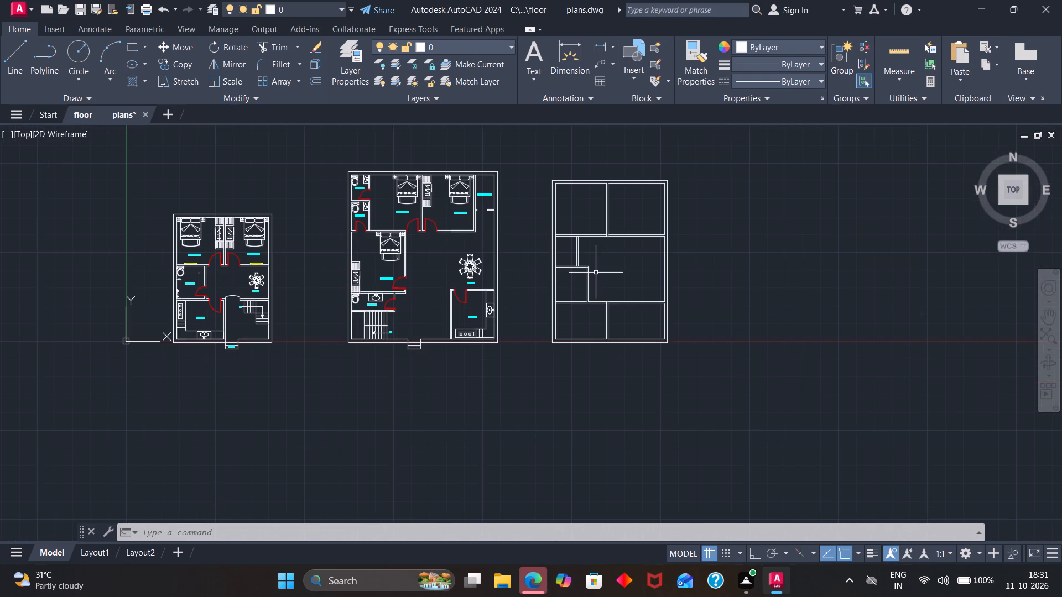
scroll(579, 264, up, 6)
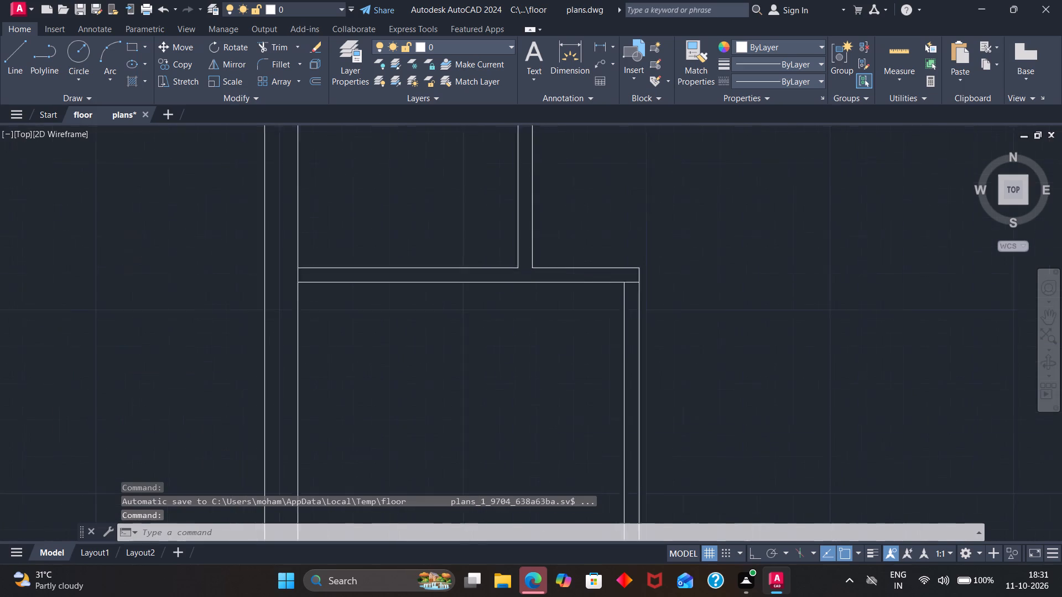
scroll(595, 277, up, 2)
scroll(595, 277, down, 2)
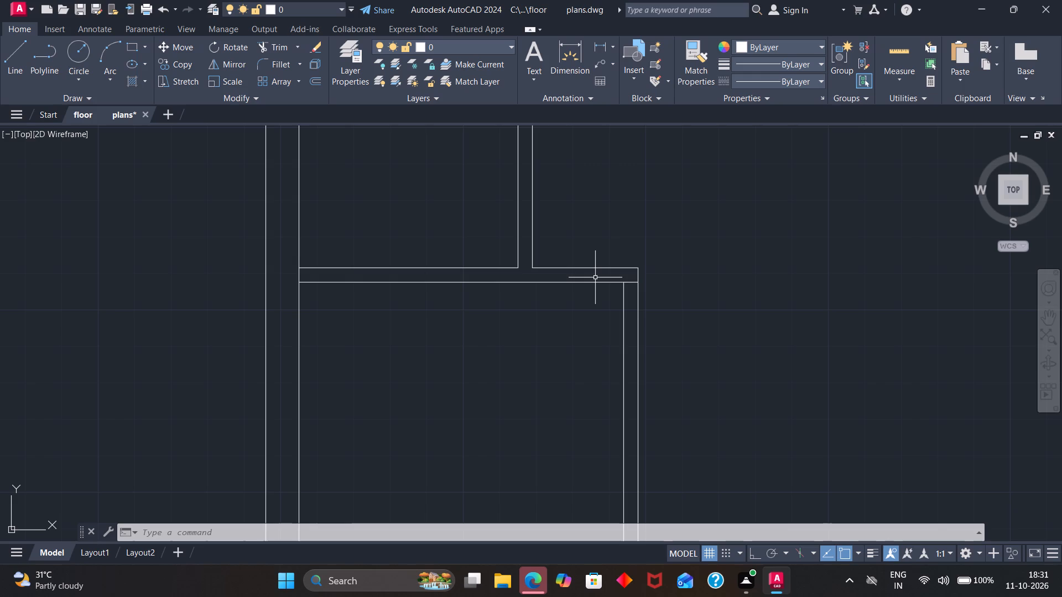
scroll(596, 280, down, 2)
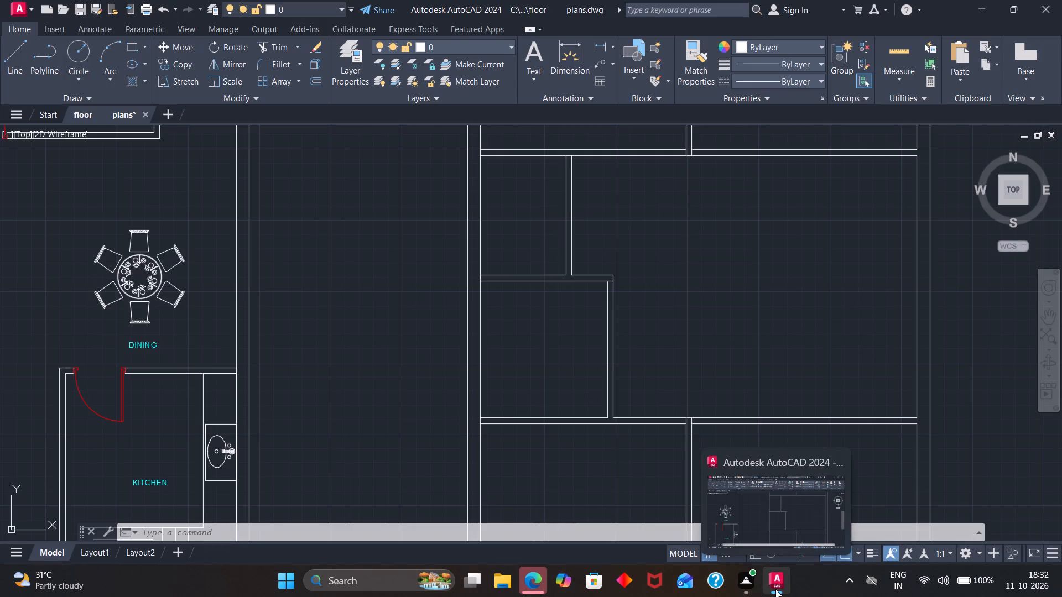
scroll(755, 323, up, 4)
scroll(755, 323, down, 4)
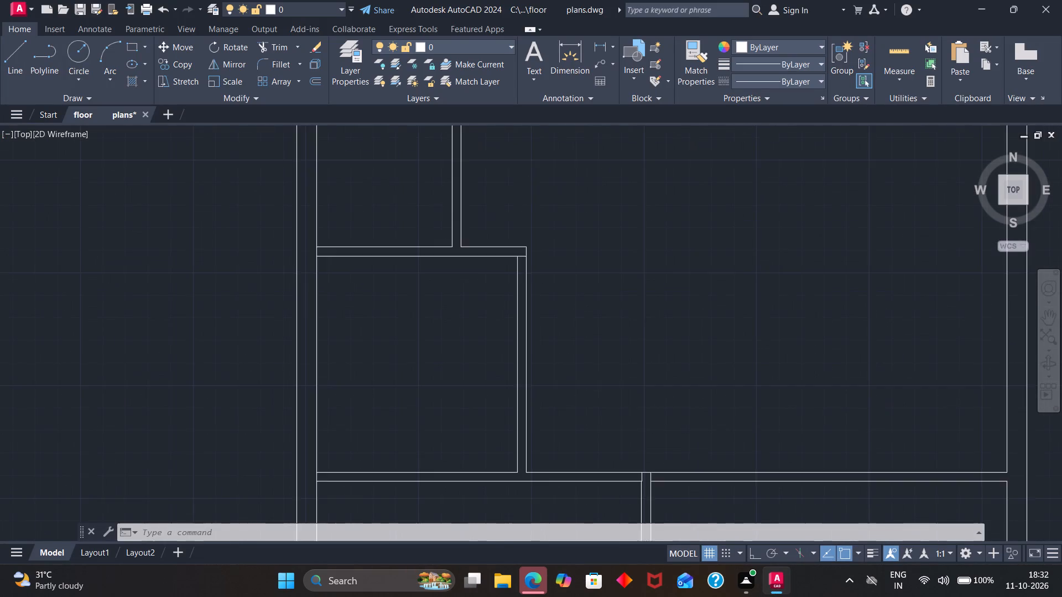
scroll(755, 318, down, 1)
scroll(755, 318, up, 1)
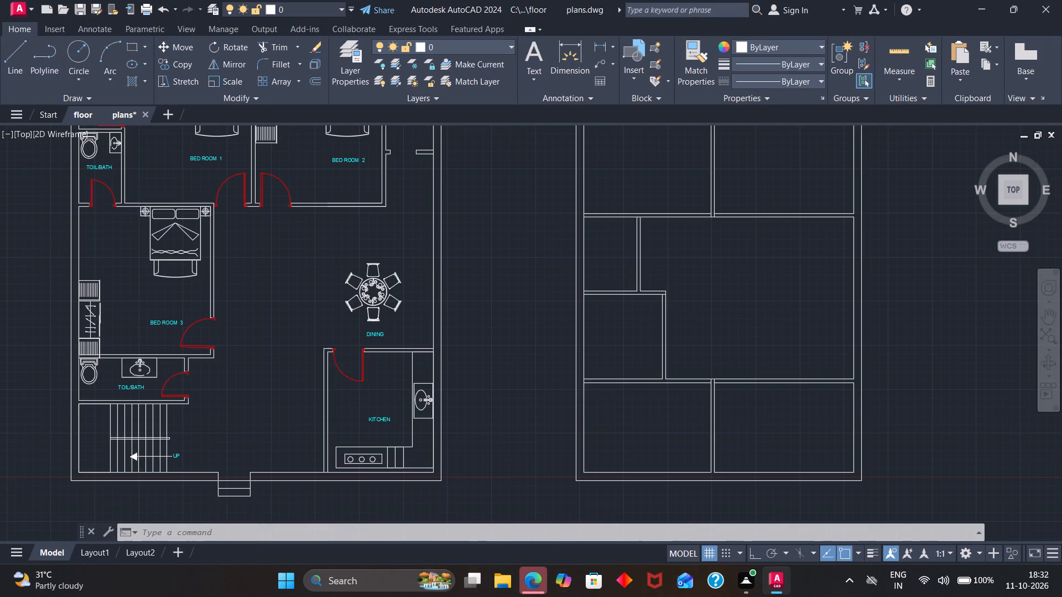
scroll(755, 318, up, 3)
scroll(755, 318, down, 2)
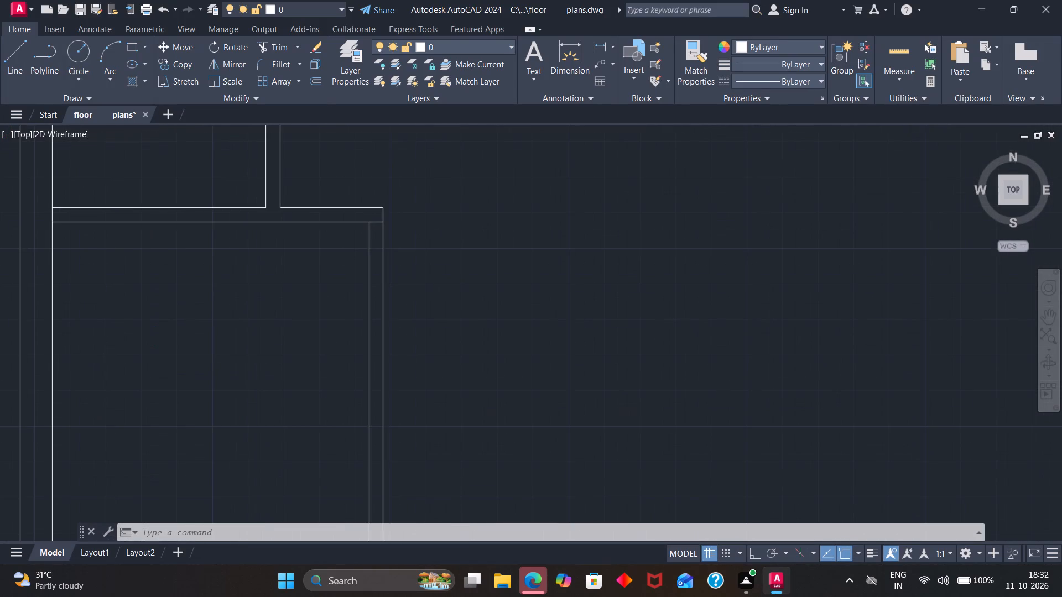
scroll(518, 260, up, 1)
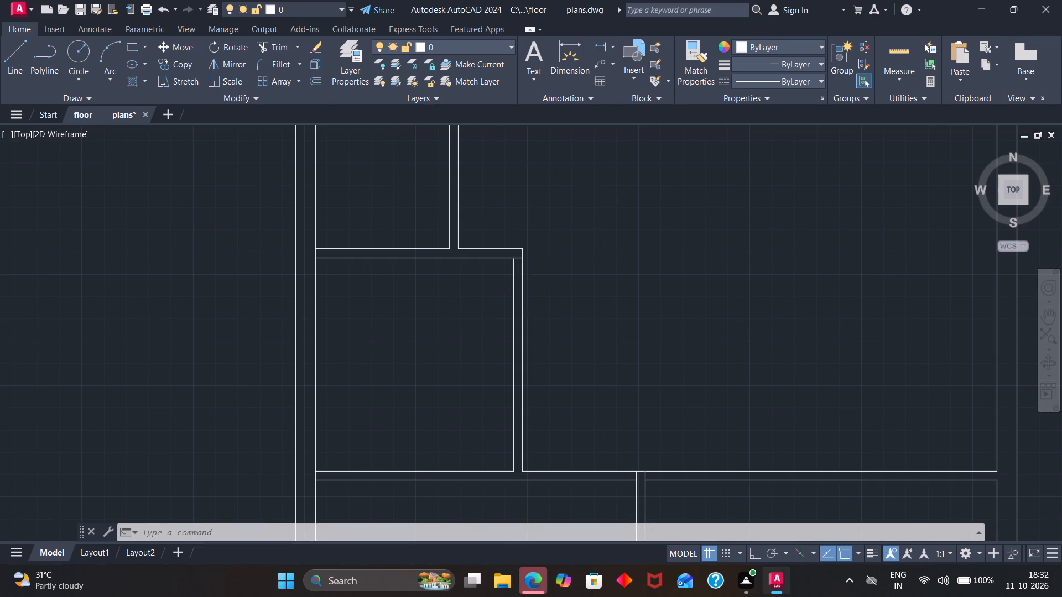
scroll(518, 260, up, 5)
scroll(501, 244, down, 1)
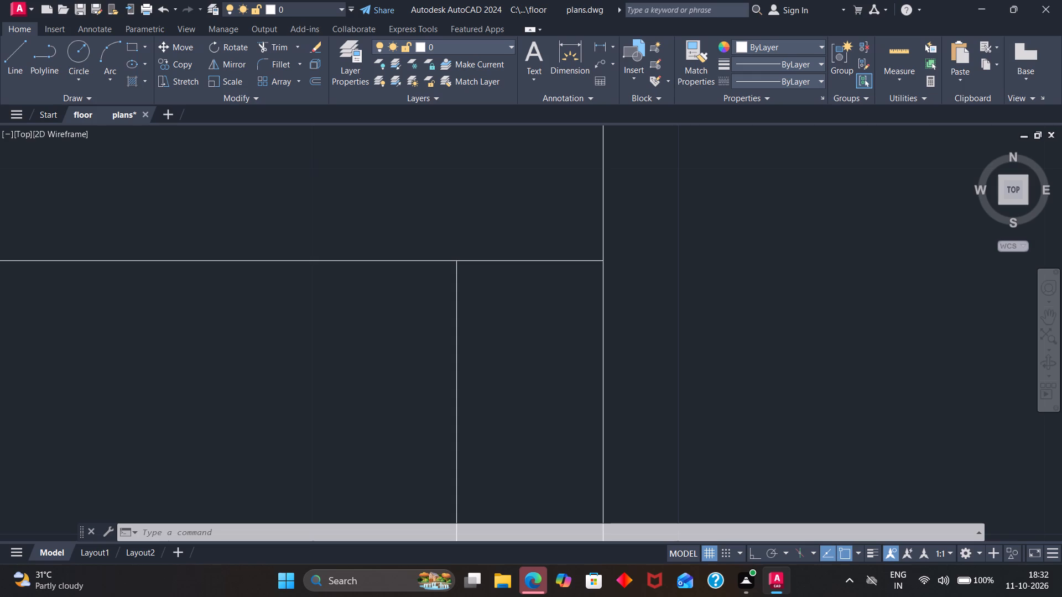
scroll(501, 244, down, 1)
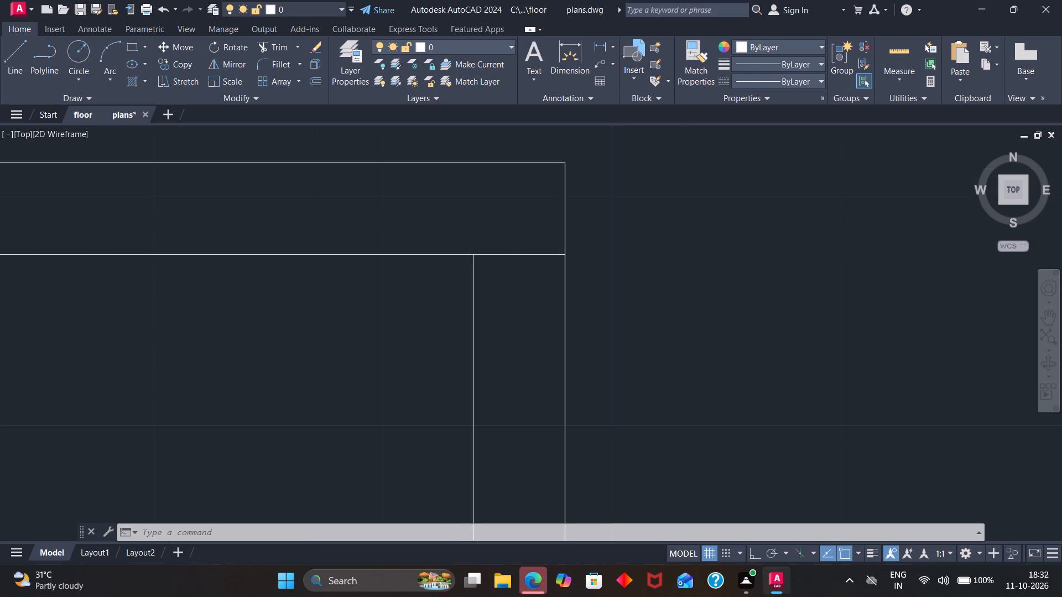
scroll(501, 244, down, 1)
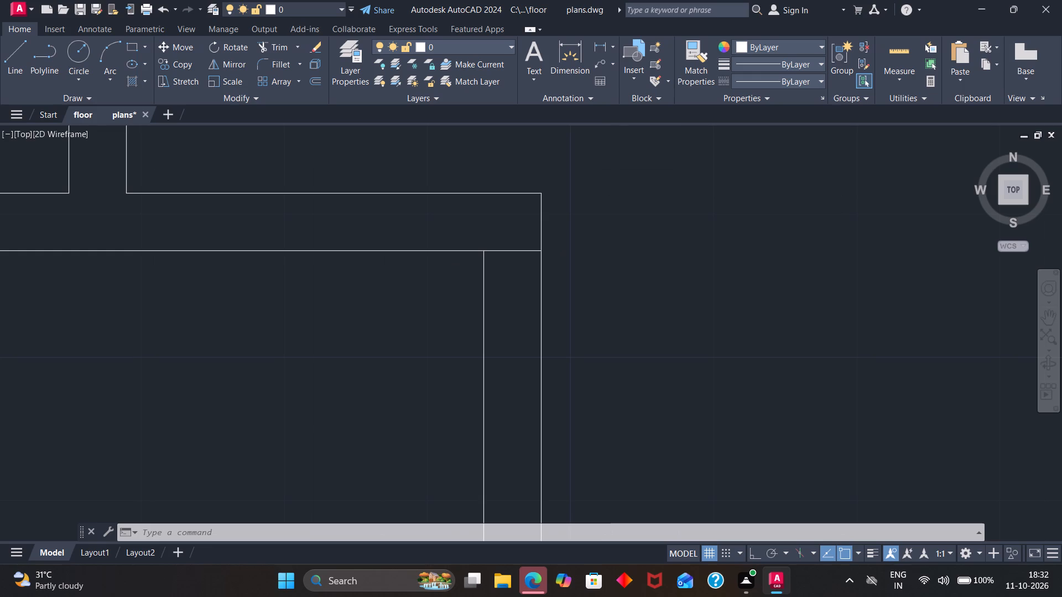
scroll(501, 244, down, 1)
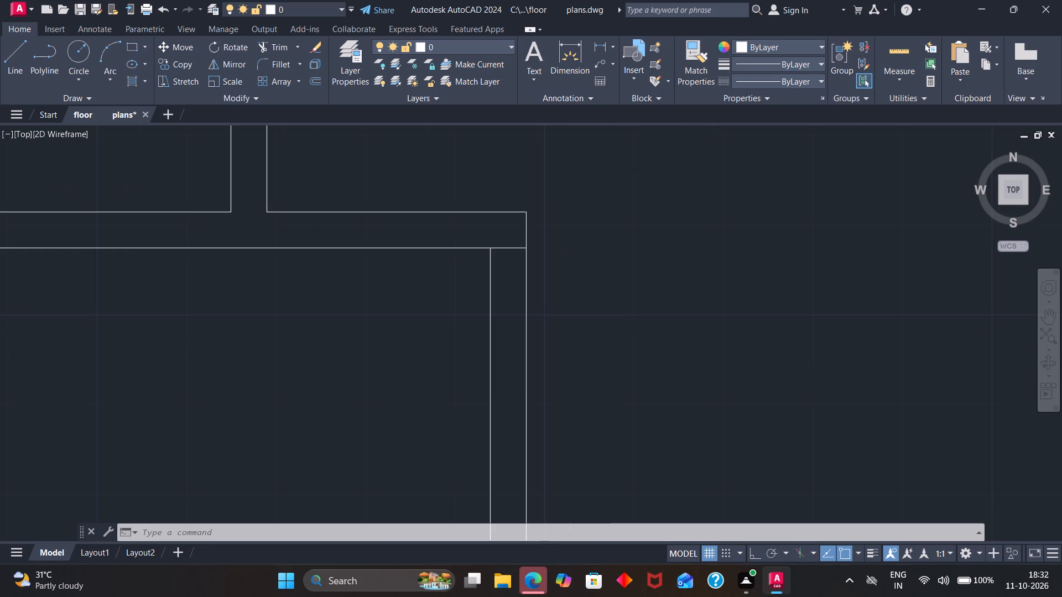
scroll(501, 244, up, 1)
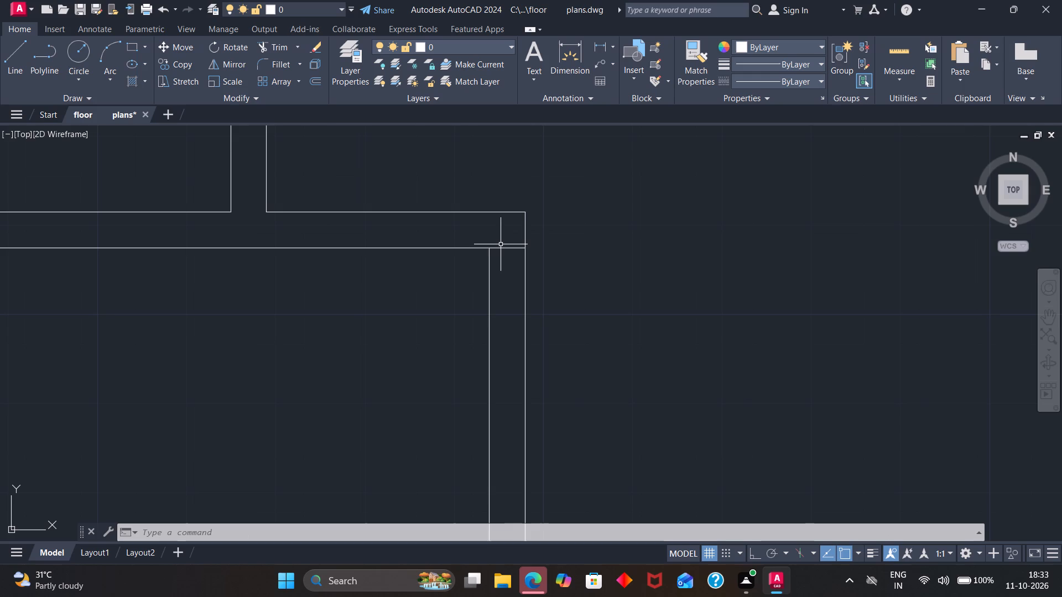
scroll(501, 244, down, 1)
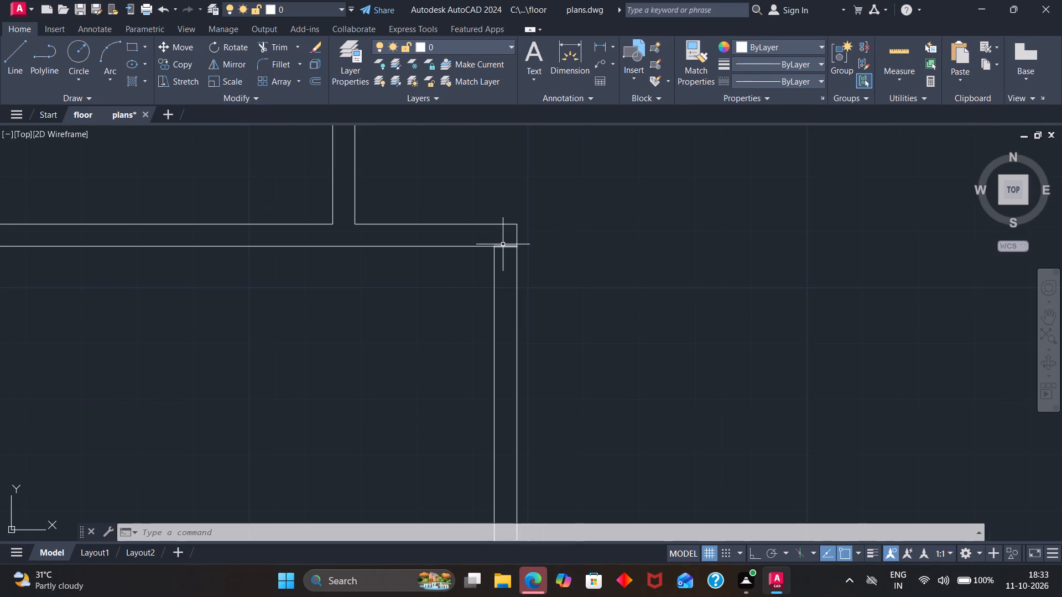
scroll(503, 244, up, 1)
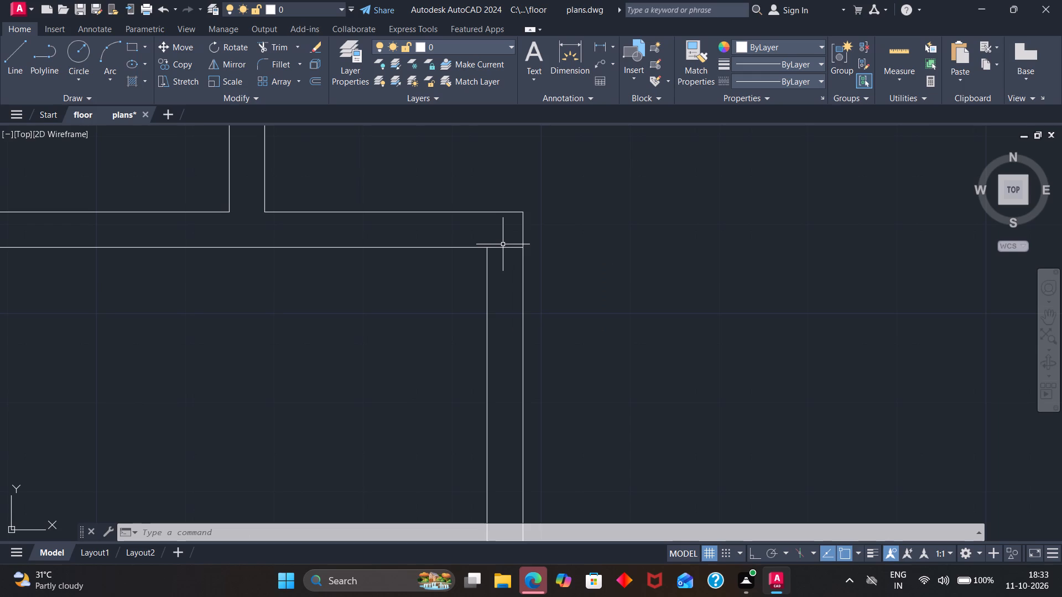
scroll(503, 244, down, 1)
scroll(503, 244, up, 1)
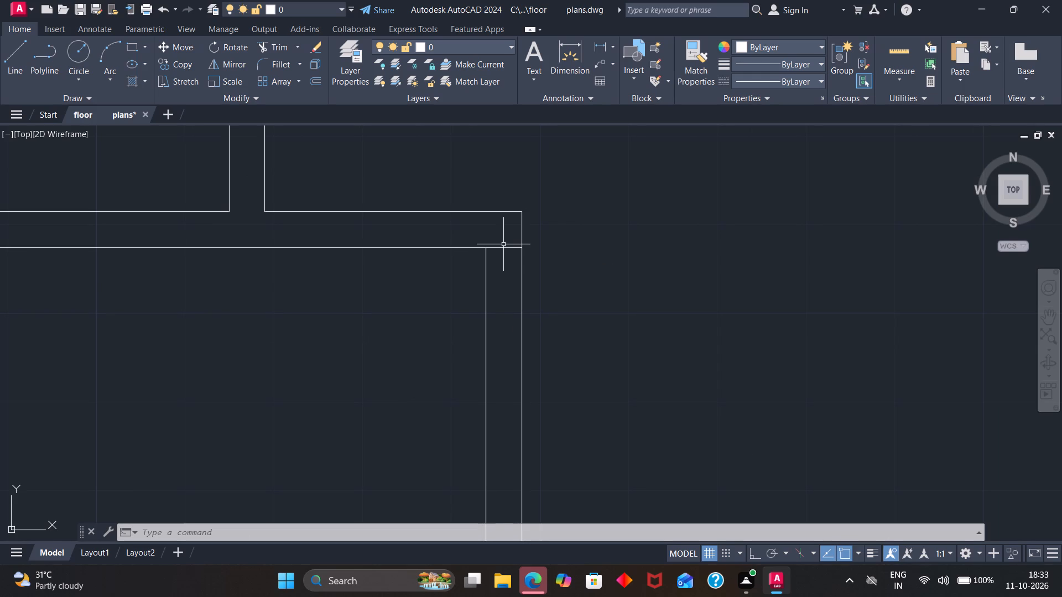
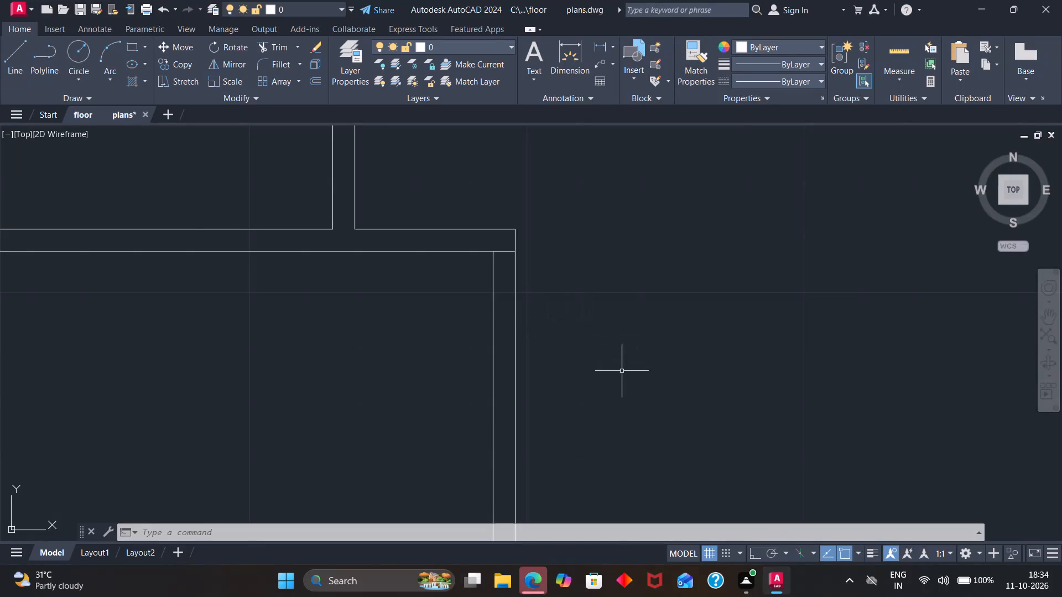
Offset both faces of the upper central partition outward 6" within the horizontal partition it meets, marking the first door jambs.
scroll(375, 386, down, 3)
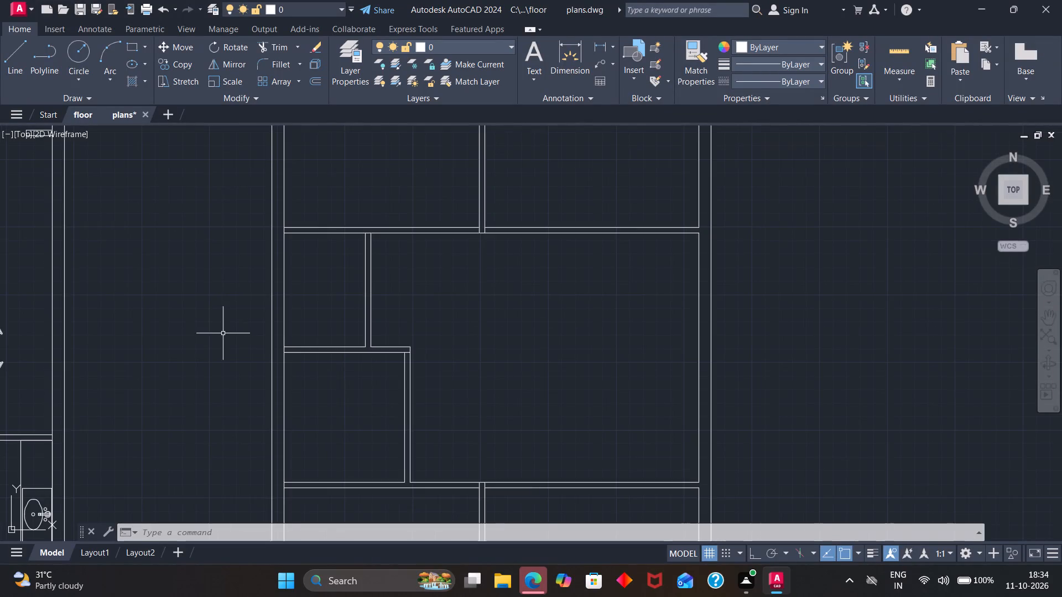
scroll(262, 360, down, 3)
scroll(265, 360, up, 3)
scroll(267, 360, down, 1)
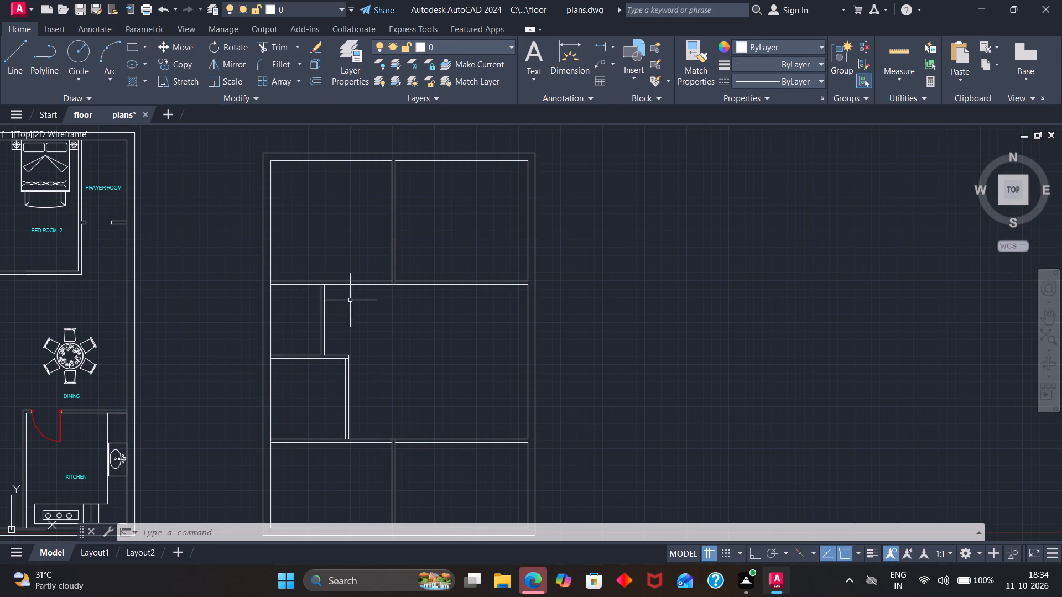
scroll(356, 282, up, 4)
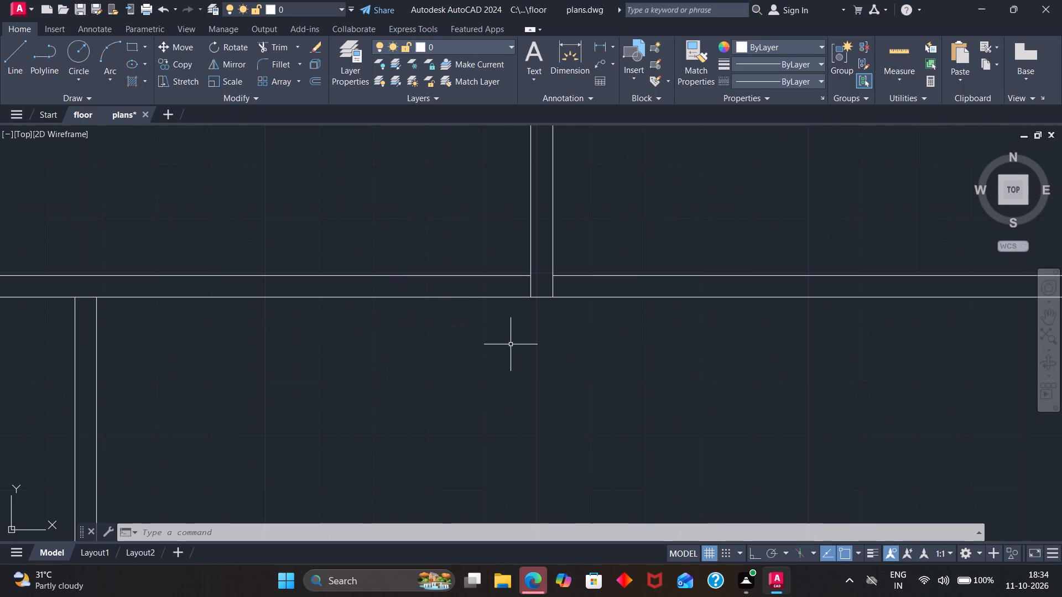
key(o)
key(Return)
key(6)
key(Return)
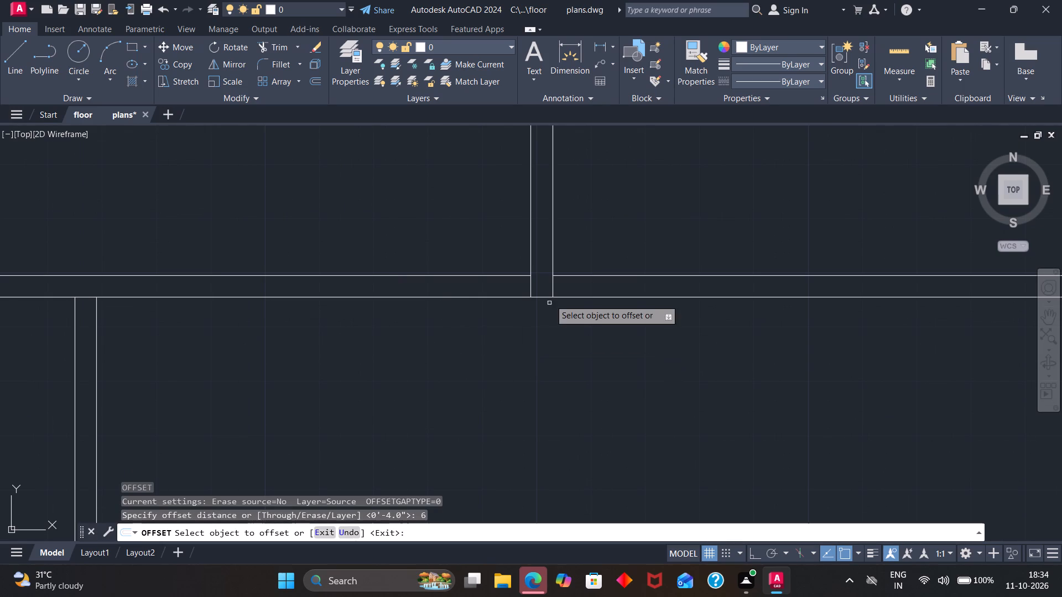
click(530, 287)
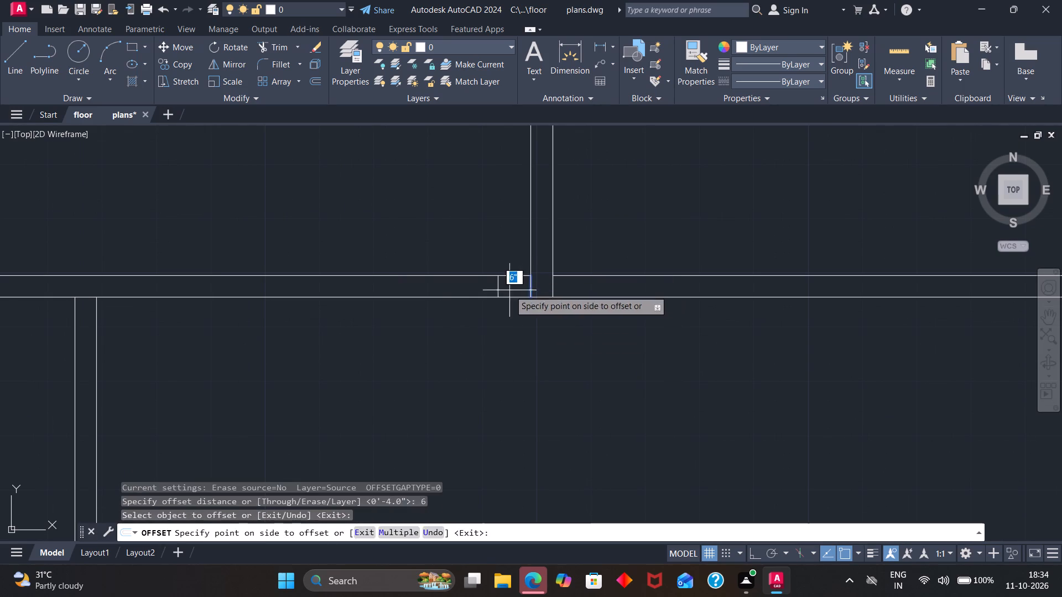
click(507, 290)
click(553, 290)
click(587, 287)
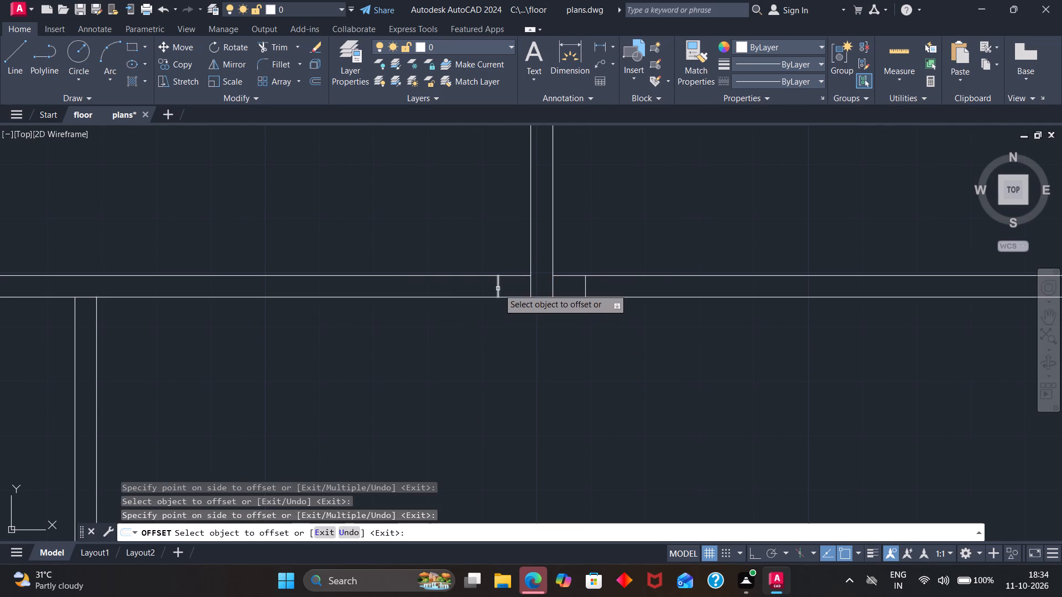
Offset each of the two jamb lines 3' away from the central partition to mark two door openings.
click(498, 289)
text(3')
key(Return)
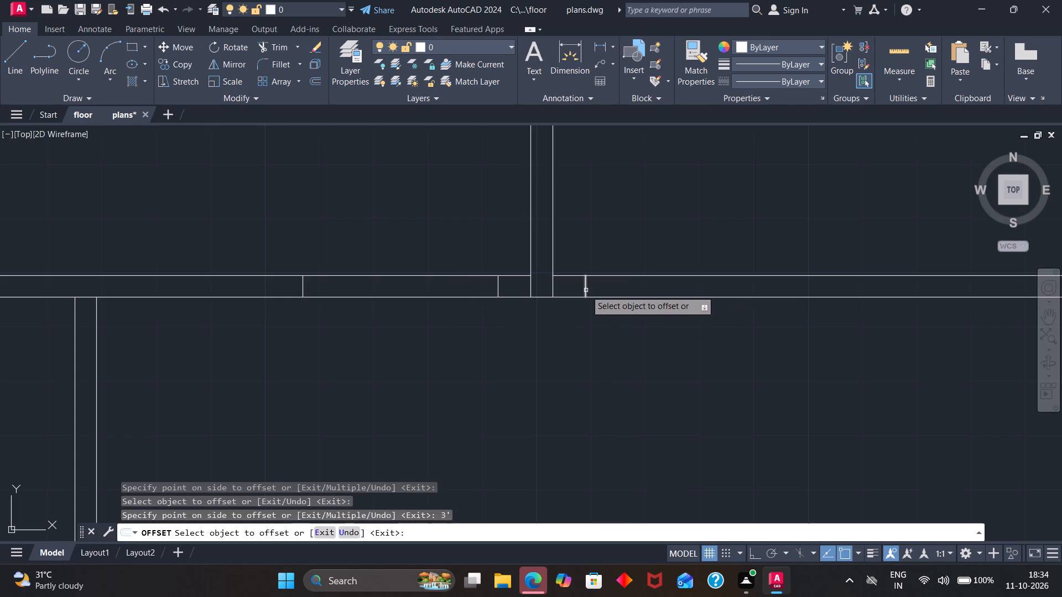
click(586, 290)
text(3')
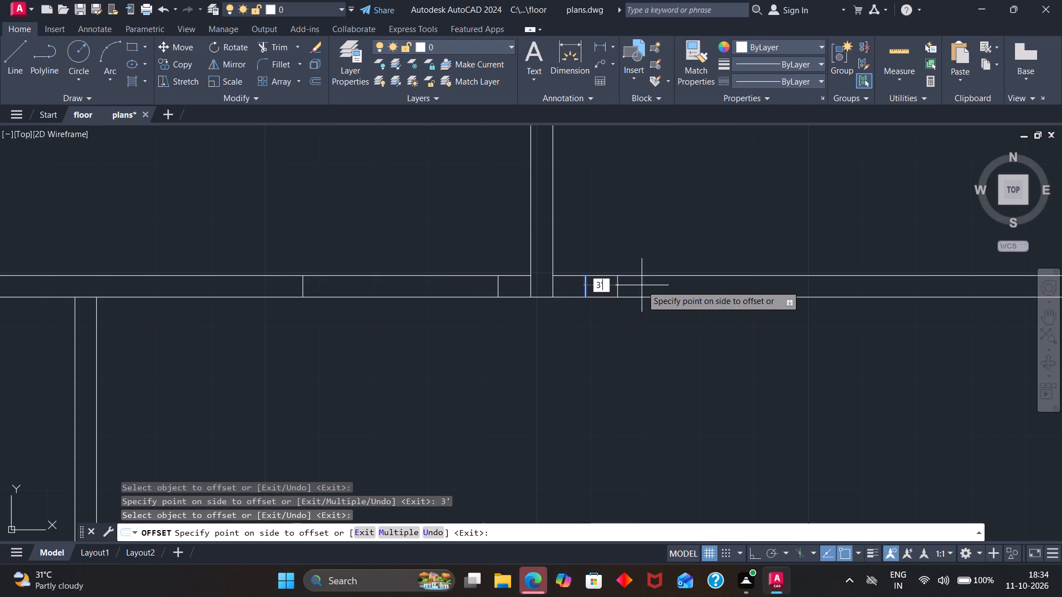
key(Return)
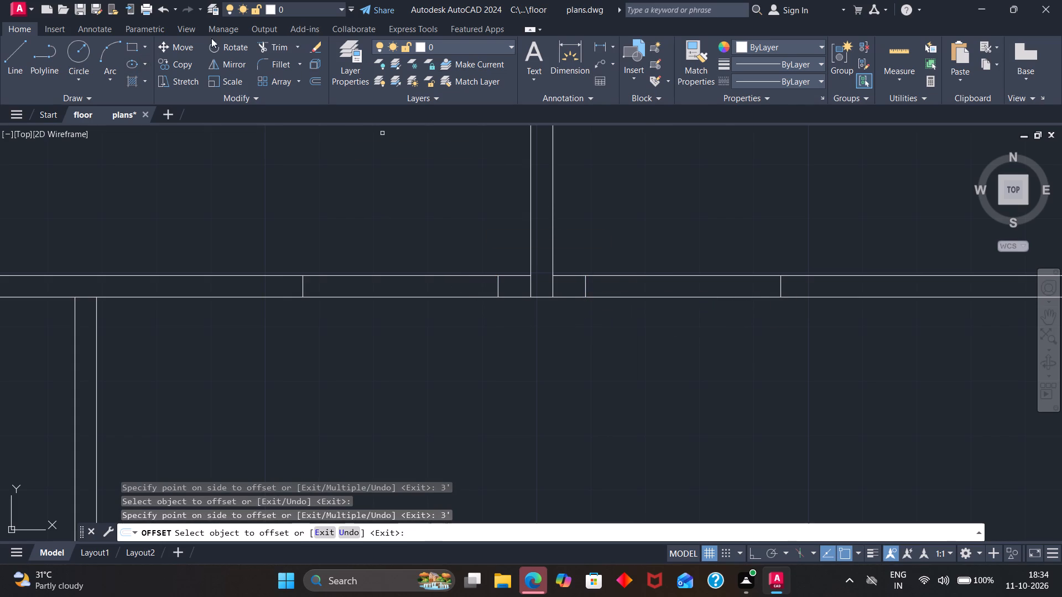
Trim the wall lines out of both 3' door openings and clear the short lines at the central partition junction.
click(270, 40)
drag(366, 157, 375, 385)
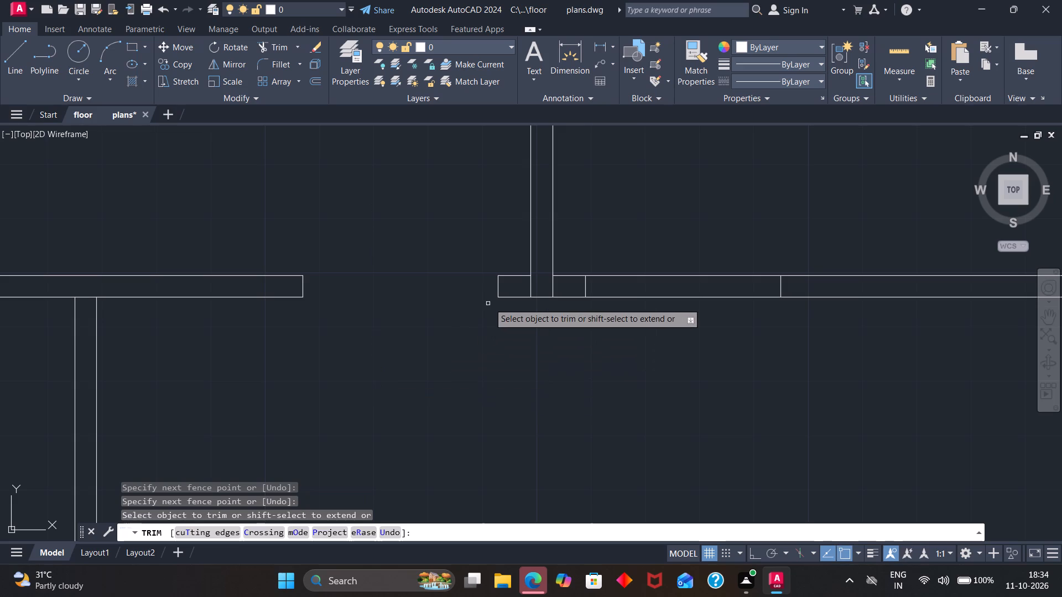
drag(514, 289, 561, 289)
drag(657, 213, 650, 371)
scroll(625, 347, down, 3)
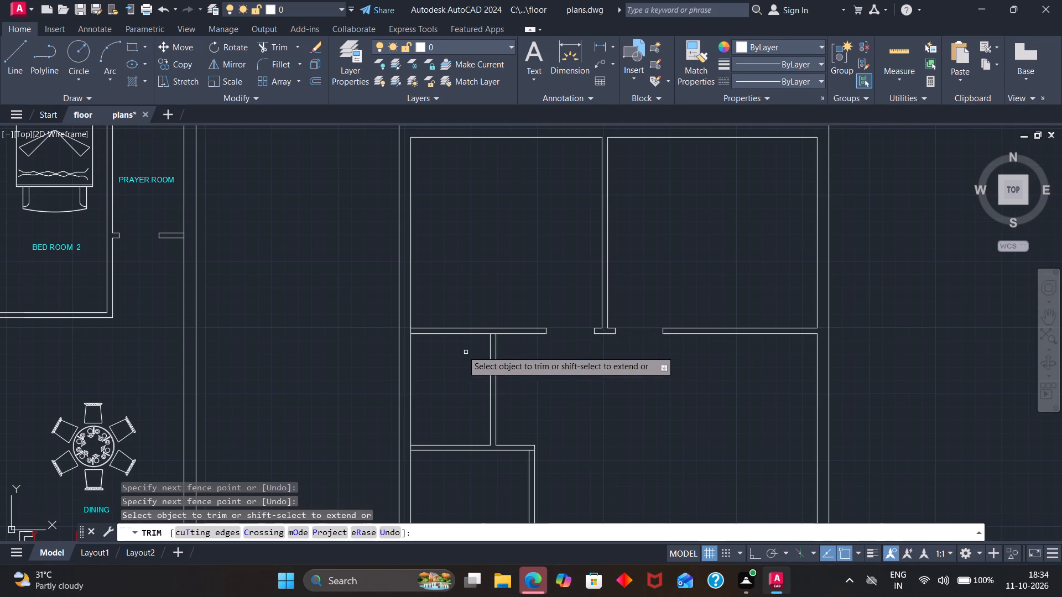
key(Escape)
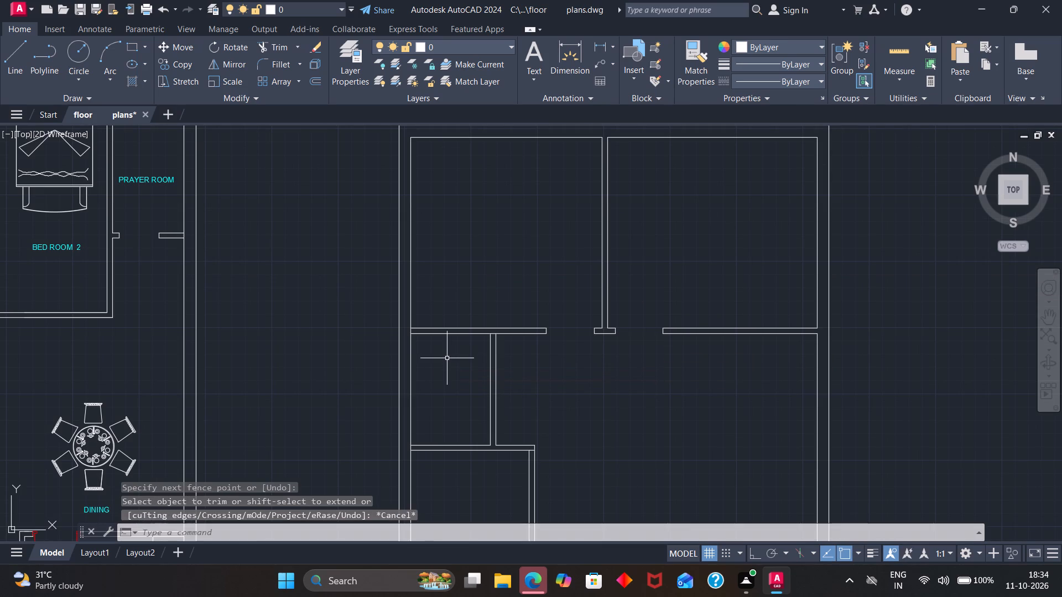
Mark a 3' door opening in the short vertical partition of the small room, starting 6" below the upper horizontal partition.
key(o)
key(Return)
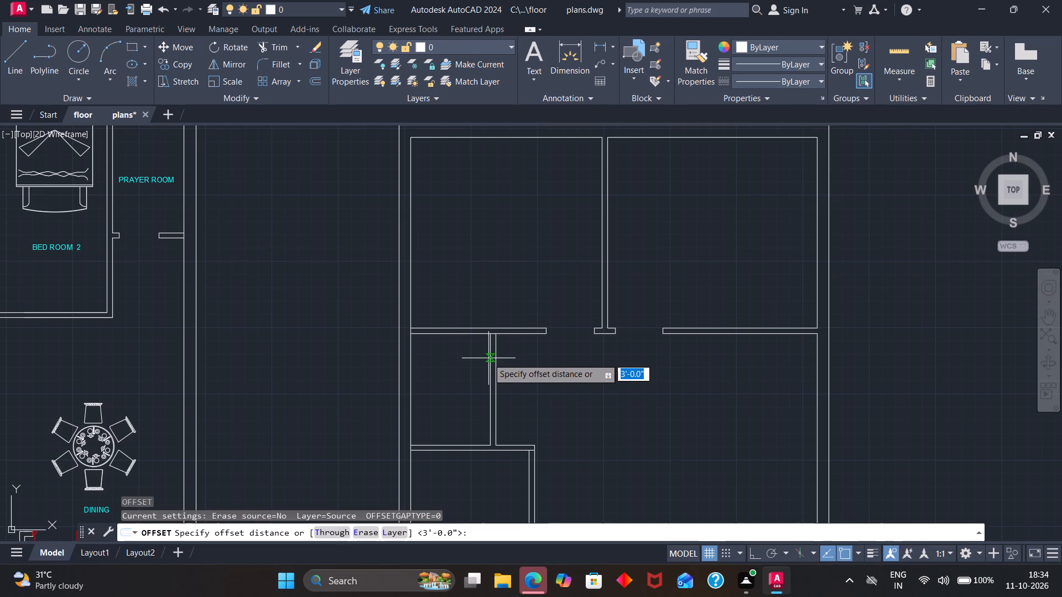
key(6)
key(Return)
scroll(496, 332, up, 5)
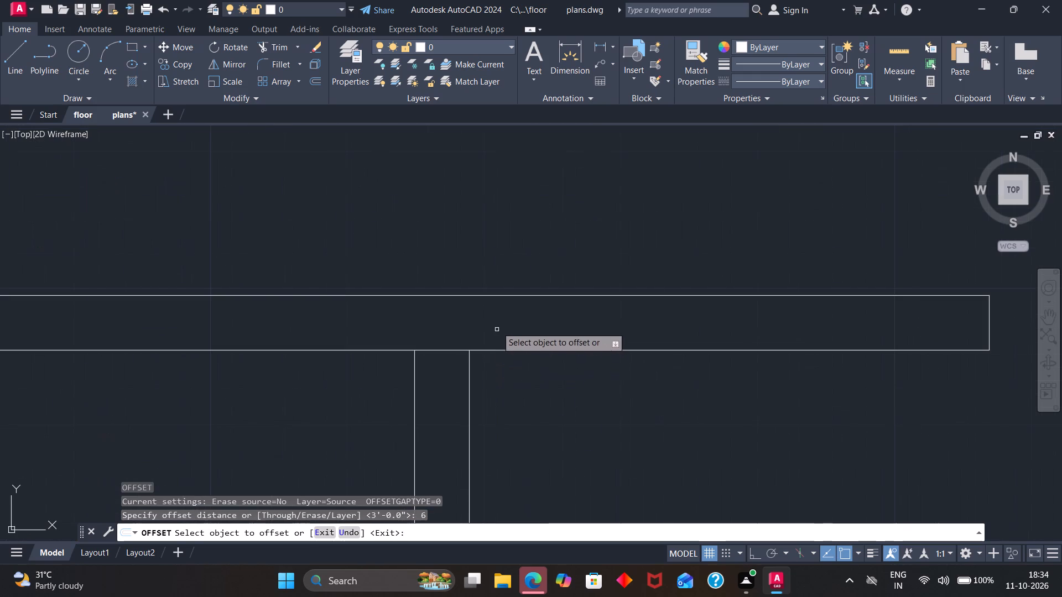
click(442, 349)
click(442, 395)
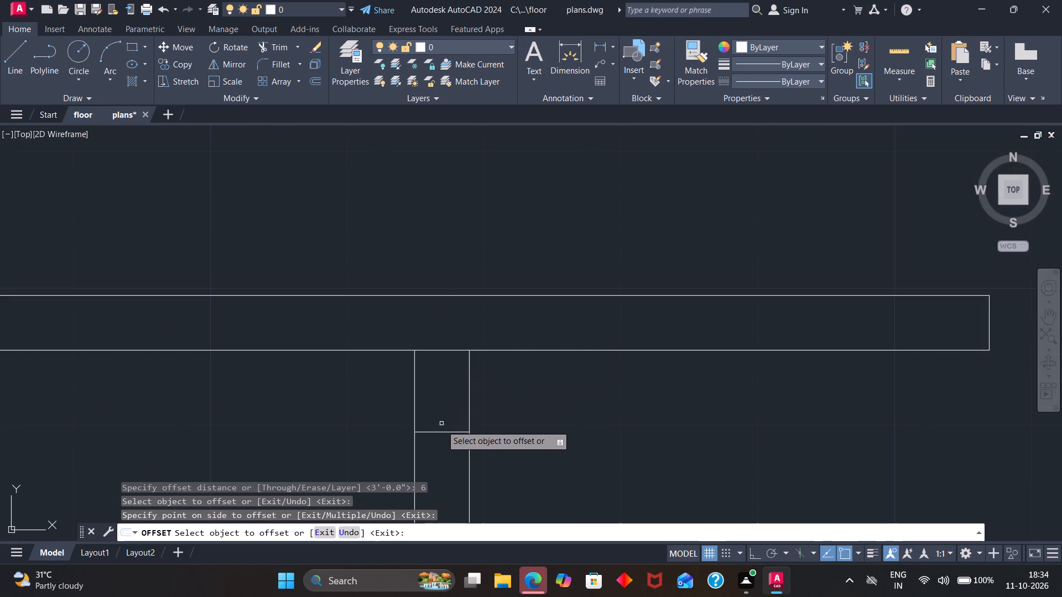
click(440, 432)
scroll(438, 465, down, 4)
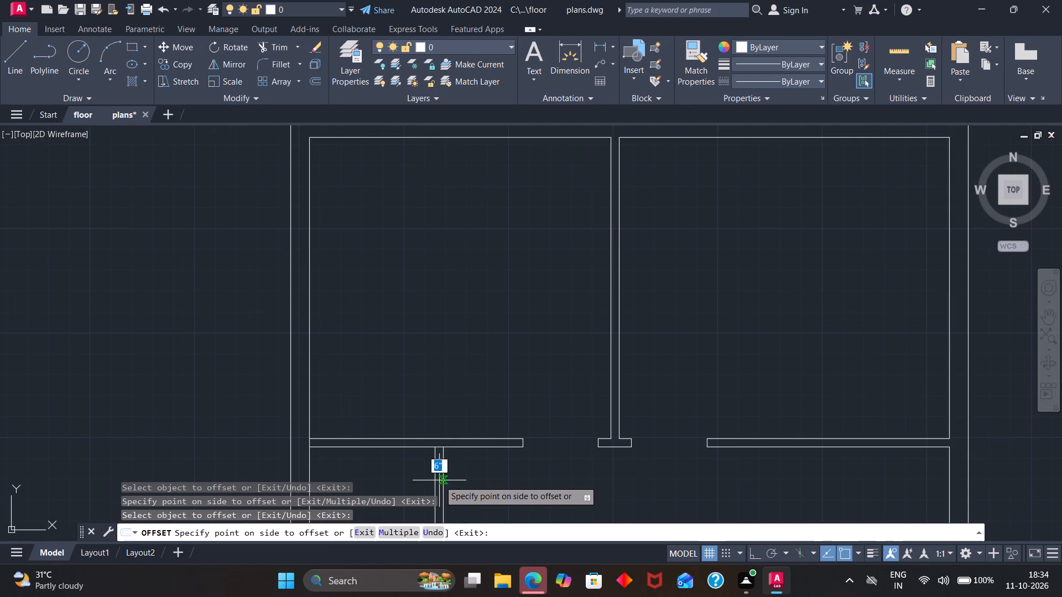
key(3)
key(apostrophe)
key(Return)
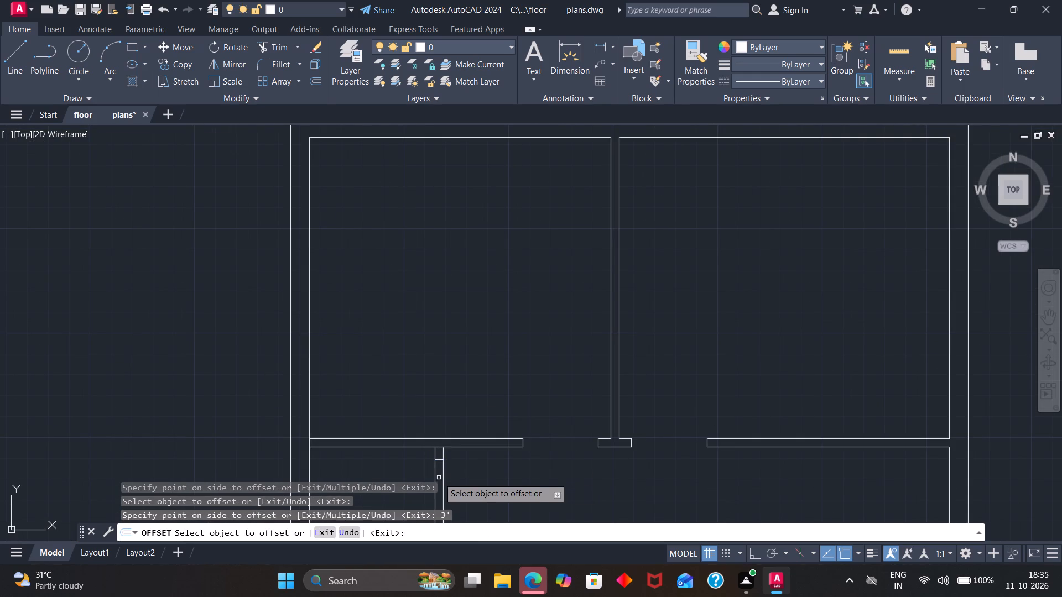
Trim the short vertical partition's lines out of its 3' opening and remove the line closing its junction above.
scroll(440, 470, down, 3)
scroll(440, 493, up, 2)
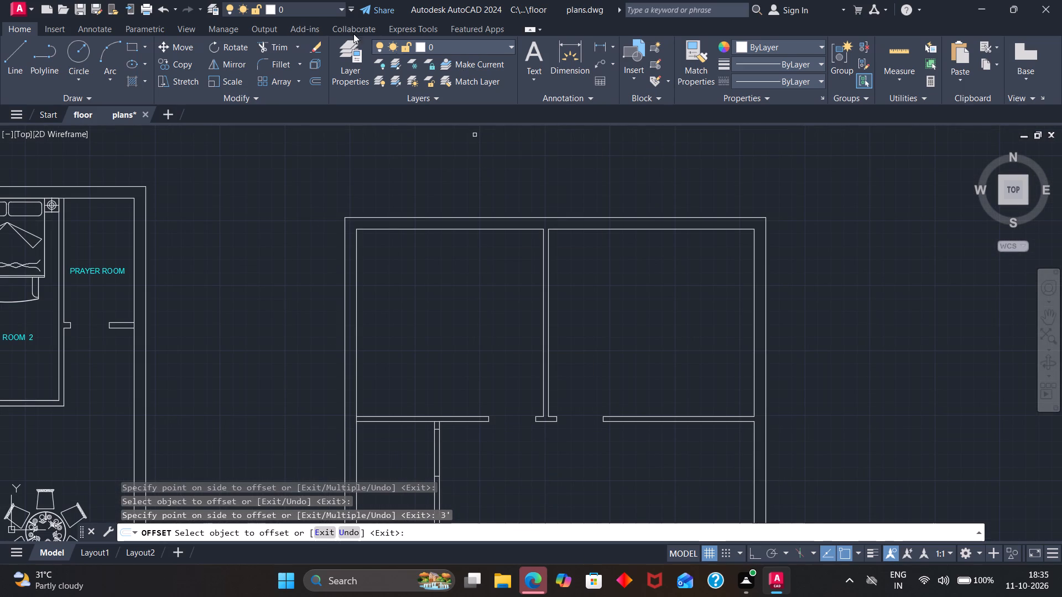
click(281, 41)
drag(453, 450, 388, 440)
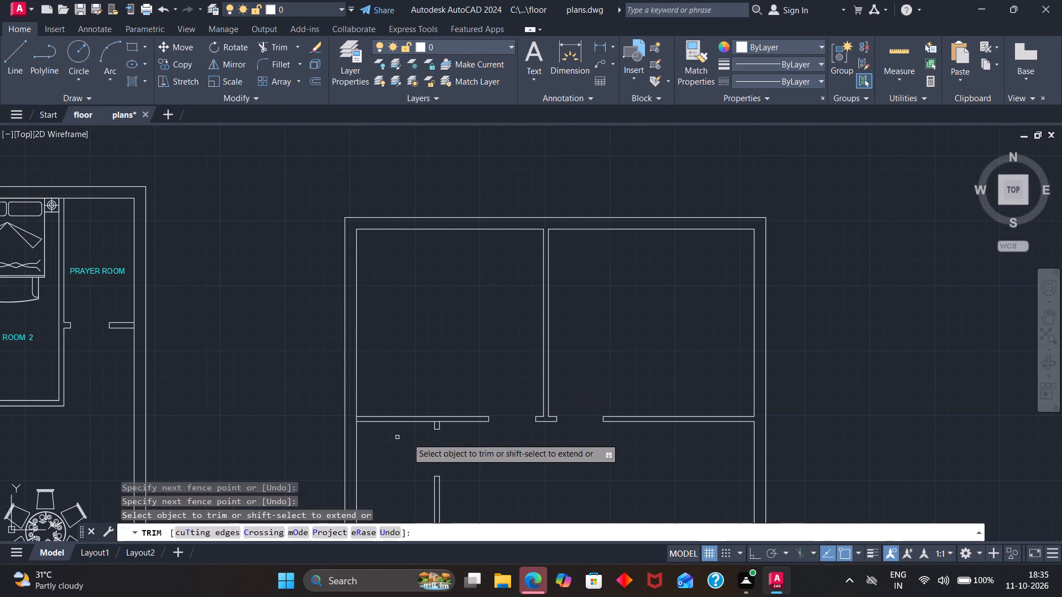
scroll(444, 420, up, 4)
drag(385, 416, 385, 461)
scroll(389, 436, down, 5)
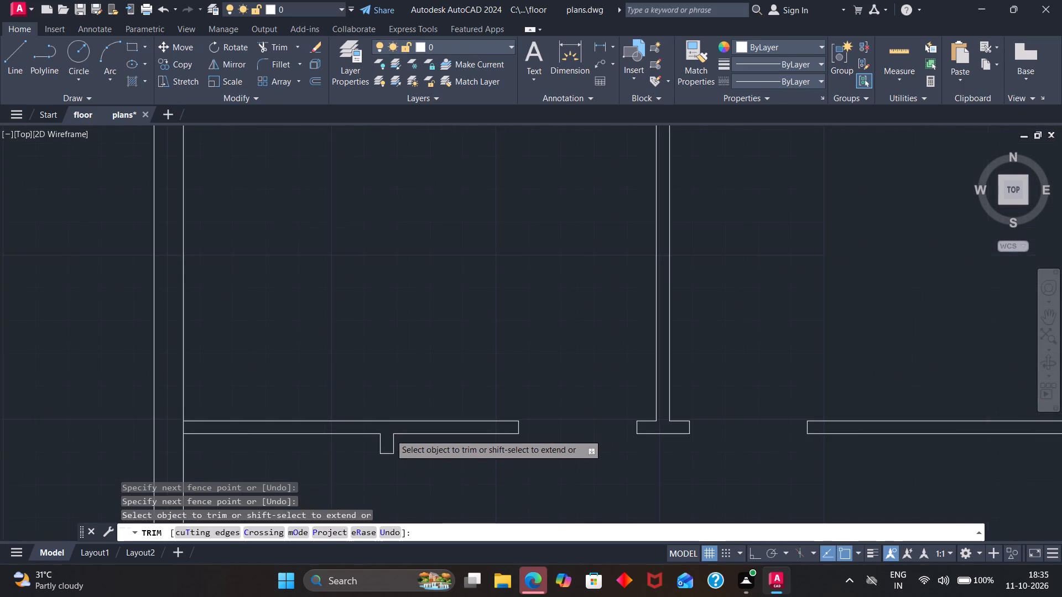
scroll(390, 434, down, 4)
scroll(392, 486, down, 2)
scroll(390, 508, up, 4)
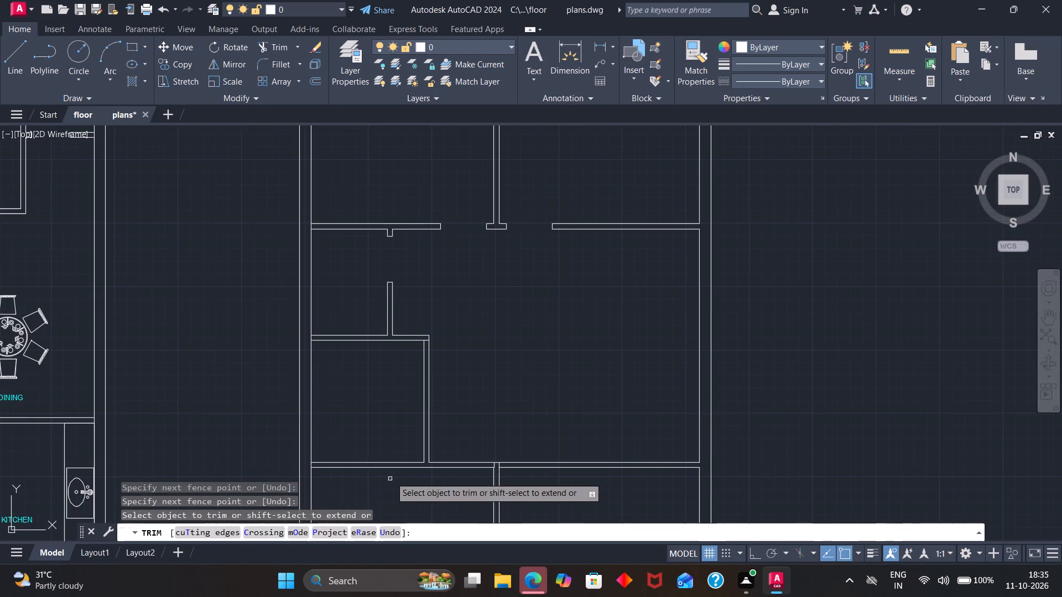
scroll(389, 441, up, 1)
key(Escape)
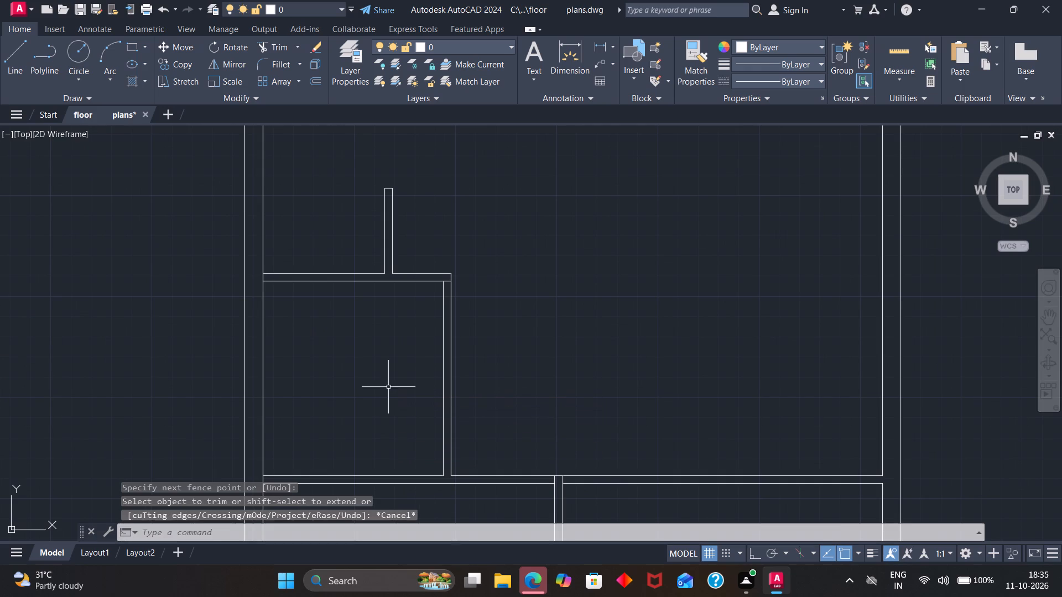
Mark a 3' door opening in the vertical partition beside the large open room, starting 6" below its upper corner.
text(6')
key(Return)
scroll(448, 297, up, 3)
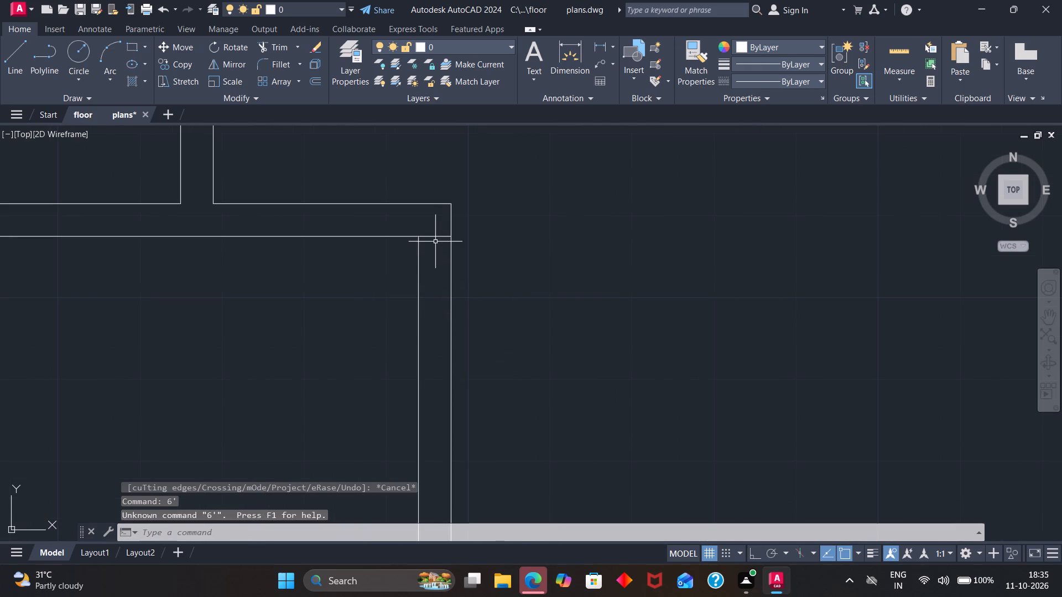
key(o)
key(Return)
key(6)
key(Return)
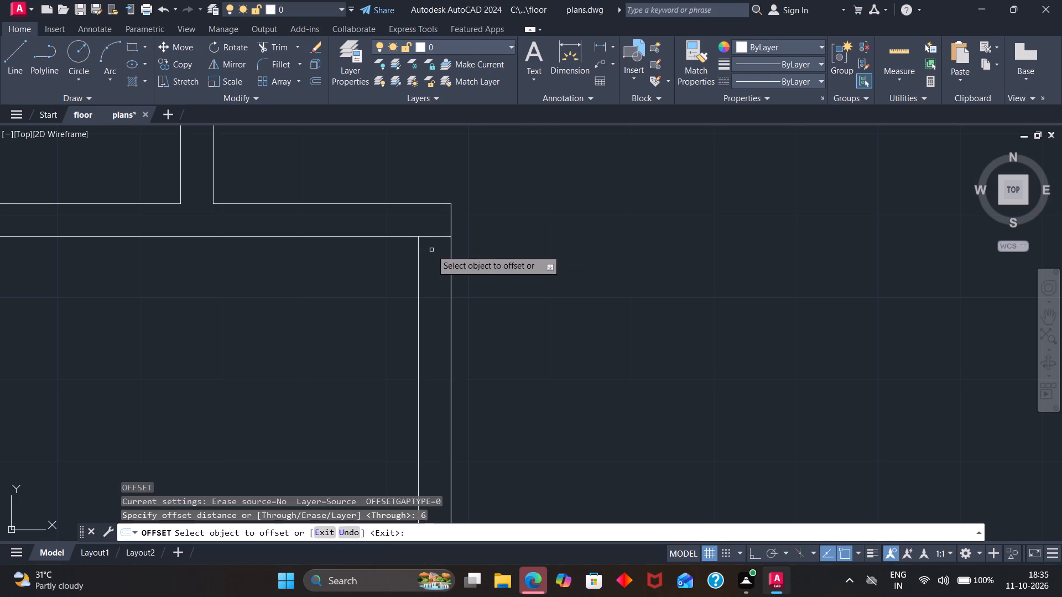
click(433, 236)
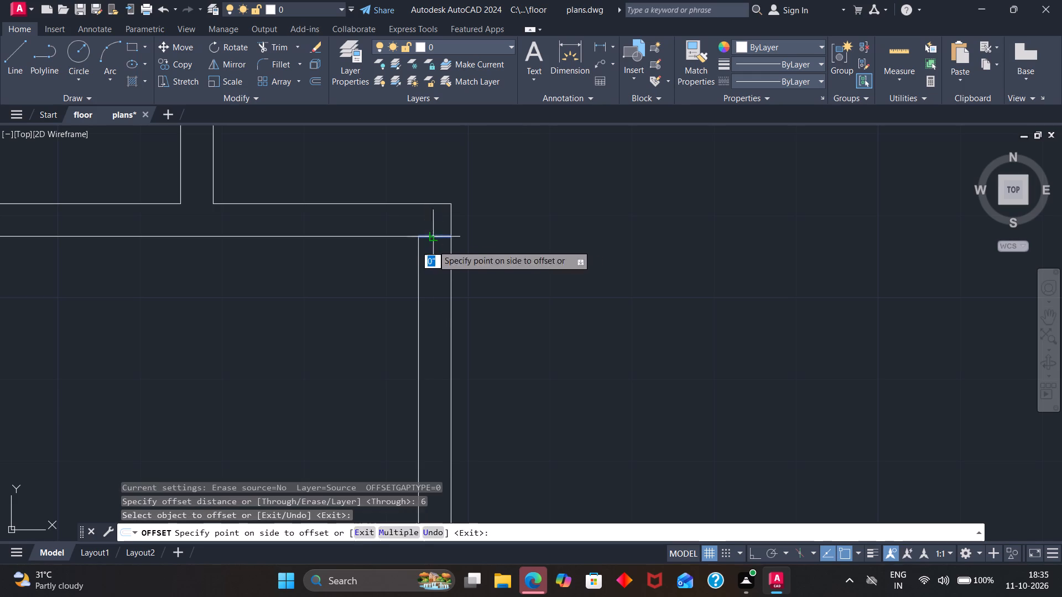
click(434, 291)
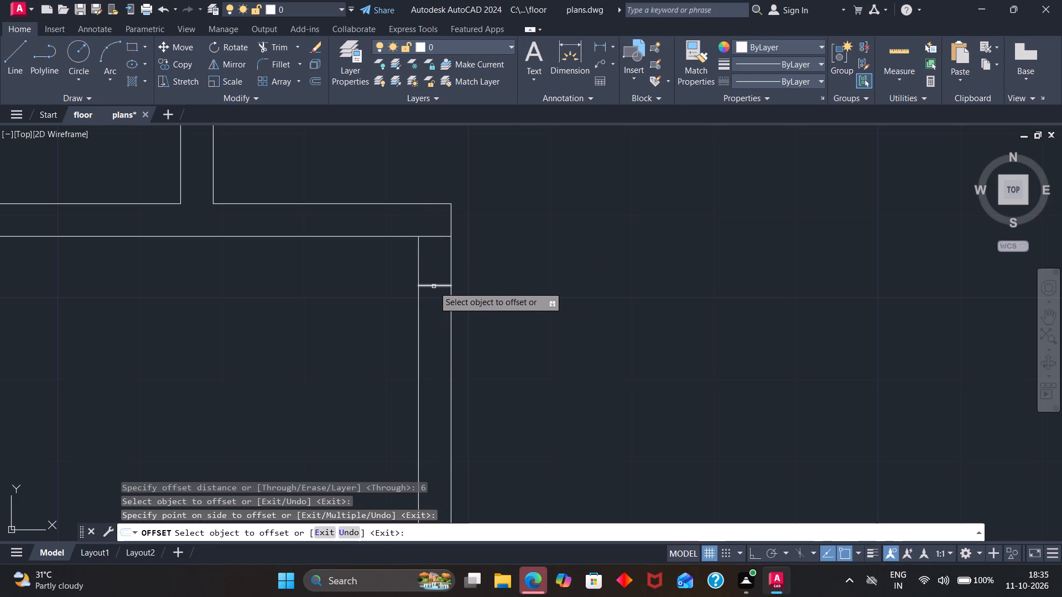
click(434, 286)
text(3')
key(Return)
Mark a 3' door opening in the lower horizontal partition, 6" to the left of the lower central partition.
scroll(436, 345, down, 7)
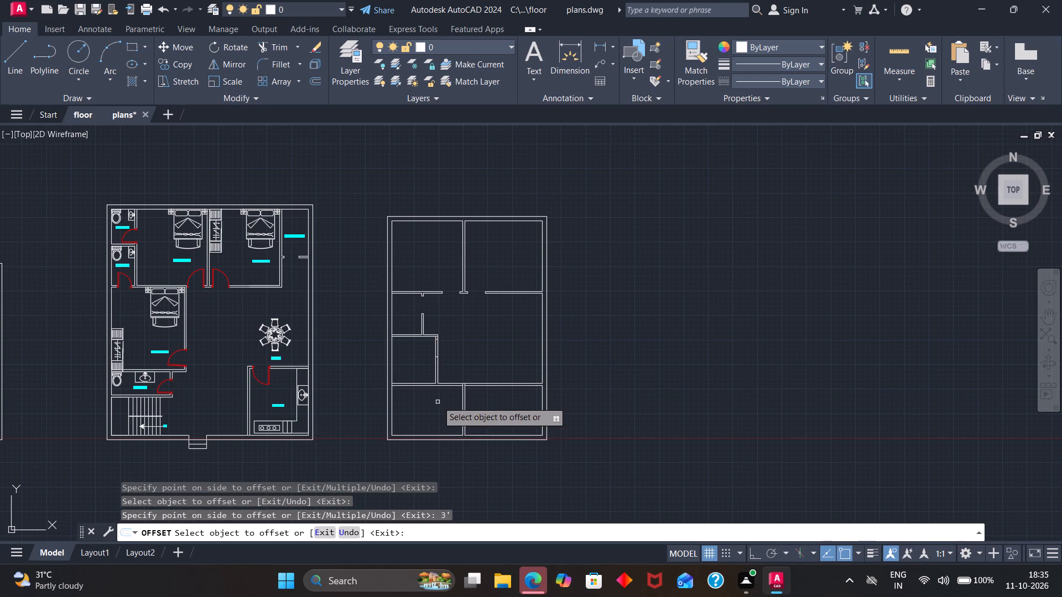
scroll(438, 398, up, 4)
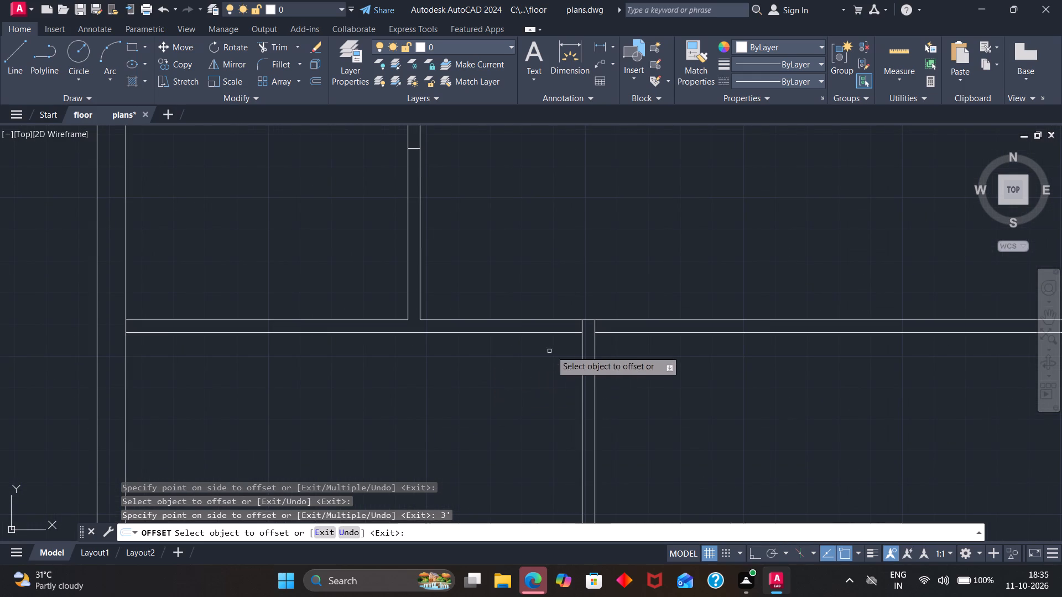
click(581, 327)
click(565, 332)
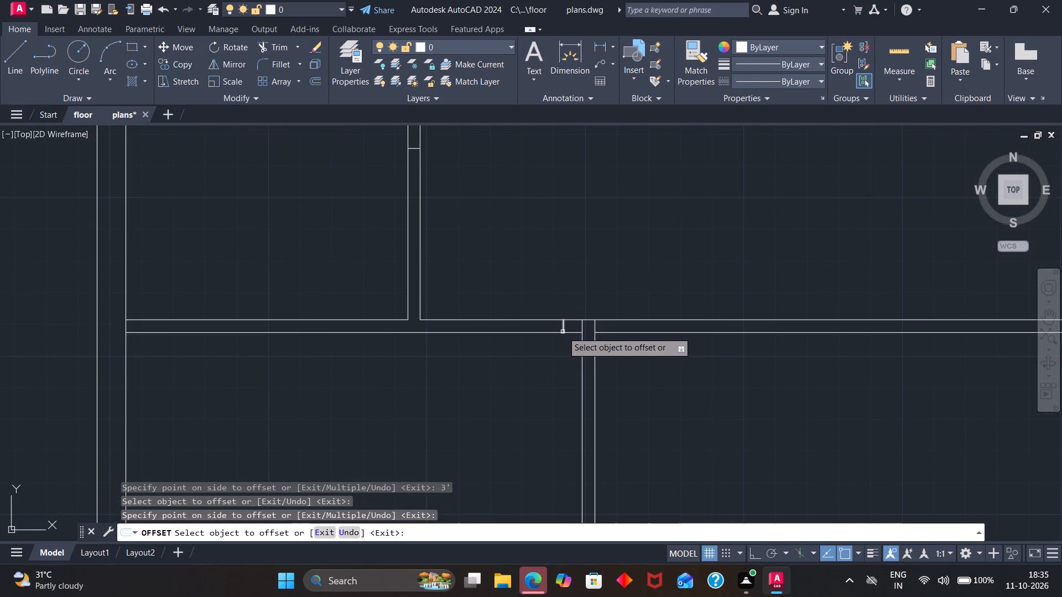
click(563, 329)
text(3')
key(Return)
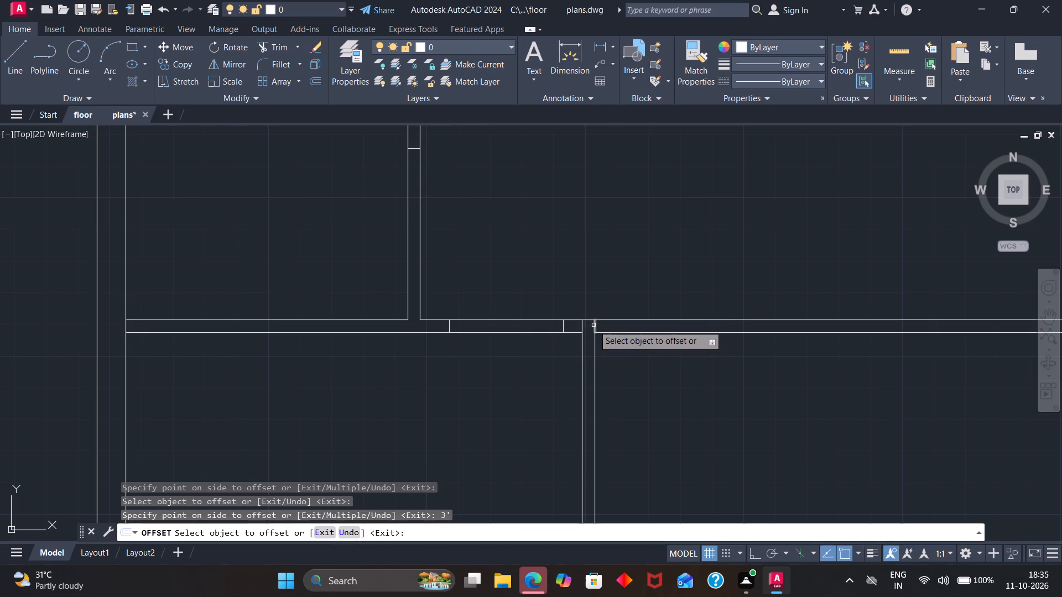
Mark a matching 3' door opening in the lower horizontal partition, 6" to the right of the lower central partition.
click(594, 325)
click(606, 327)
click(615, 324)
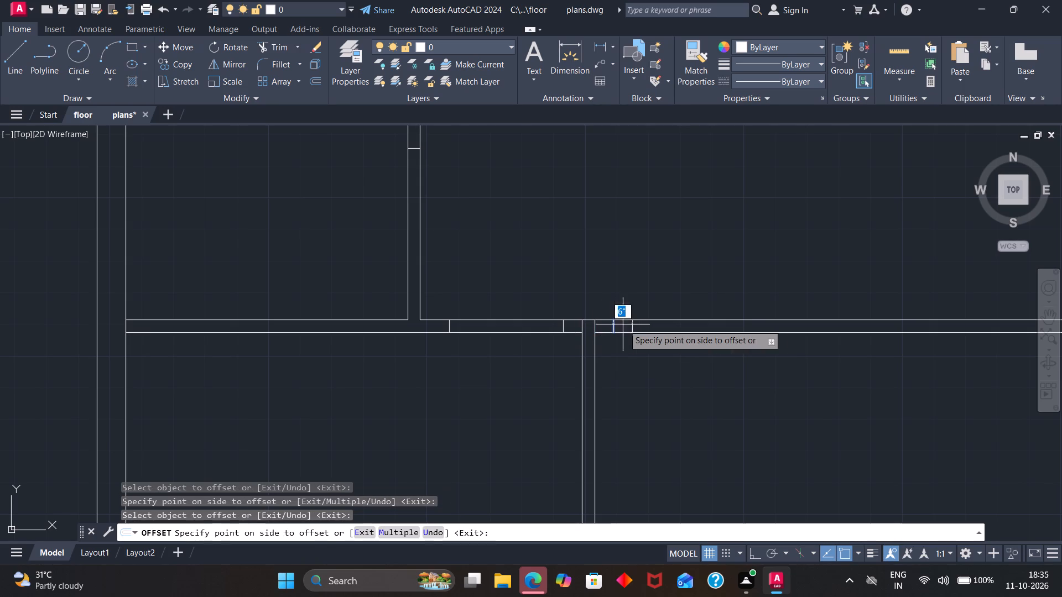
text(3')
key(Return)
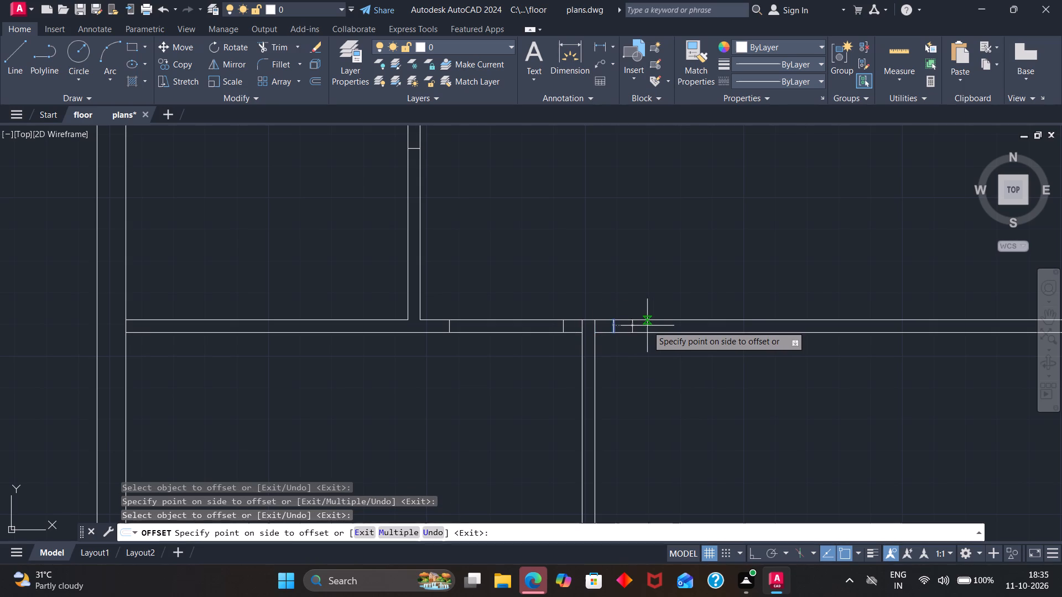
Trim both lines of the vertical partition beside the large open room out of its marked 3' door opening.
scroll(647, 326, down, 4)
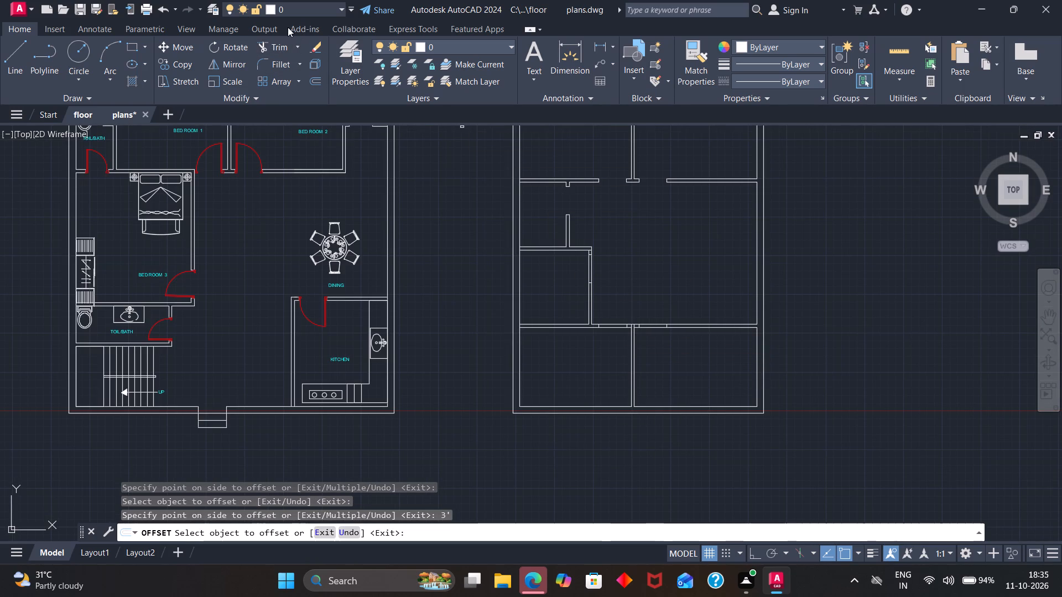
click(282, 43)
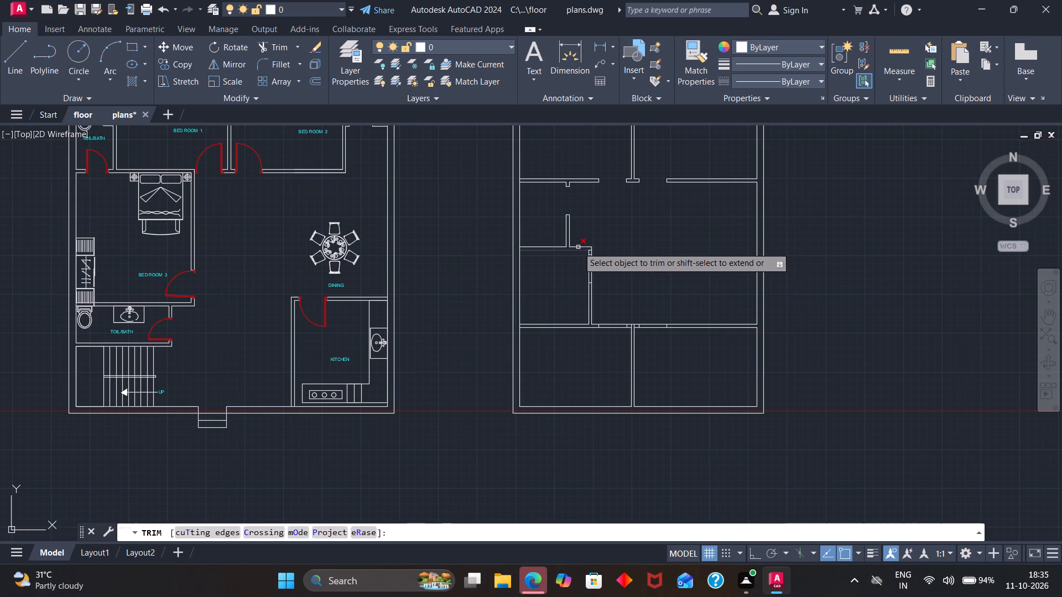
scroll(589, 242, up, 4)
drag(590, 287, 590, 307)
drag(659, 350, 582, 382)
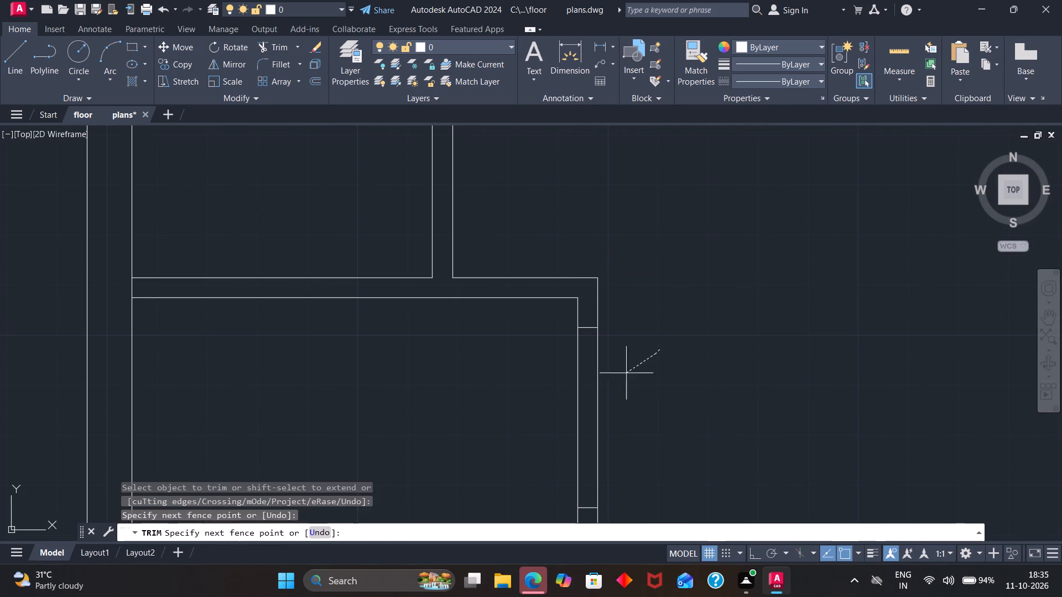
drag(582, 382, 520, 383)
Trim both 3' door openings in the lower horizontal partition and clear the lines crossing its junction with the lower central partition.
scroll(594, 333, down, 4)
scroll(616, 478, down, 3)
scroll(626, 503, up, 2)
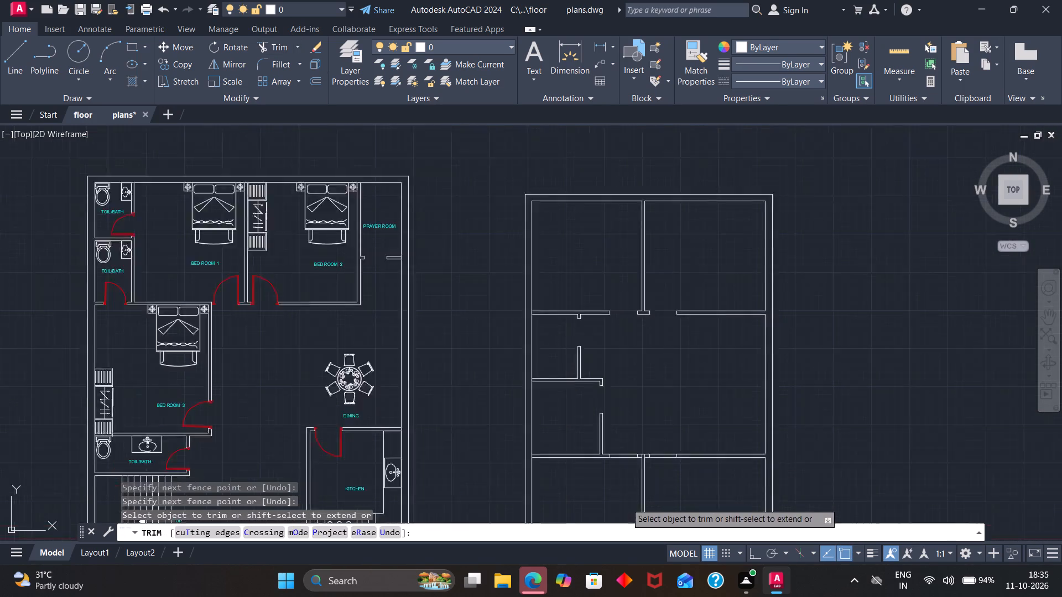
scroll(626, 493, up, 2)
drag(625, 315, 628, 392)
drag(759, 307, 774, 385)
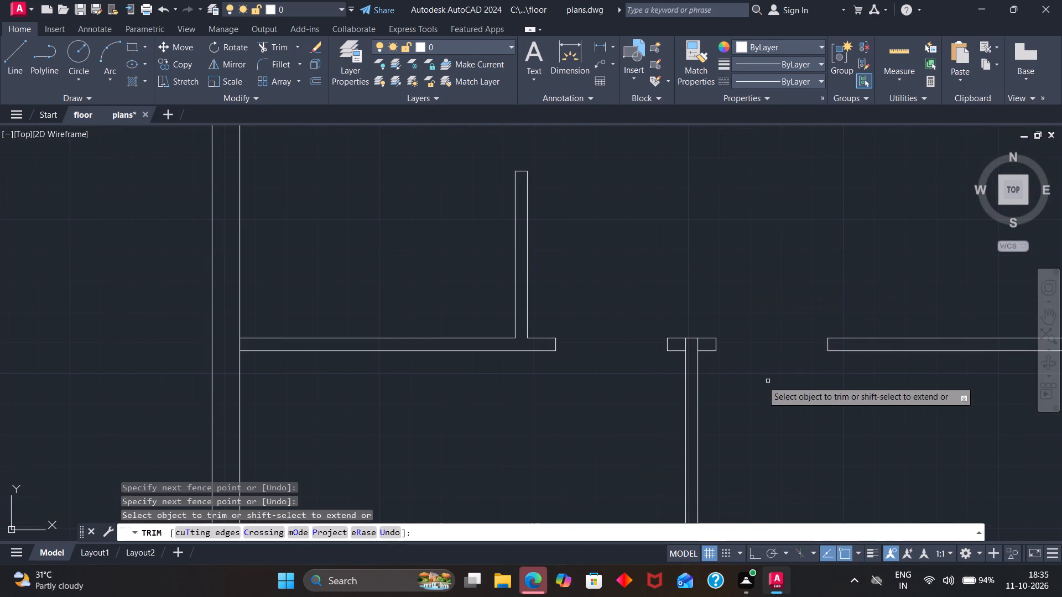
scroll(696, 343, up, 3)
drag(703, 346, 618, 353)
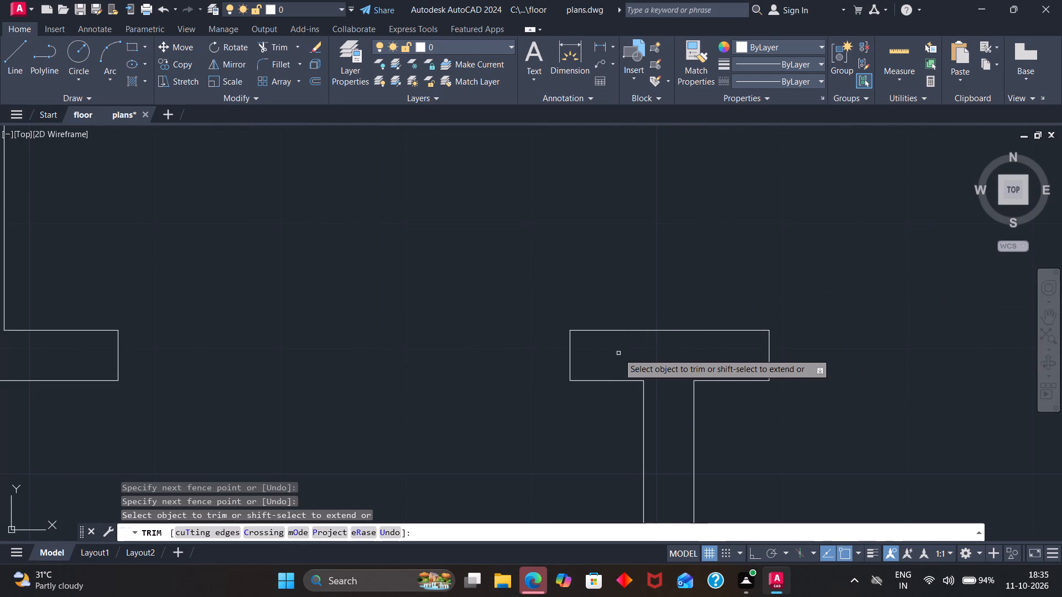
scroll(618, 353, down, 7)
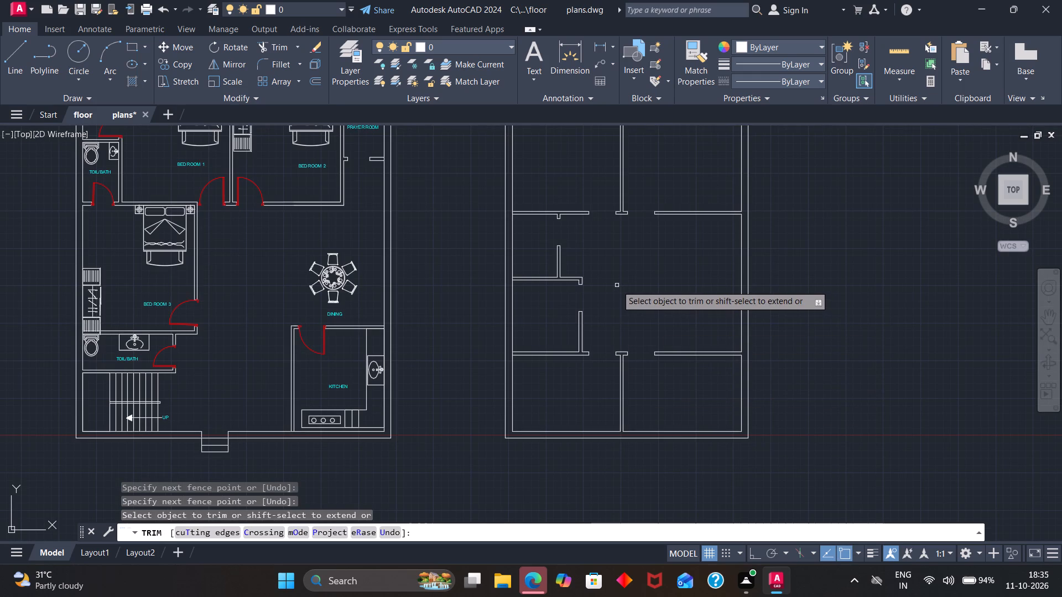
key(Escape)
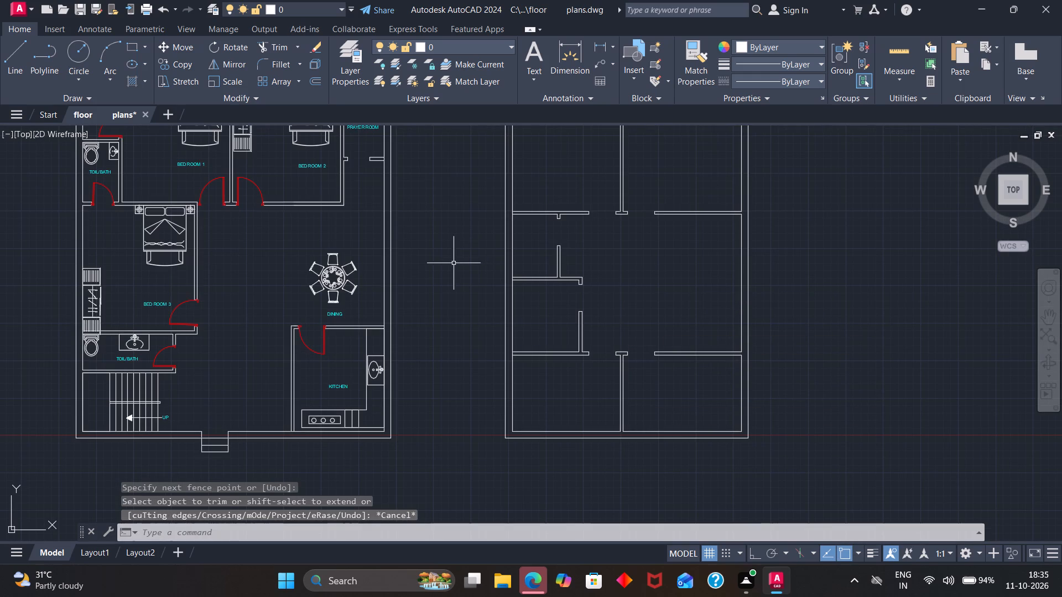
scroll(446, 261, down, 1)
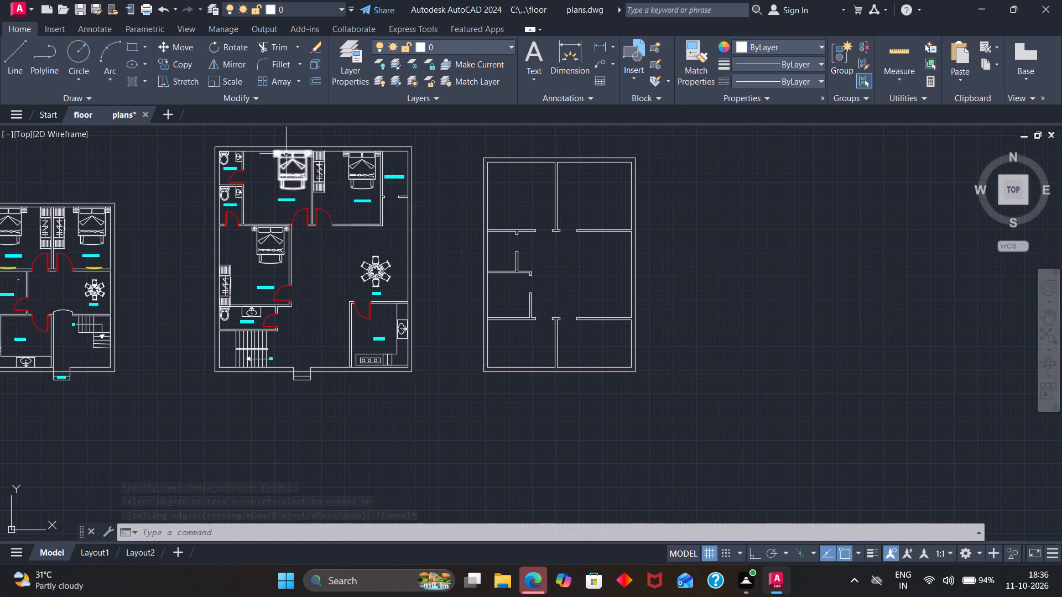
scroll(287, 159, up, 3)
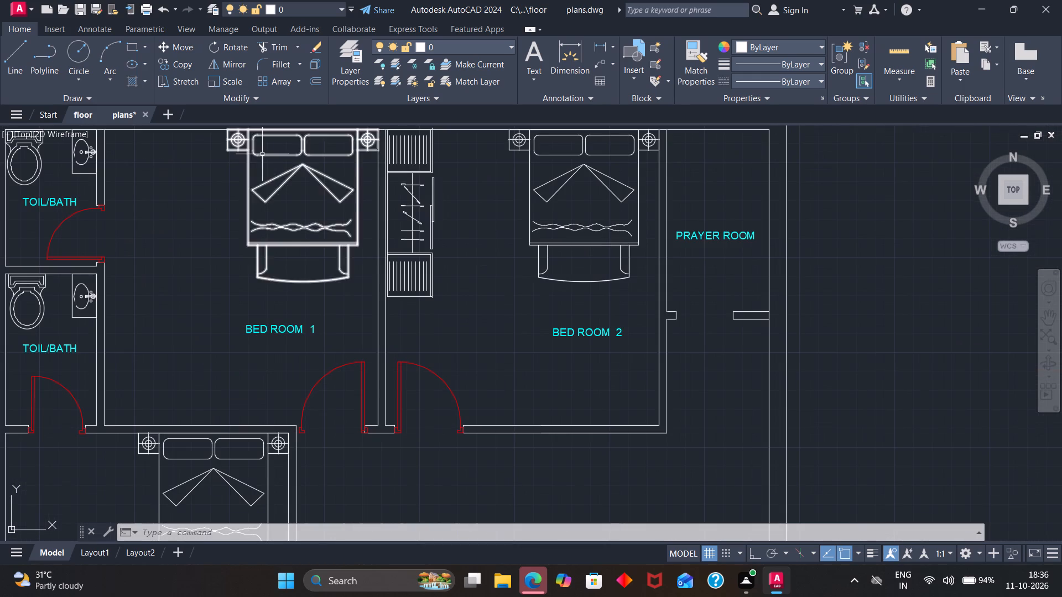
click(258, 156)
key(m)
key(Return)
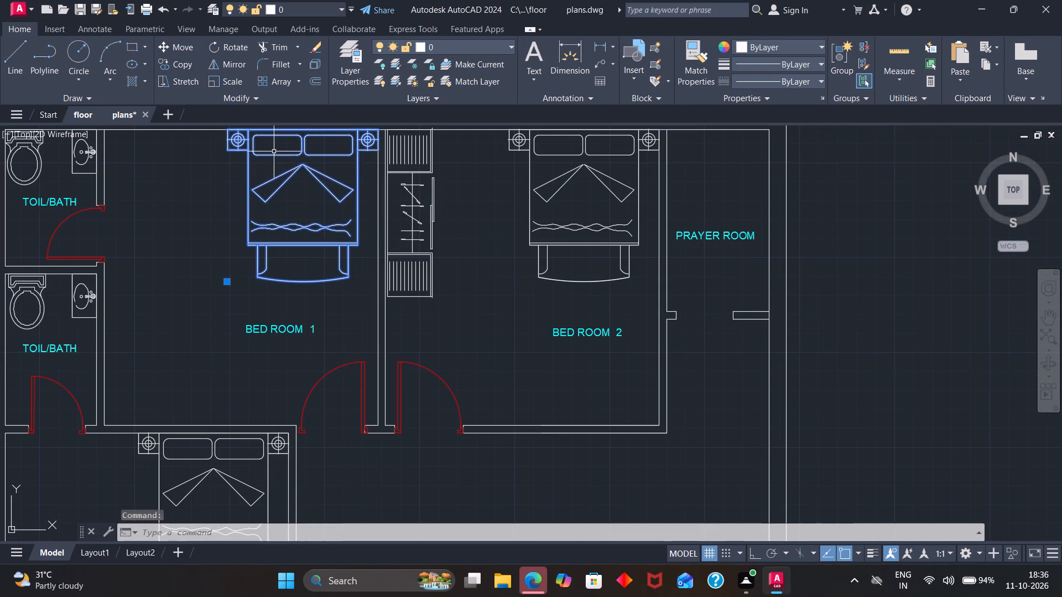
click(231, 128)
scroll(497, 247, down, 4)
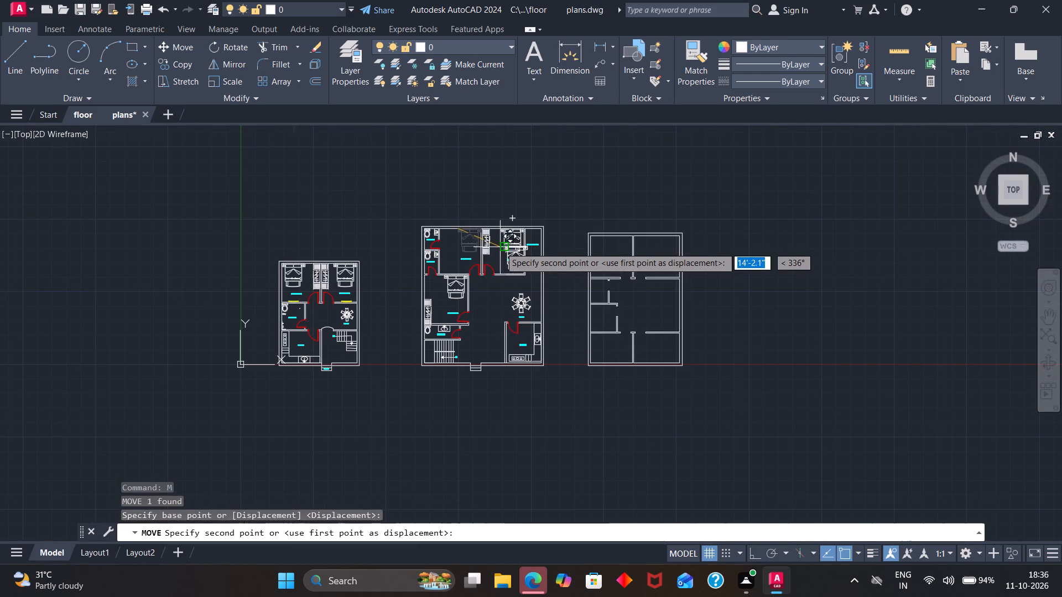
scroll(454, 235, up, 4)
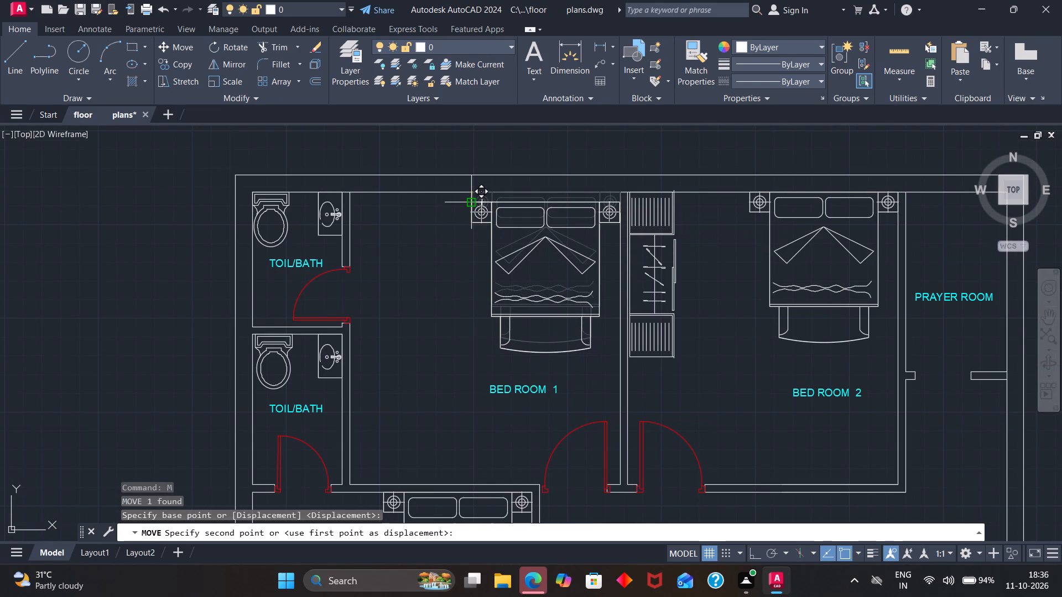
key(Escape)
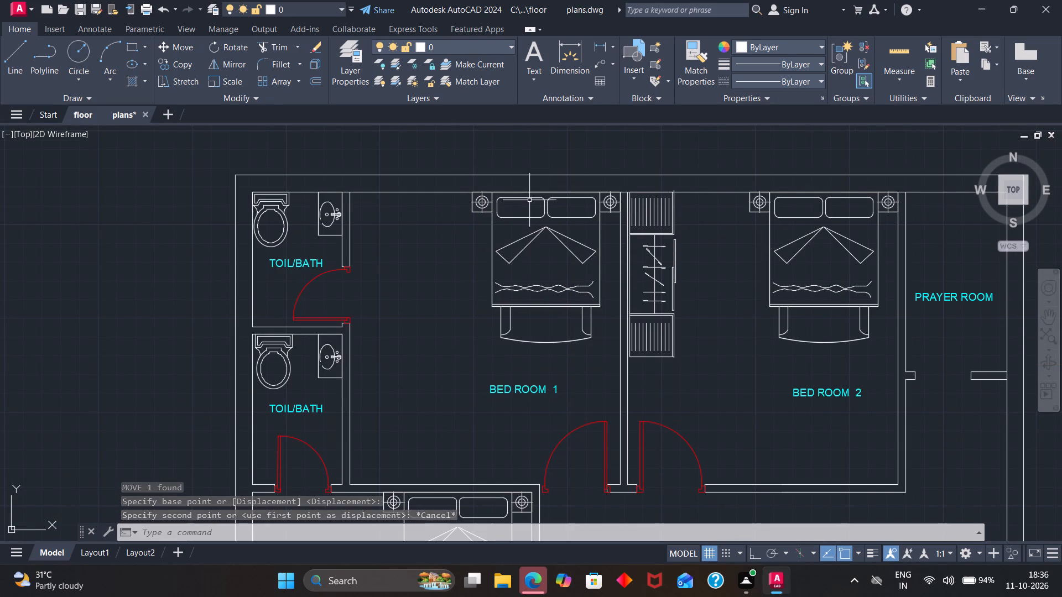
Copy the Bed Room 1 bed into the third plan's upper-left, upper-right and lower-left rooms, with the first in the room's upper-left corner.
click(530, 196)
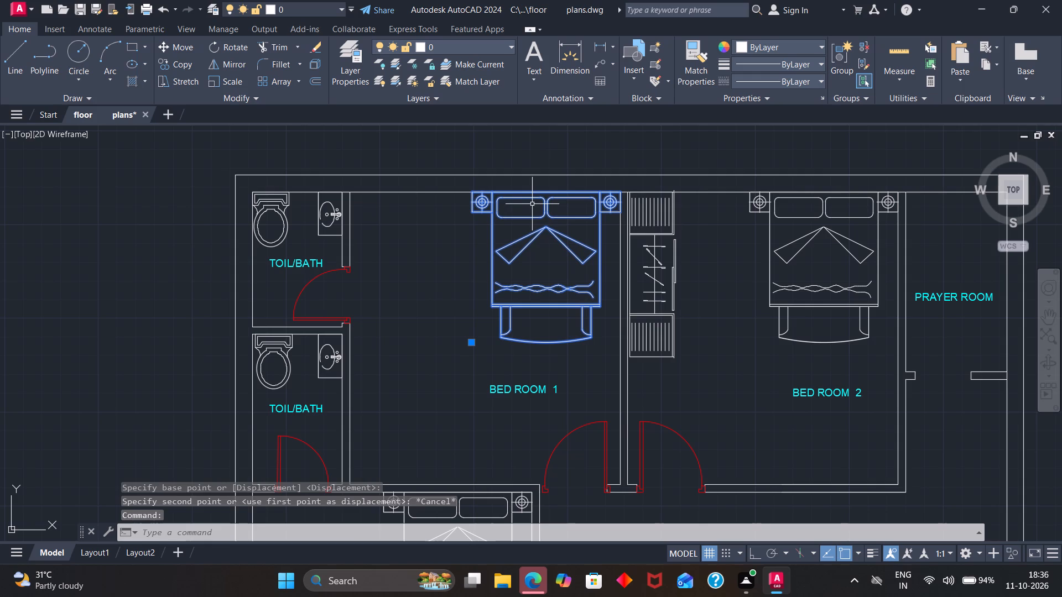
text(CO)
key(Return)
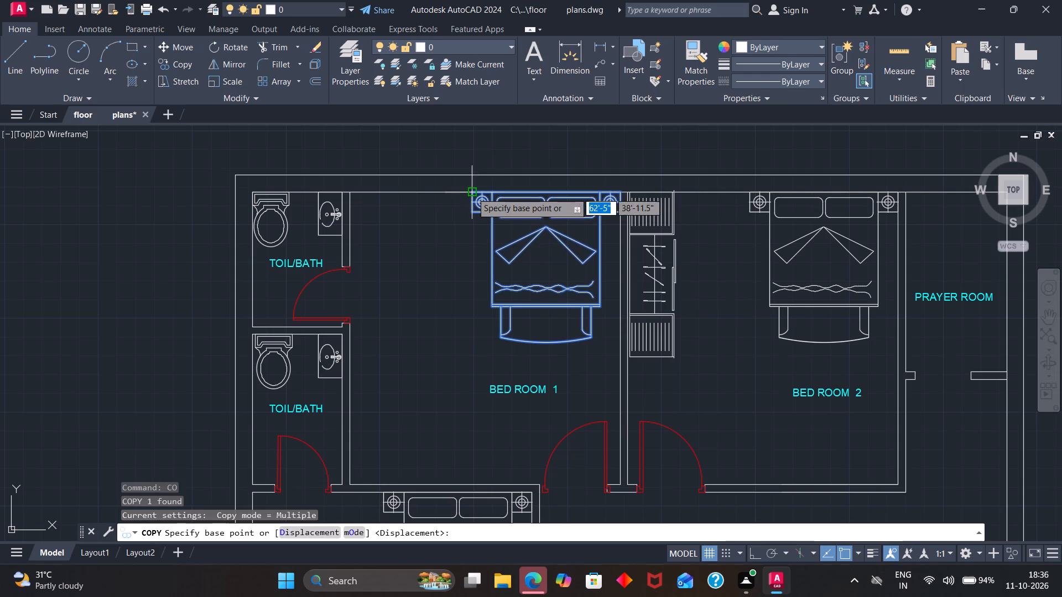
click(472, 192)
scroll(569, 214, down, 5)
scroll(704, 229, up, 2)
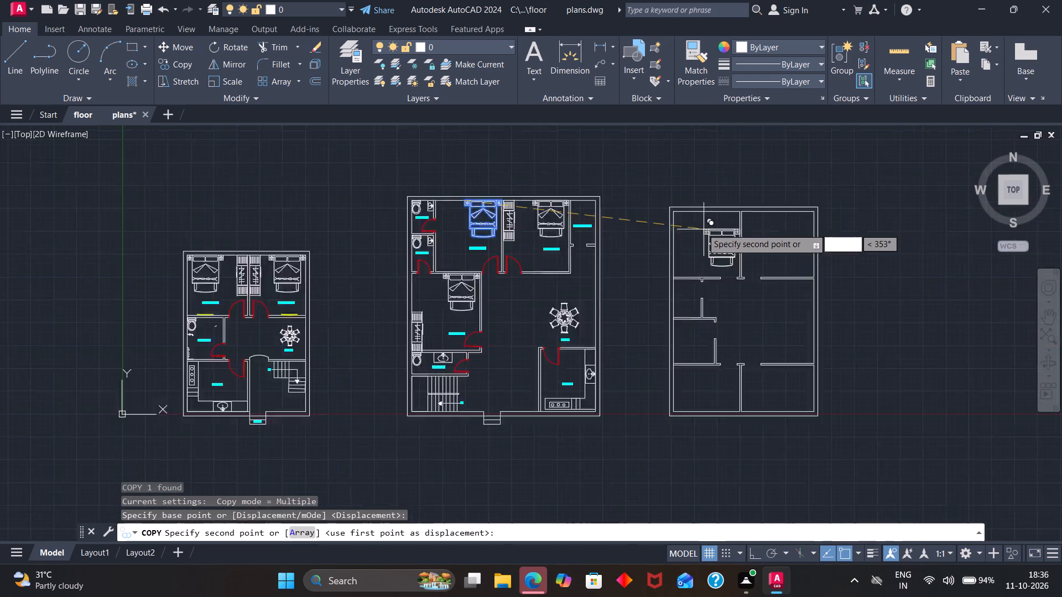
scroll(701, 228, up, 1)
click(628, 192)
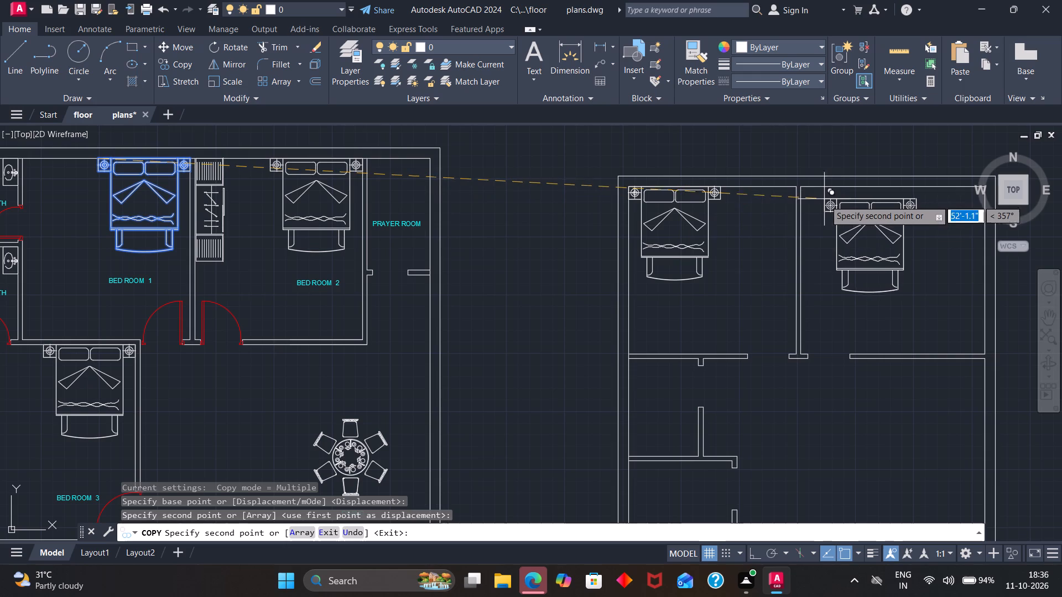
click(872, 219)
scroll(867, 223, down, 2)
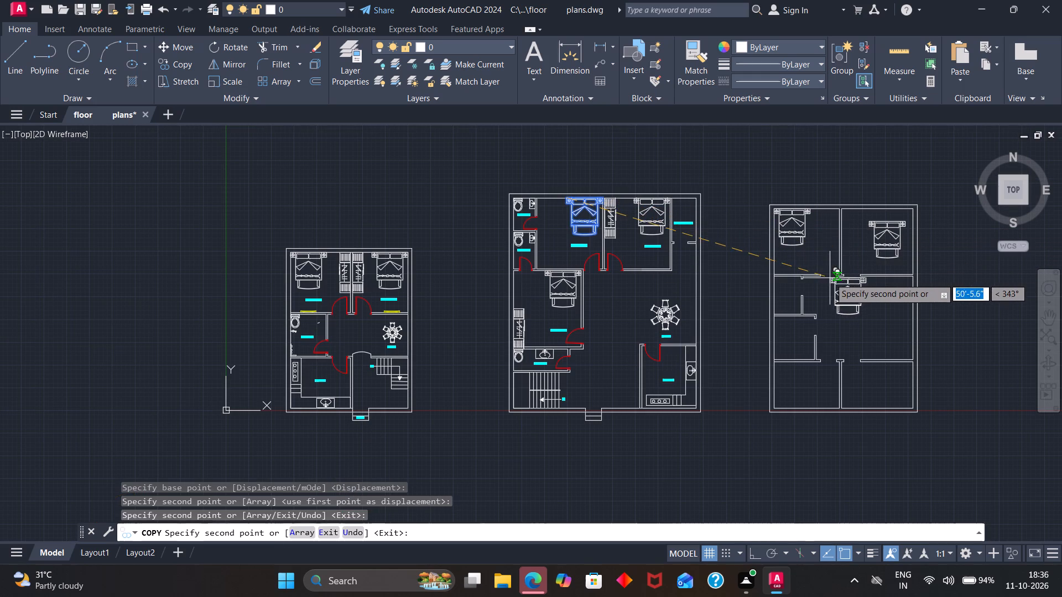
scroll(795, 372, up, 2)
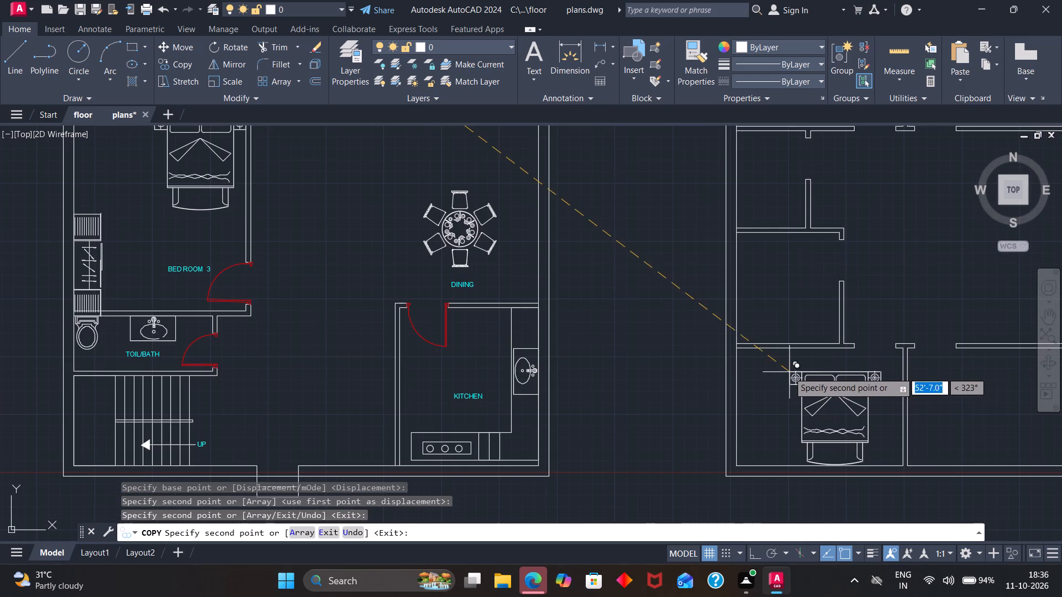
click(785, 370)
key(Escape)
Move the bed in the third plan's upper-right room into that room's upper-right corner, against the outer walls.
scroll(785, 320, down, 2)
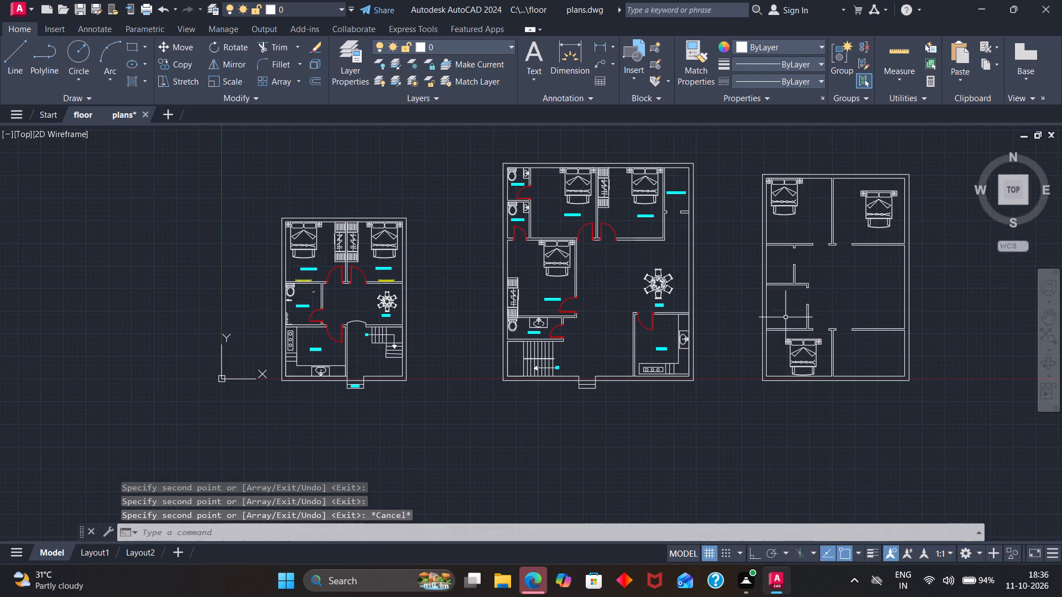
scroll(841, 245, down, 2)
scroll(863, 228, up, 4)
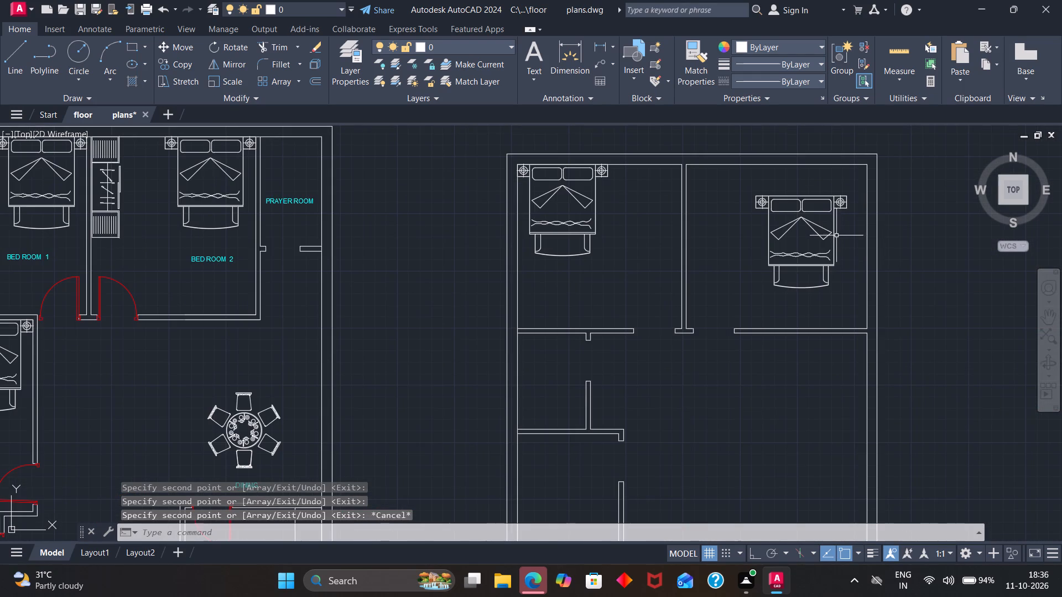
click(835, 236)
key(m)
key(Return)
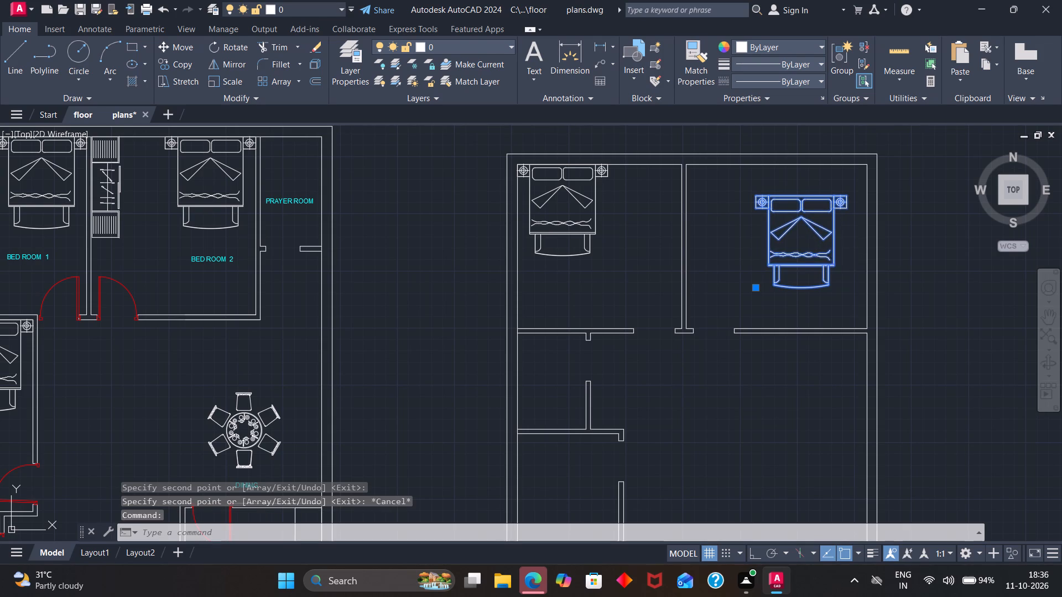
click(848, 197)
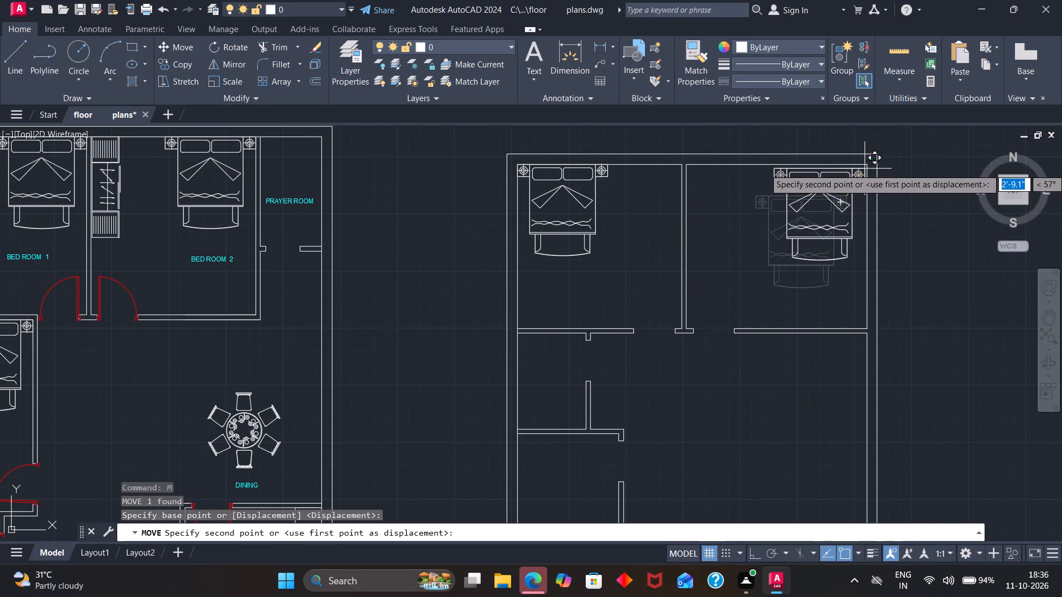
click(865, 168)
Rotate the lower-left room's bed a quarter turn counterclockwise about its upper-left corner, so its headboard faces the left outer wall.
scroll(678, 396, down, 3)
scroll(666, 461, up, 3)
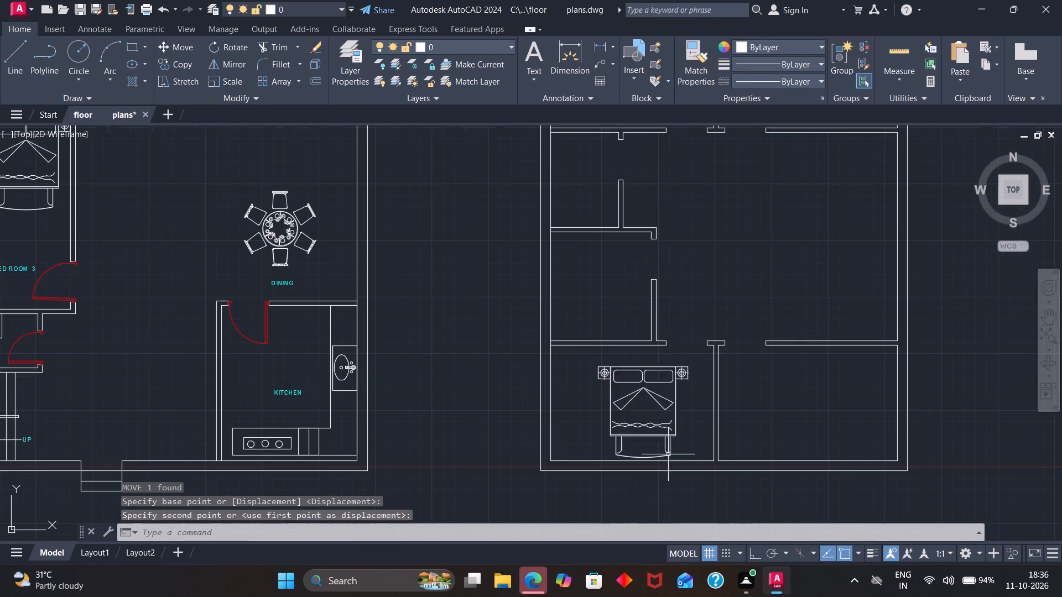
click(668, 431)
key(r)
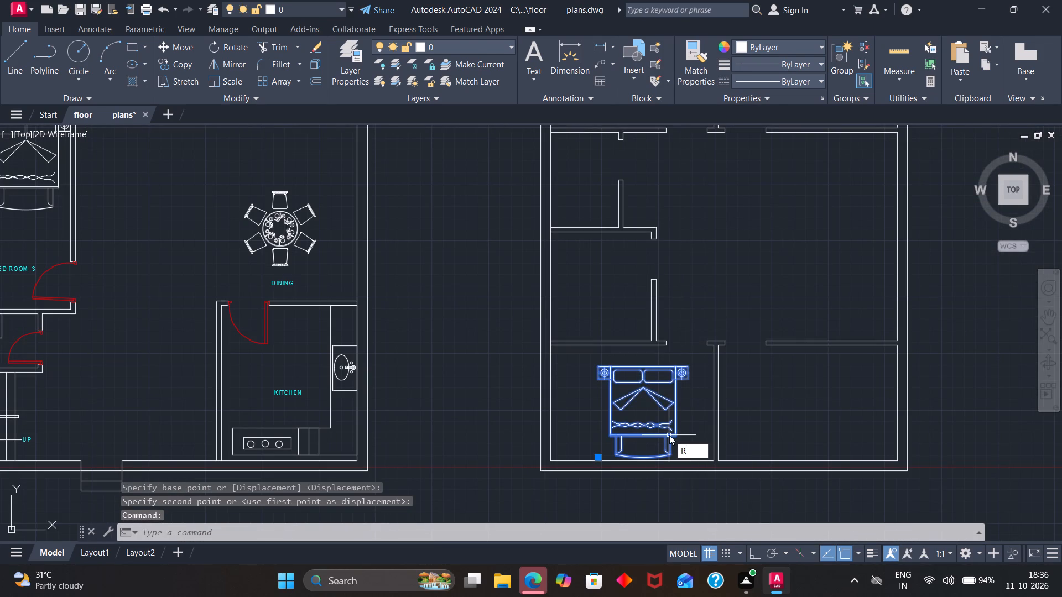
key(o)
key(Return)
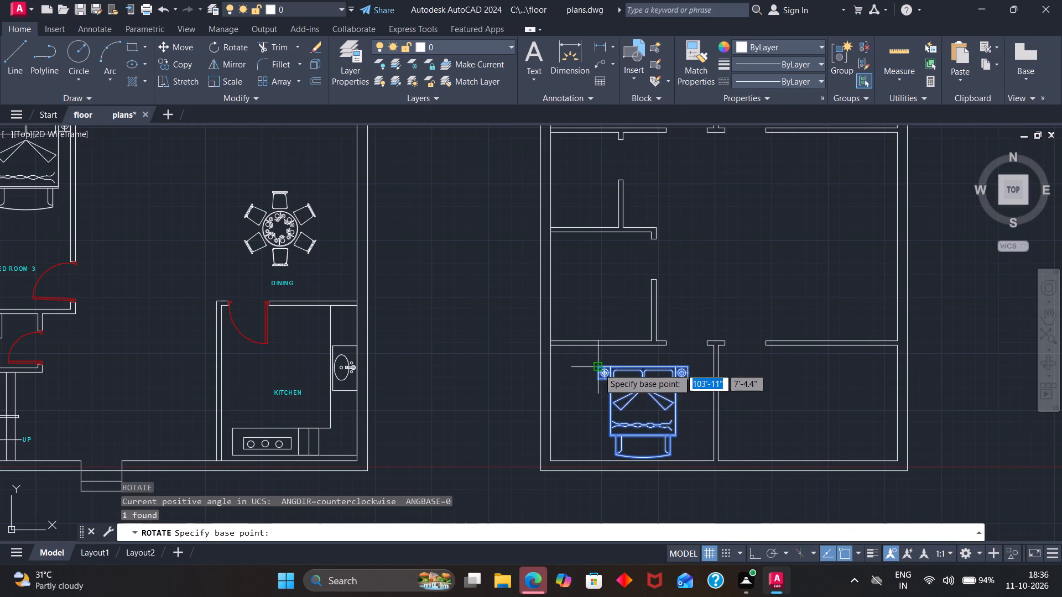
click(598, 368)
click(601, 316)
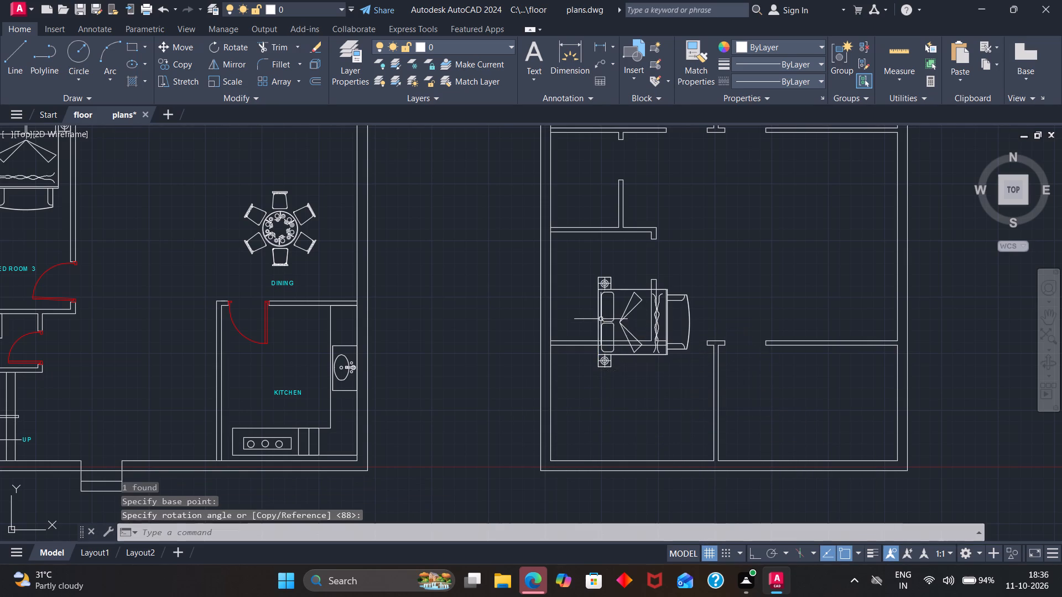
Move the rotated bed into the lower-left room's bottom-left corner, with its headboard against the left outer wall.
click(599, 366)
key(m)
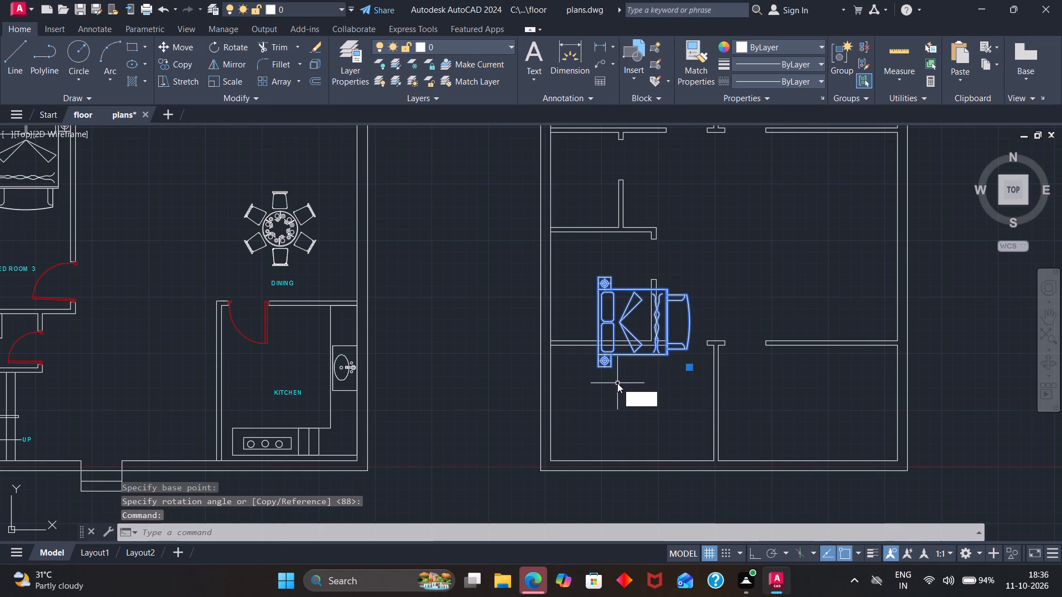
key(Return)
click(598, 365)
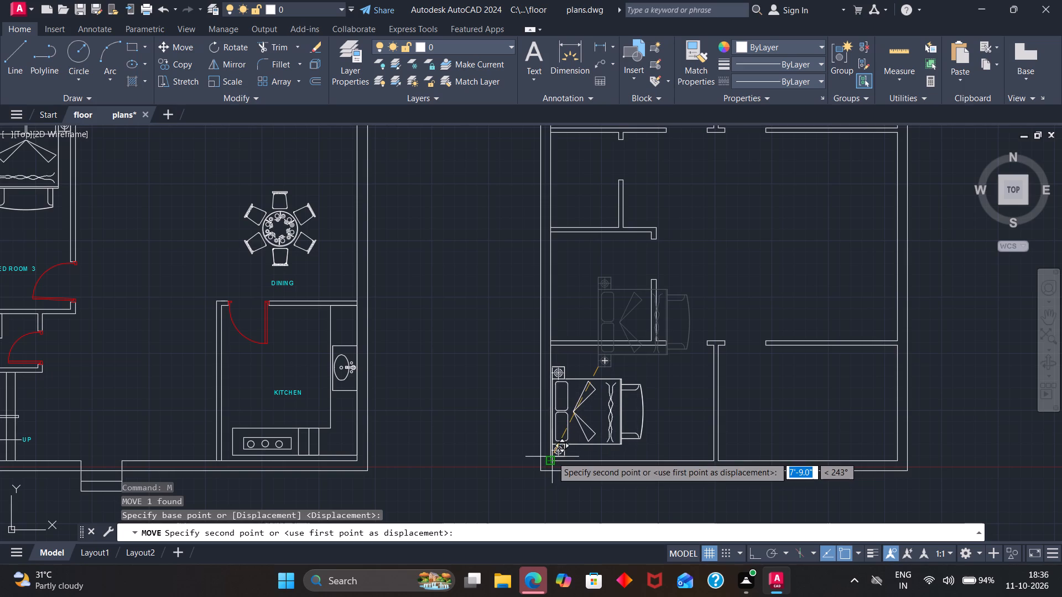
click(552, 457)
Copy the Bed Room 2 wardrobe from the second plan into the third plan's upper-right room, at the partition's top end.
scroll(639, 381, down, 2)
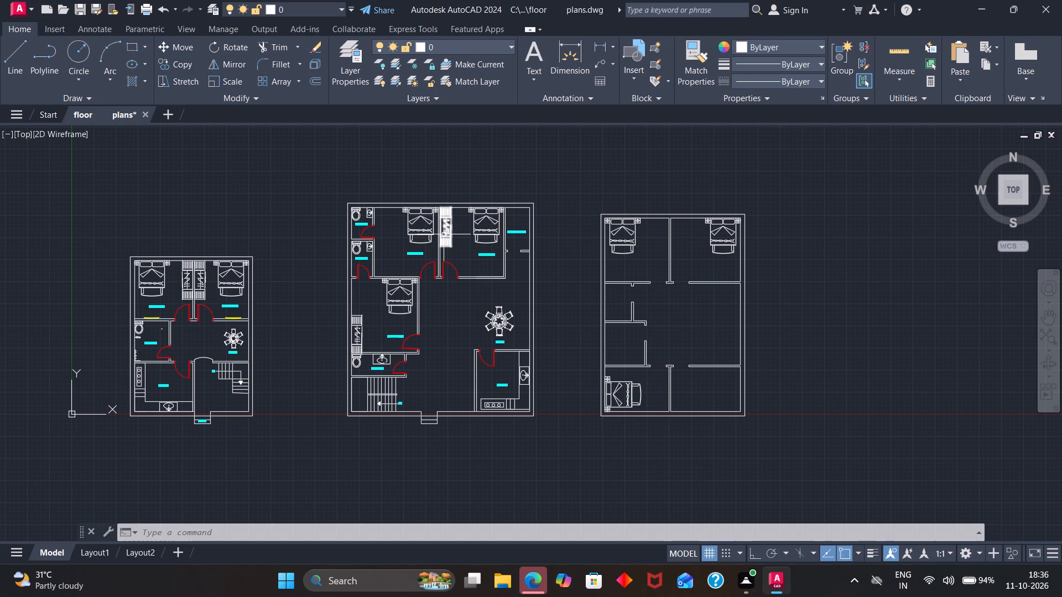
scroll(444, 234, up, 2)
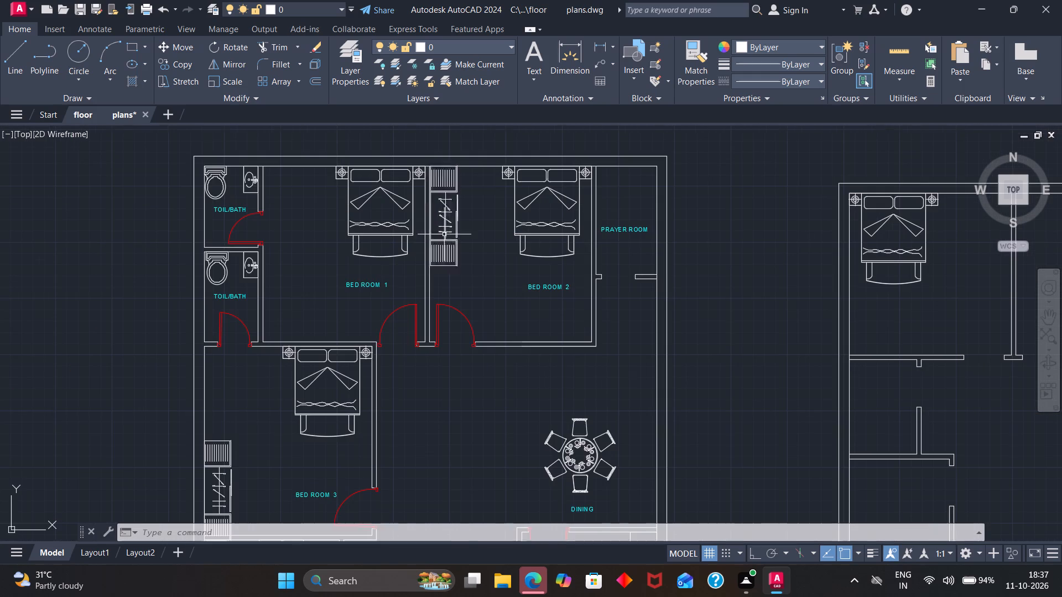
click(431, 167)
text(CO)
key(Return)
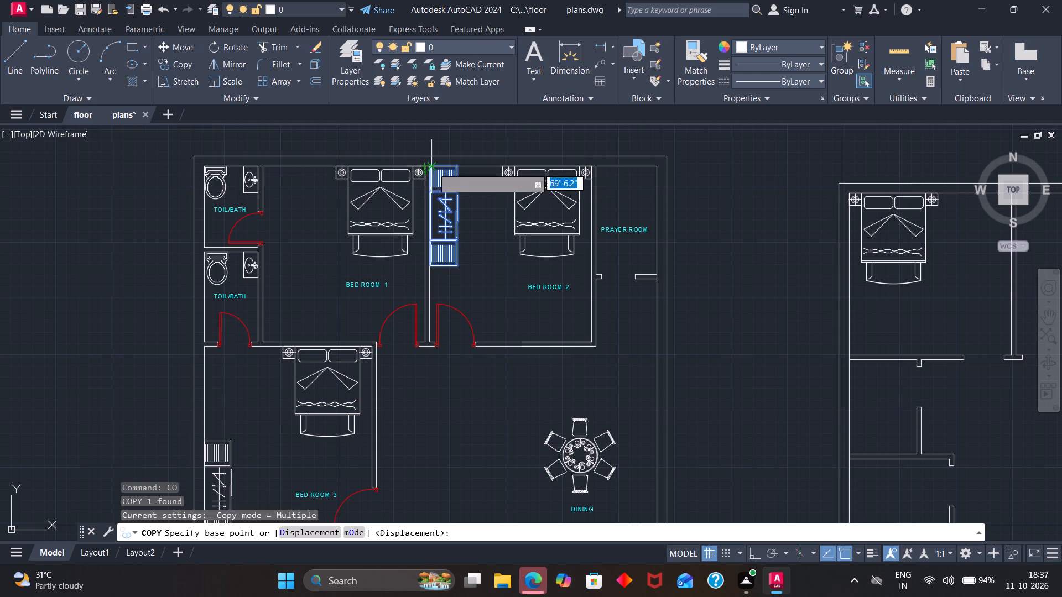
click(433, 167)
scroll(605, 191, down, 3)
scroll(729, 208, up, 3)
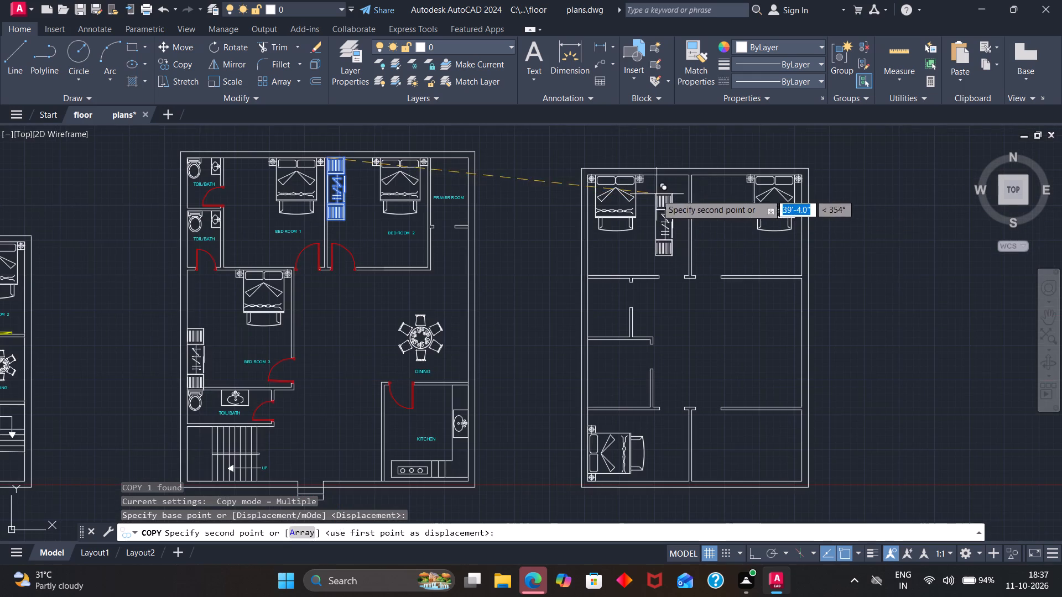
scroll(706, 179, up, 3)
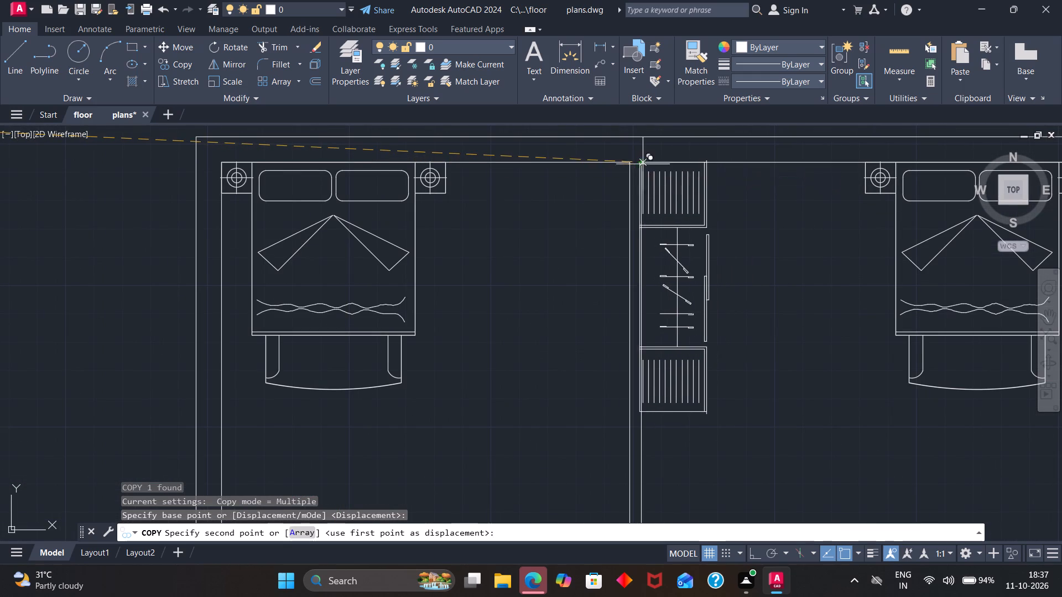
click(646, 166)
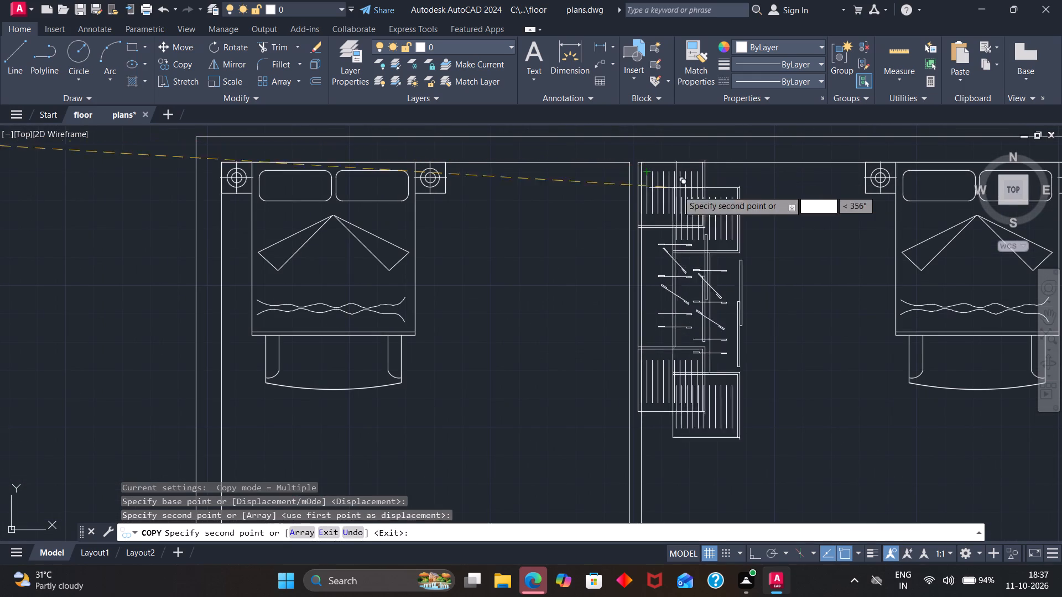
scroll(682, 240, down, 4)
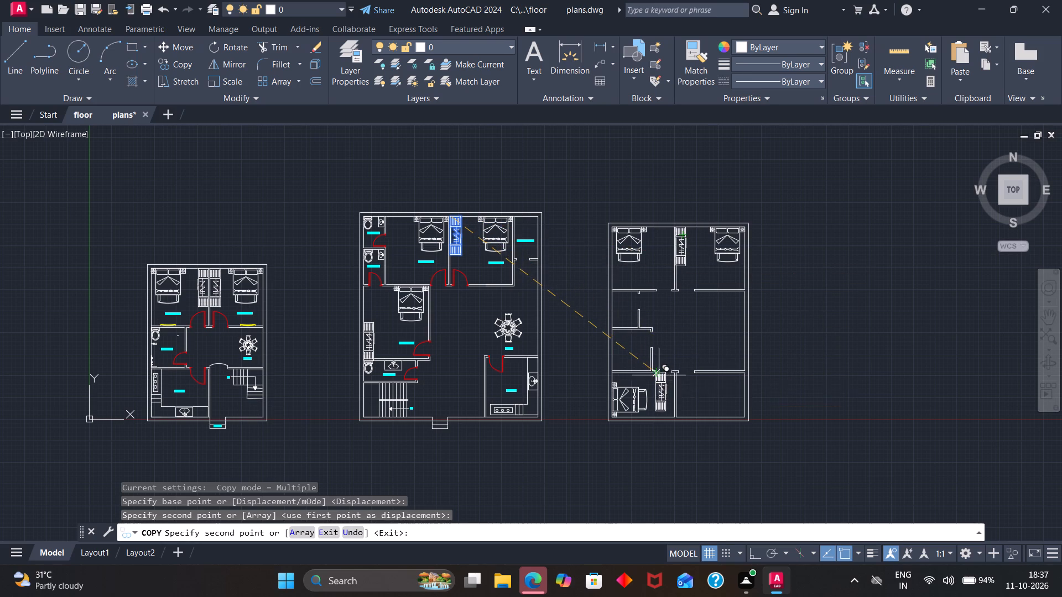
key(Escape)
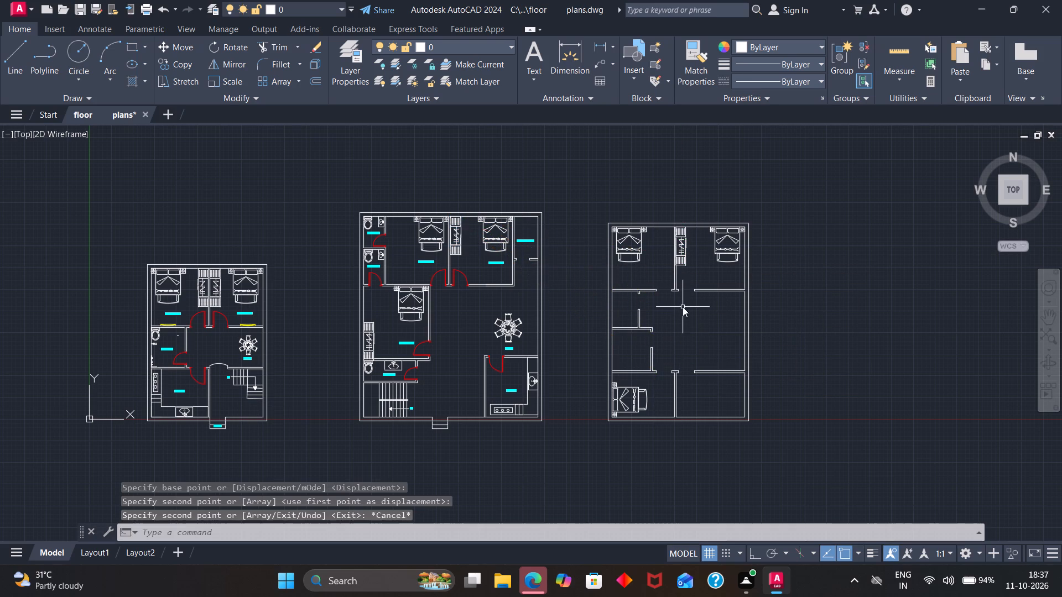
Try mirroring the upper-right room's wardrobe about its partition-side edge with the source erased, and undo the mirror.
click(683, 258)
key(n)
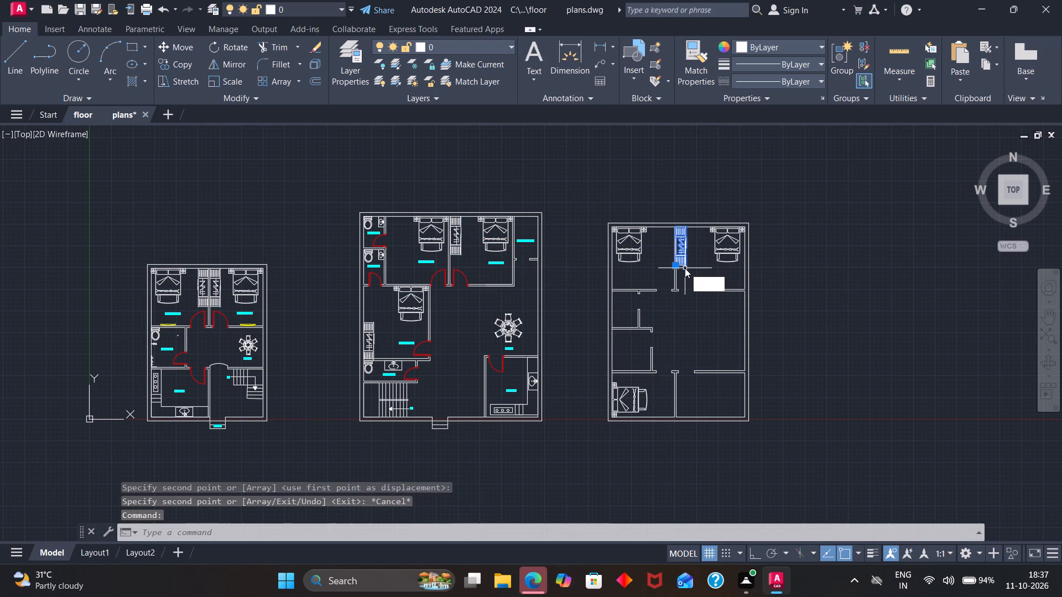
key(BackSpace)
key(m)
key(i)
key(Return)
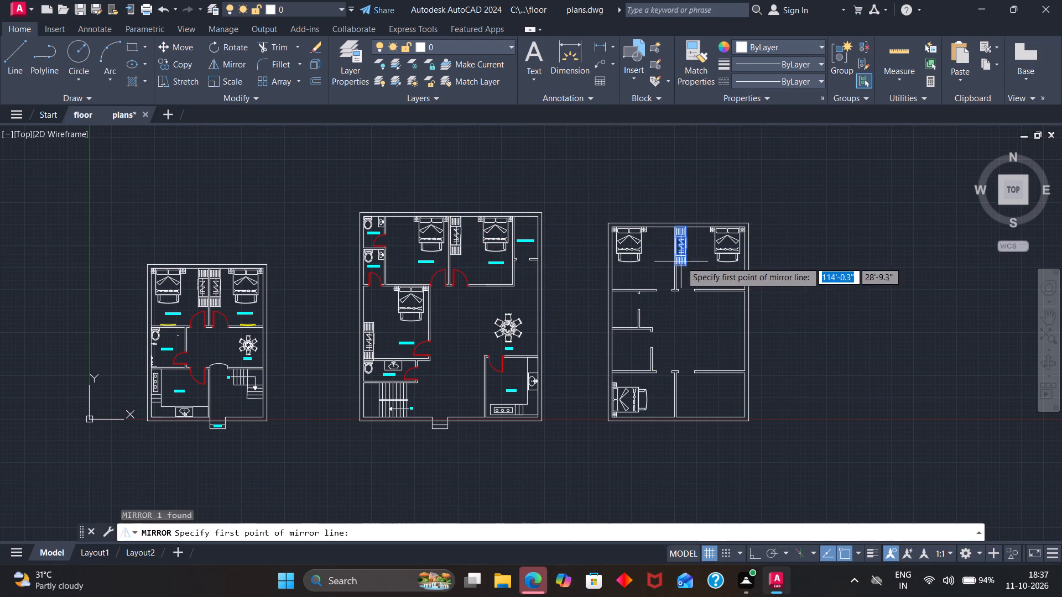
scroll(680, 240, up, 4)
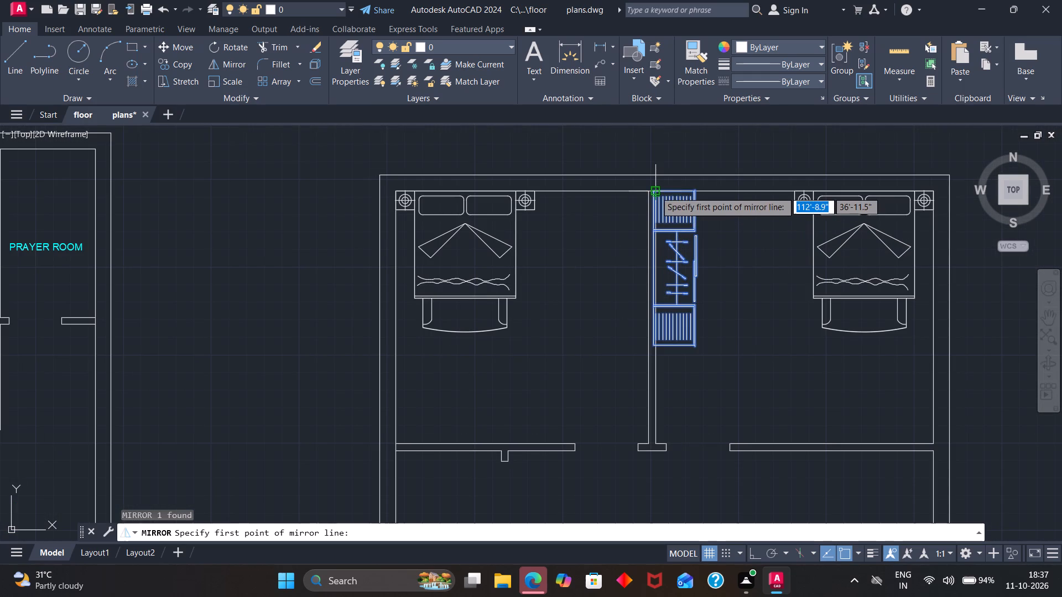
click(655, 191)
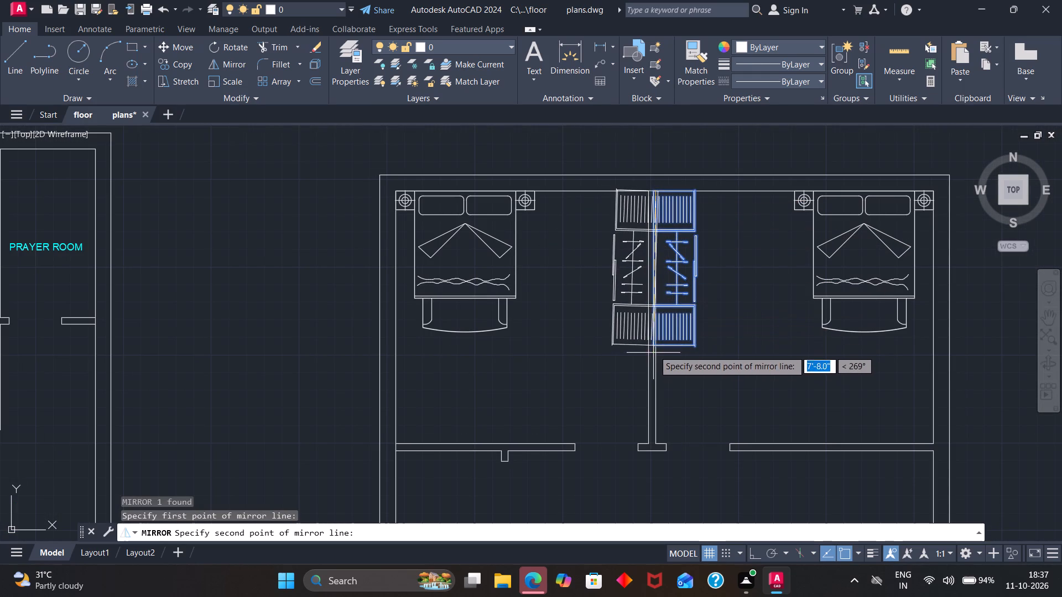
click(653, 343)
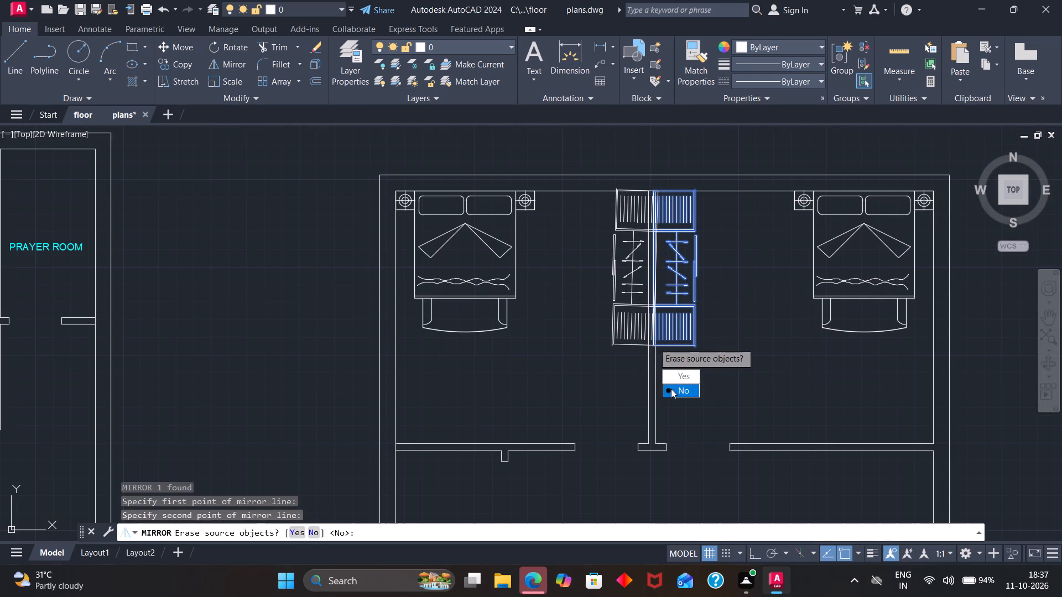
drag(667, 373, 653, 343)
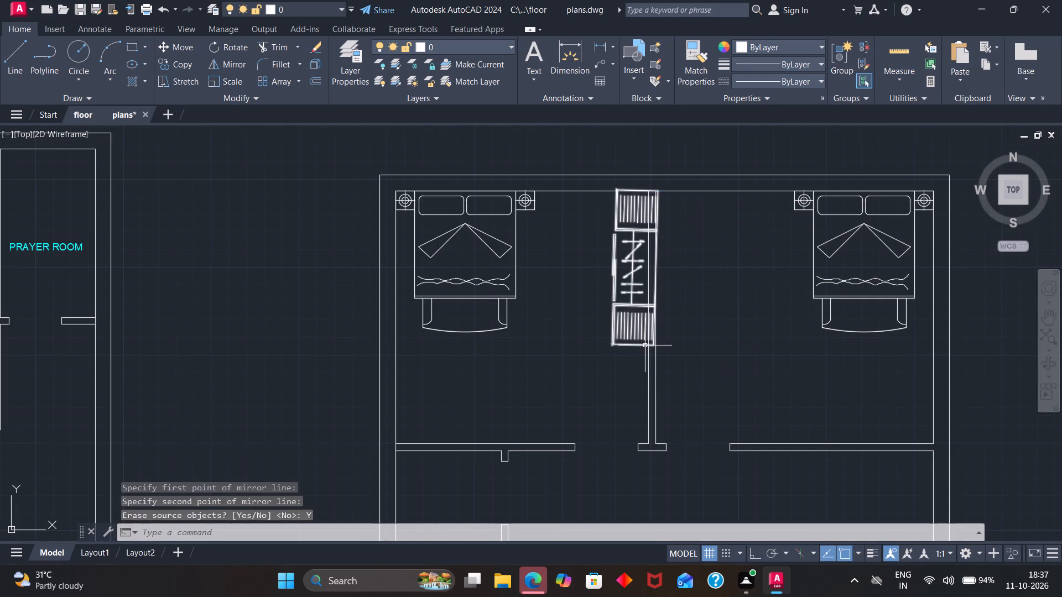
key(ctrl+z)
Move the upper-right room's wardrobe right about 1.2" so its back edge sits flush on the partition's right face.
scroll(675, 273, up, 3)
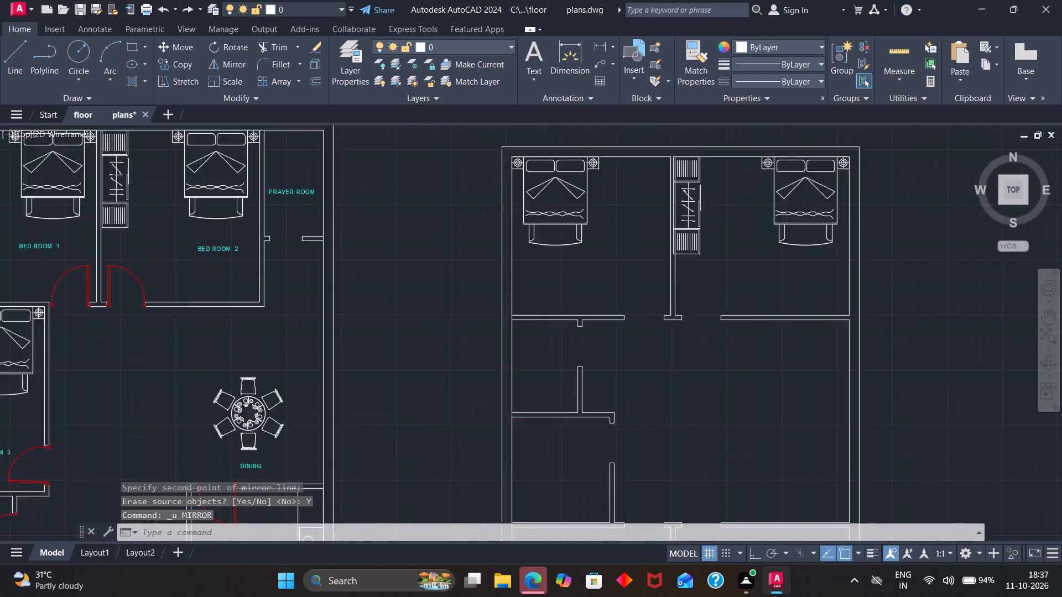
click(675, 243)
scroll(668, 242, up, 2)
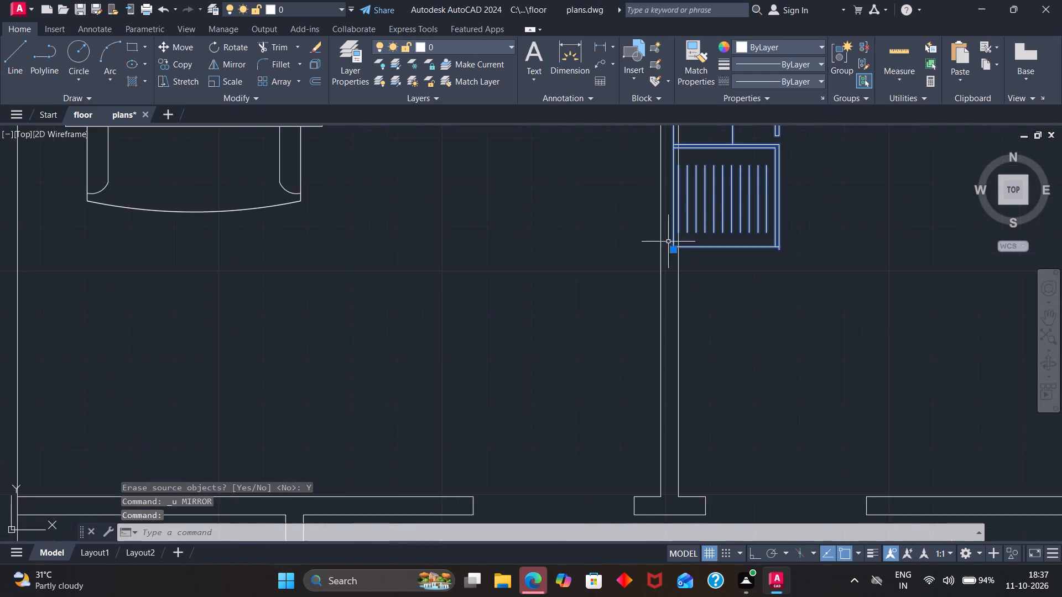
scroll(668, 242, up, 1)
key(m)
key(Return)
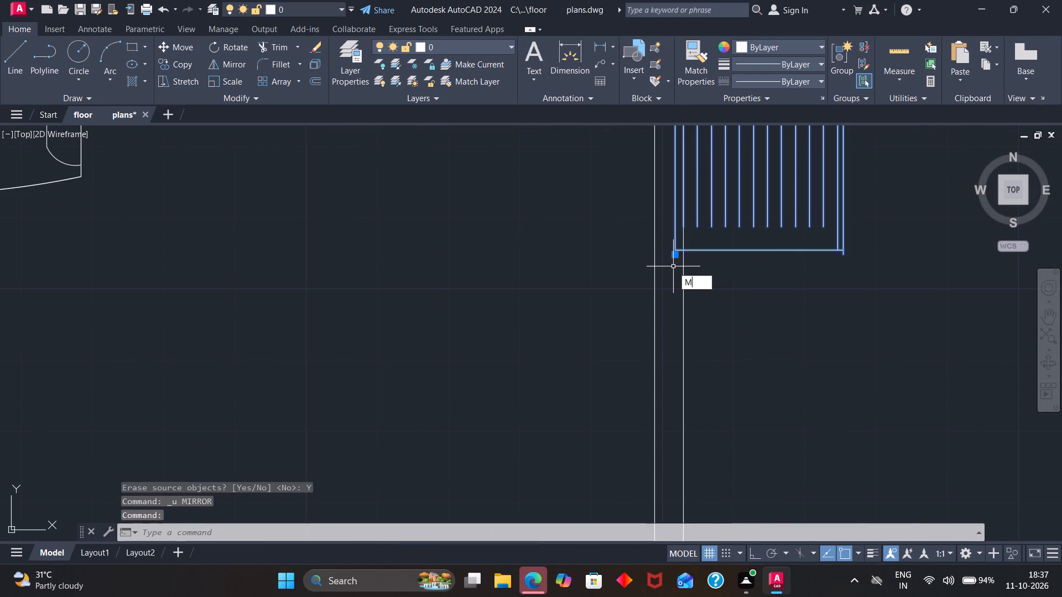
click(675, 248)
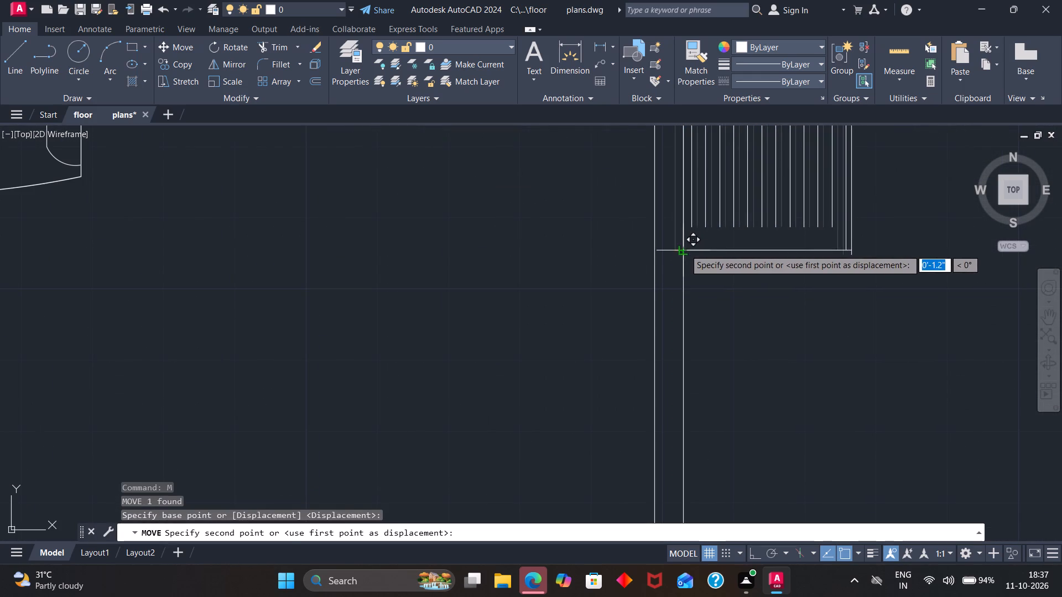
click(685, 249)
Mirror the upper-right room's wardrobe about its partition-side edge toward the upper-left room, keeping the source object.
scroll(690, 258, down, 2)
click(696, 256)
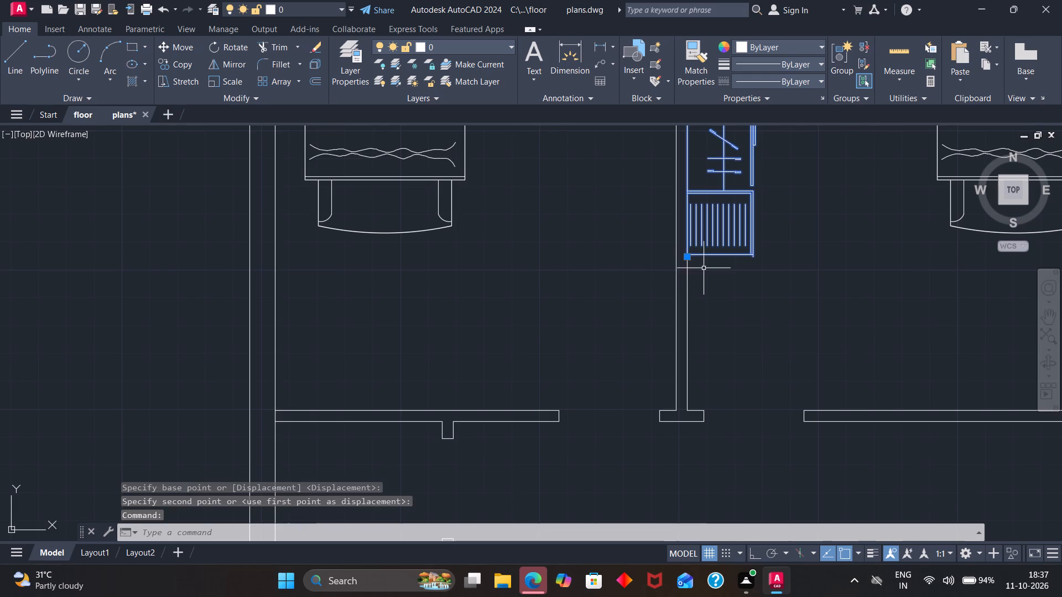
key(m)
key(i)
key(Return)
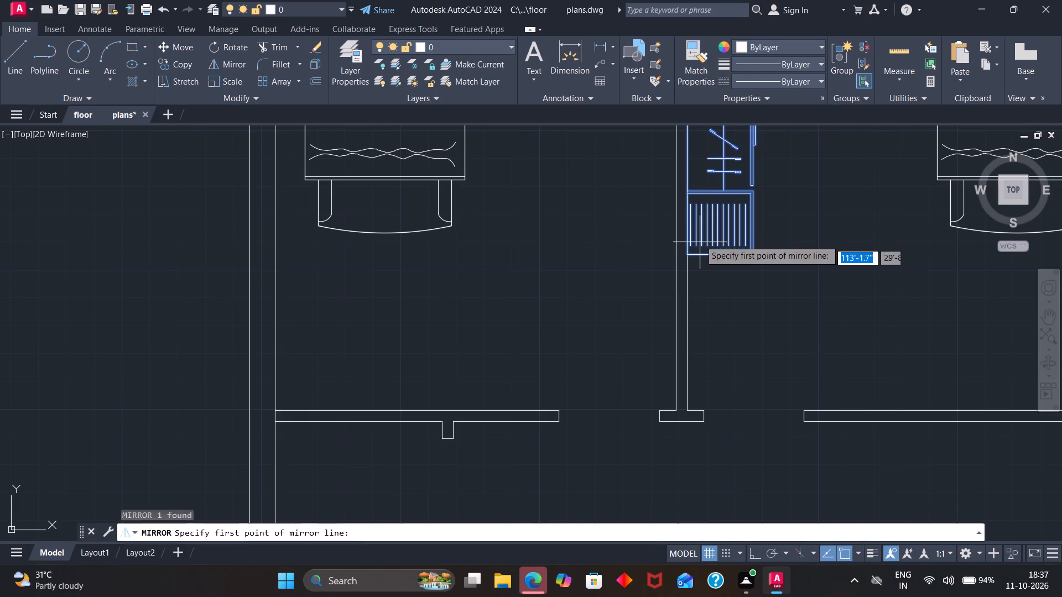
scroll(702, 203, down, 3)
scroll(711, 170, up, 3)
scroll(697, 161, down, 2)
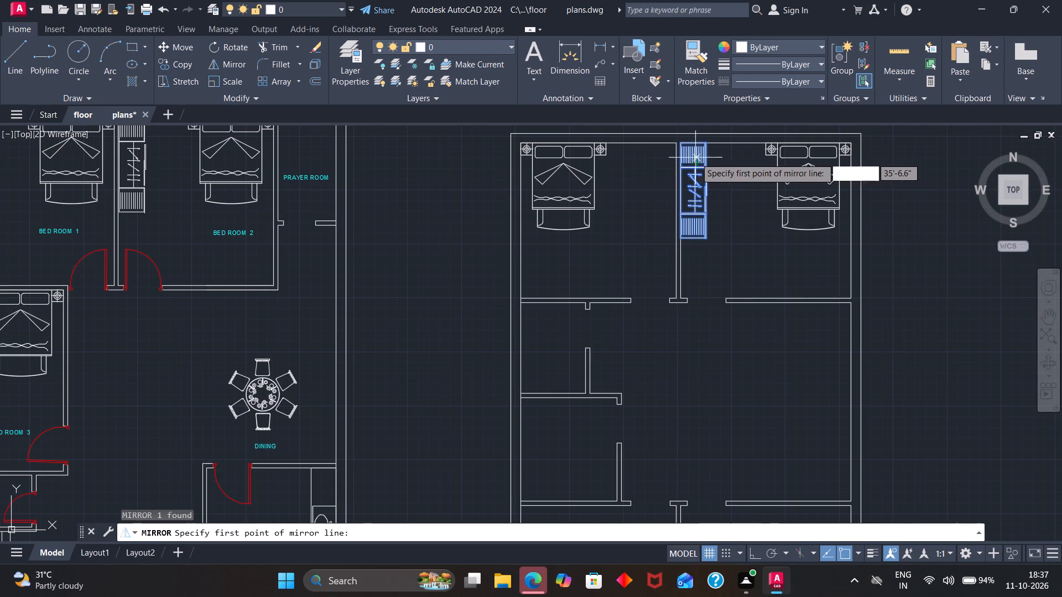
click(682, 141)
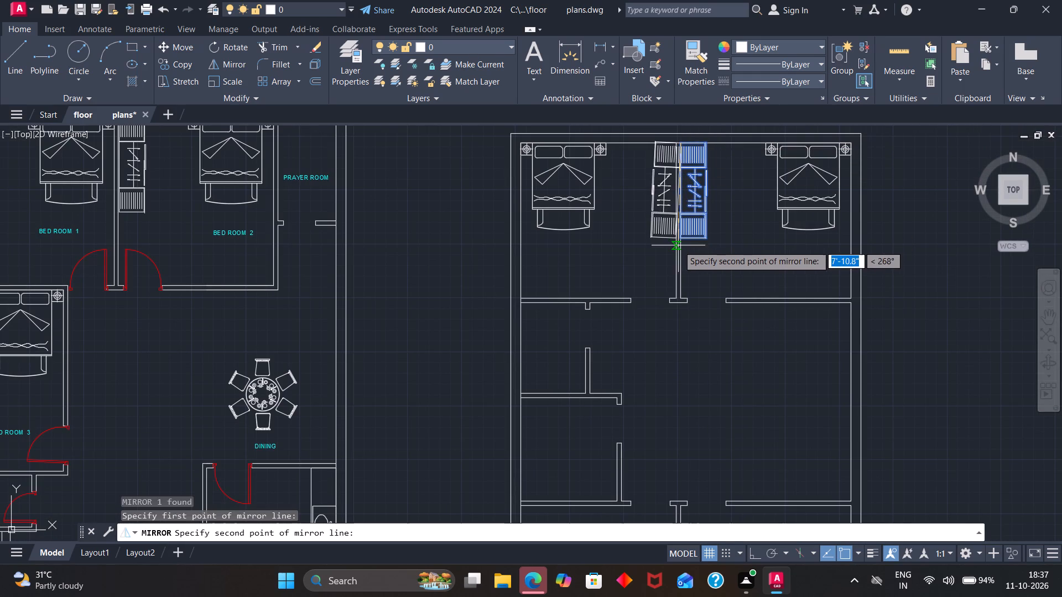
click(680, 237)
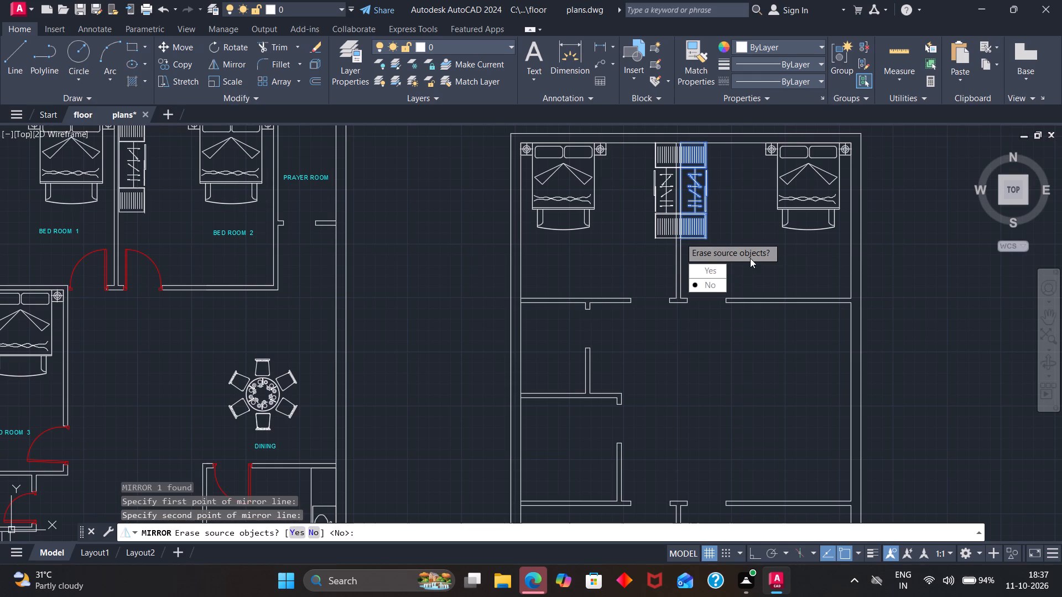
drag(709, 286, 680, 237)
Move the mirrored wardrobe 4" left so its back edge sits against the partition's left face in the upper-left room.
scroll(668, 193, up, 3)
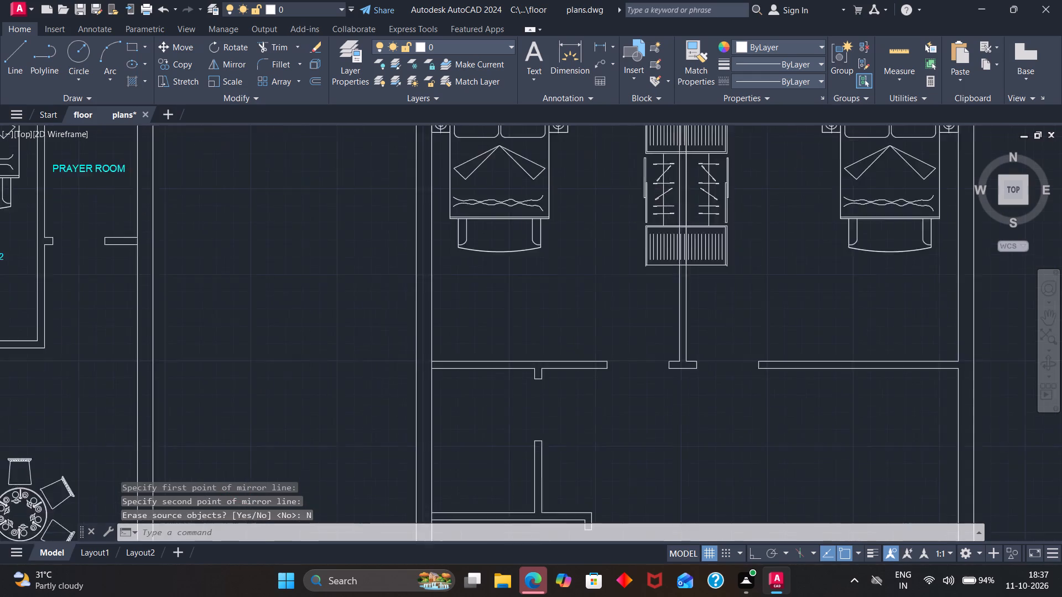
click(668, 239)
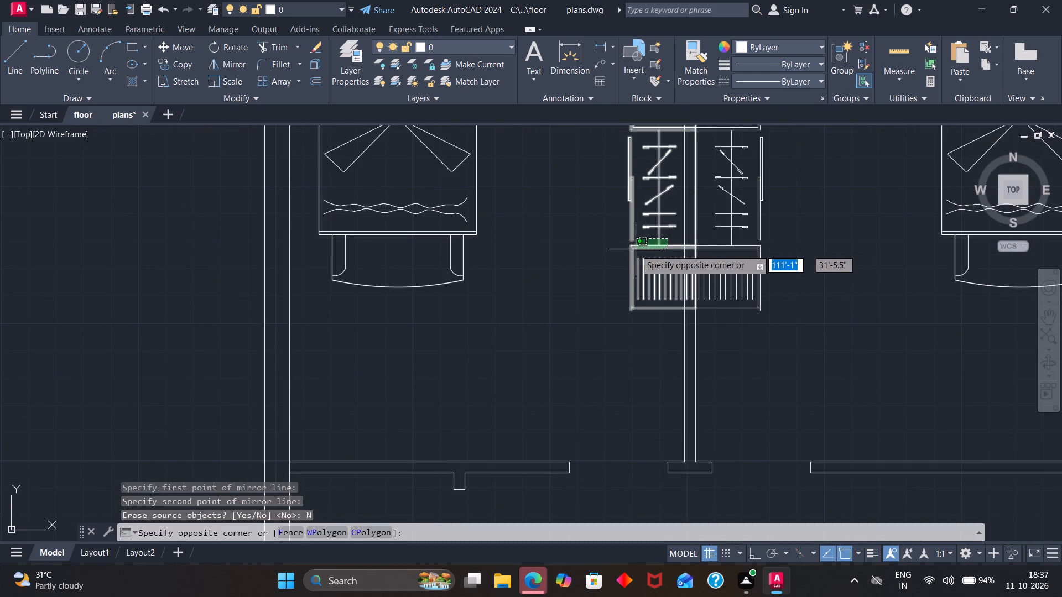
click(631, 251)
key(m)
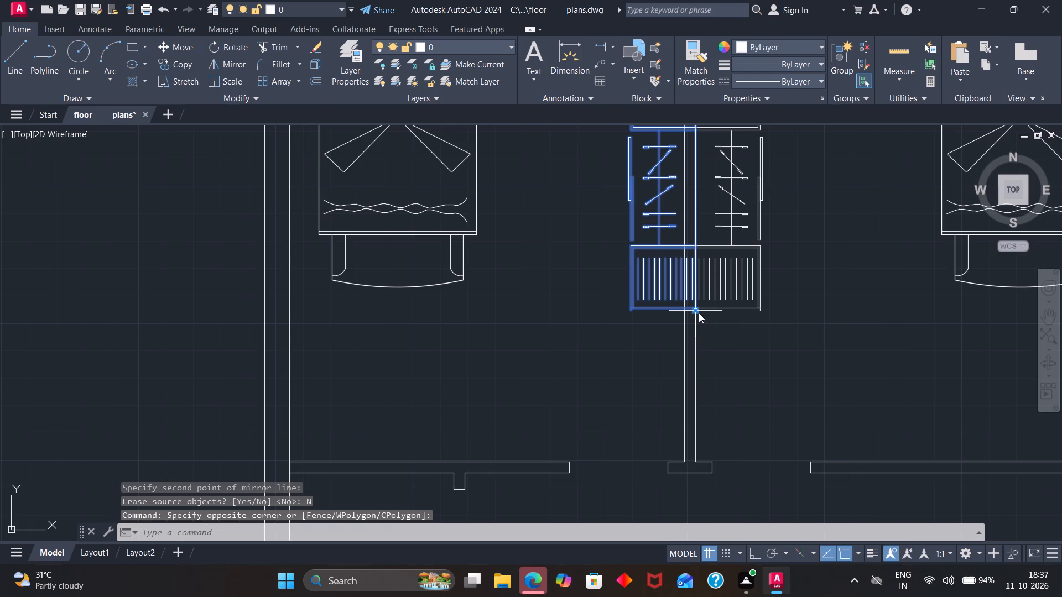
key(Return)
scroll(683, 237, down, 3)
scroll(683, 200, up, 3)
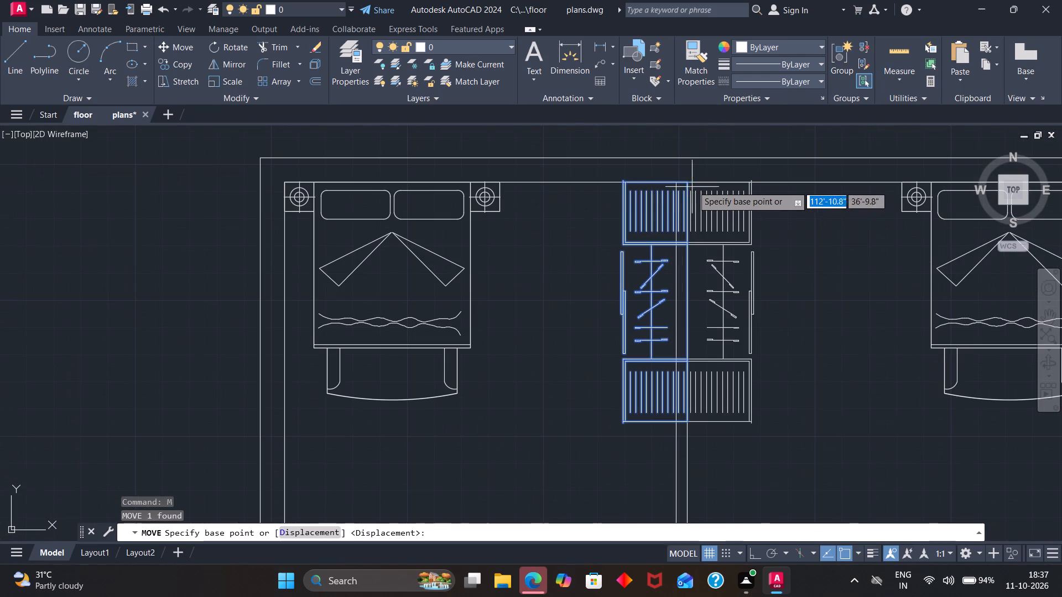
click(687, 182)
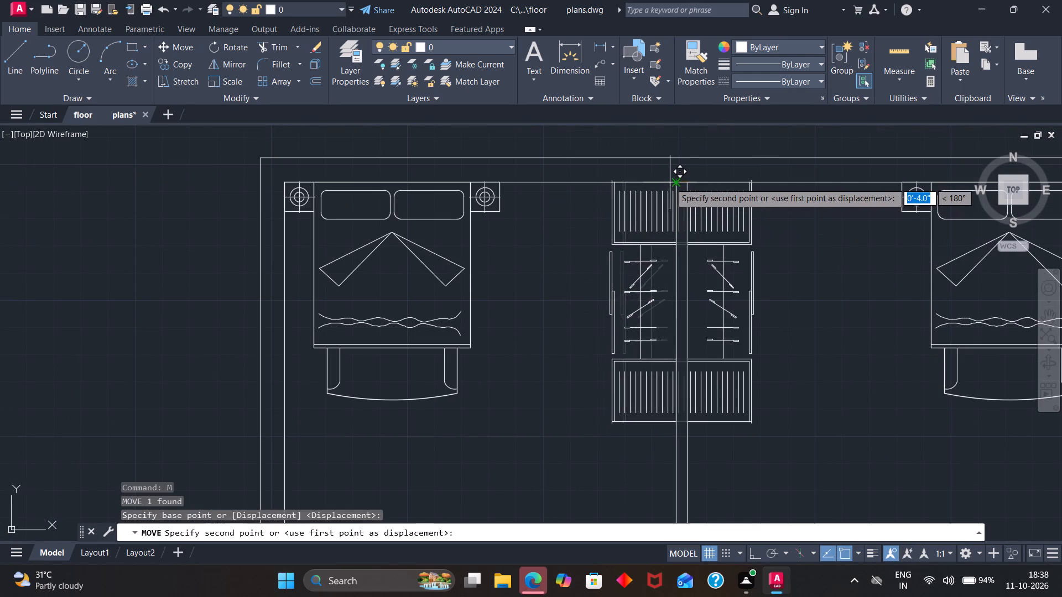
click(670, 182)
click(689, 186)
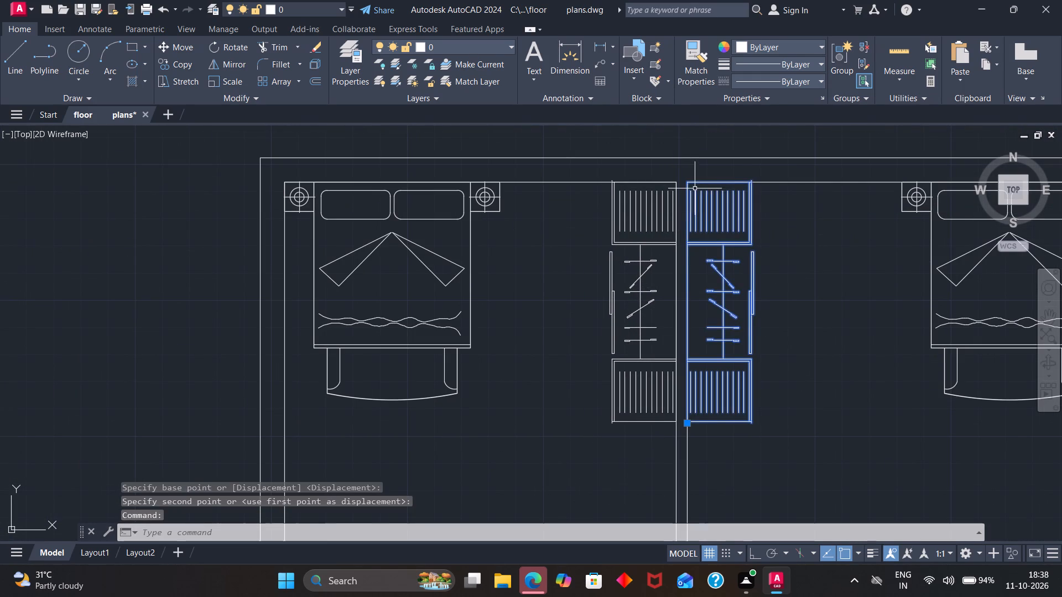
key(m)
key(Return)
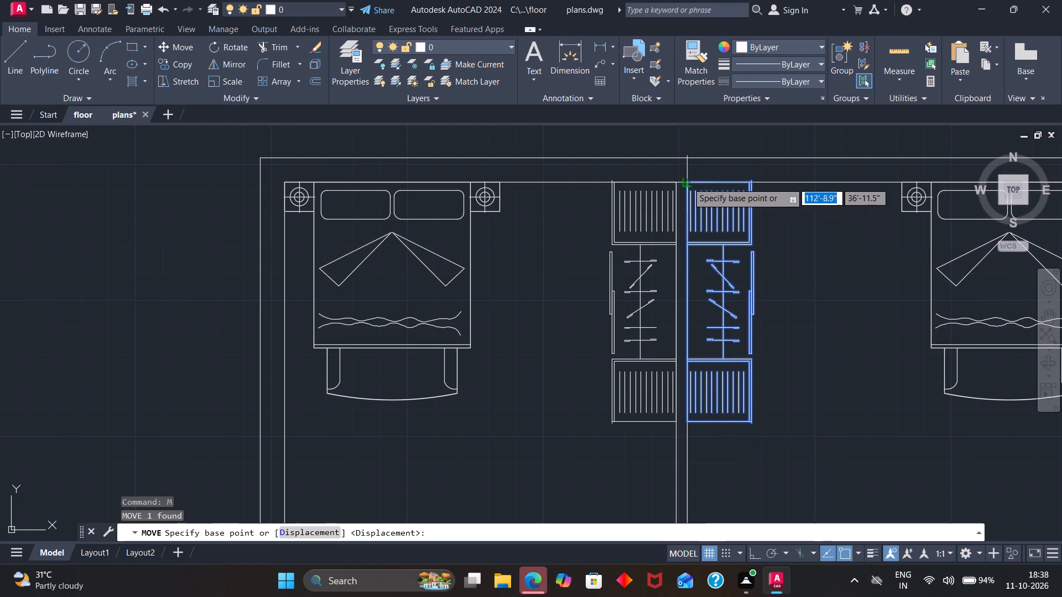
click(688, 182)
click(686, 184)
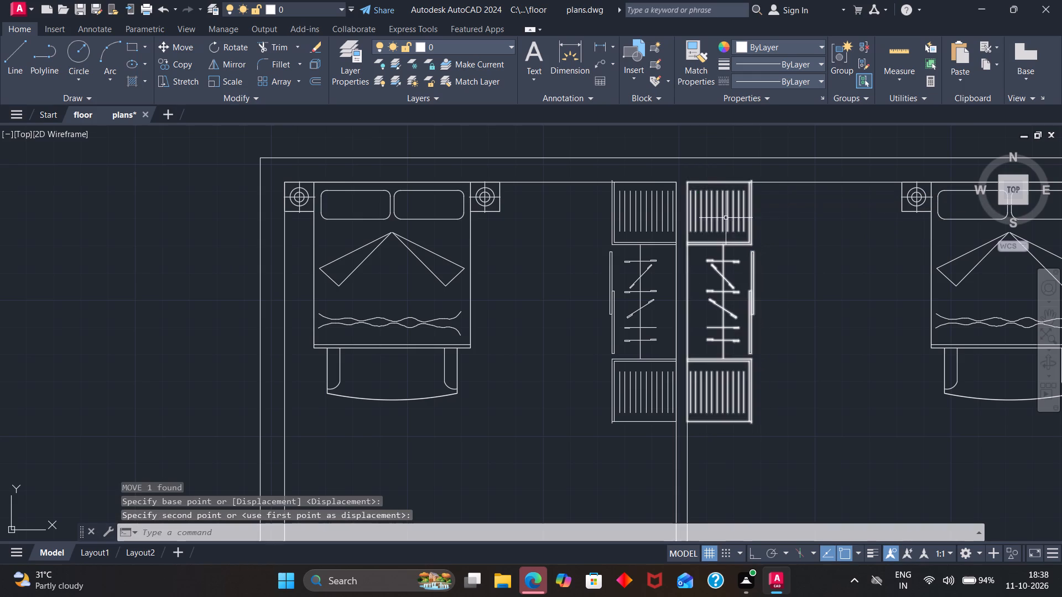
Copy the upper-left room's wardrobe into the third plan's lower-left room, with its back edge against the partition's left face.
click(675, 205)
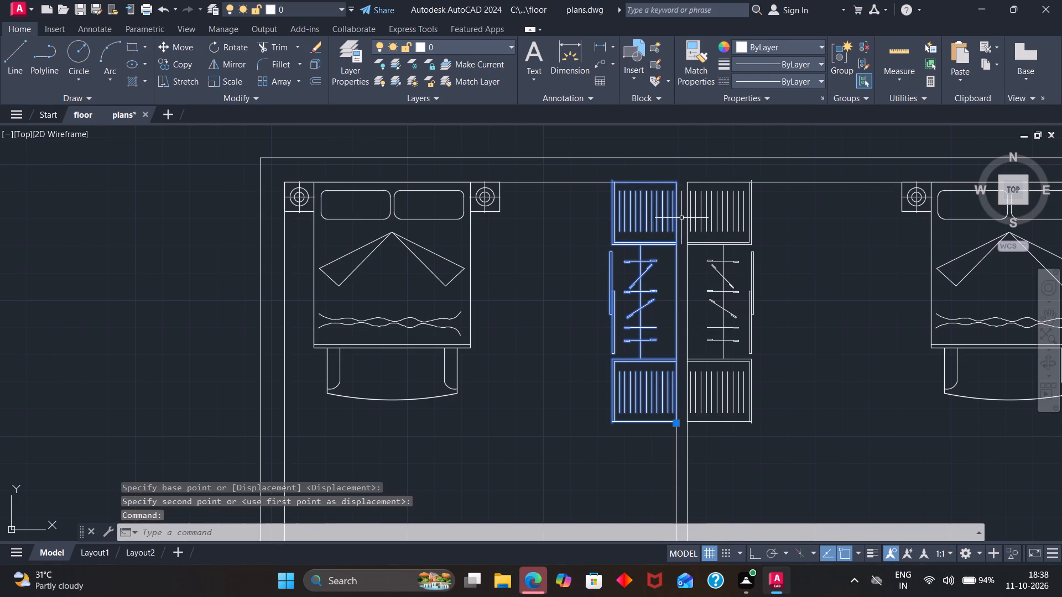
text(CO)
key(Return)
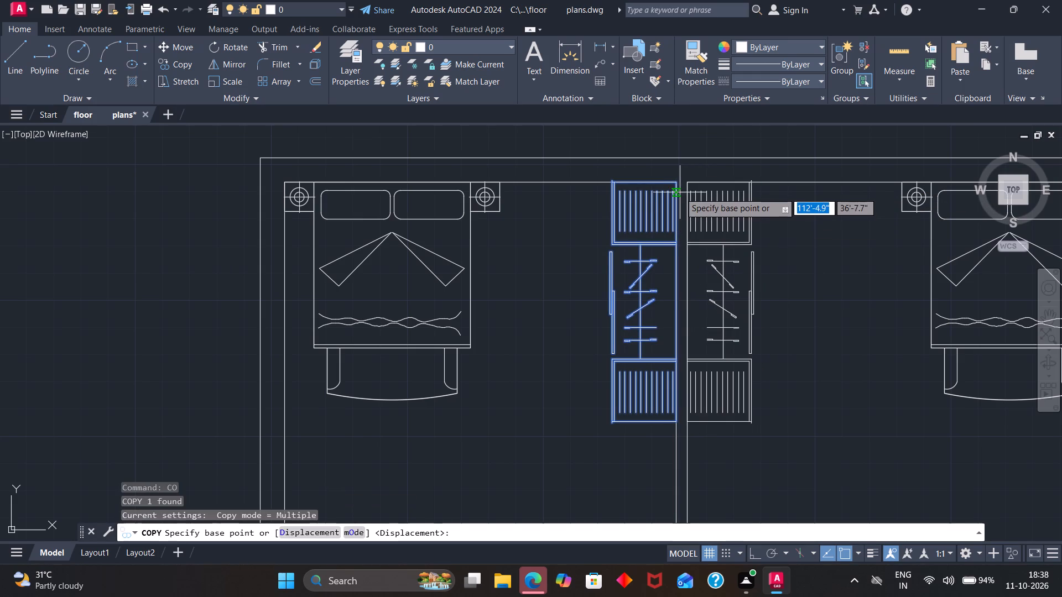
click(678, 185)
scroll(665, 275, down, 4)
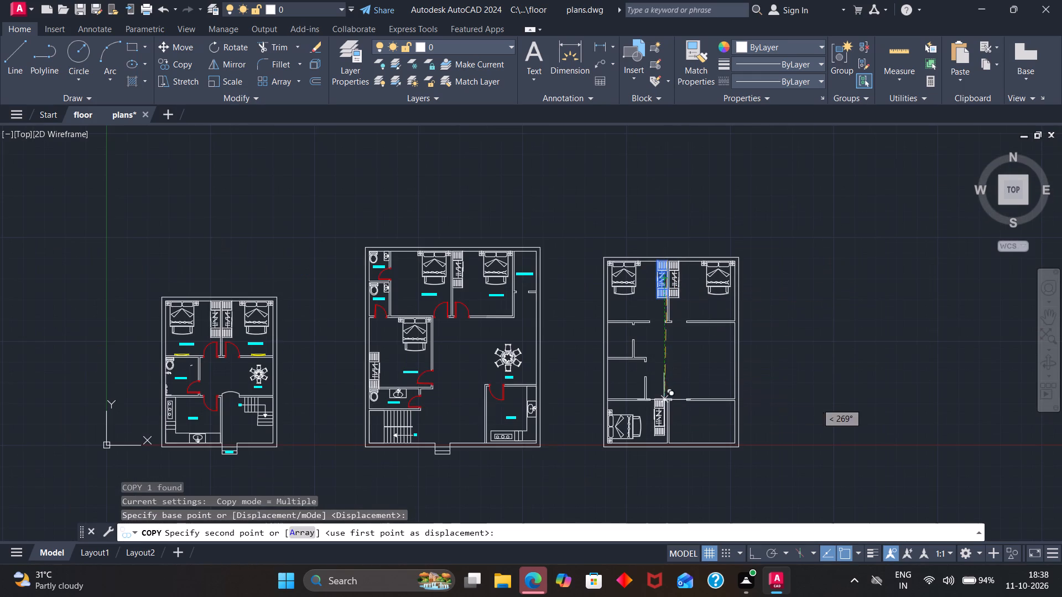
scroll(664, 421, up, 3)
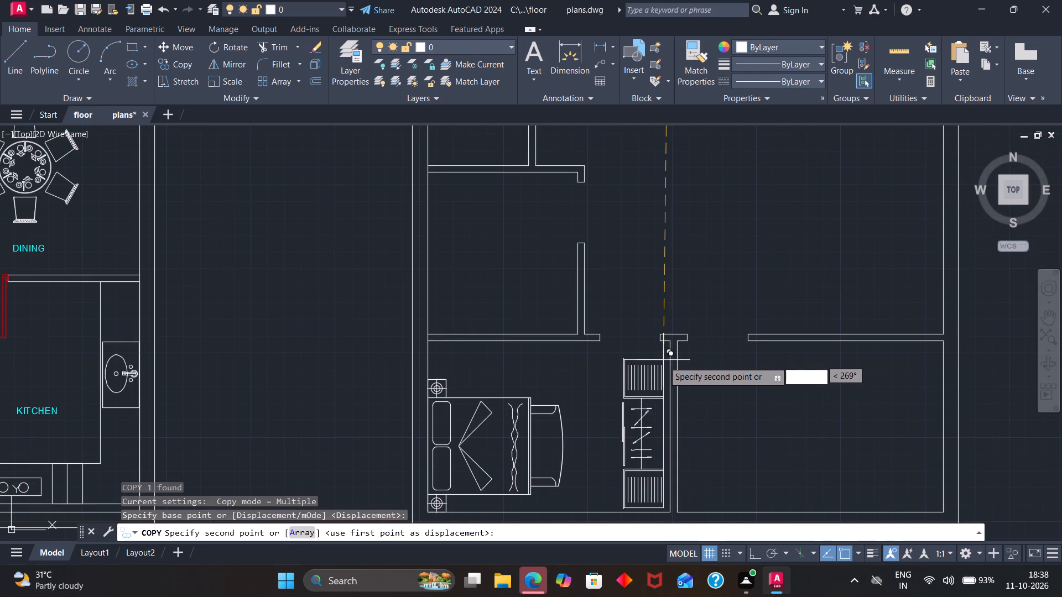
click(663, 362)
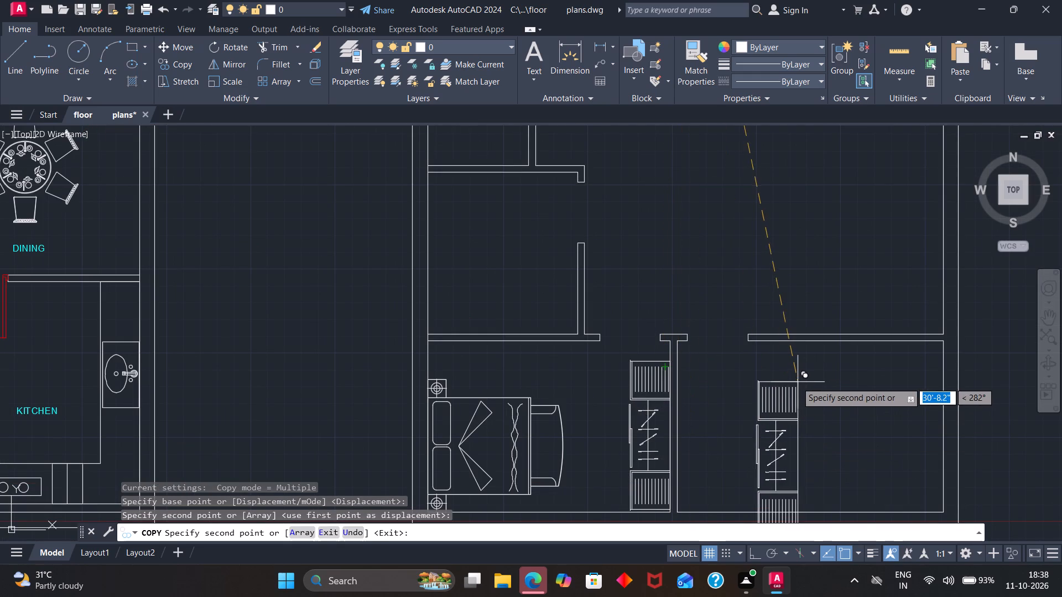
key(Escape)
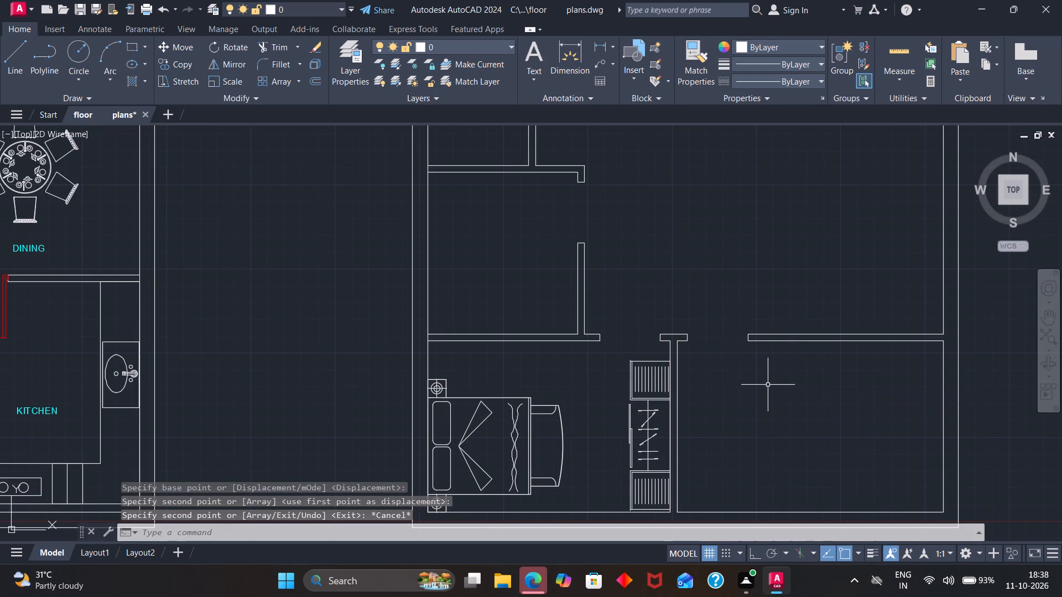
Copy the lower-left room's wardrobe about 1.8" straight down from its lower-right corner, toward the bottom wall.
key(Return)
click(649, 462)
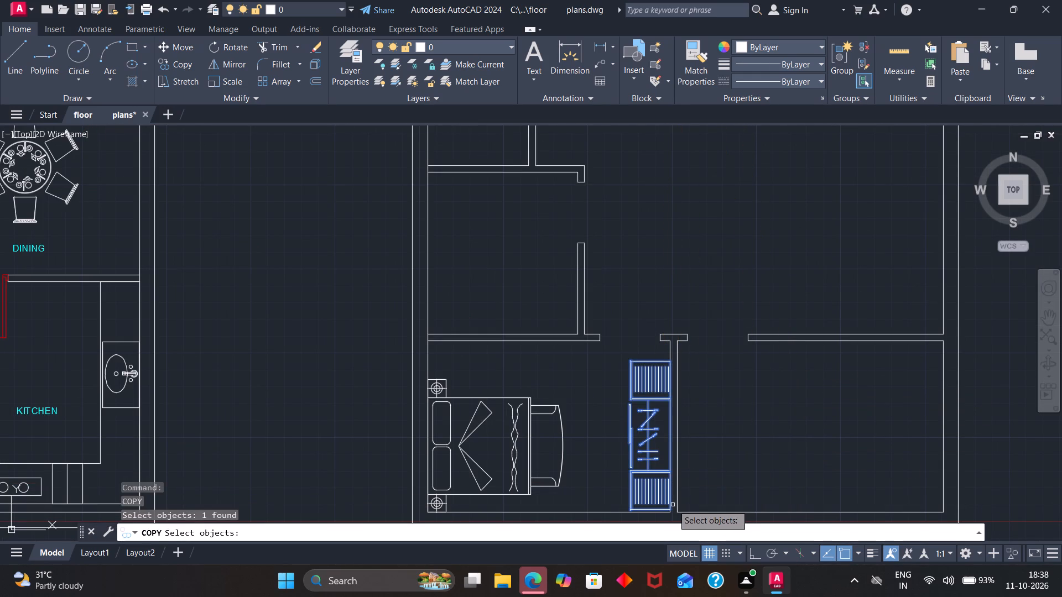
key(Return)
scroll(667, 511, up, 3)
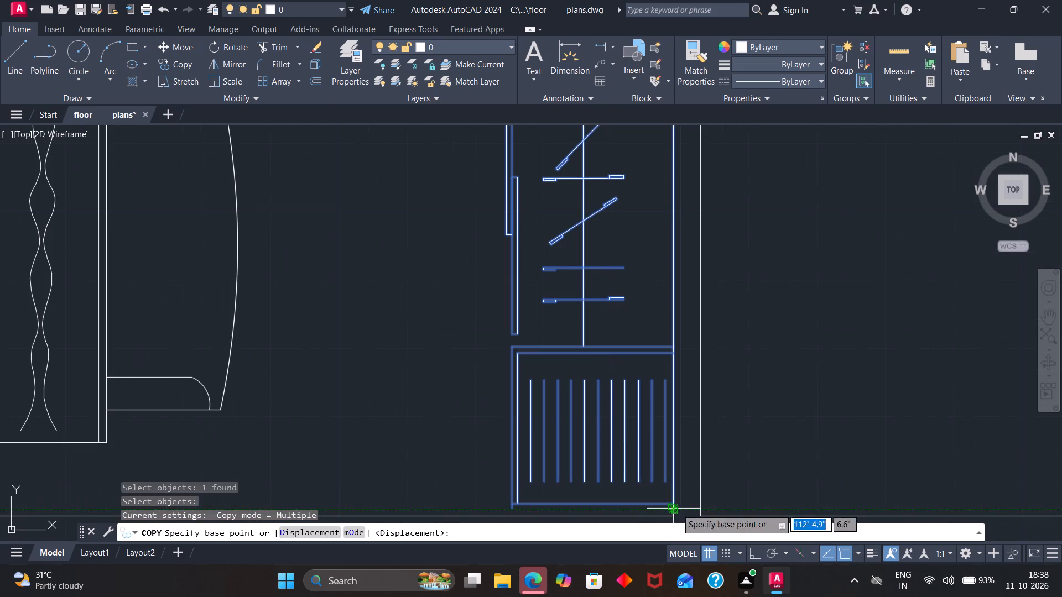
click(674, 505)
scroll(673, 505, down, 2)
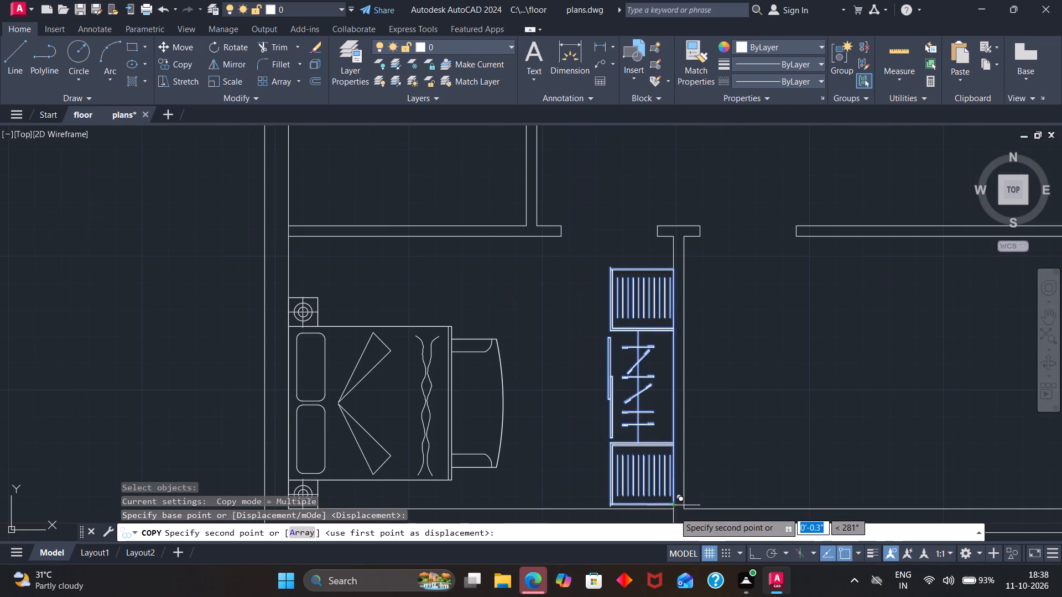
scroll(674, 514, up, 2)
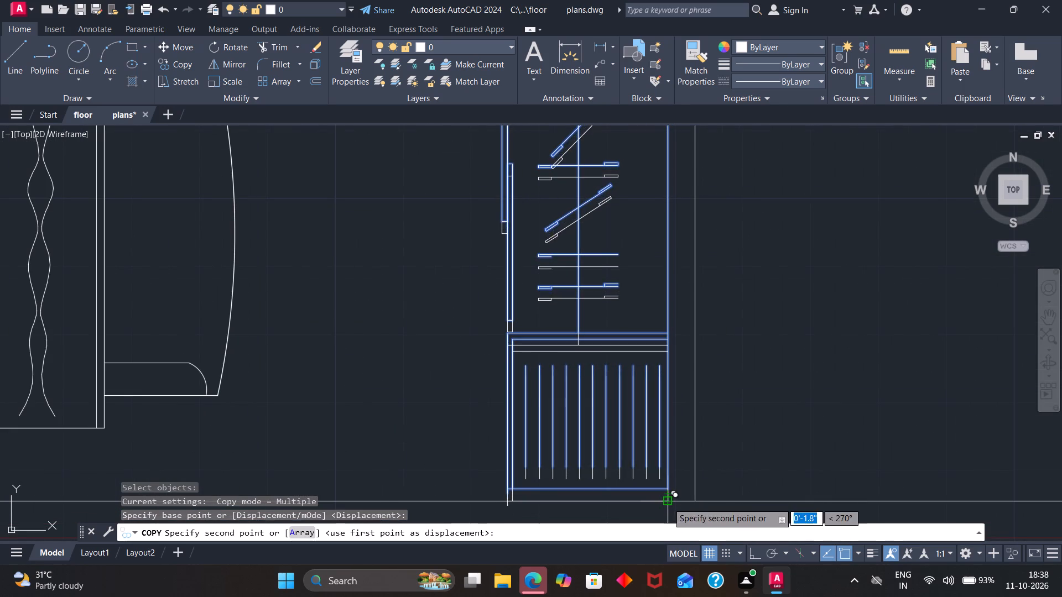
click(668, 502)
scroll(712, 431, down, 3)
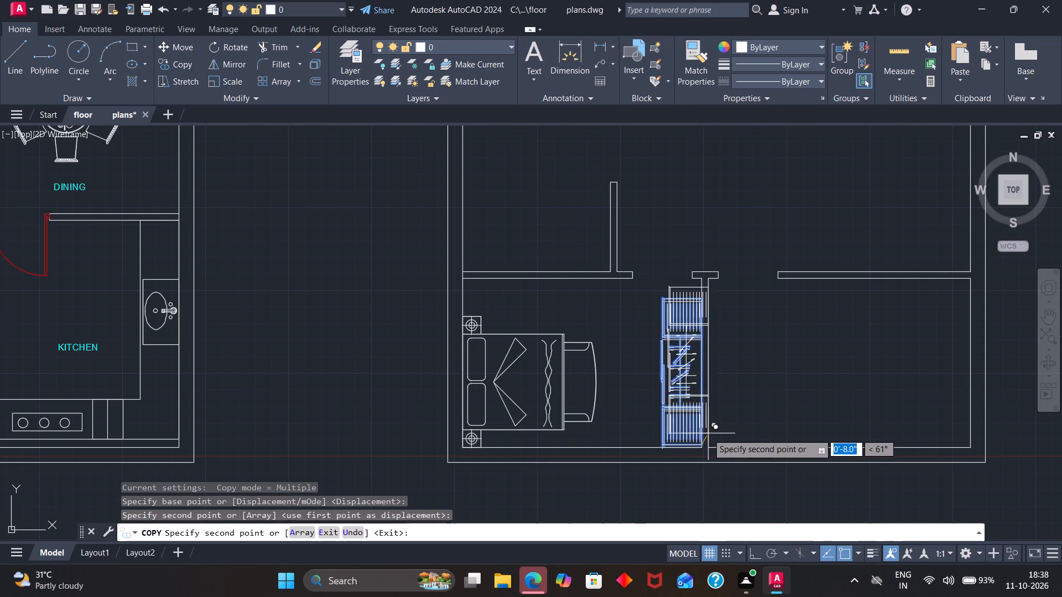
key(Escape)
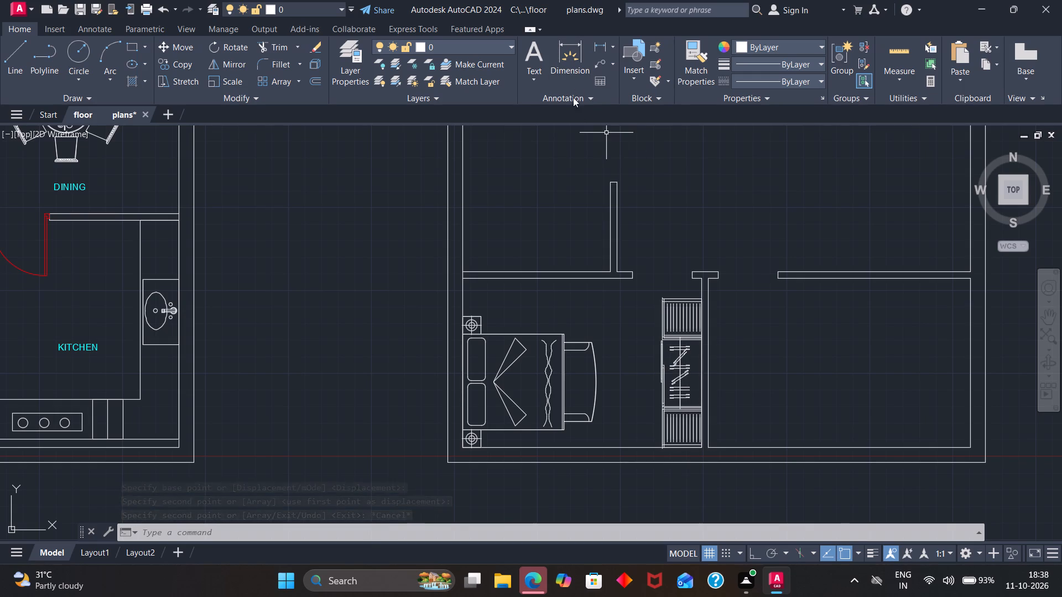
Copy the first plan's yellow wall unit in Bed Room 1 from its bottom midpoint onto the lower wall of the second plan's Bed Room 1.
scroll(572, 101, down, 2)
scroll(563, 170, down, 5)
scroll(584, 139, up, 3)
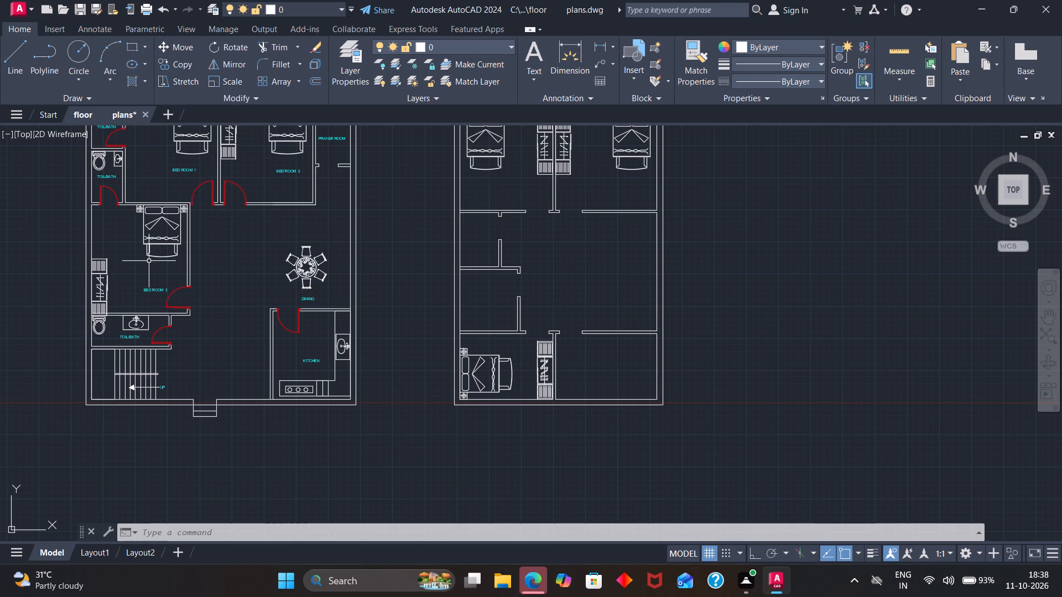
scroll(130, 224, down, 3)
scroll(45, 233, up, 3)
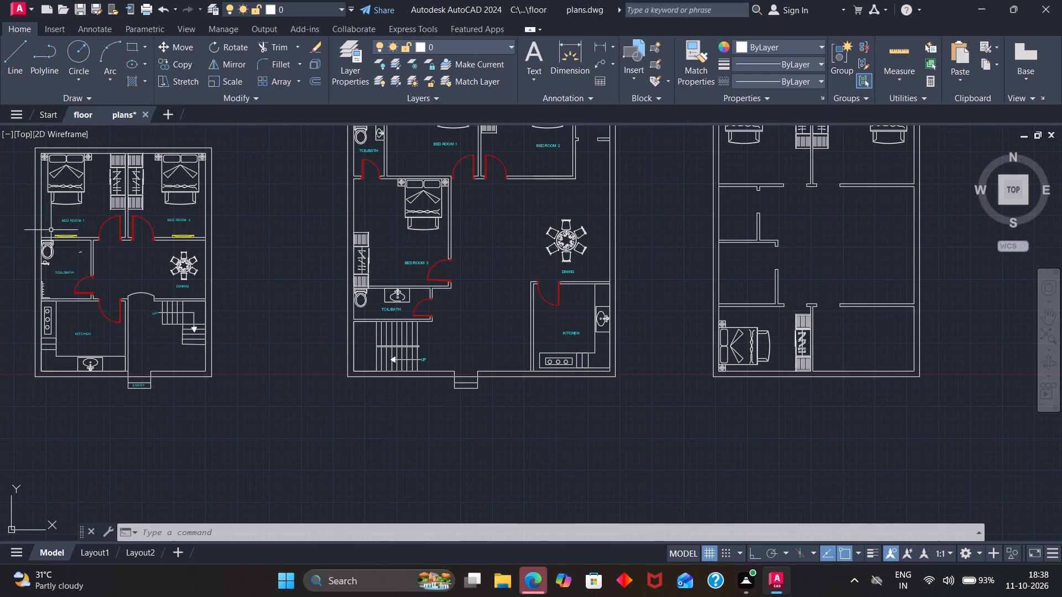
scroll(54, 229, up, 1)
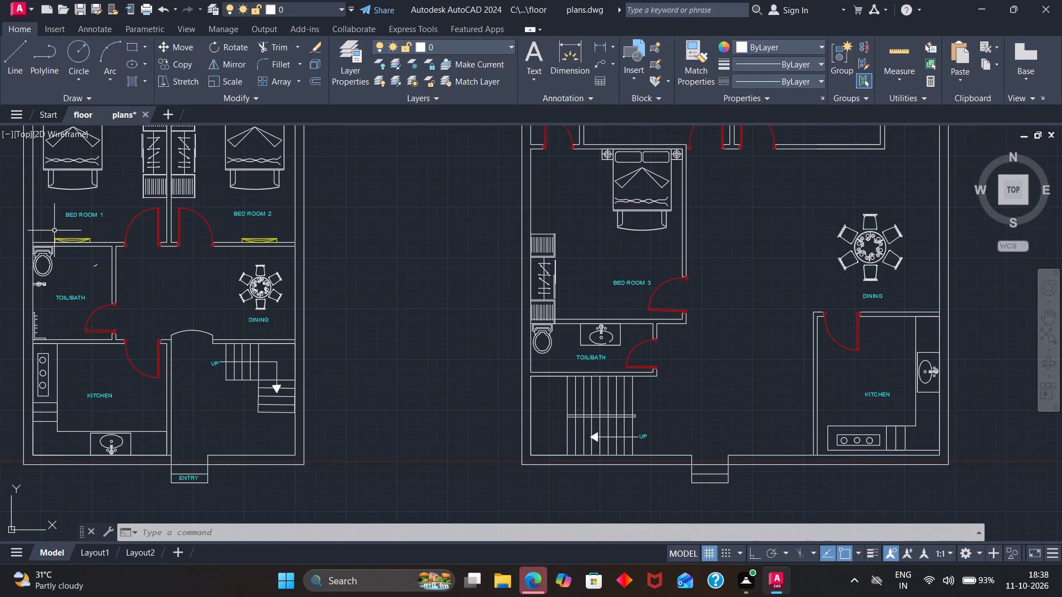
scroll(54, 235, down, 1)
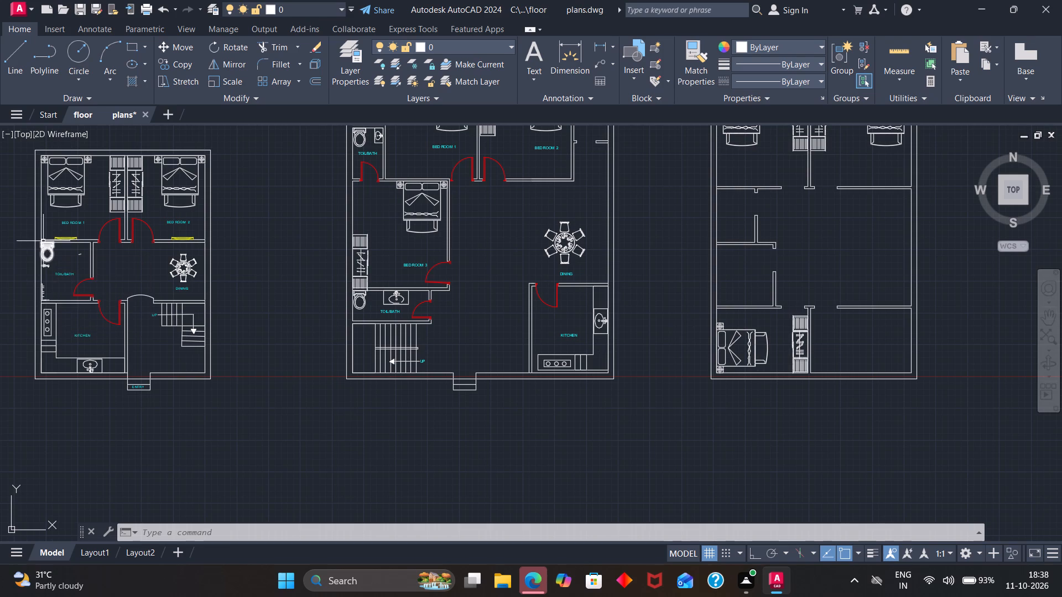
scroll(55, 233, up, 3)
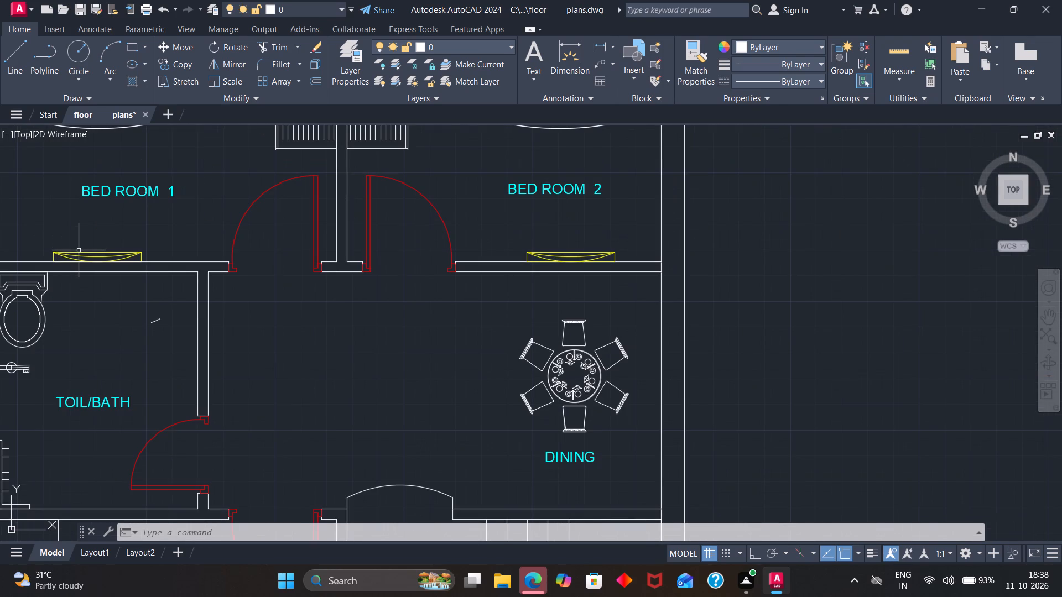
click(79, 250)
key(Escape)
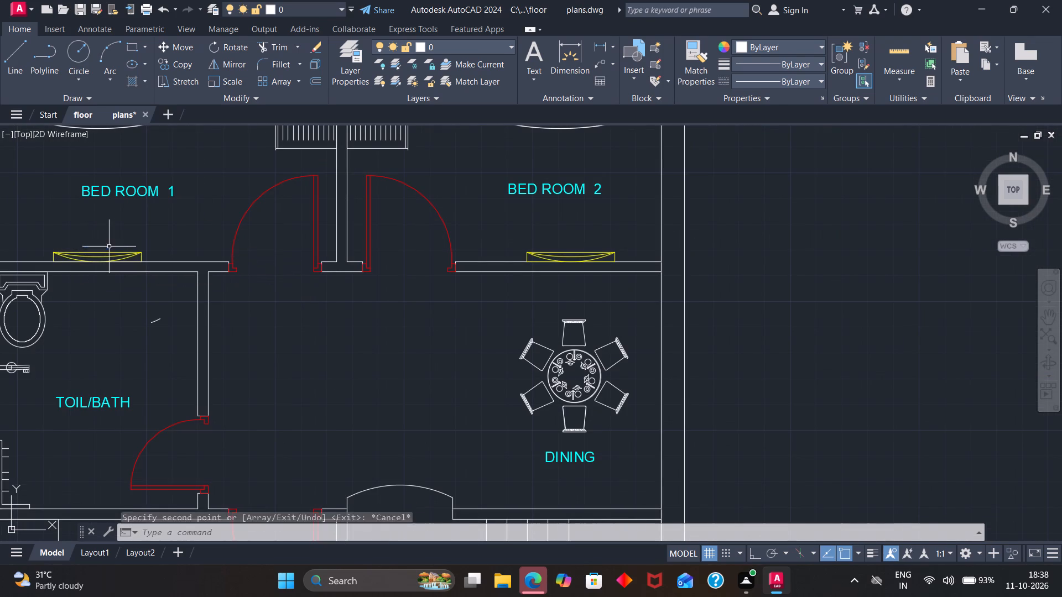
click(110, 253)
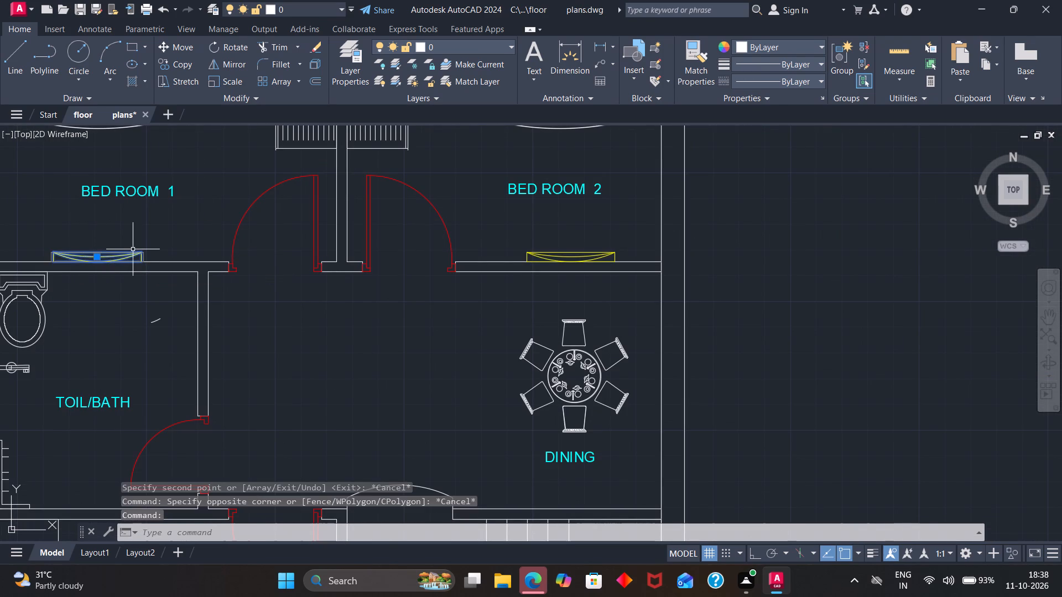
text(CO)
key(Return)
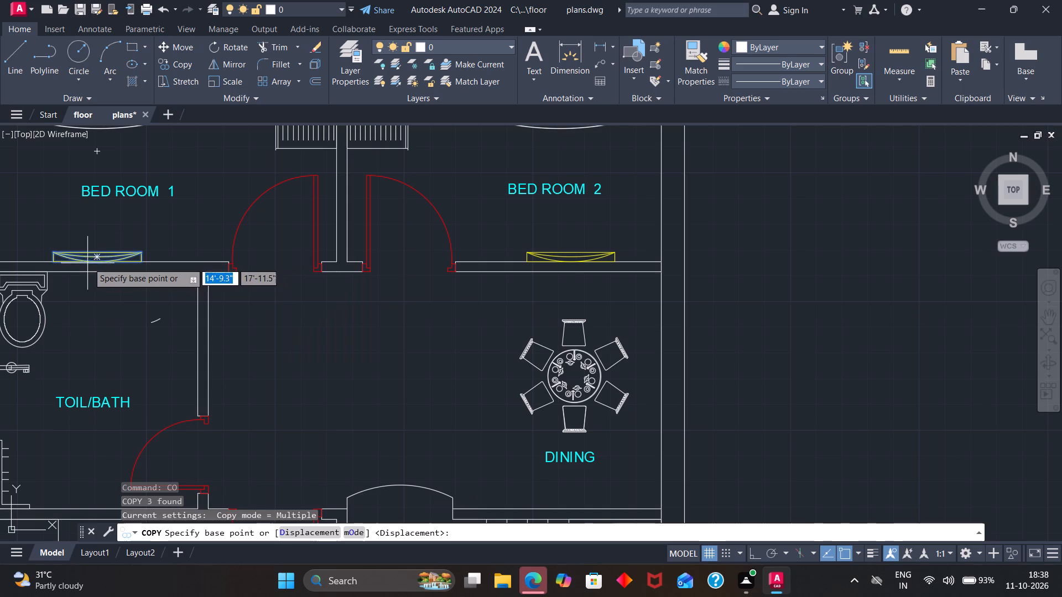
click(94, 264)
scroll(192, 256, down, 3)
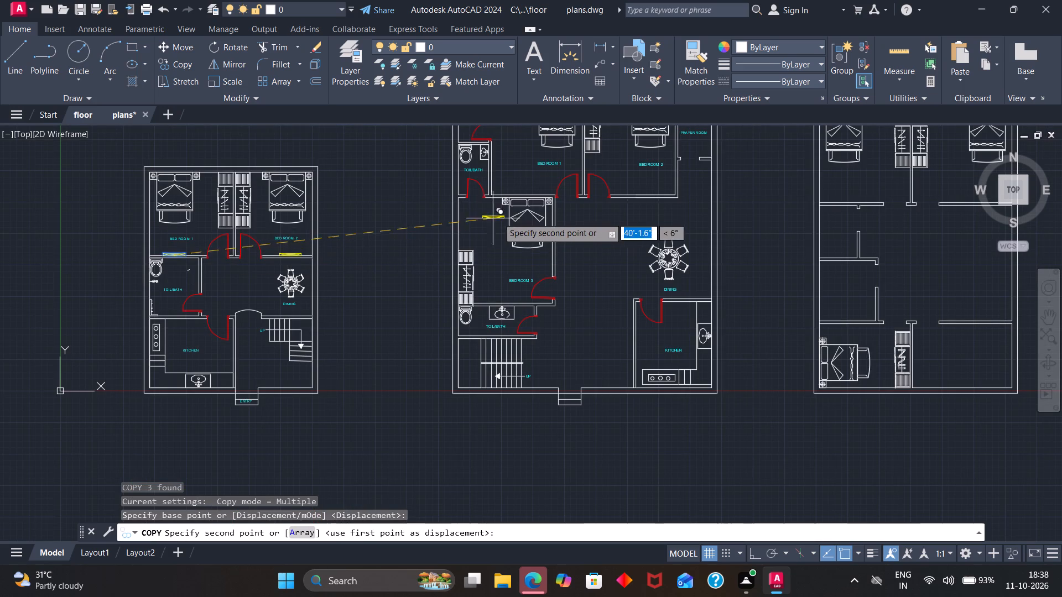
scroll(522, 216, down, 1)
scroll(532, 206, up, 2)
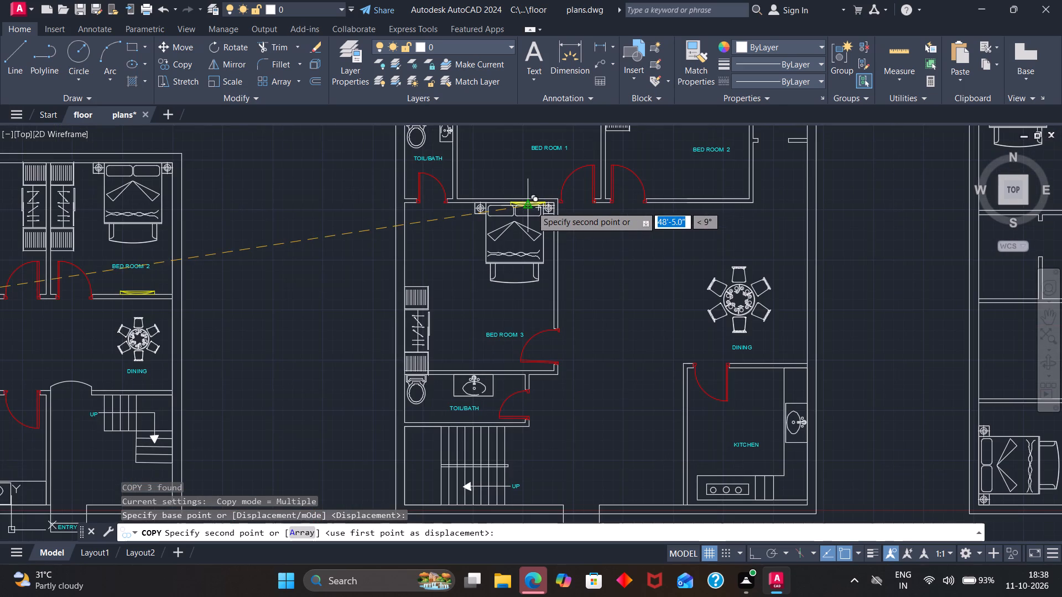
scroll(531, 195, up, 3)
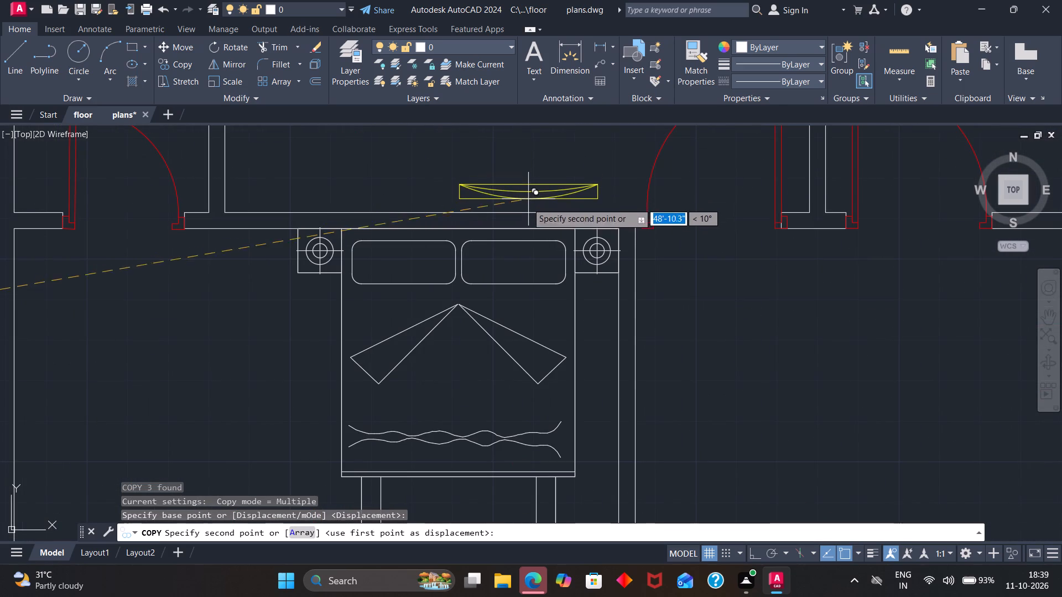
click(526, 209)
Place further copies of the wall unit on the lower walls of Bed Room 2 and Bed Room 3 in the second plan.
scroll(667, 193, down, 2)
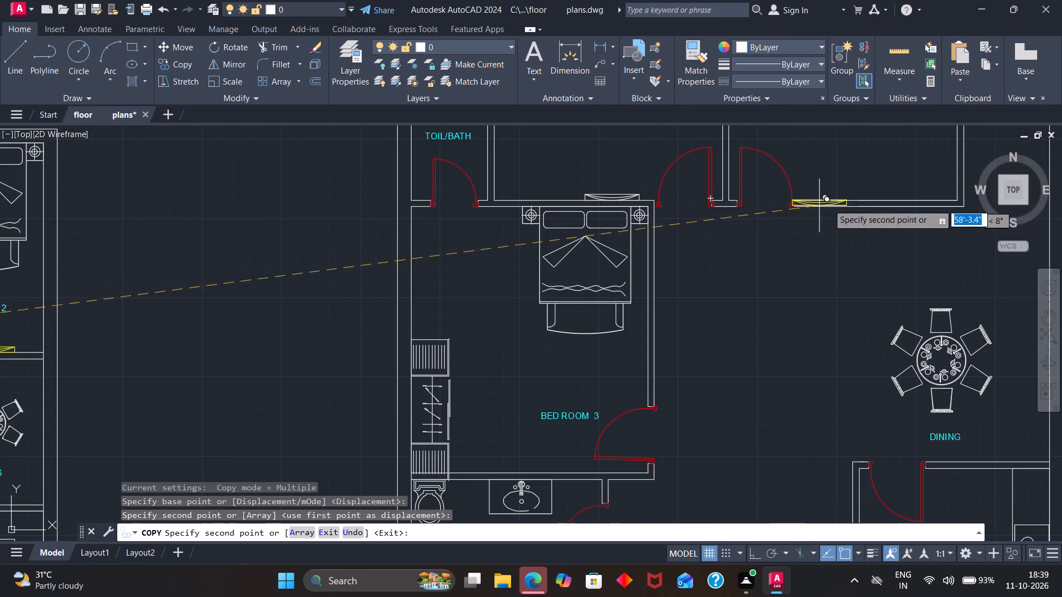
scroll(852, 183, down, 1)
scroll(870, 189, up, 3)
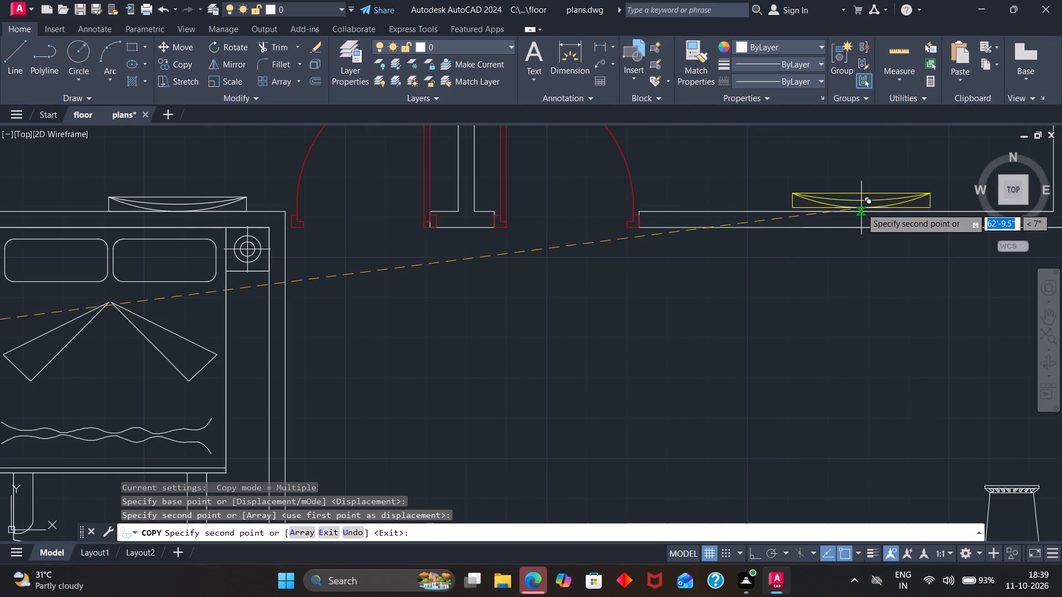
click(861, 208)
scroll(862, 205, down, 4)
scroll(745, 273, down, 2)
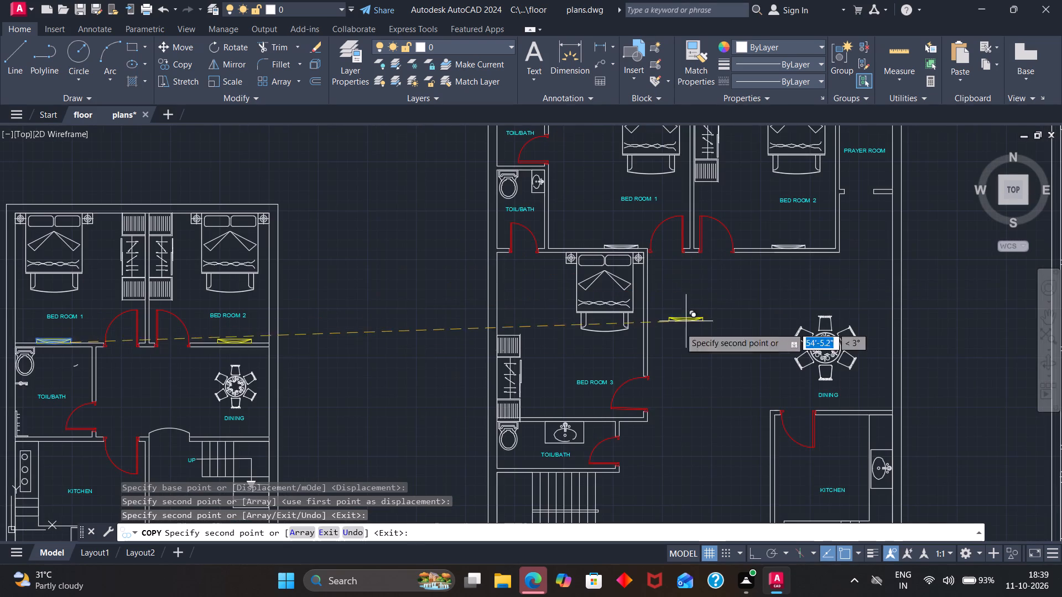
scroll(576, 415, up, 2)
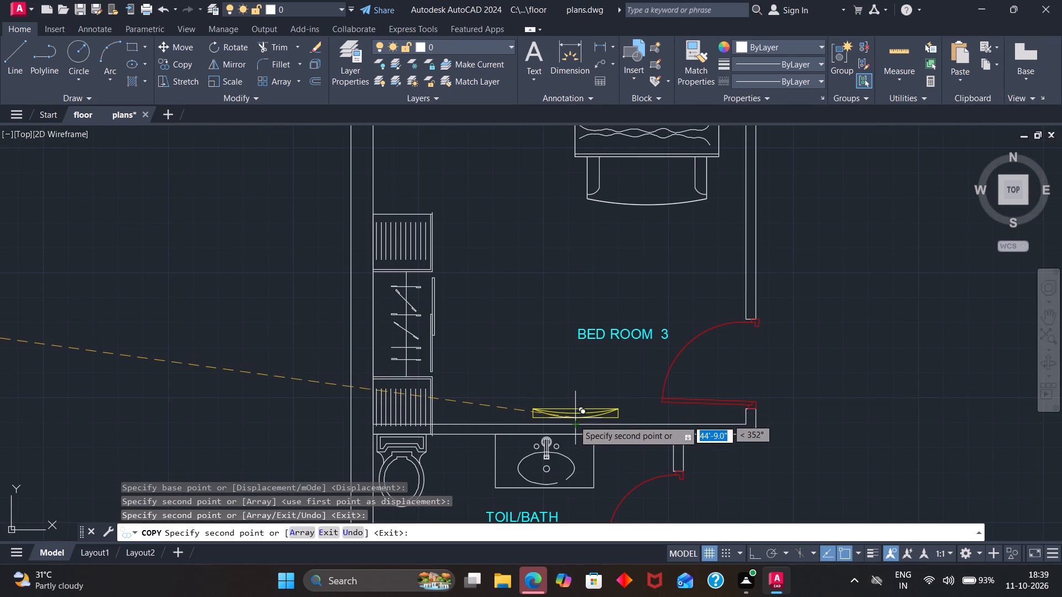
click(573, 422)
Place copies of the wall unit on the lower walls of the third plan's upper-left and upper-right rooms, and end the copying.
scroll(625, 356, down, 3)
scroll(674, 327, down, 2)
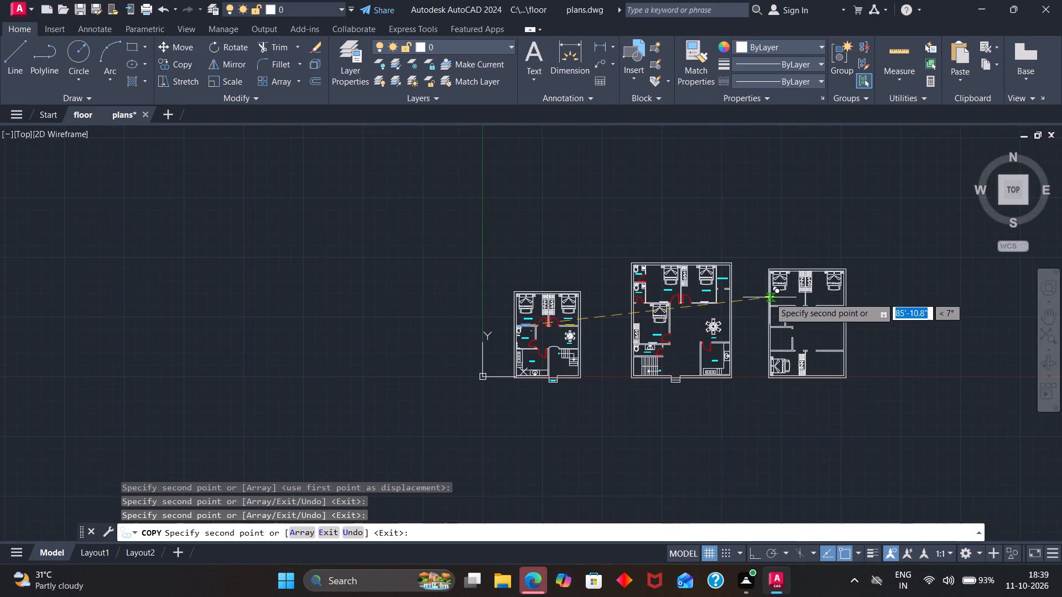
scroll(793, 296, up, 3)
scroll(711, 324, up, 3)
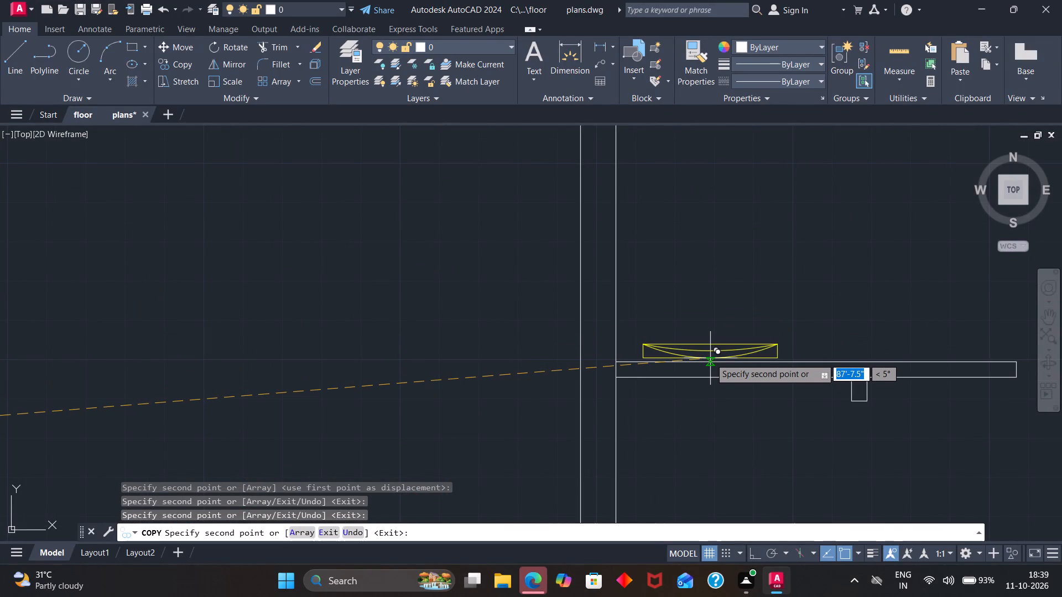
click(710, 360)
scroll(758, 313, down, 3)
scroll(858, 311, down, 1)
scroll(929, 312, up, 3)
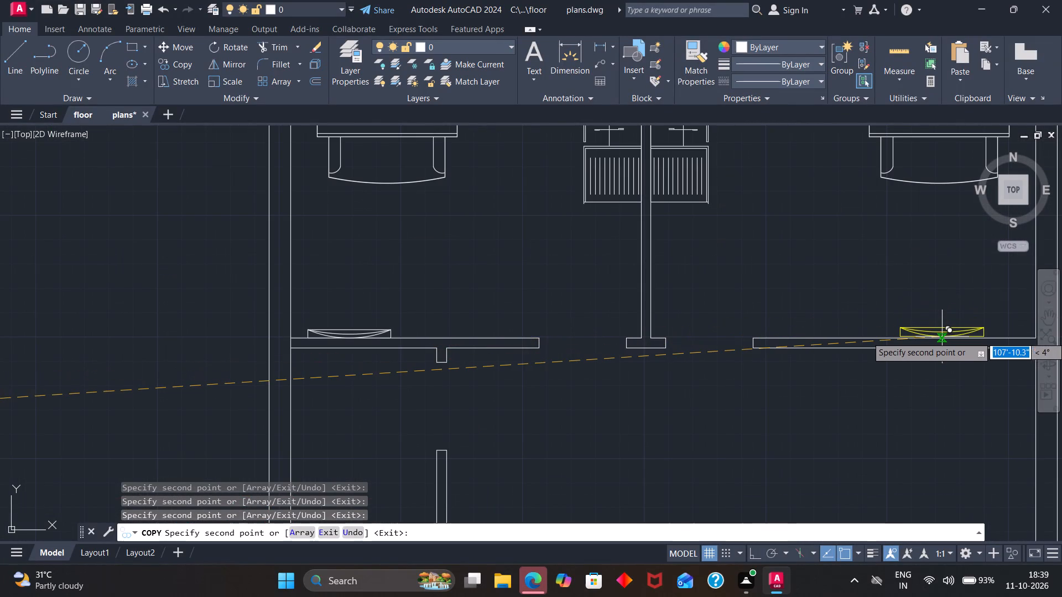
click(942, 337)
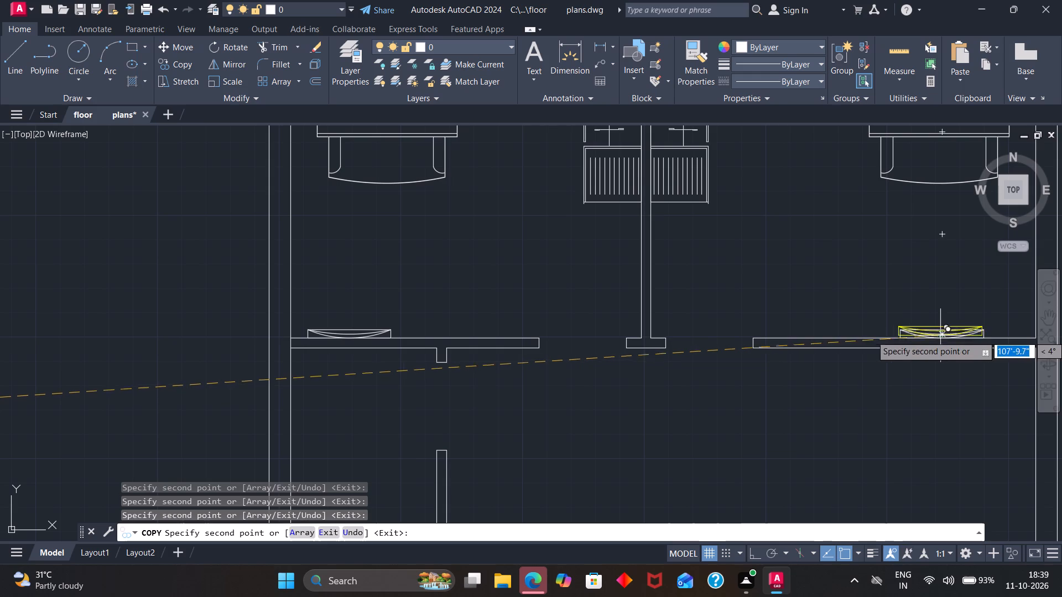
scroll(914, 341, down, 3)
scroll(763, 473, down, 1)
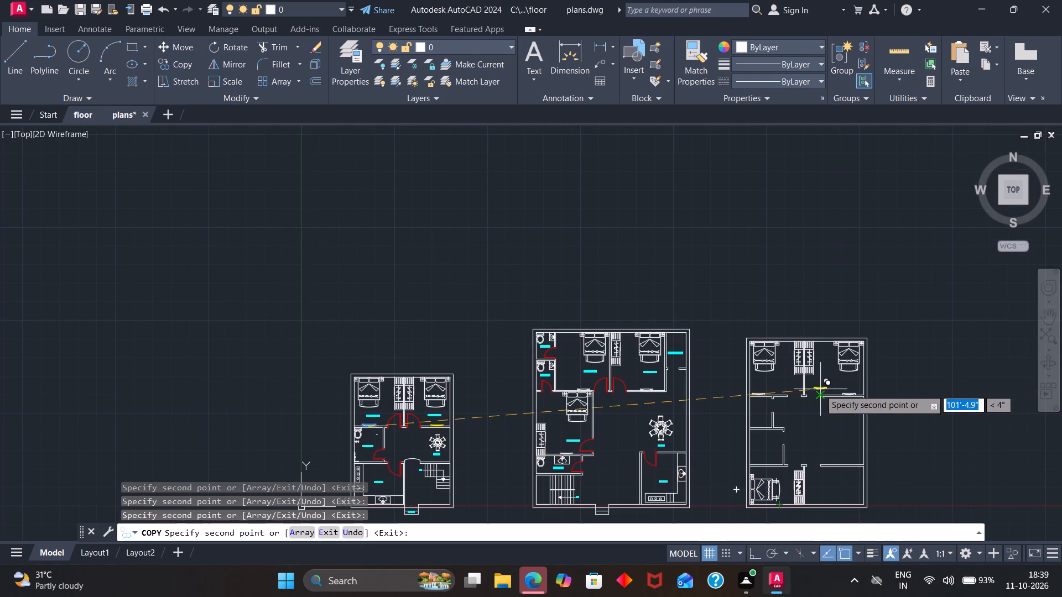
key(Escape)
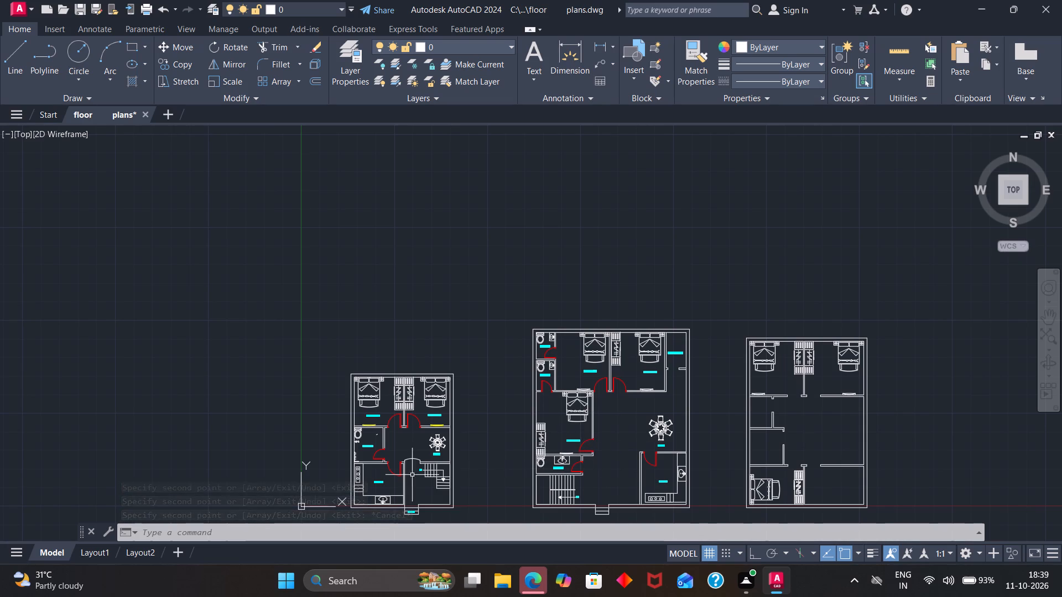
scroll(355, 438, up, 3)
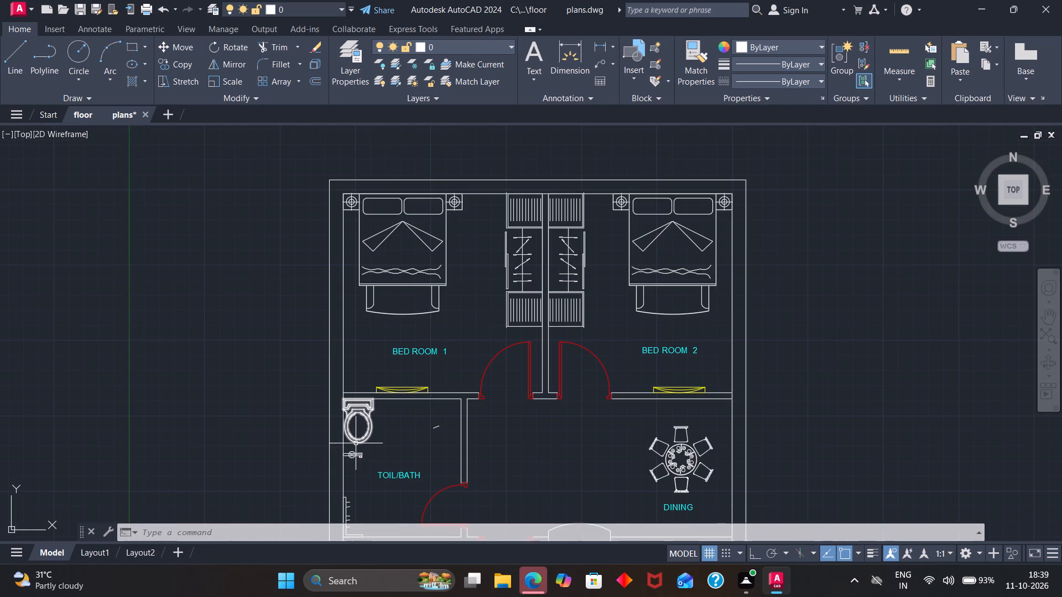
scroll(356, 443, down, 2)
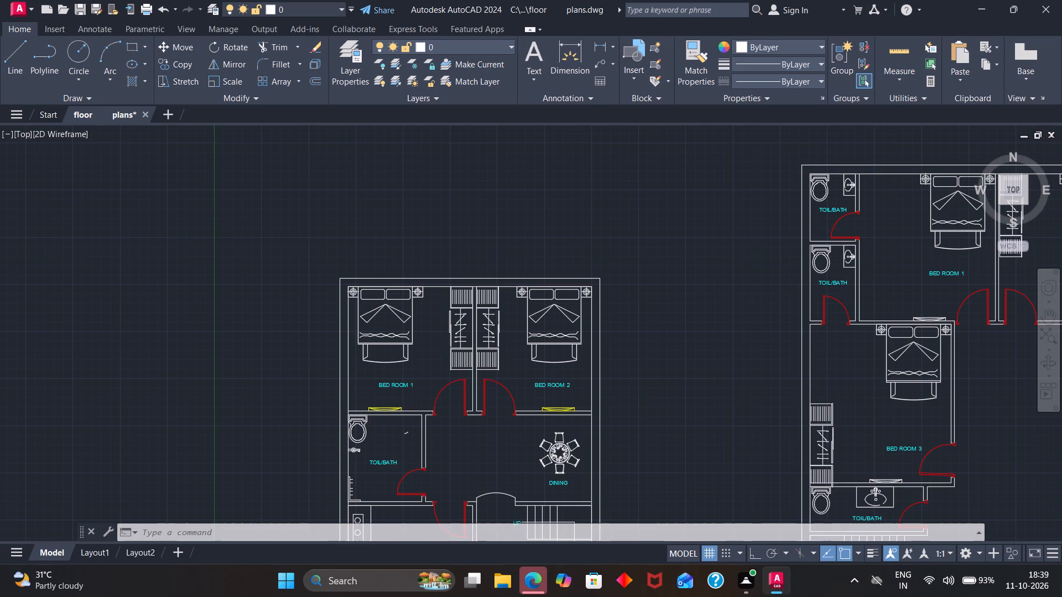
Group the toilet, the small wall fitting below it and the L-shaped corner fixture in the first plan's TOIL/BATH.
click(357, 442)
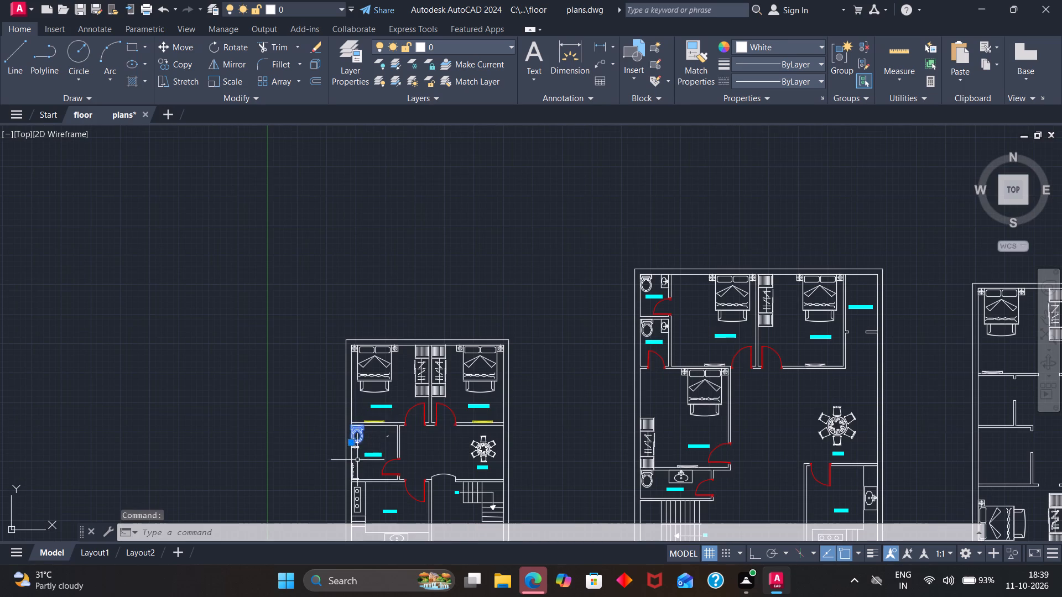
scroll(357, 459, up, 4)
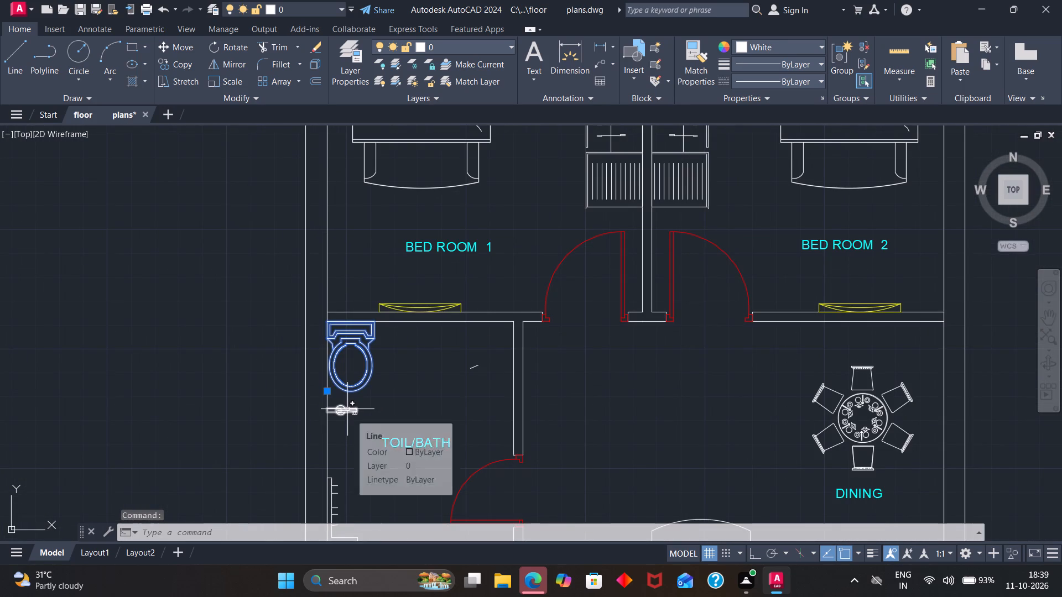
scroll(353, 337, down, 2)
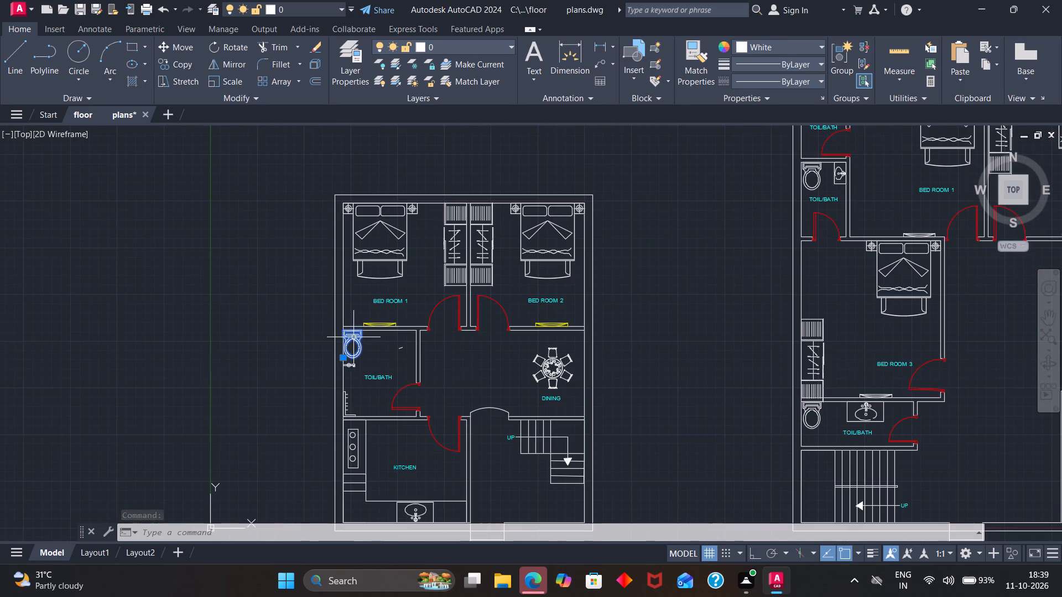
scroll(348, 352, down, 1)
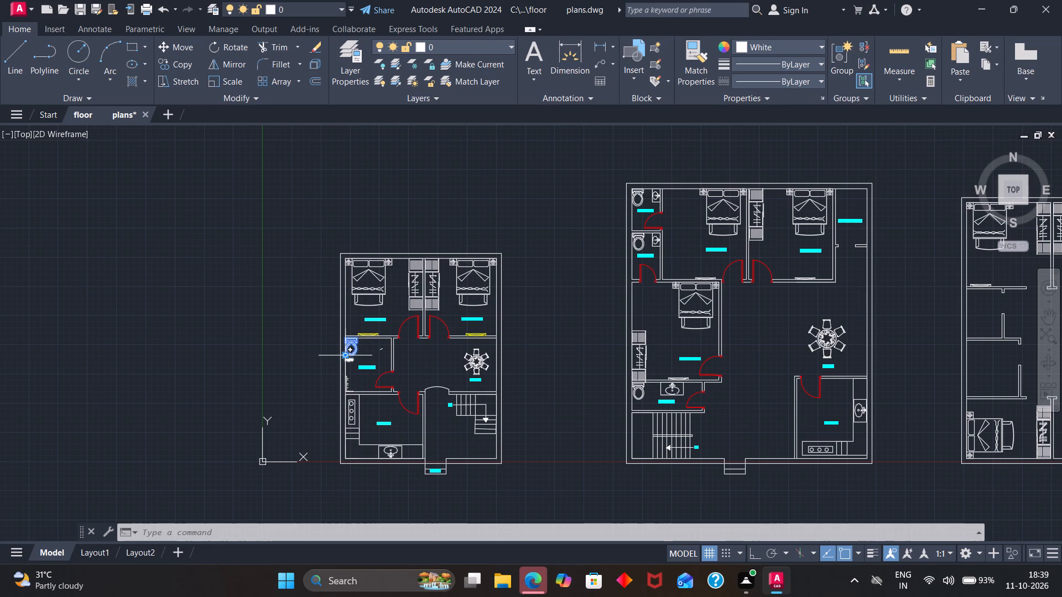
scroll(346, 384, up, 3)
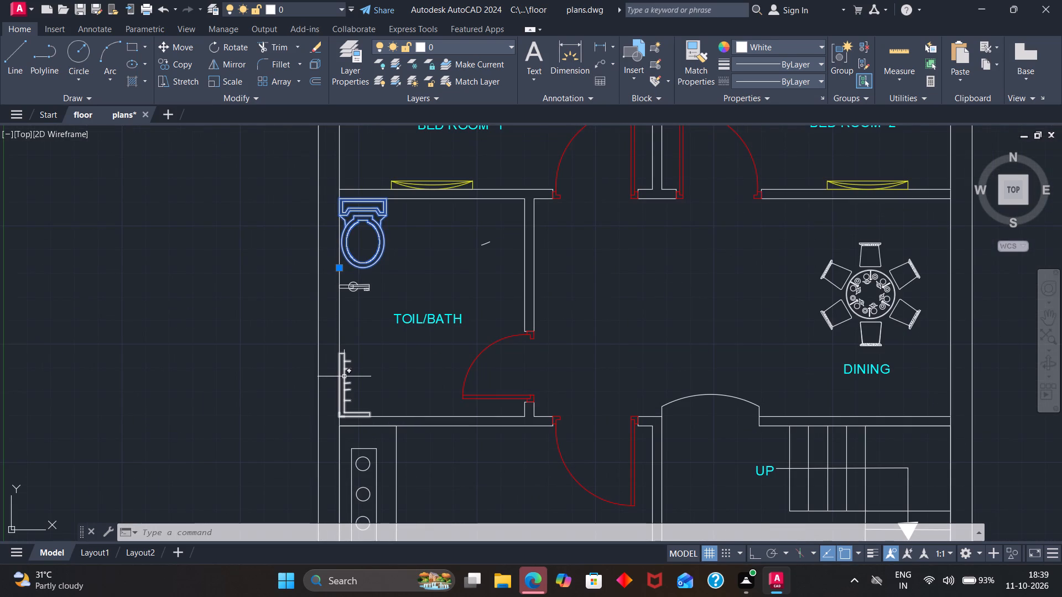
click(343, 377)
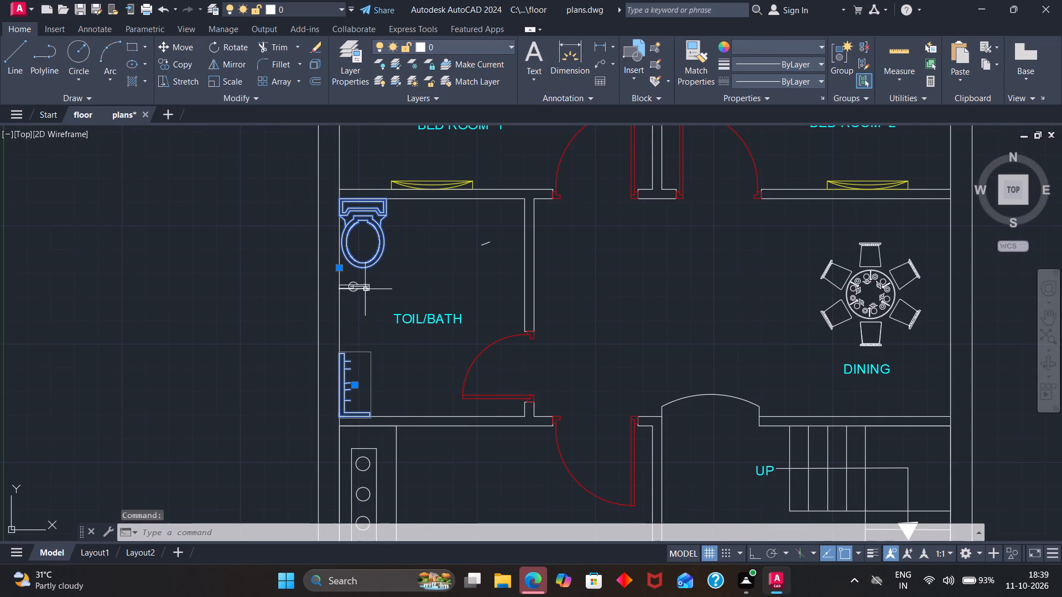
click(359, 287)
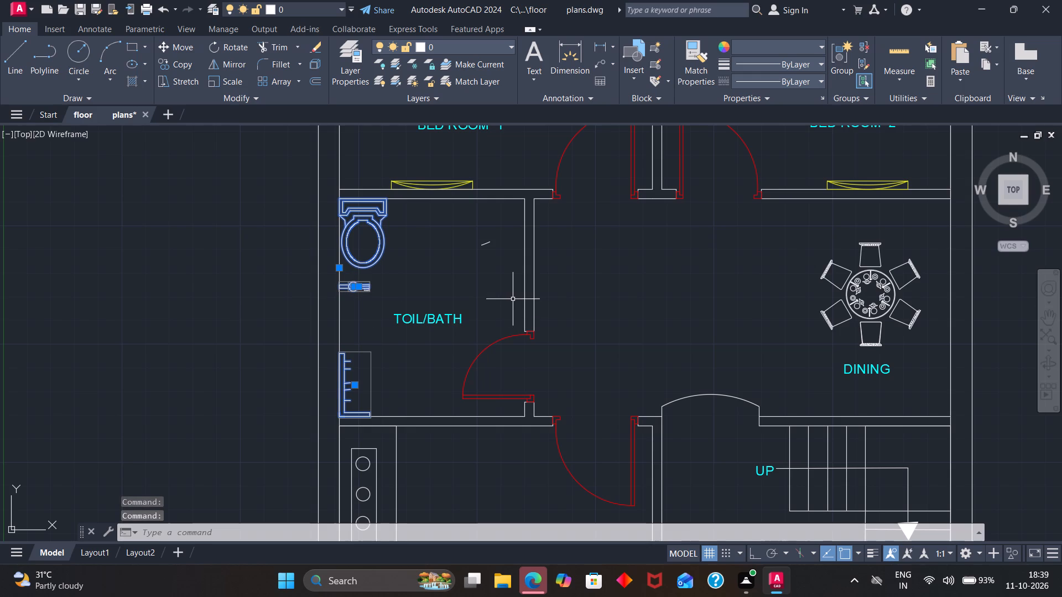
key(g)
key(Return)
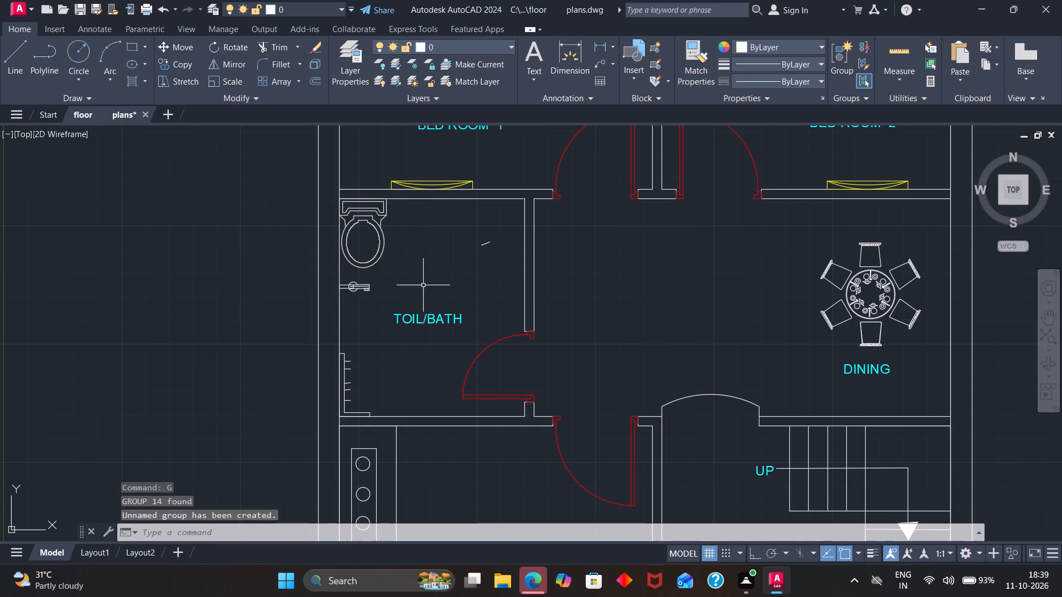
Copy the grouped bath fixtures from their upper-left corner to the upper-left inner corner of the third plan's bathroom.
text(CO)
key(Return)
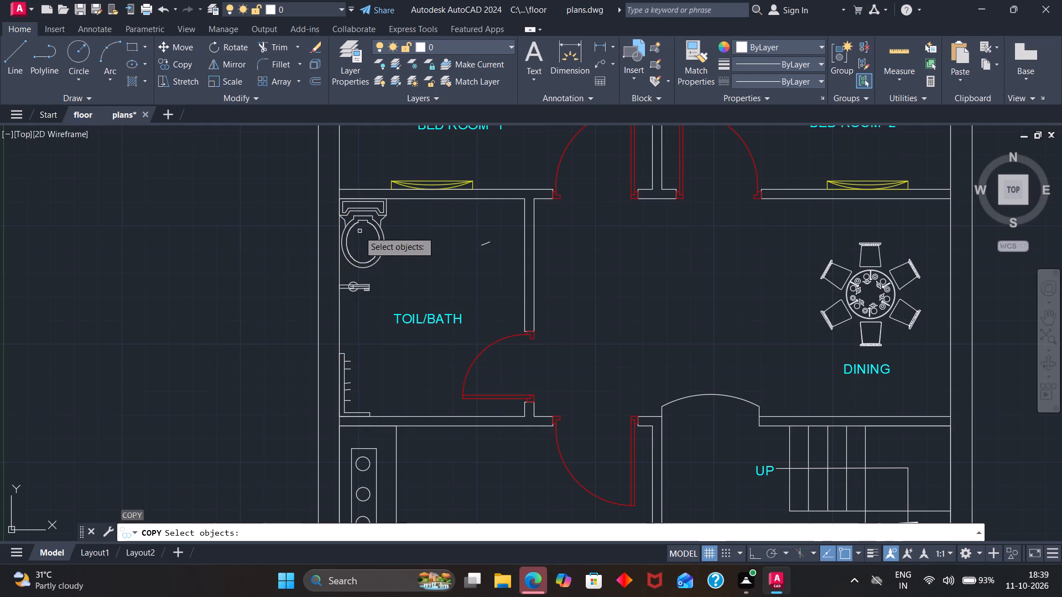
click(361, 218)
key(Return)
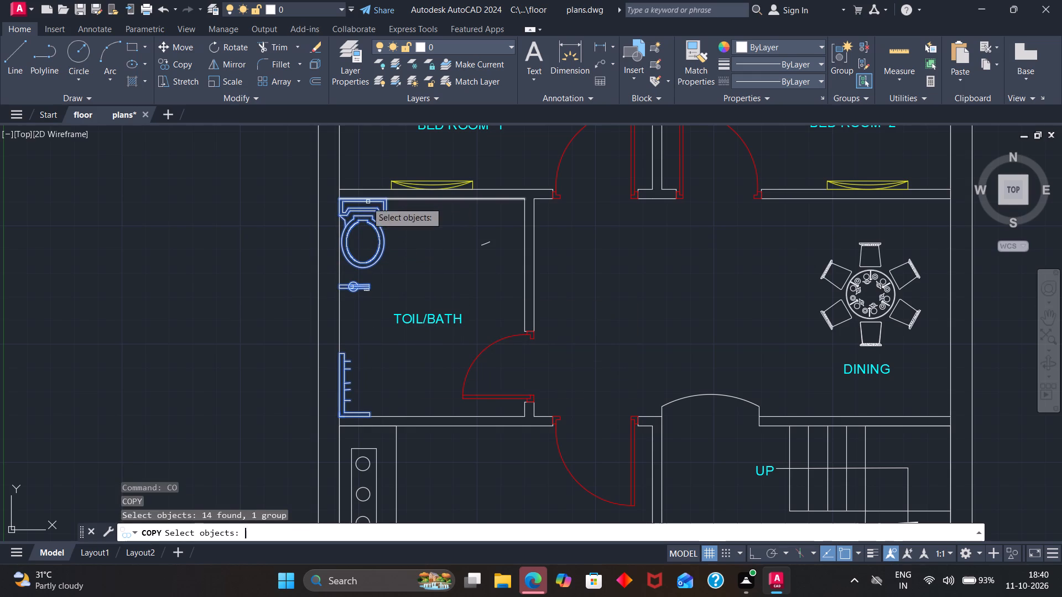
click(337, 196)
scroll(434, 205, down, 3)
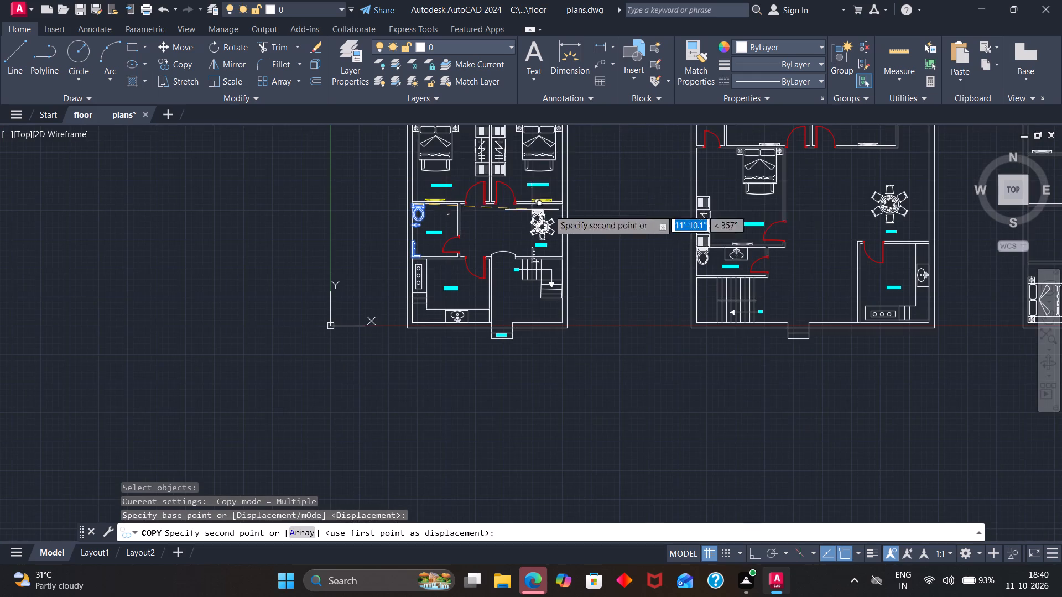
scroll(707, 174, down, 2)
scroll(834, 174, up, 2)
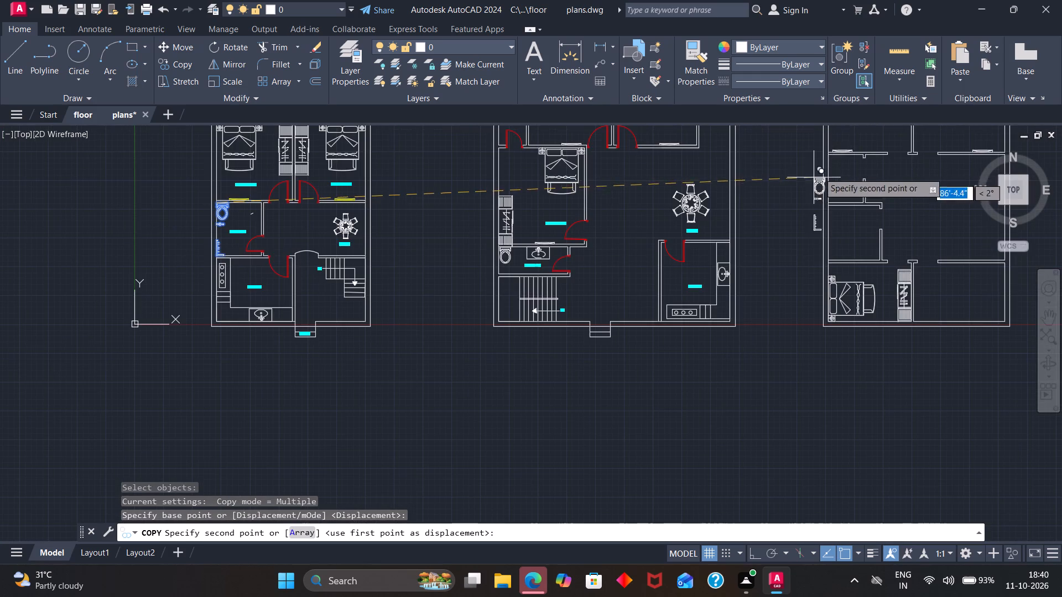
scroll(828, 162, up, 2)
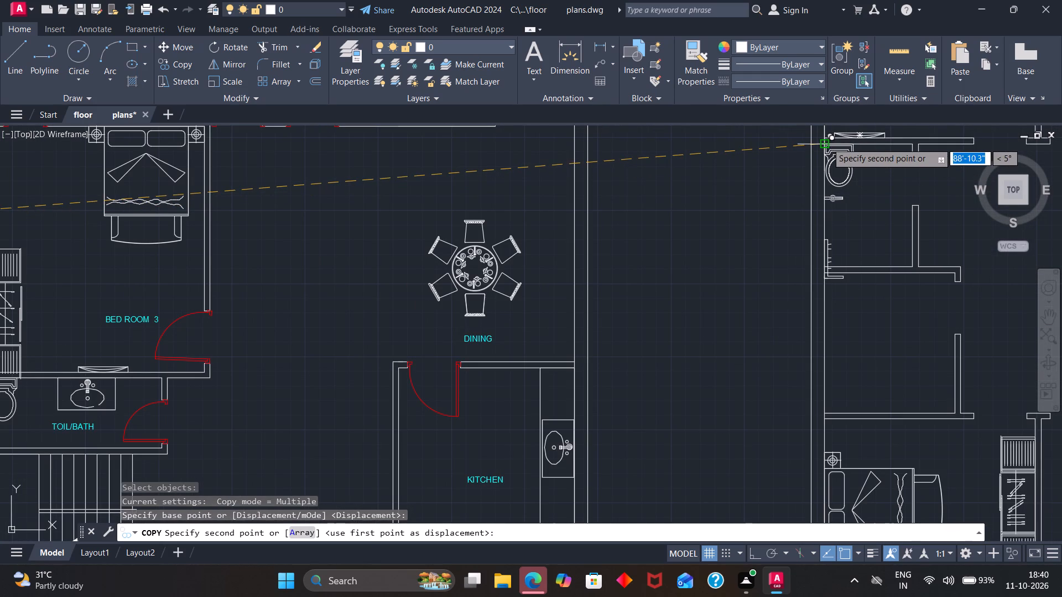
click(827, 143)
key(Escape)
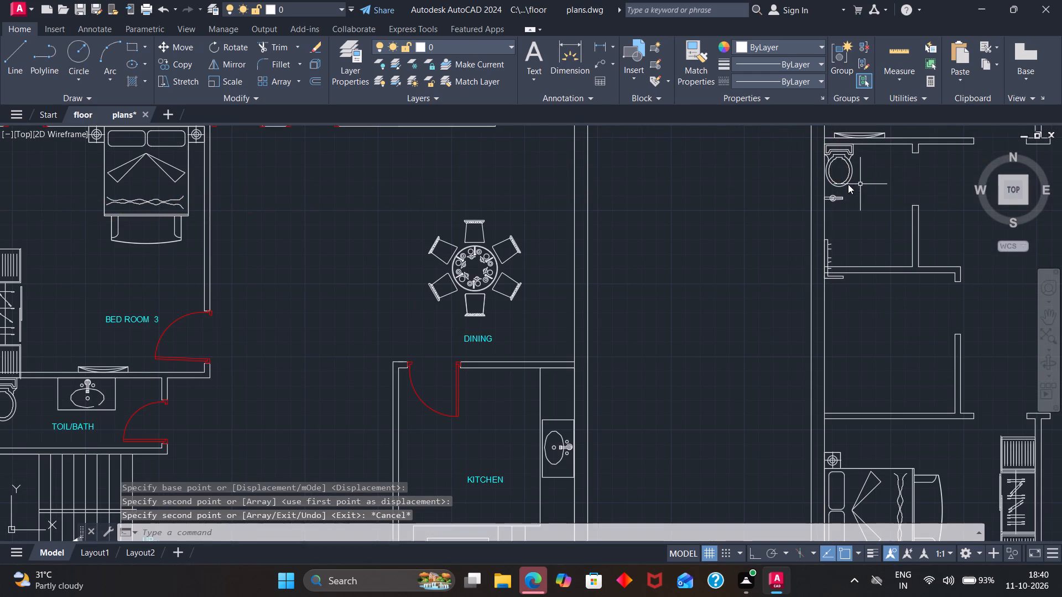
Ungroup the copied bath fixtures in the third plan.
click(835, 182)
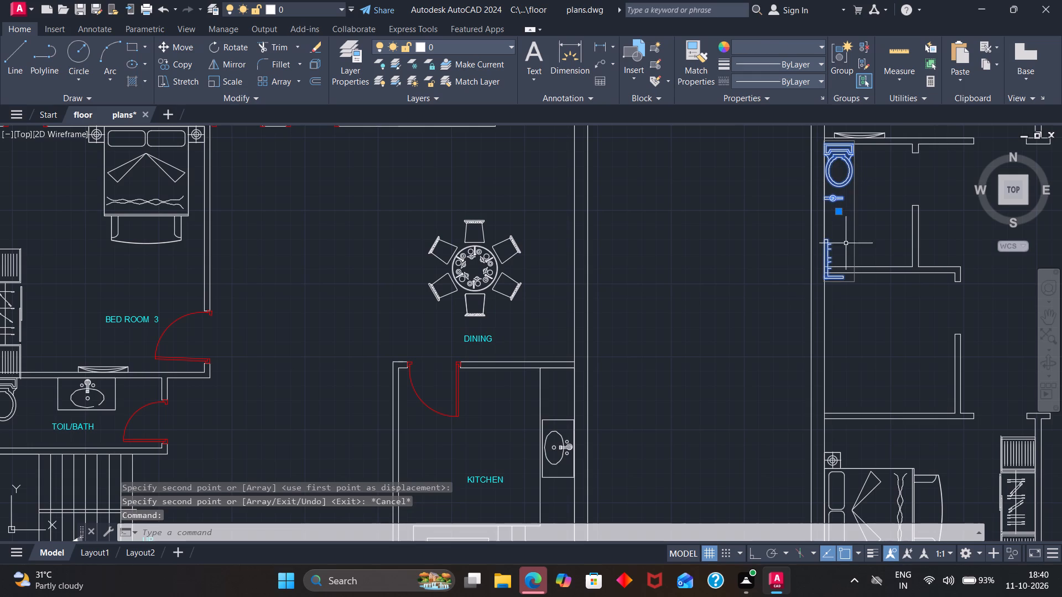
text(UNG)
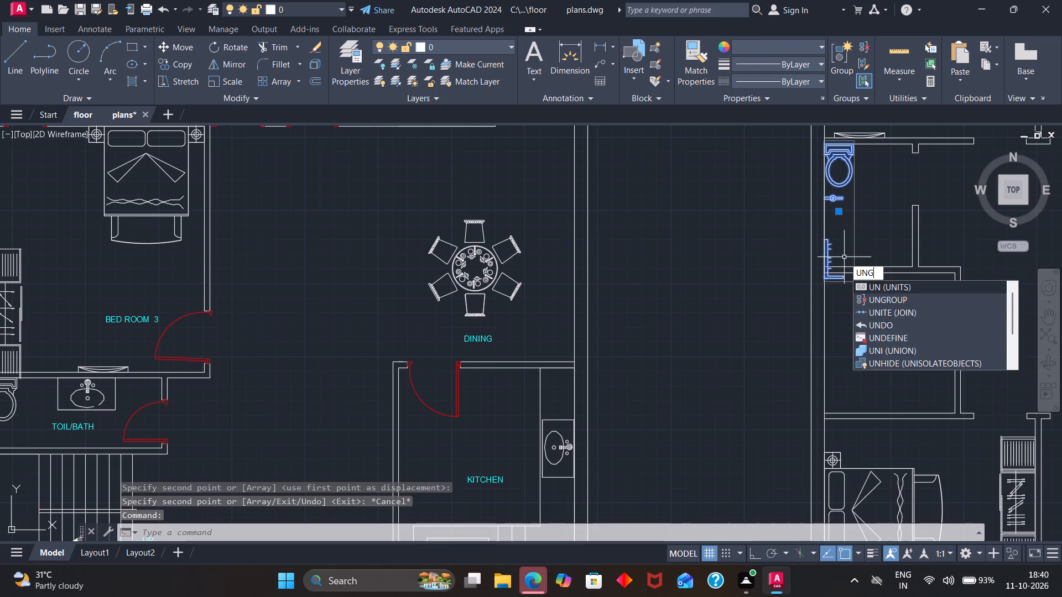
key(Return)
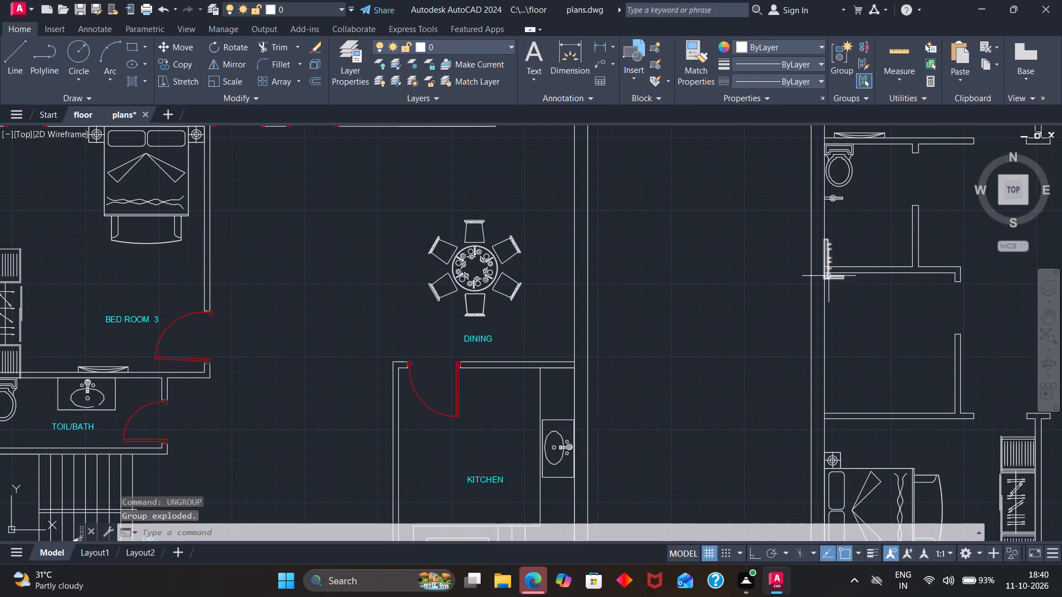
Move the third plan's L-shaped corner fixture up in two moves so it sits just above the bathroom's lower wall.
click(828, 276)
key(m)
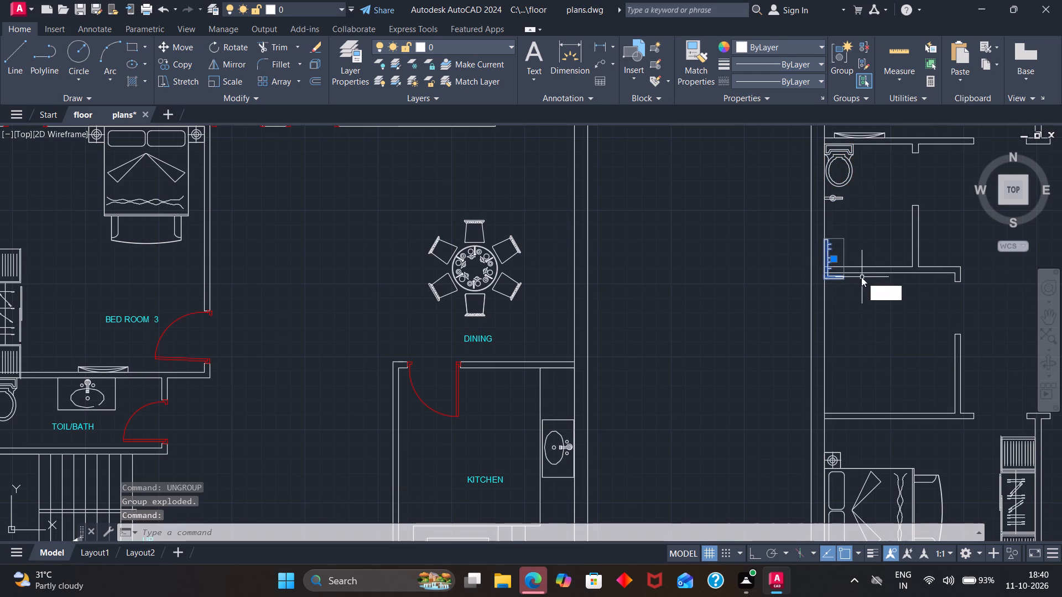
key(Return)
click(823, 277)
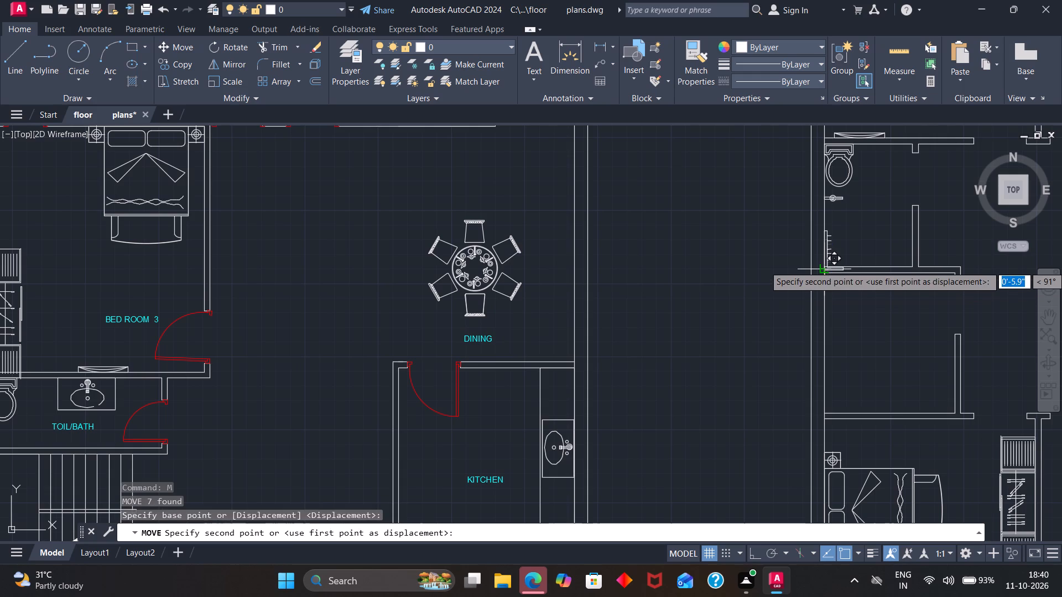
scroll(825, 264, up, 2)
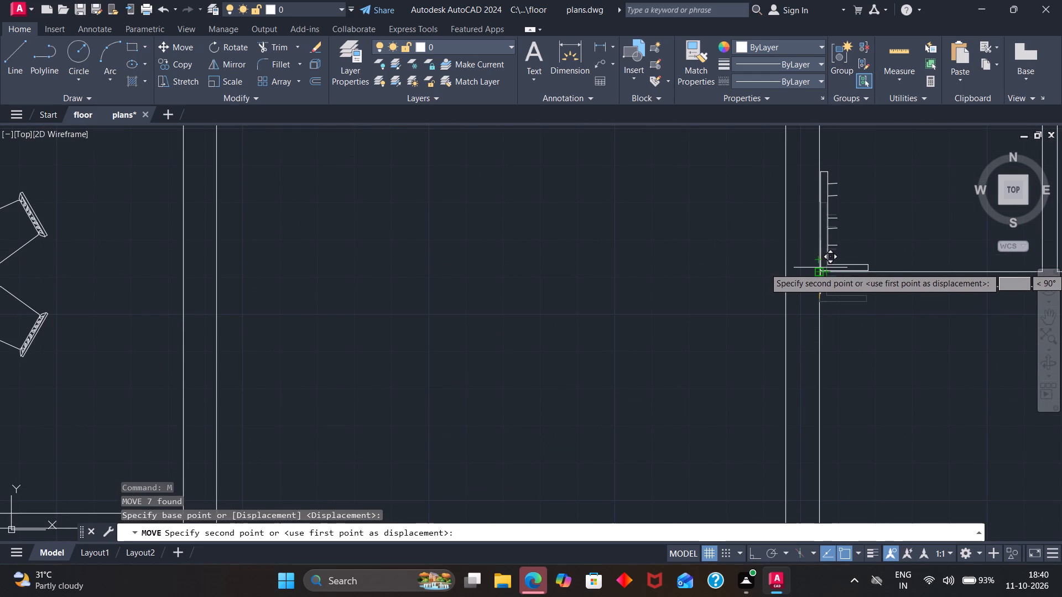
click(820, 268)
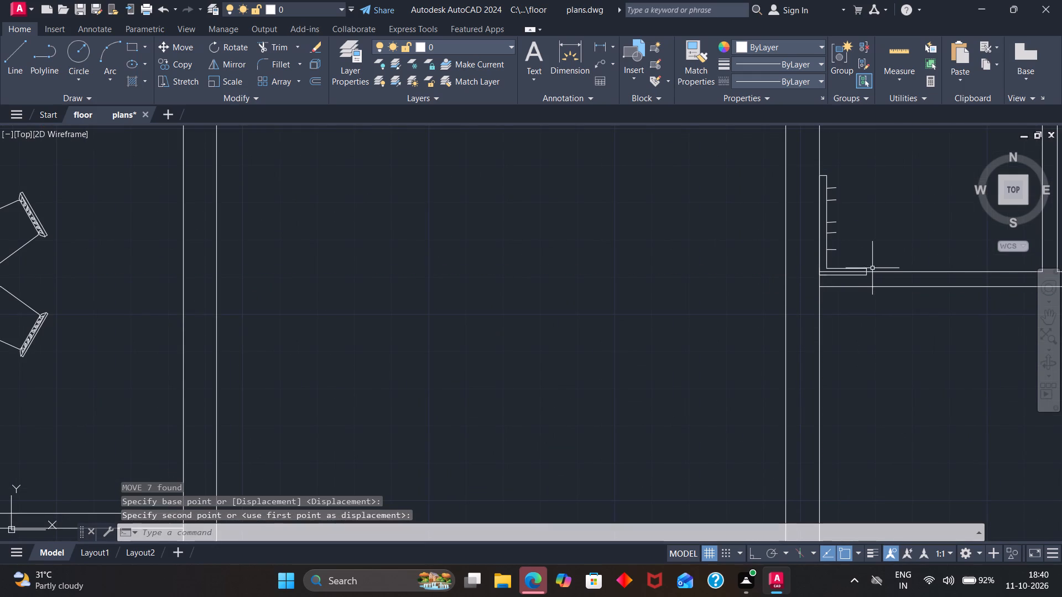
key(Return)
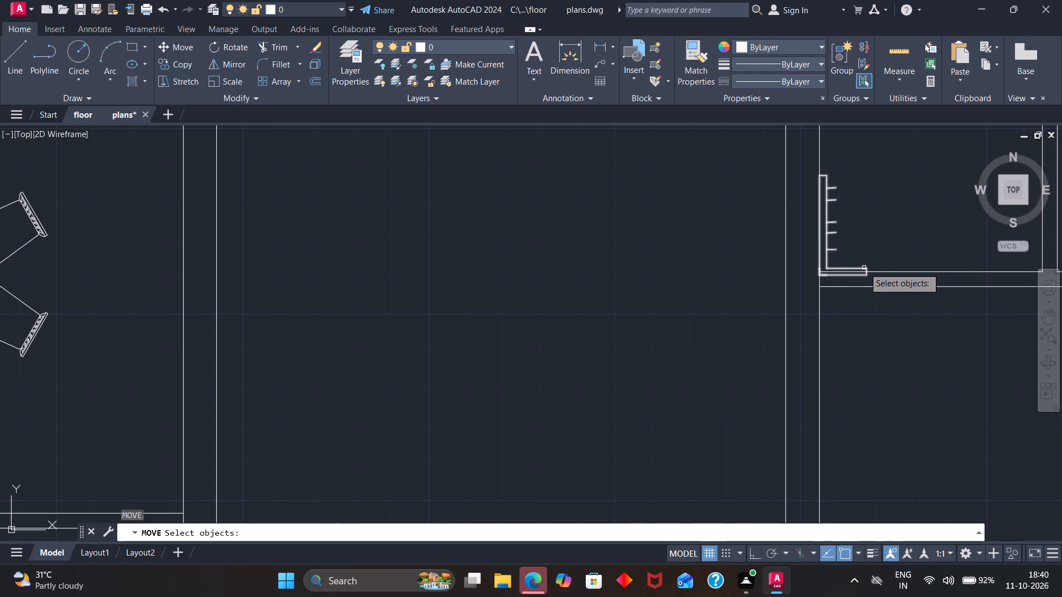
click(864, 268)
key(Return)
click(865, 275)
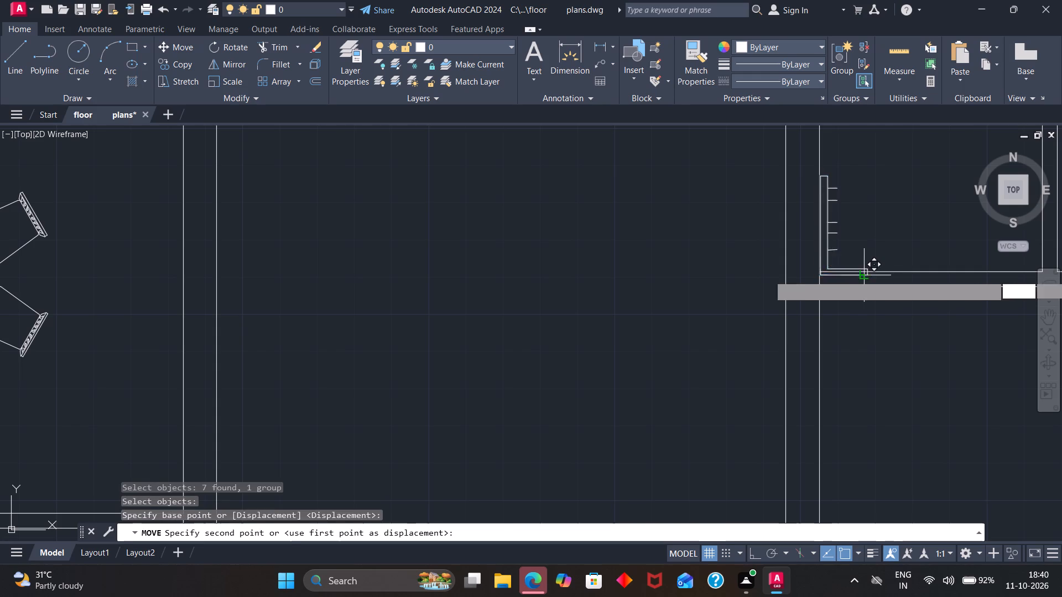
click(867, 268)
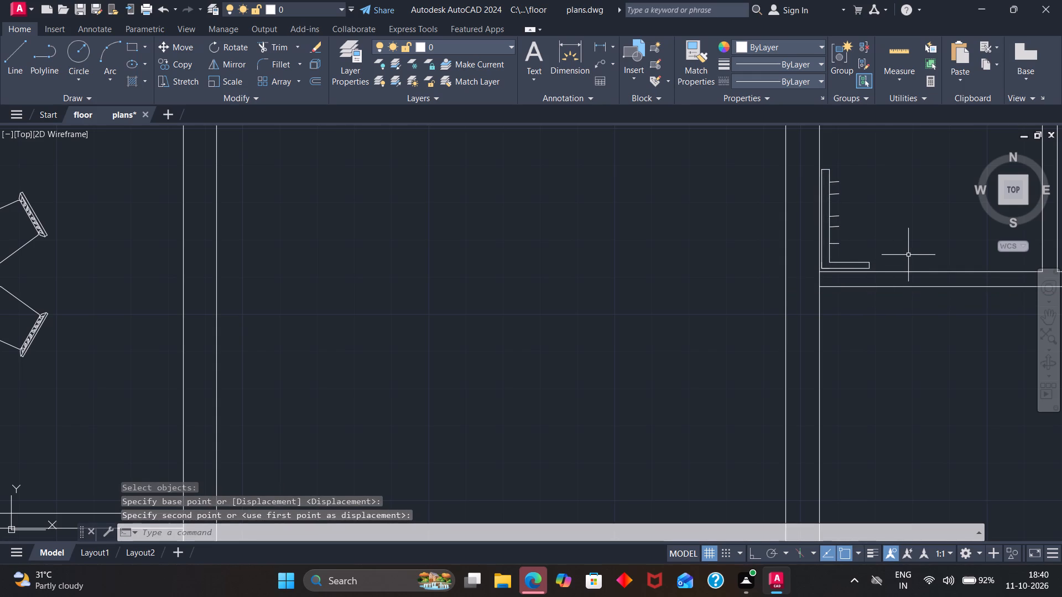
Copy the washbasin from the second plan's TOIL/BATH beside Bed Room 1, by its lower-right corner, to the lower-right corner of the third plan's bathroom.
scroll(907, 255, down, 3)
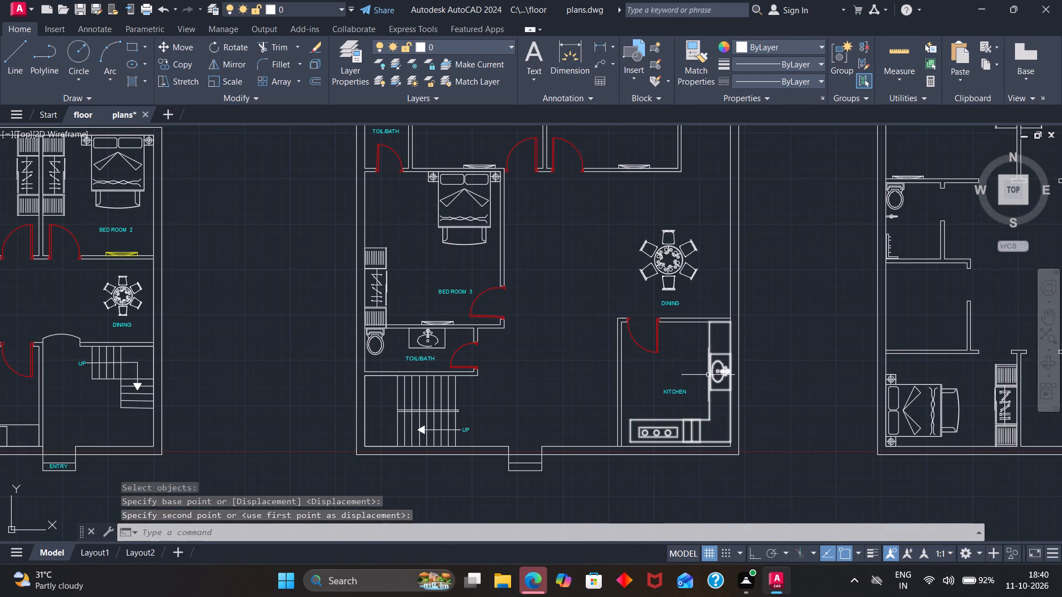
scroll(293, 365, down, 1)
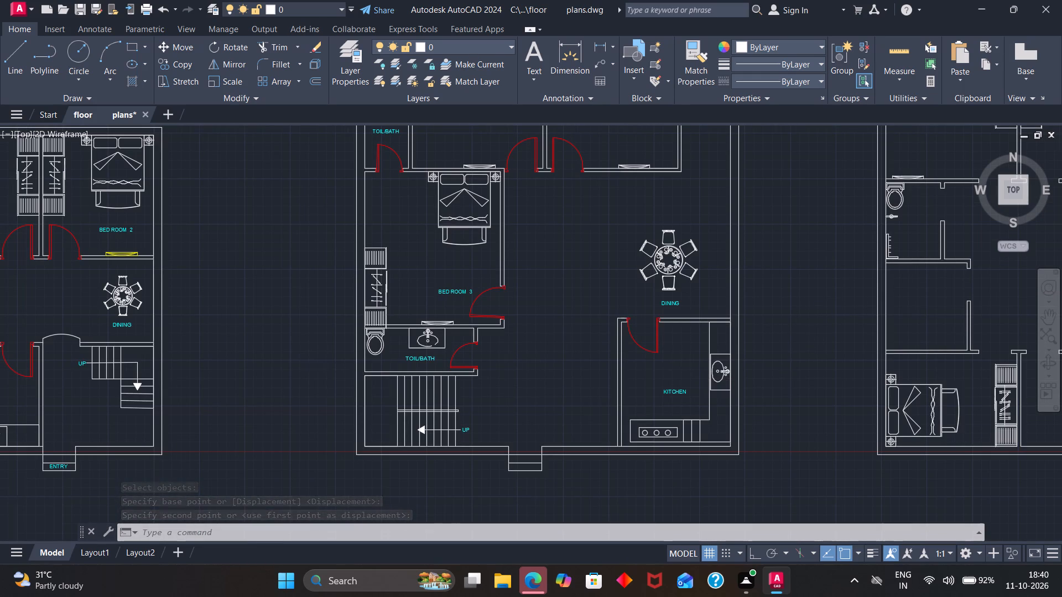
scroll(293, 365, down, 1)
scroll(153, 341, up, 2)
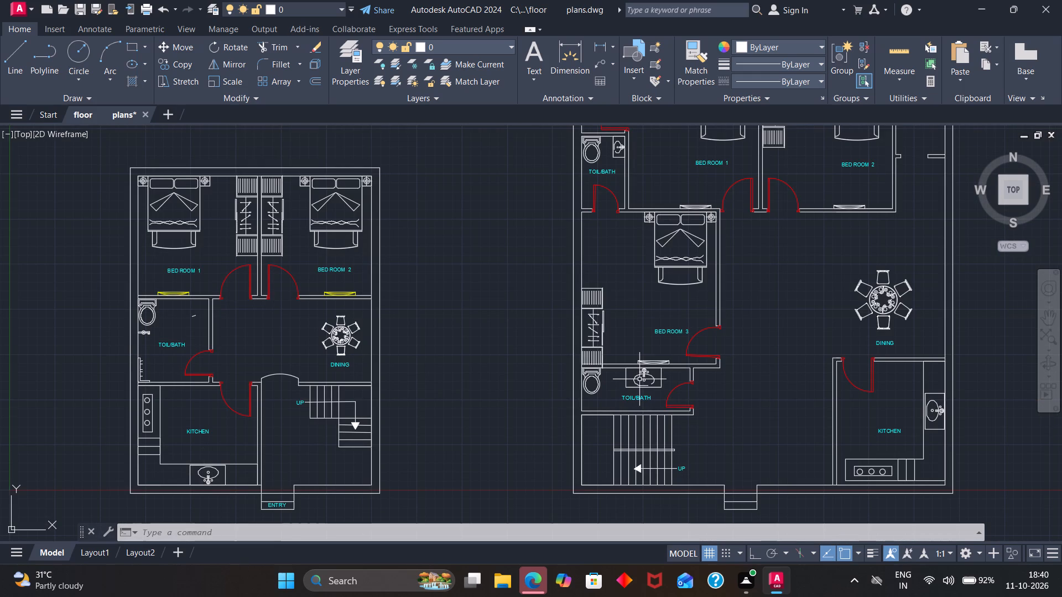
scroll(640, 383, down, 1)
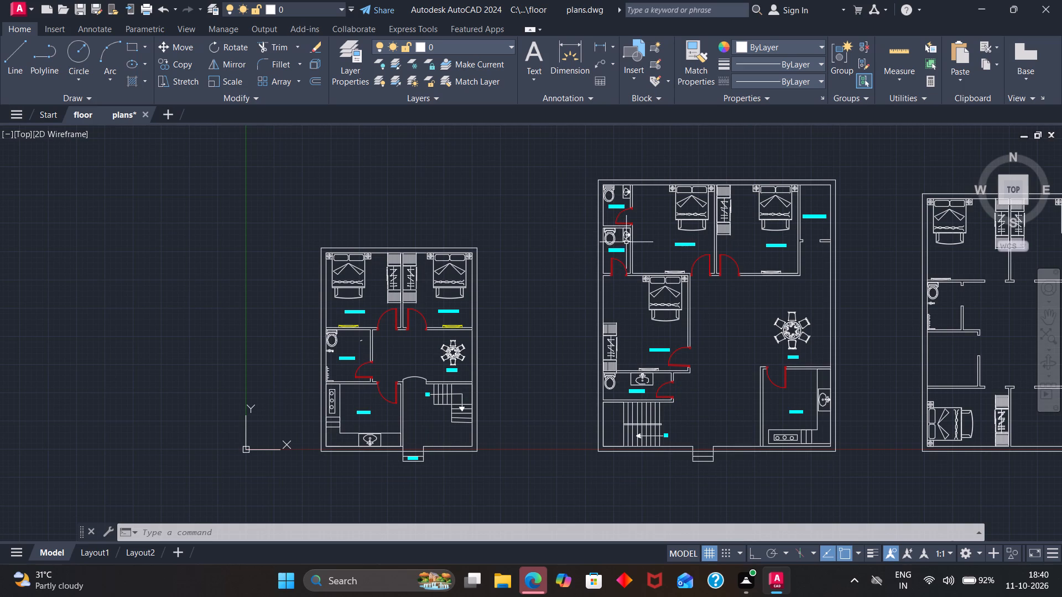
click(626, 241)
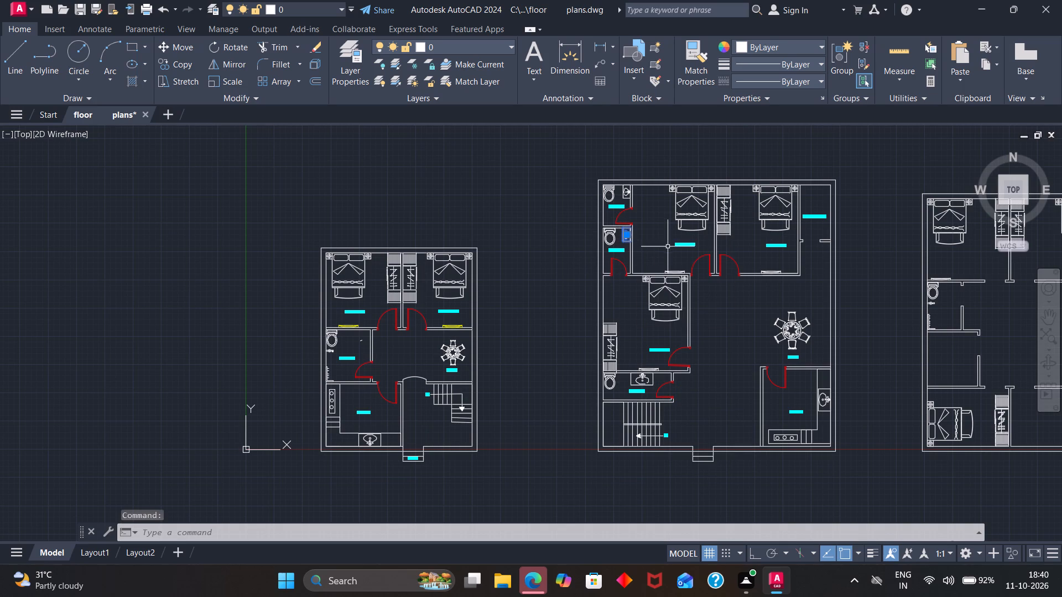
scroll(630, 216, up, 3)
key(c)
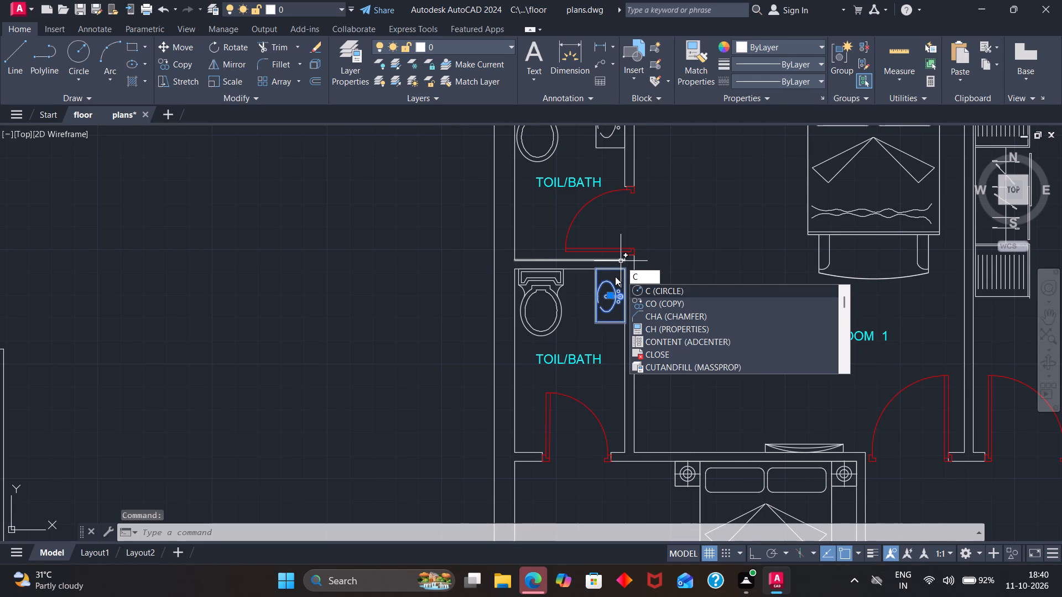
key(o)
key(Return)
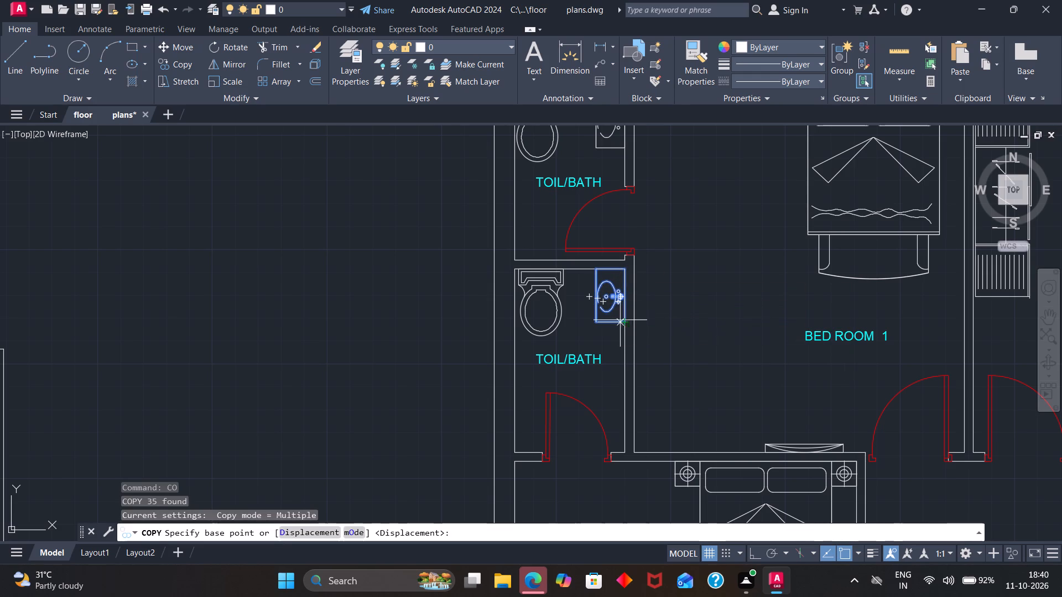
click(621, 322)
scroll(685, 308, down, 3)
scroll(821, 318, down, 1)
scroll(892, 331, down, 2)
scroll(972, 352, up, 3)
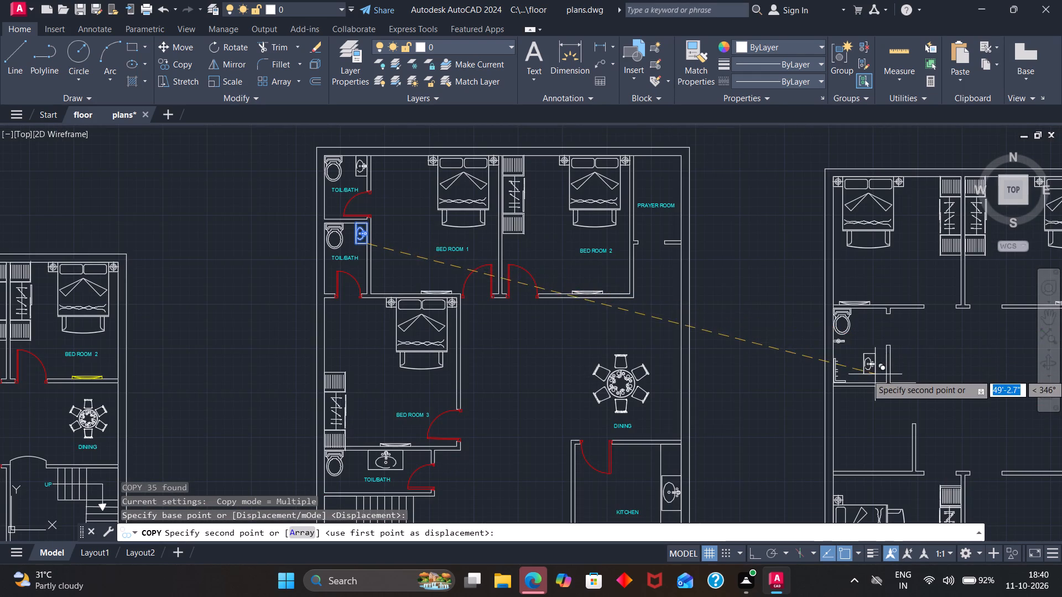
scroll(880, 374, up, 4)
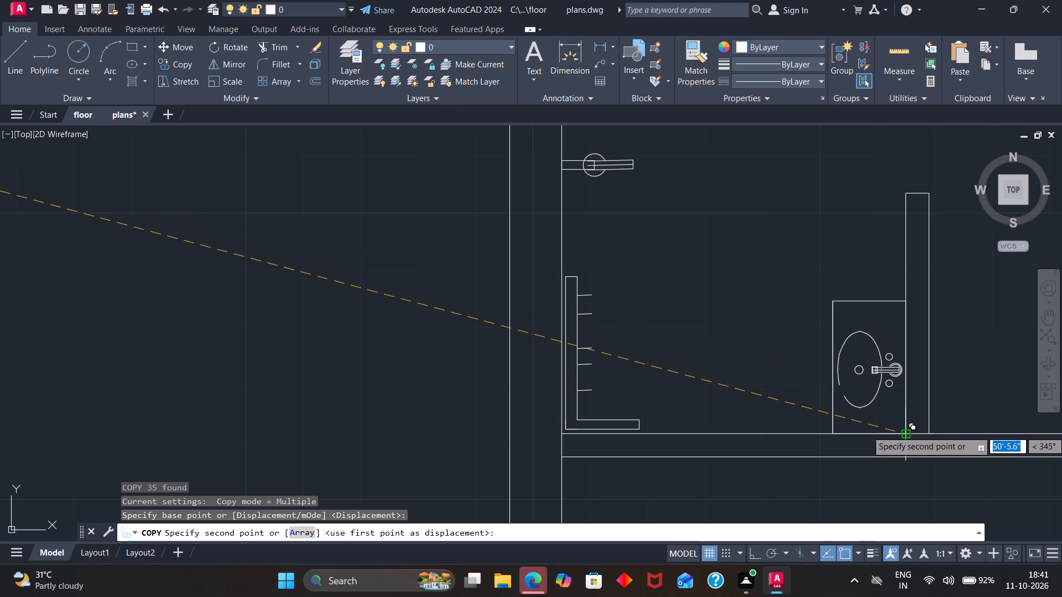
click(904, 431)
key(Escape)
scroll(903, 428, down, 4)
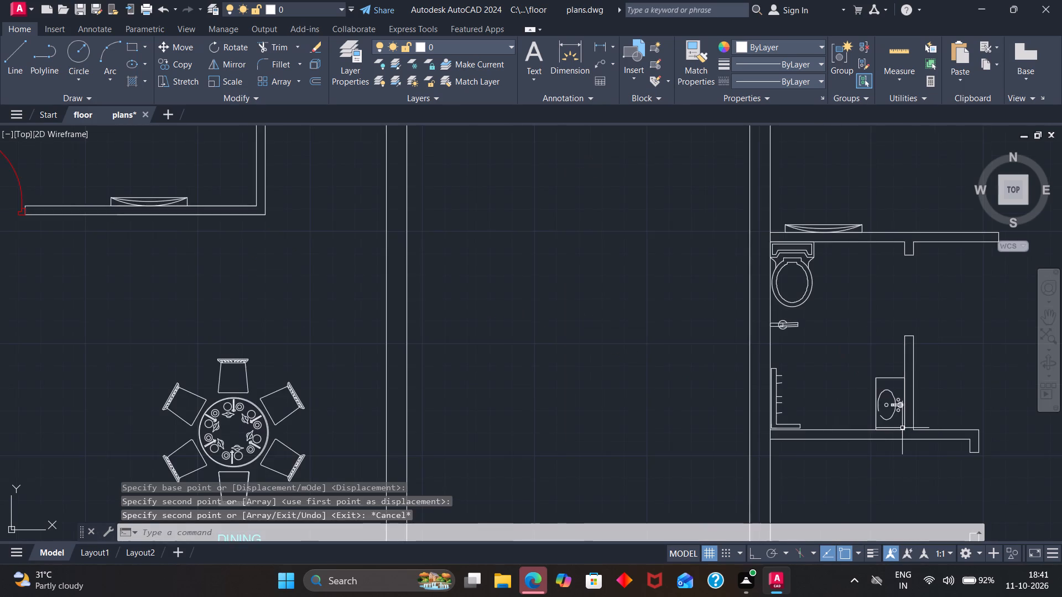
scroll(897, 432, down, 5)
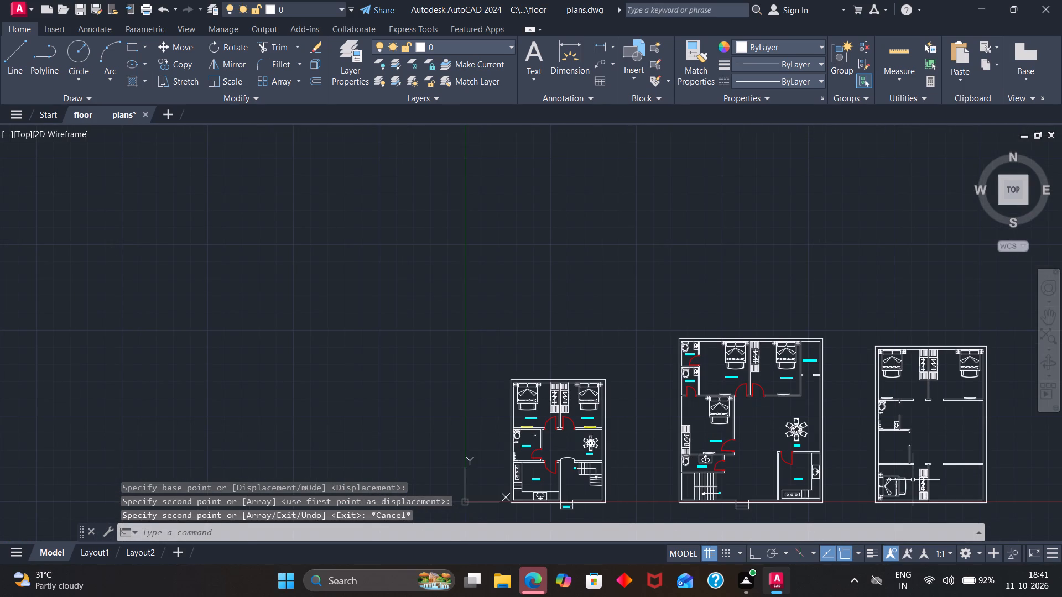
Copy the kitchen counter with stove and sink from the second plan's kitchen into the open central area of the third plan.
scroll(910, 492, up, 1)
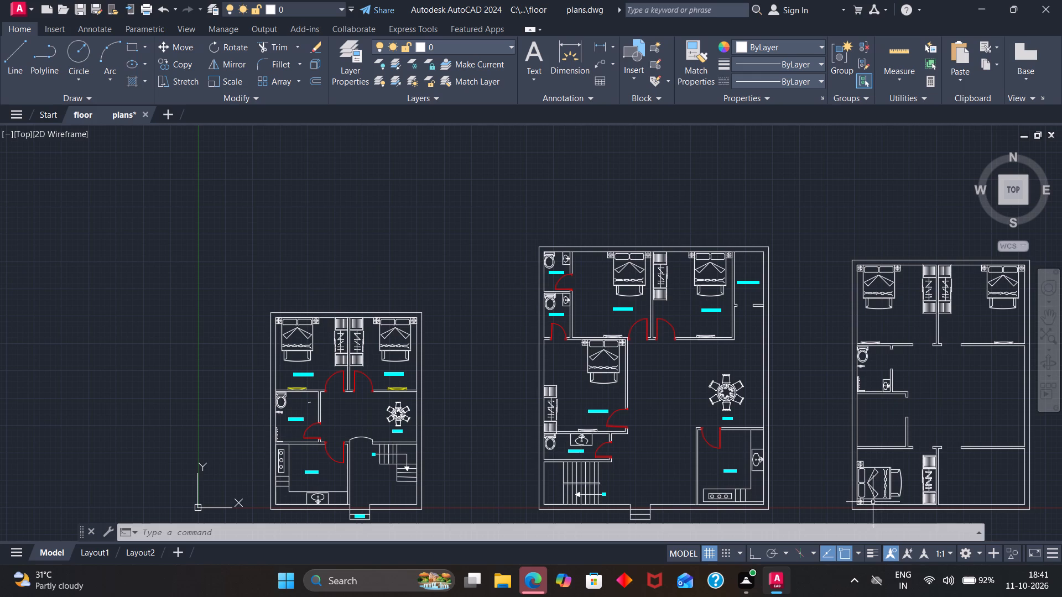
click(741, 489)
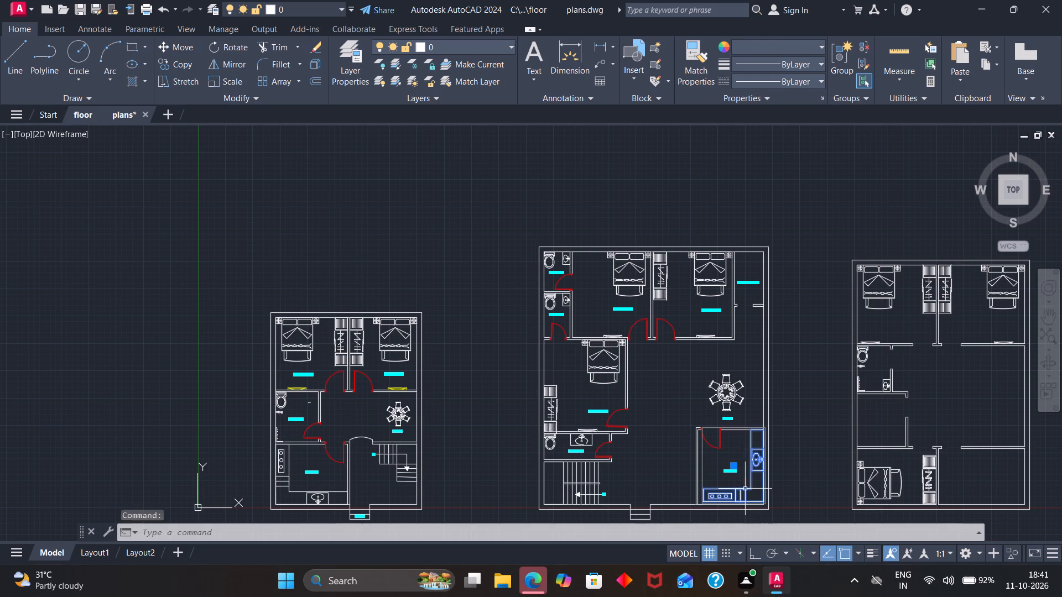
key(c)
key(o)
key(Return)
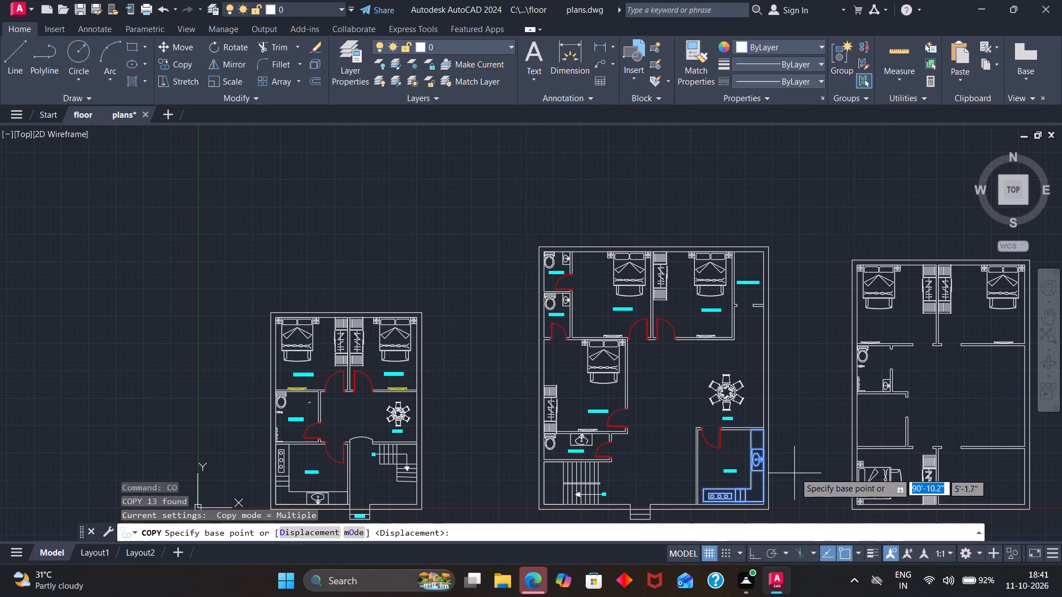
click(761, 432)
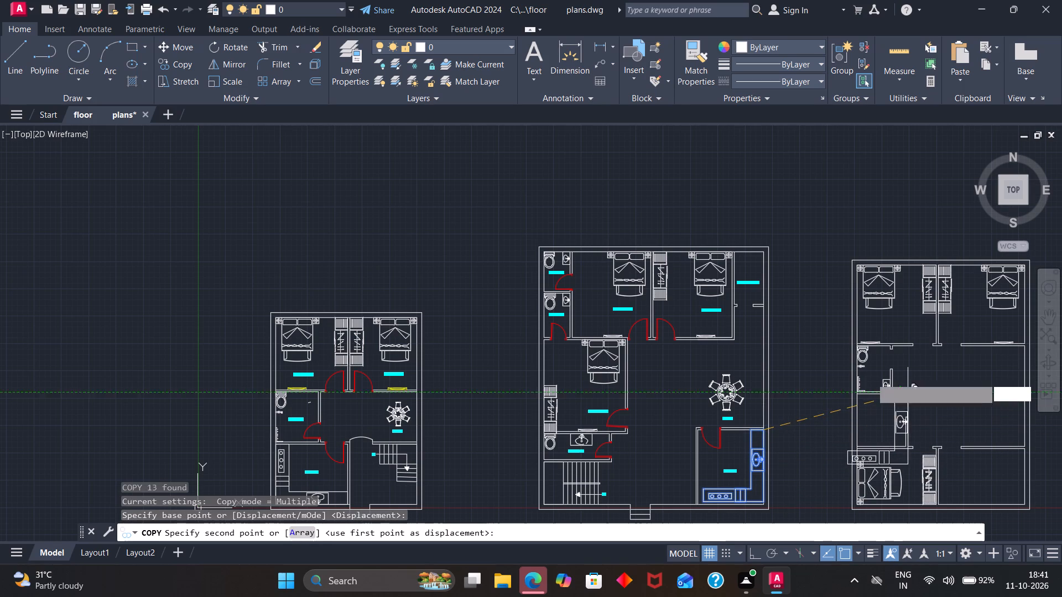
click(992, 367)
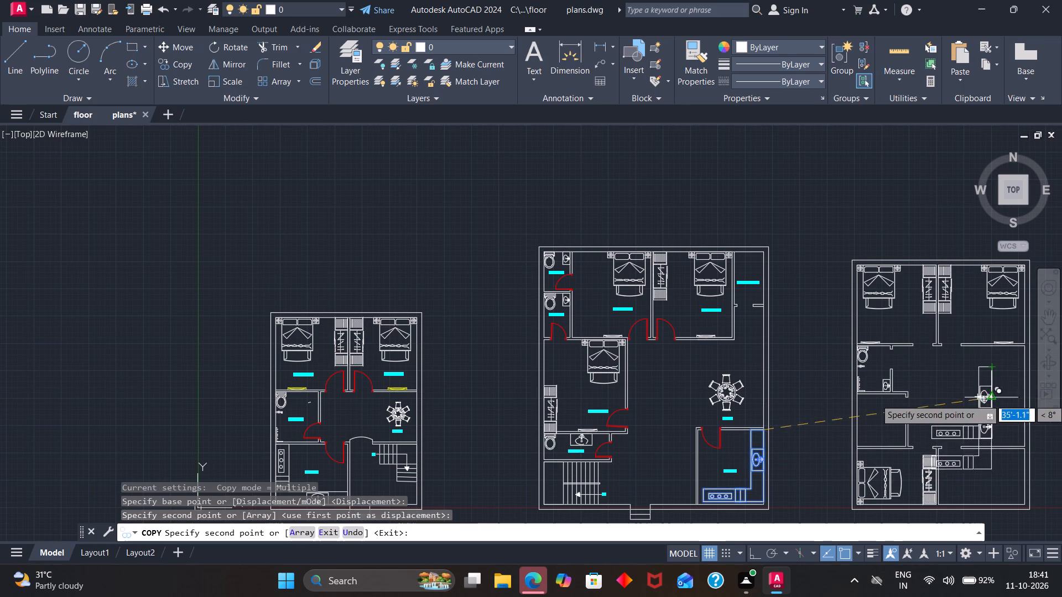
key(Escape)
Scale the copied kitchen counter down to about two-thirds of its size, using the upper-left corner of its stove leg as base point.
click(977, 423)
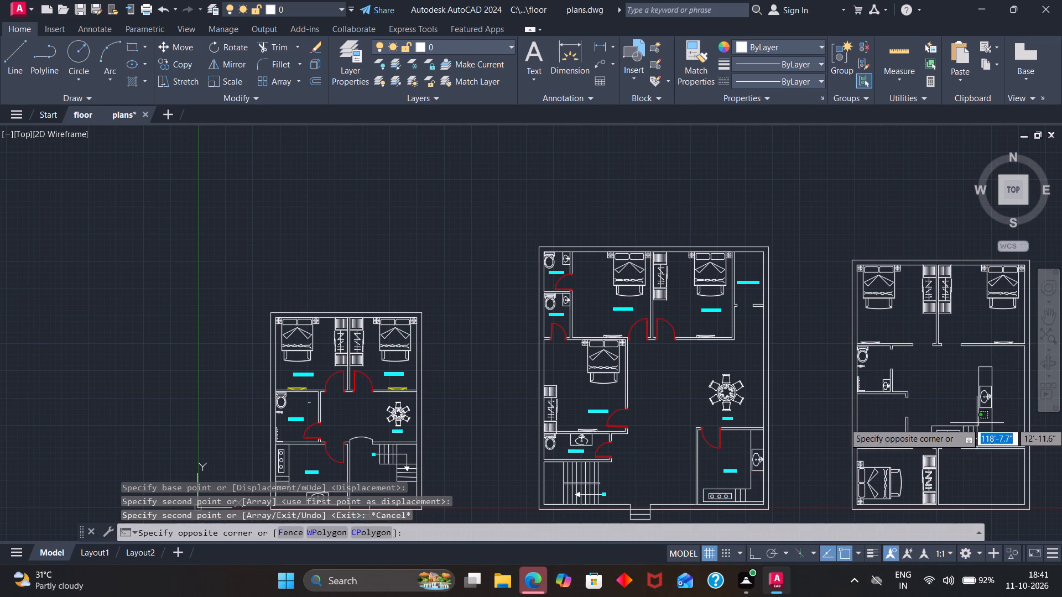
click(975, 426)
key(d)
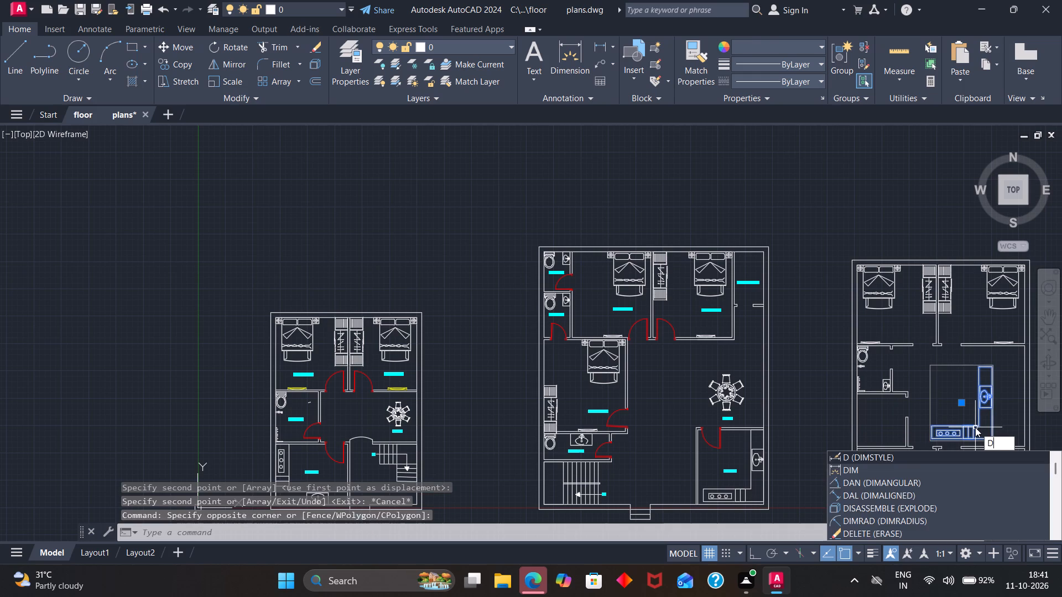
key(BackSpace)
text(SS)
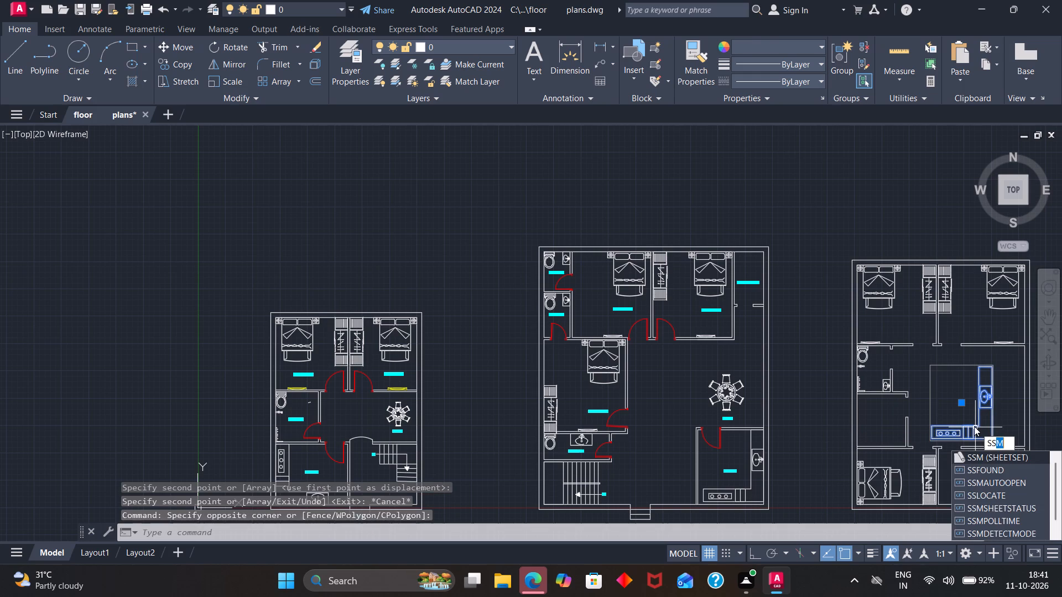
key(BackSpace)
key(BackSpace)
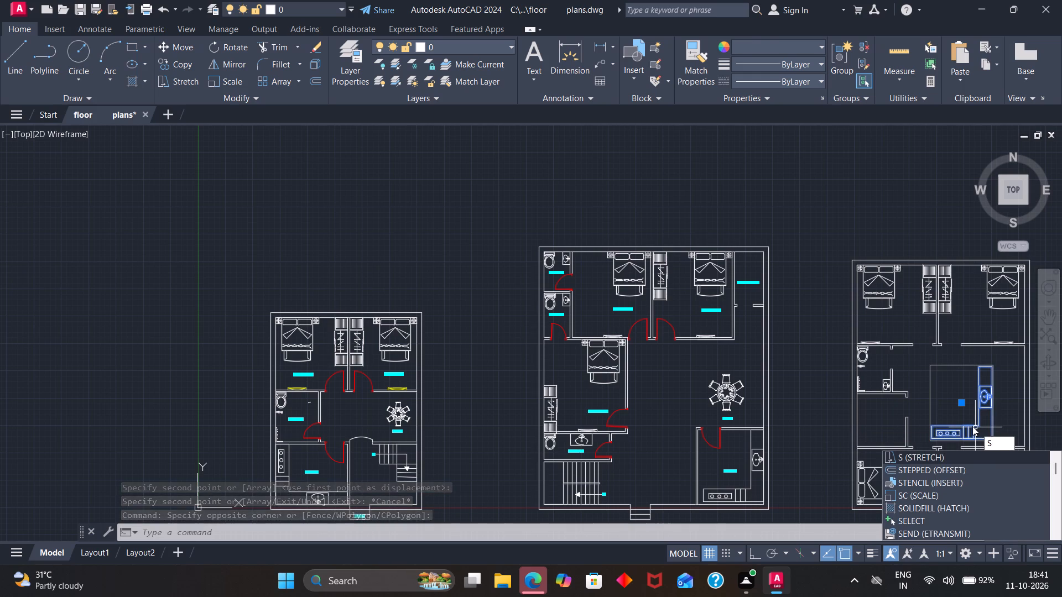
key(c)
key(Return)
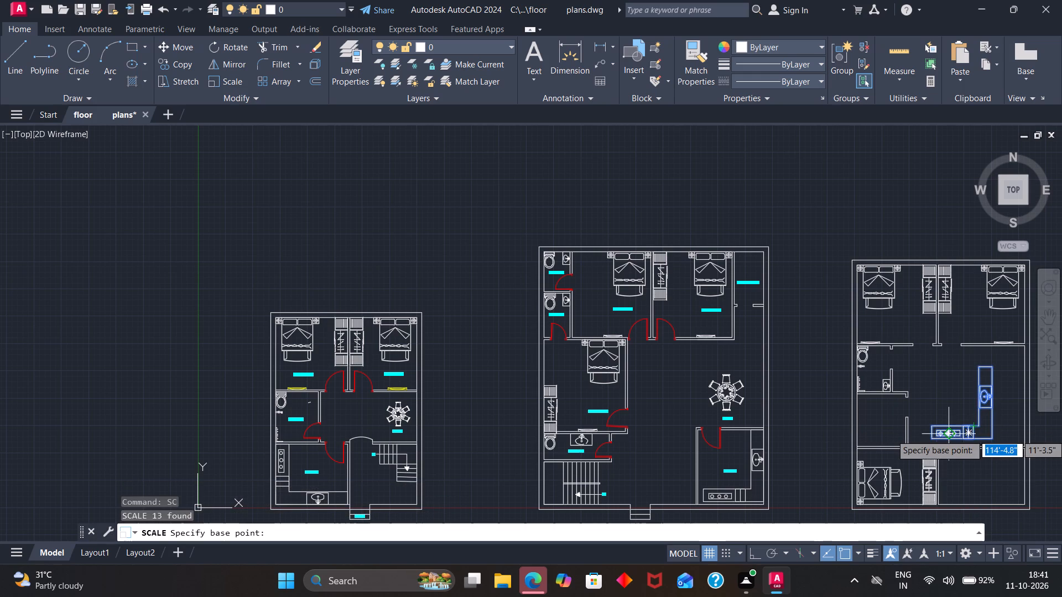
click(931, 425)
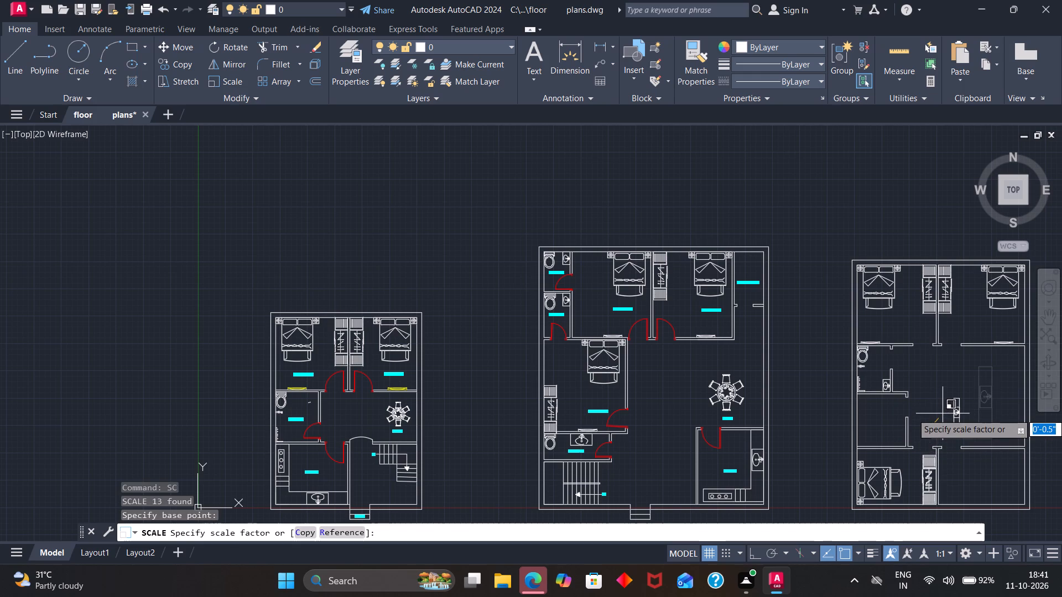
click(948, 409)
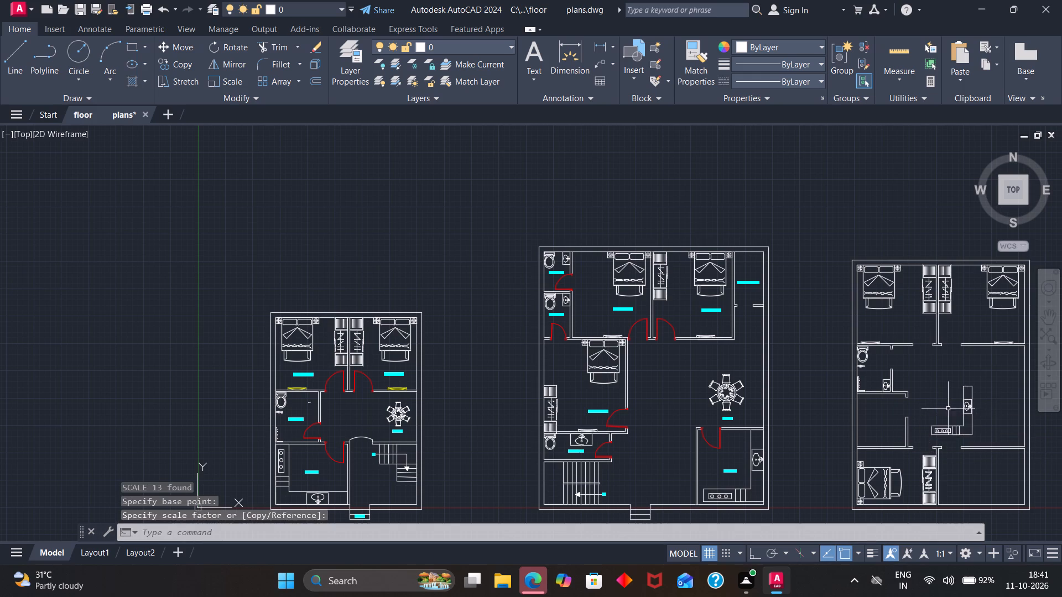
Rotate the copied kitchen counter 90° clockwise about the end of its stove leg, so the stove leg runs vertically.
click(946, 427)
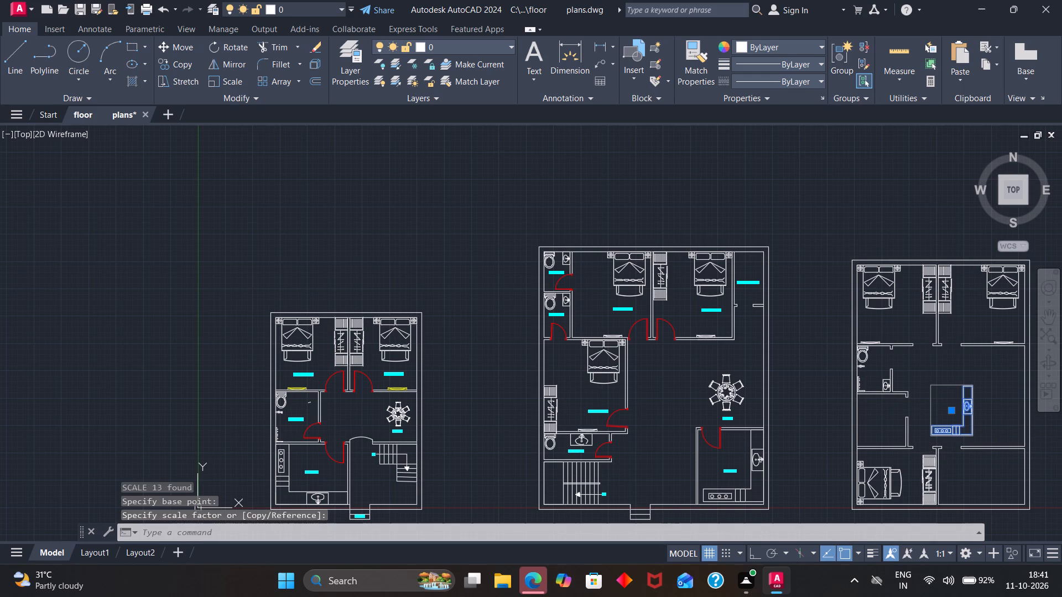
text(RO)
key(Return)
click(934, 431)
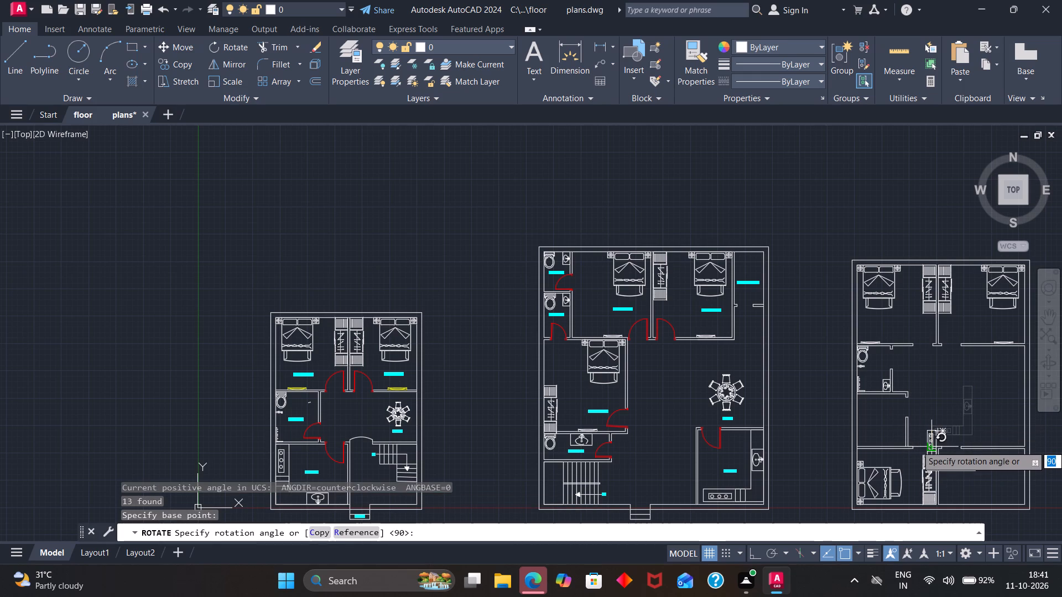
click(928, 446)
Move the rotated counter by its upper-left corner to the upper-left inner corner of the third plan's room below the bathroom.
click(934, 433)
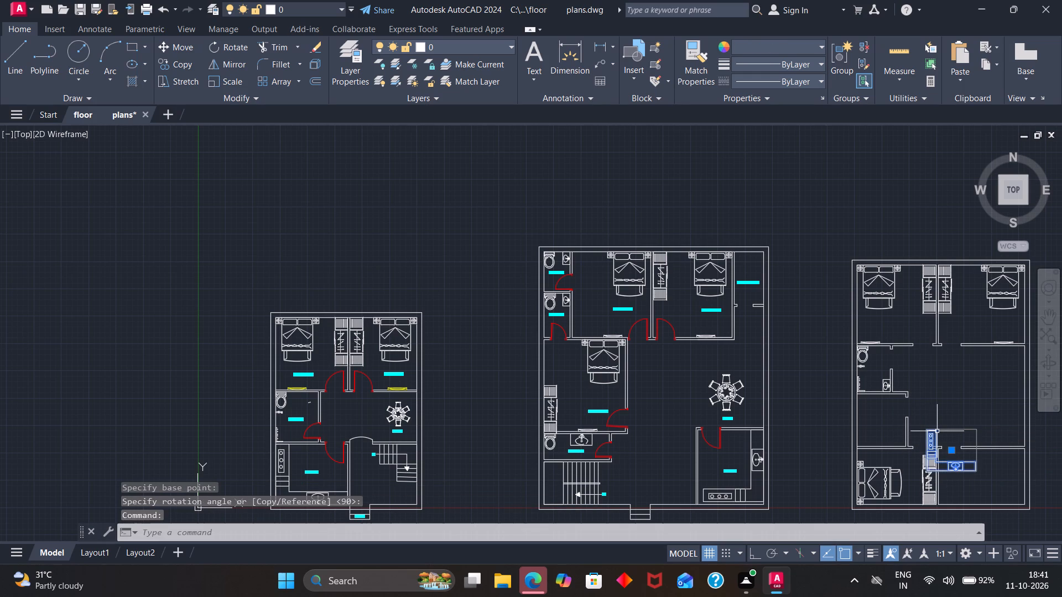
key(m)
key(Return)
click(925, 432)
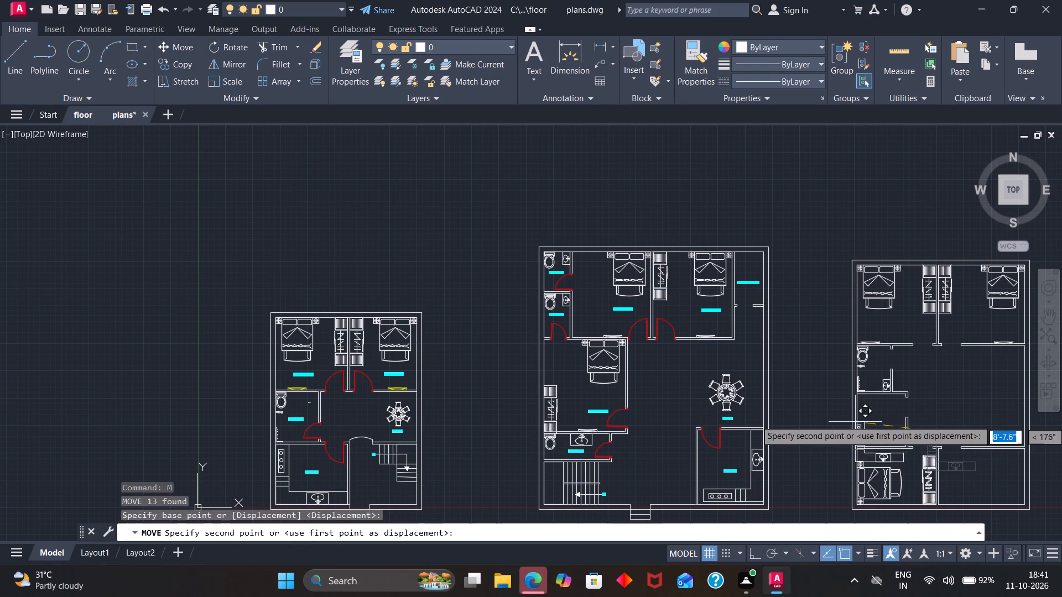
scroll(858, 404, up, 4)
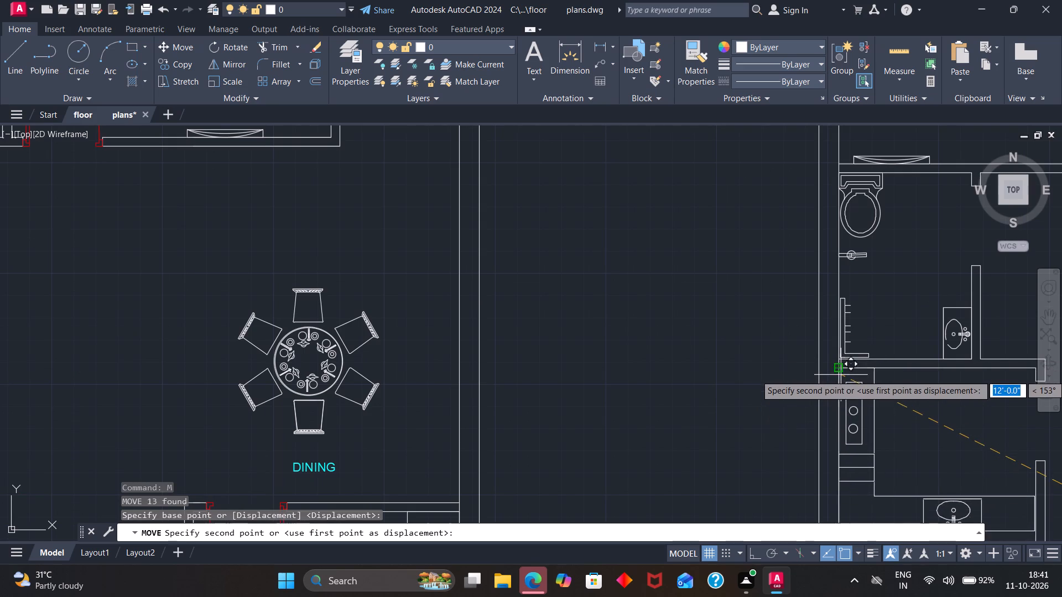
click(841, 373)
Move the third plan's kitchen counter straight down so its sink leg sits just above the room's lower wall.
scroll(862, 397, down, 4)
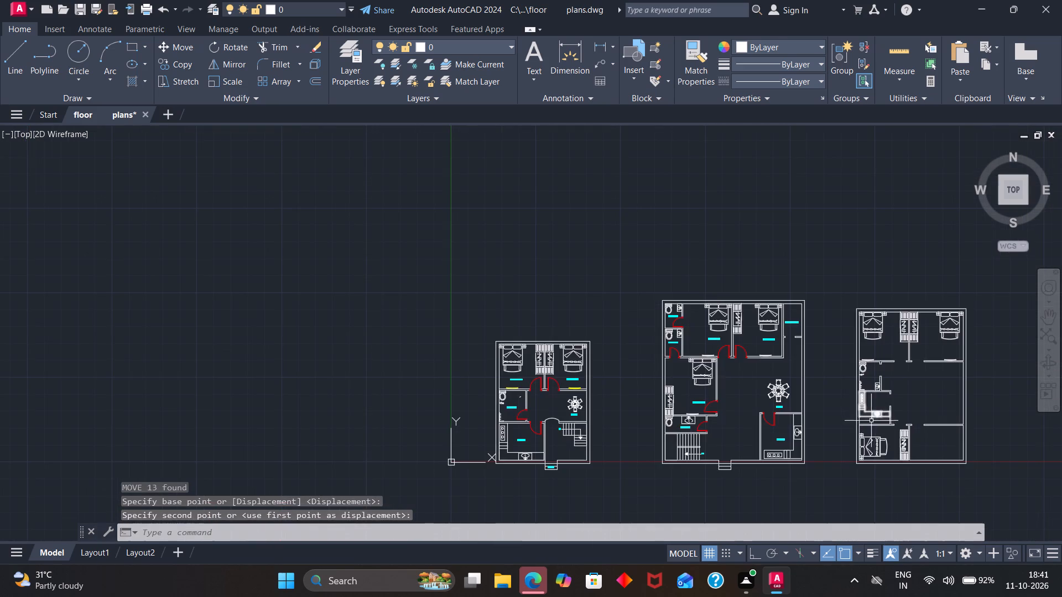
scroll(872, 423, up, 4)
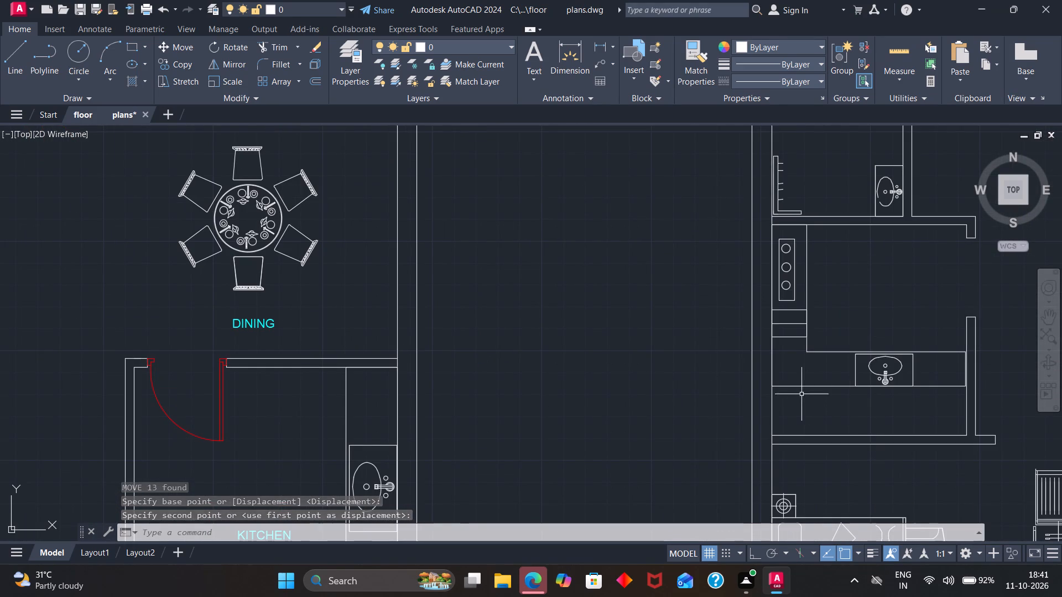
click(801, 387)
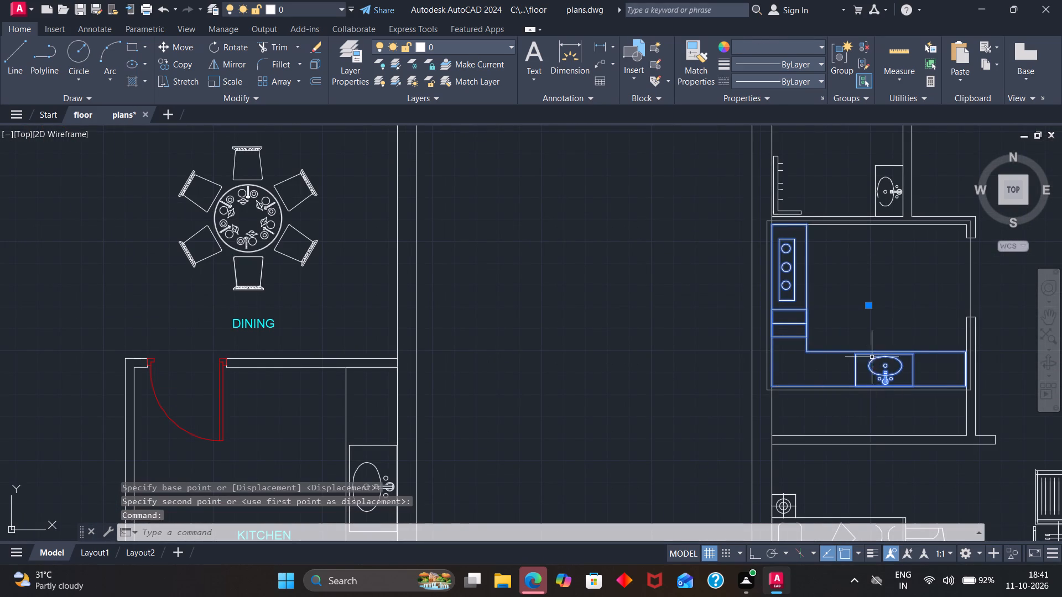
click(869, 307)
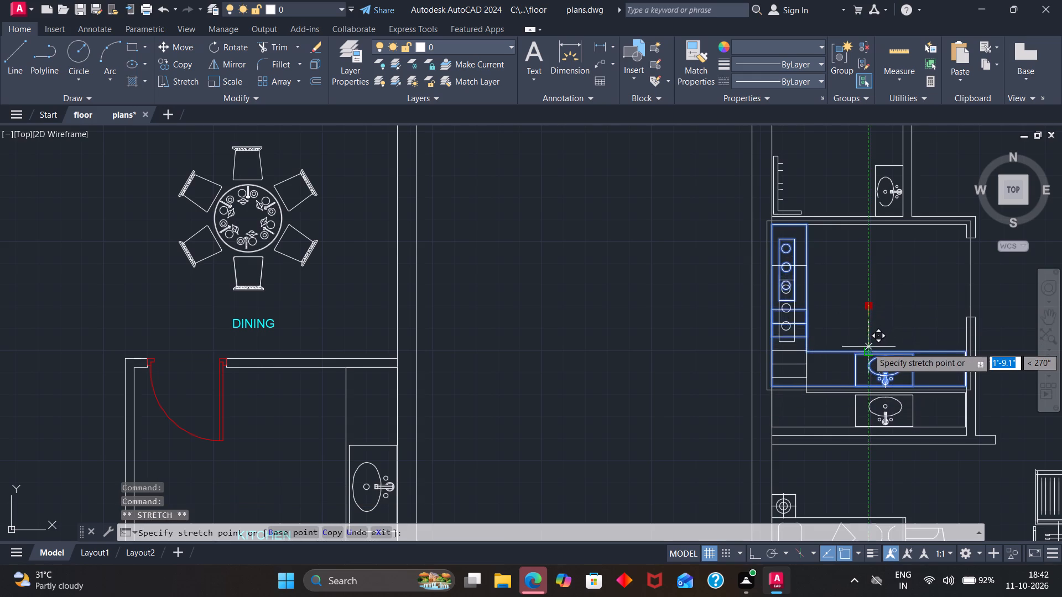
click(868, 348)
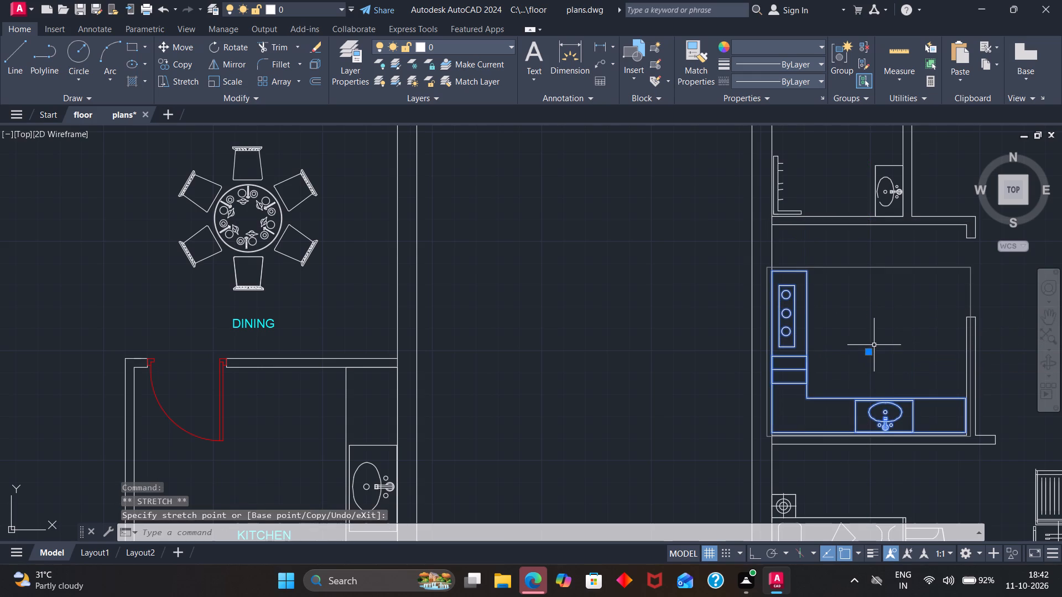
scroll(856, 431, up, 2)
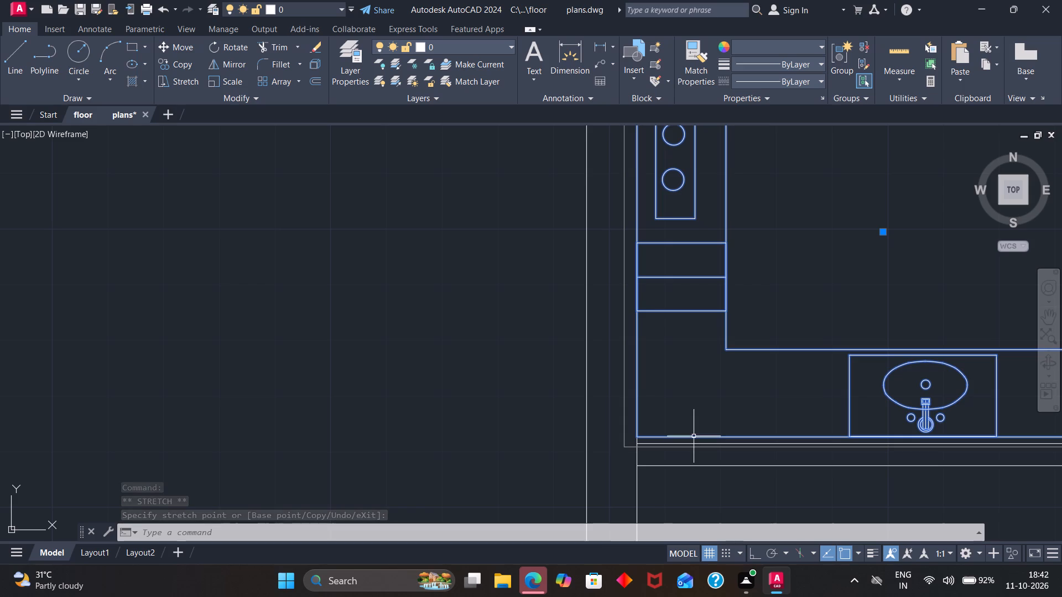
scroll(753, 375, down, 1)
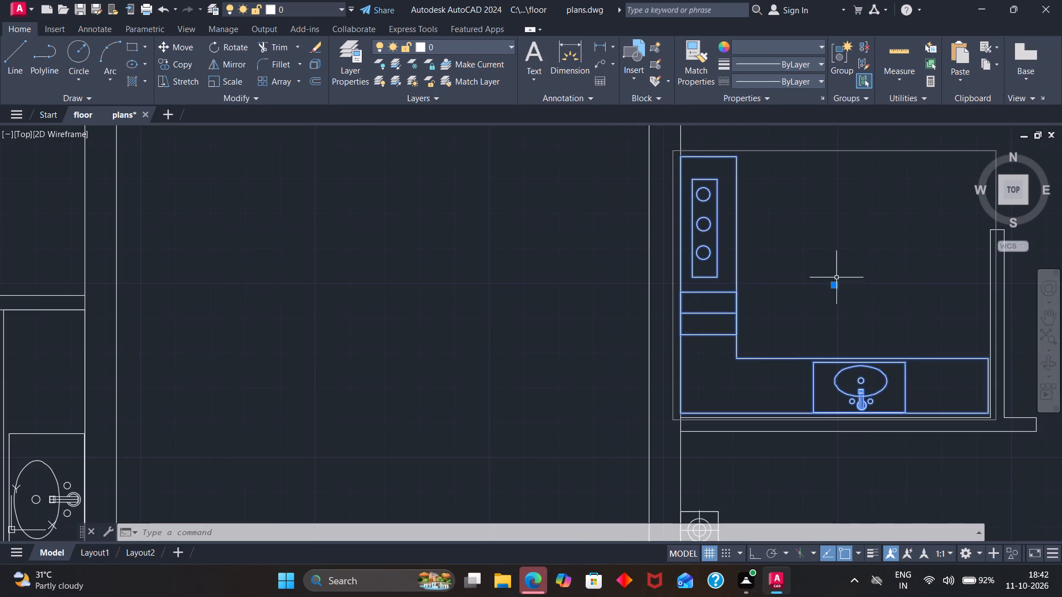
key(Escape)
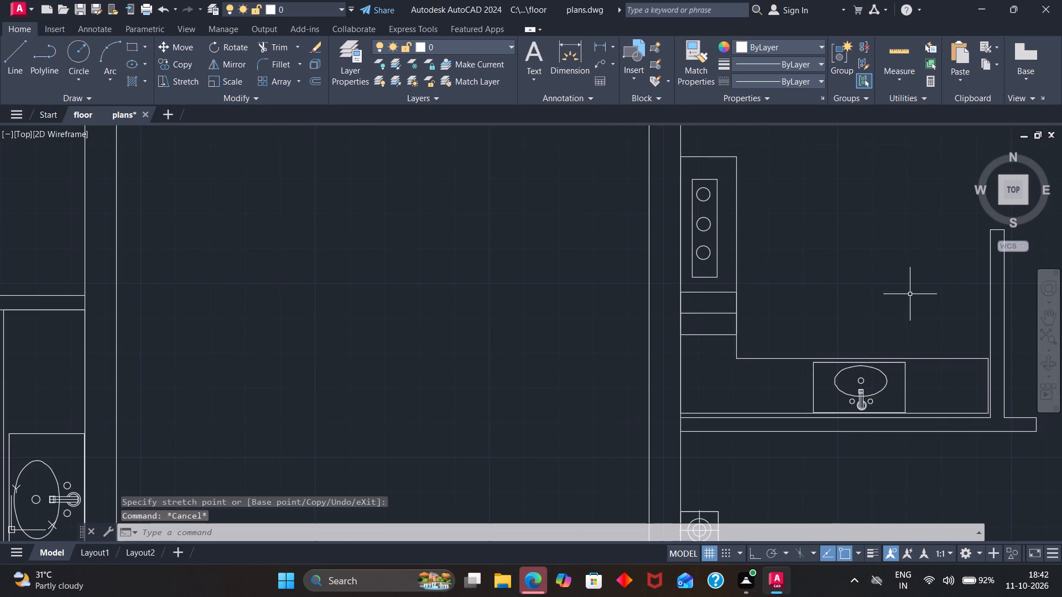
Move the dining table set by its centre from the second plan's DINING area into the third plan's central hall.
scroll(909, 297, down, 4)
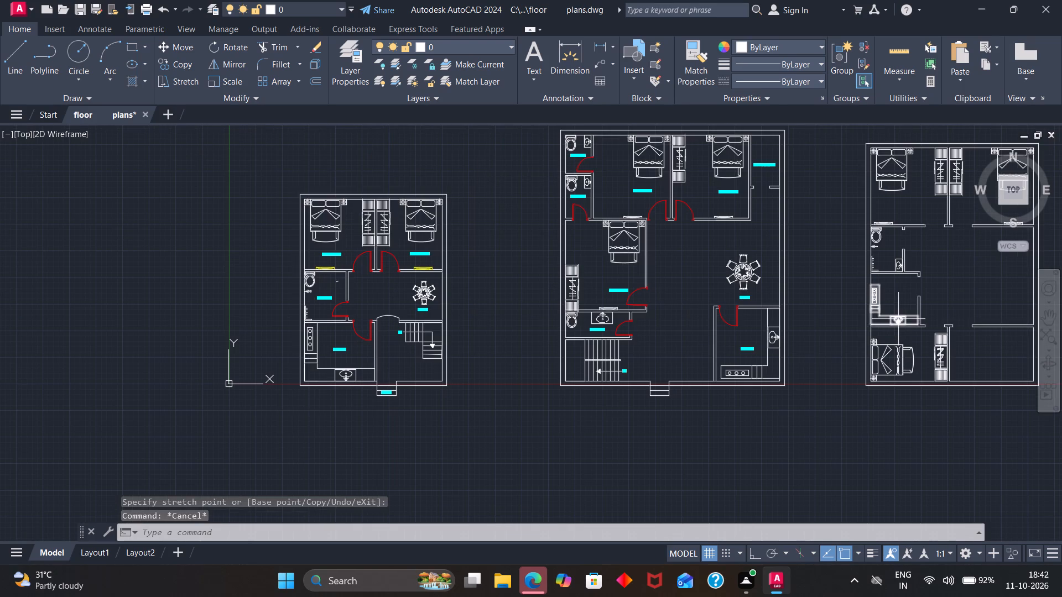
scroll(894, 326, down, 2)
scroll(970, 294, up, 2)
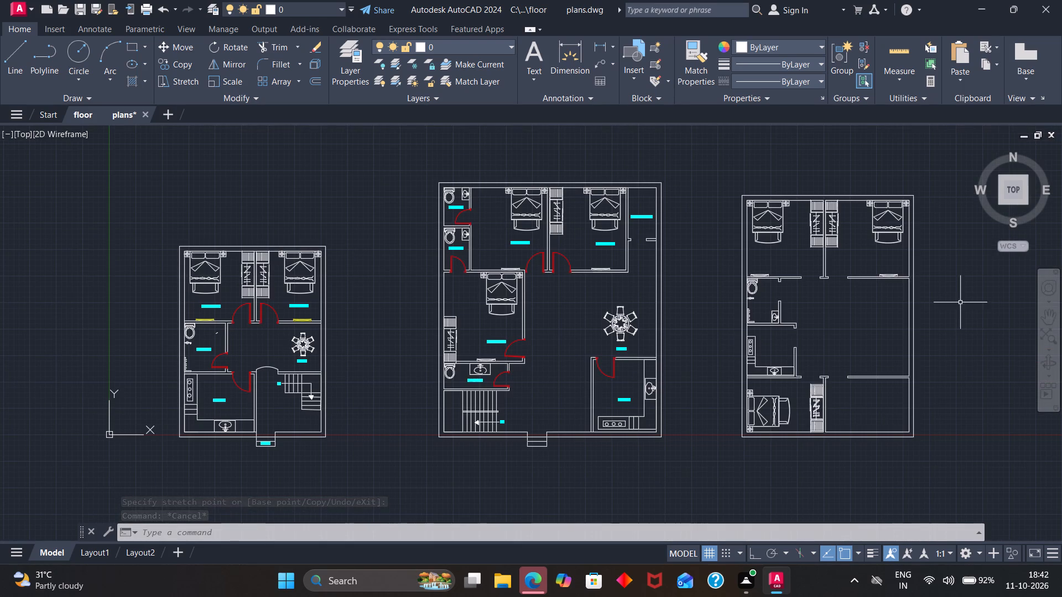
scroll(945, 323, up, 1)
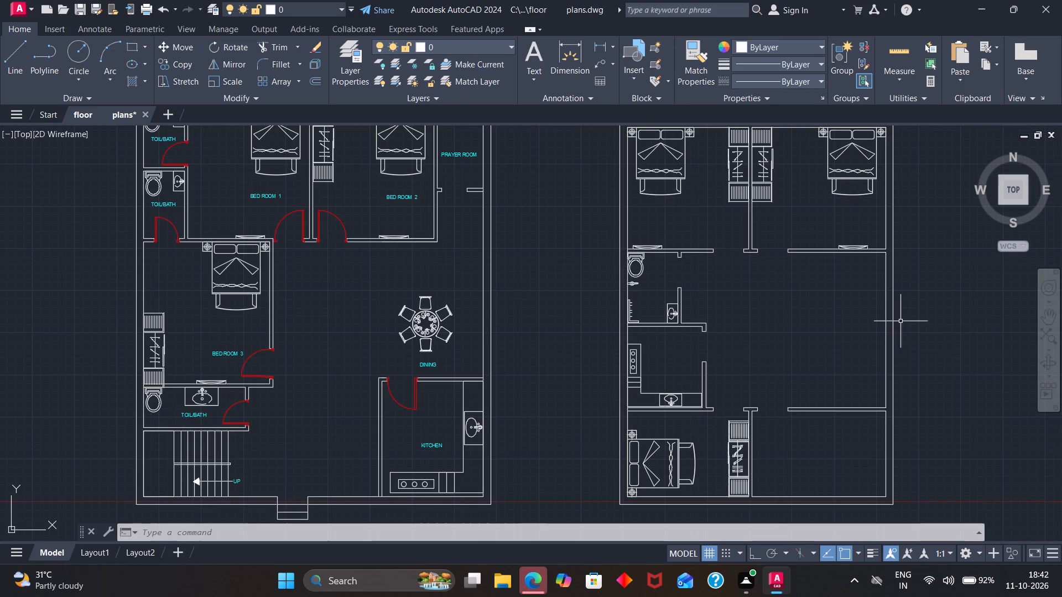
click(418, 315)
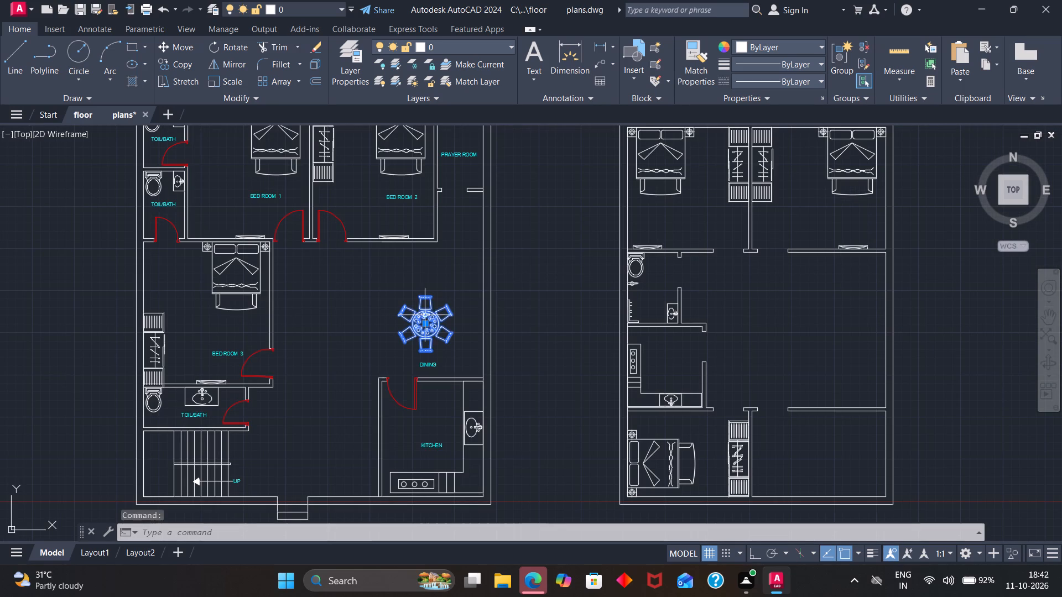
key(m)
key(Return)
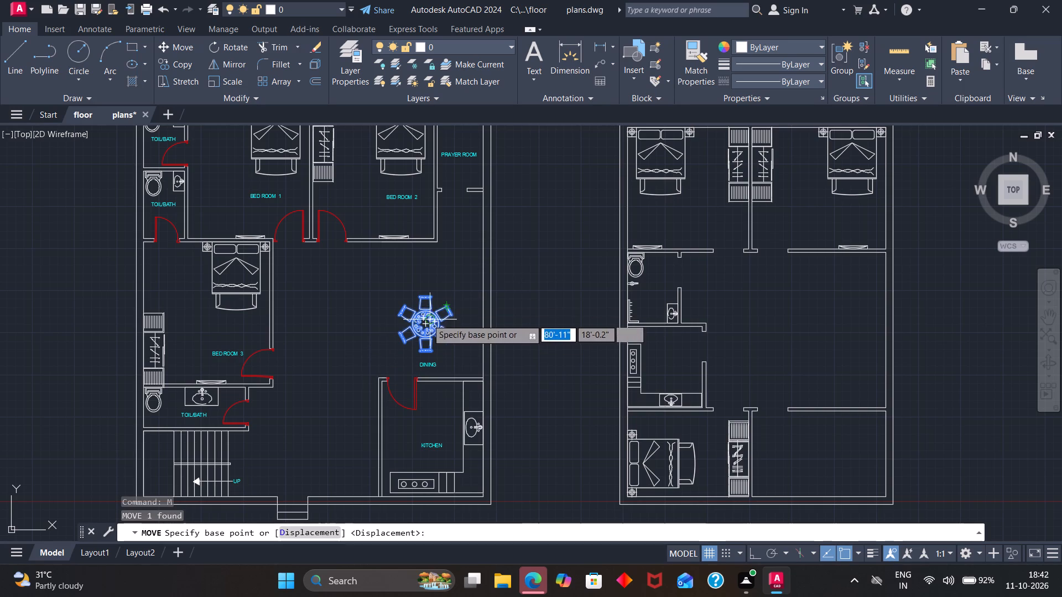
click(425, 321)
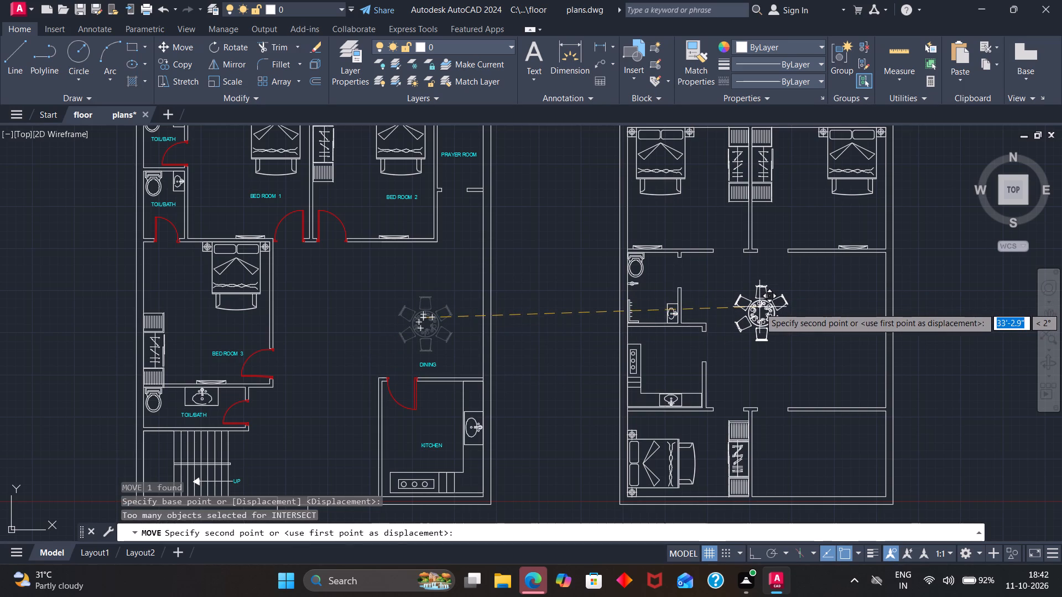
click(759, 307)
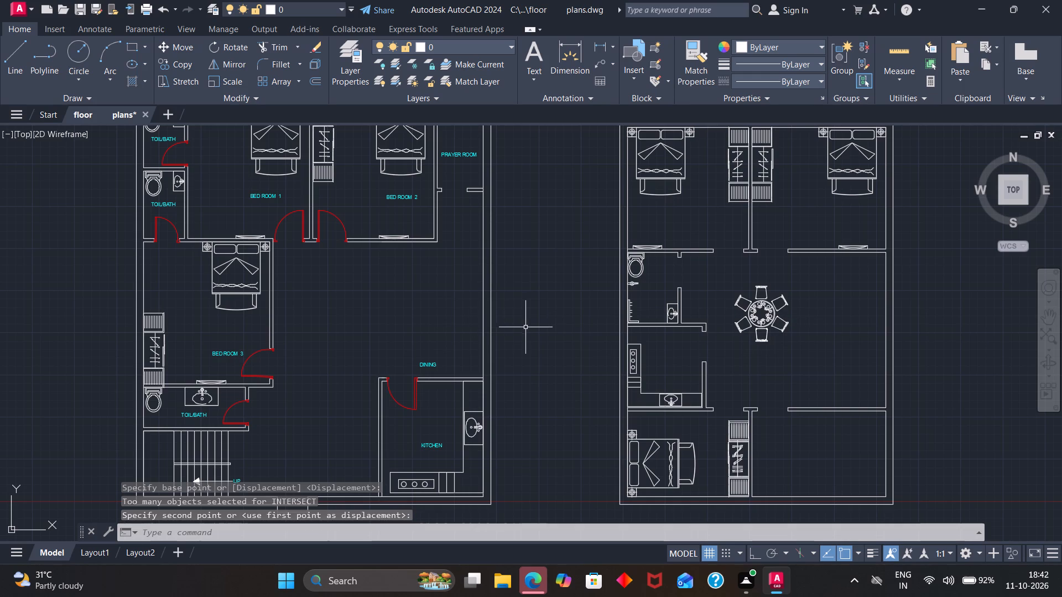
Insert the L SOFA drawing as a block beside the dining table in the third plan's central hall.
key(i)
key(Return)
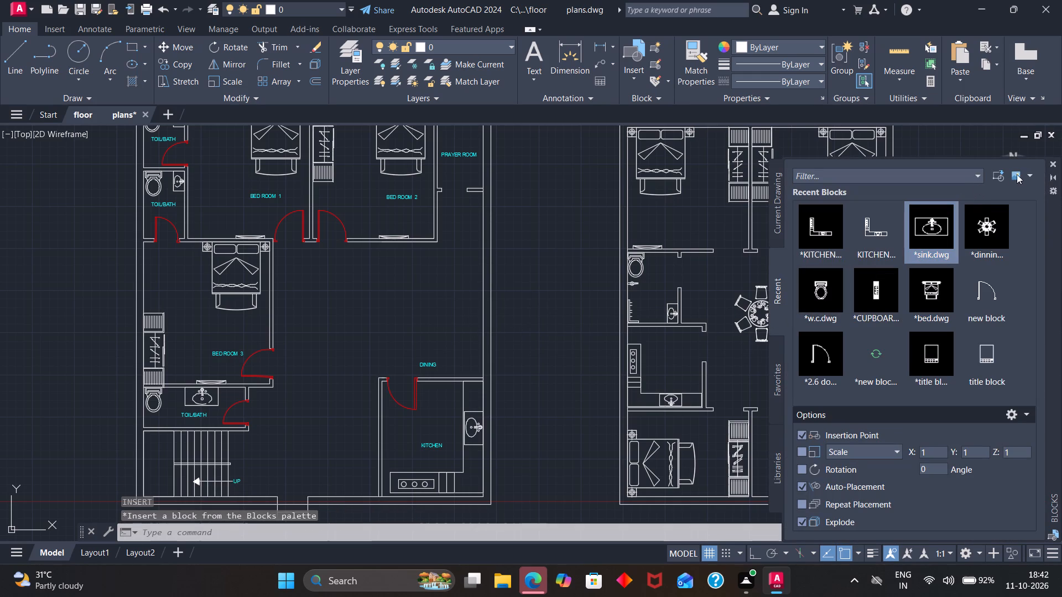
click(996, 178)
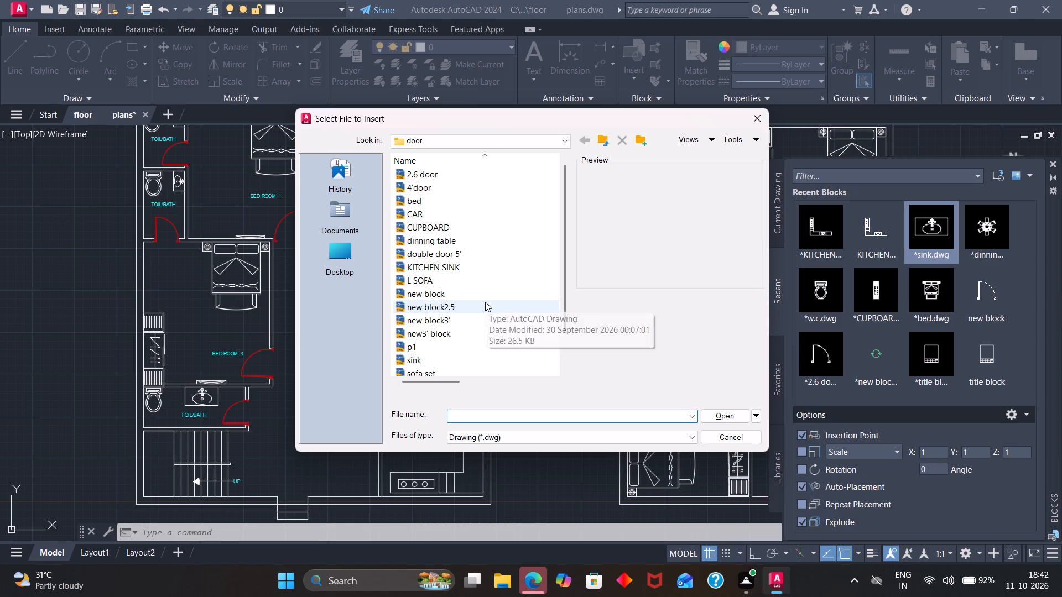
click(437, 280)
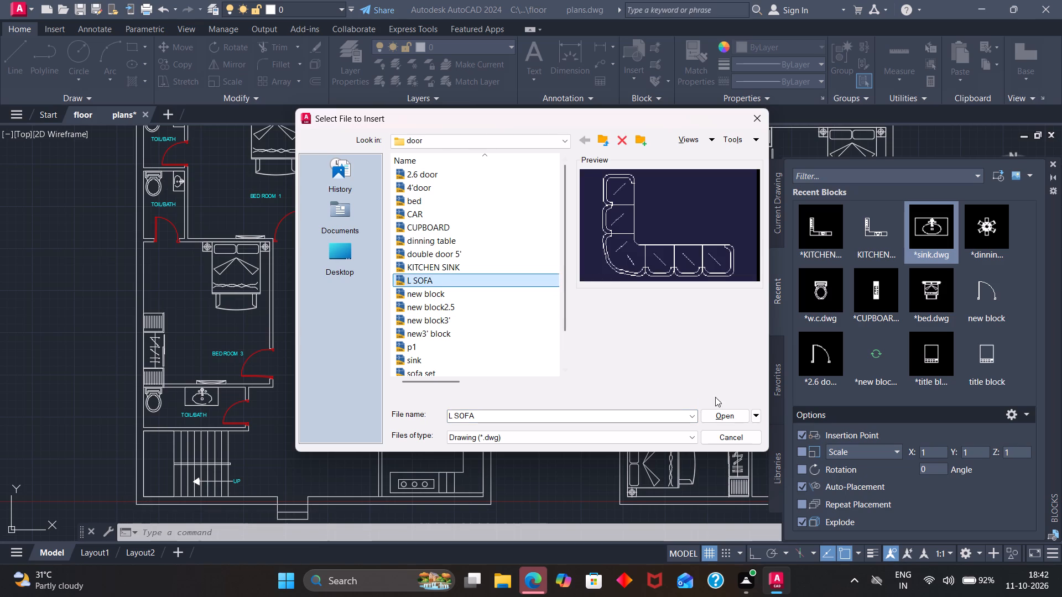
click(717, 412)
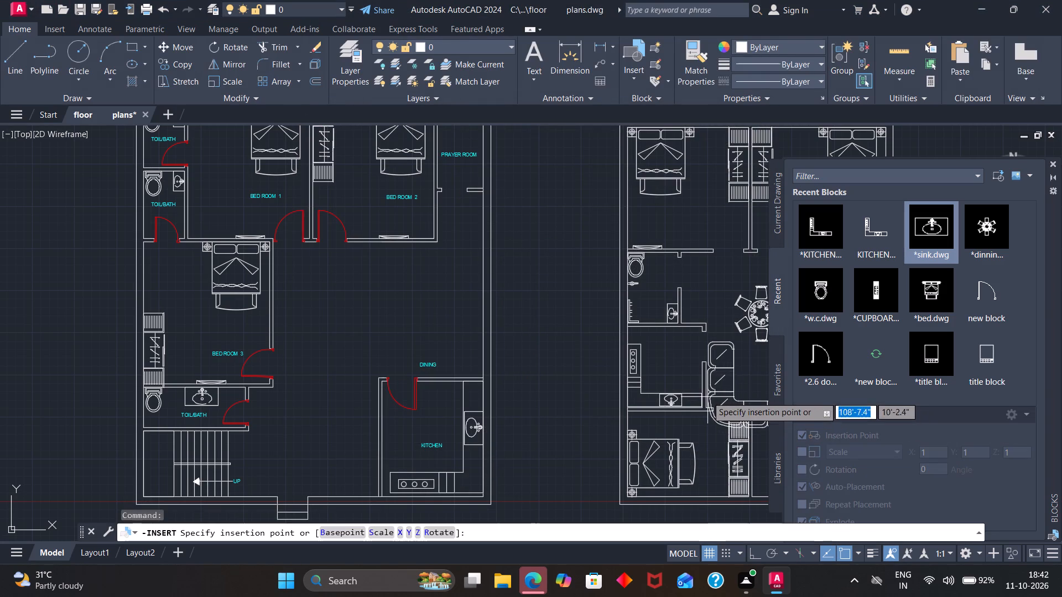
scroll(704, 395, down, 4)
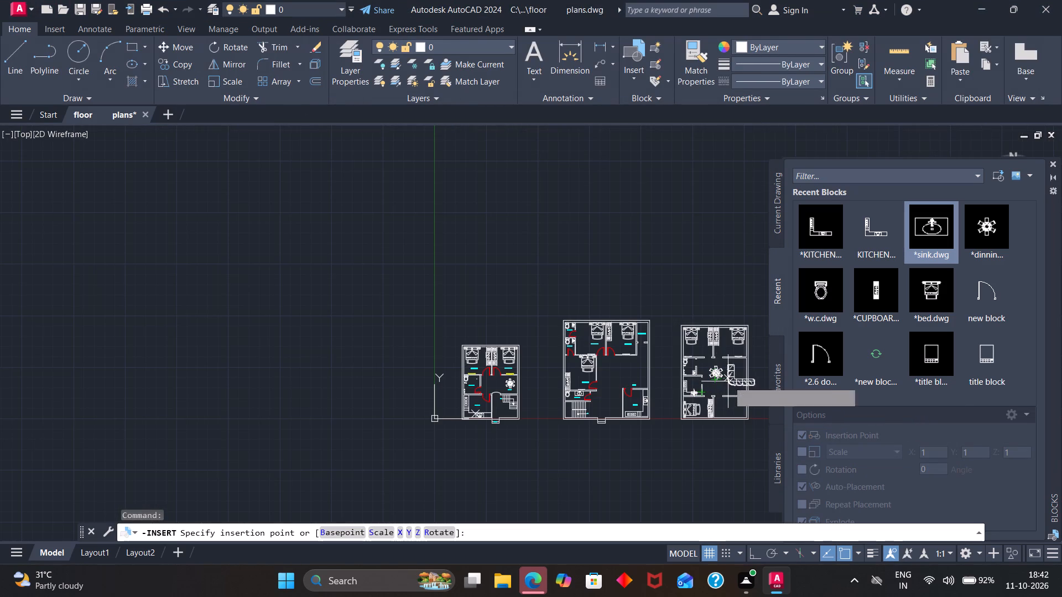
scroll(727, 386, up, 2)
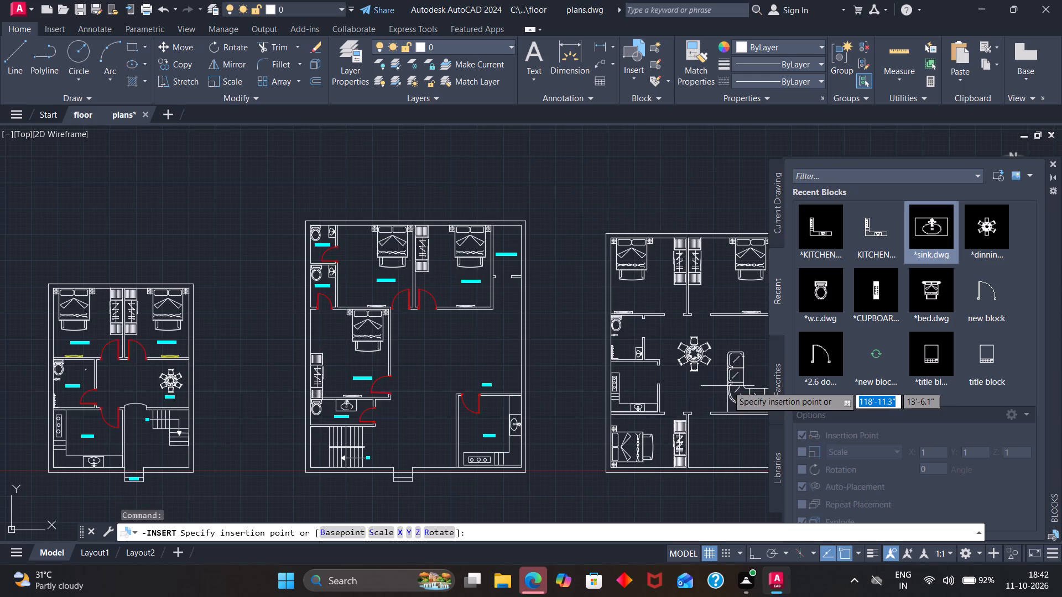
scroll(550, 439, down, 2)
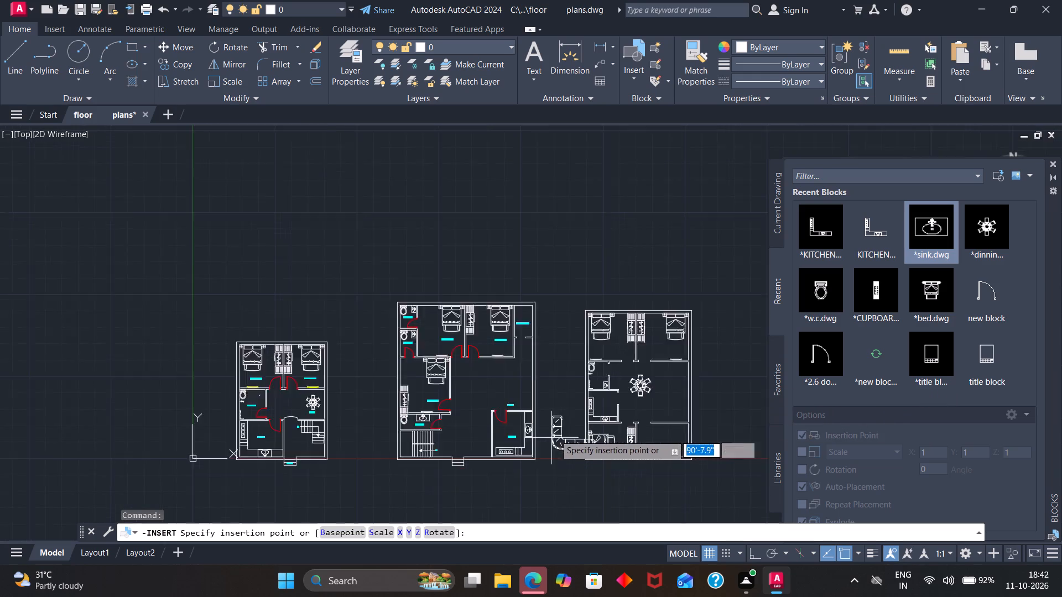
scroll(631, 409, up, 3)
click(594, 428)
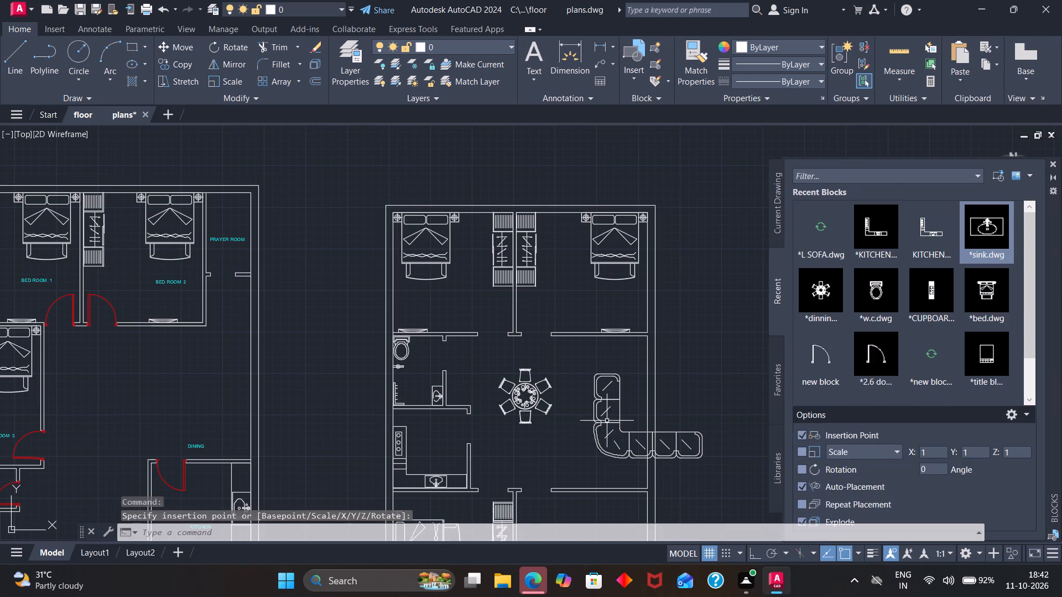
Rotate the L-shaped sofa 90° counterclockwise about the upper-left end of its vertical leg, so its long leg runs vertically.
click(605, 423)
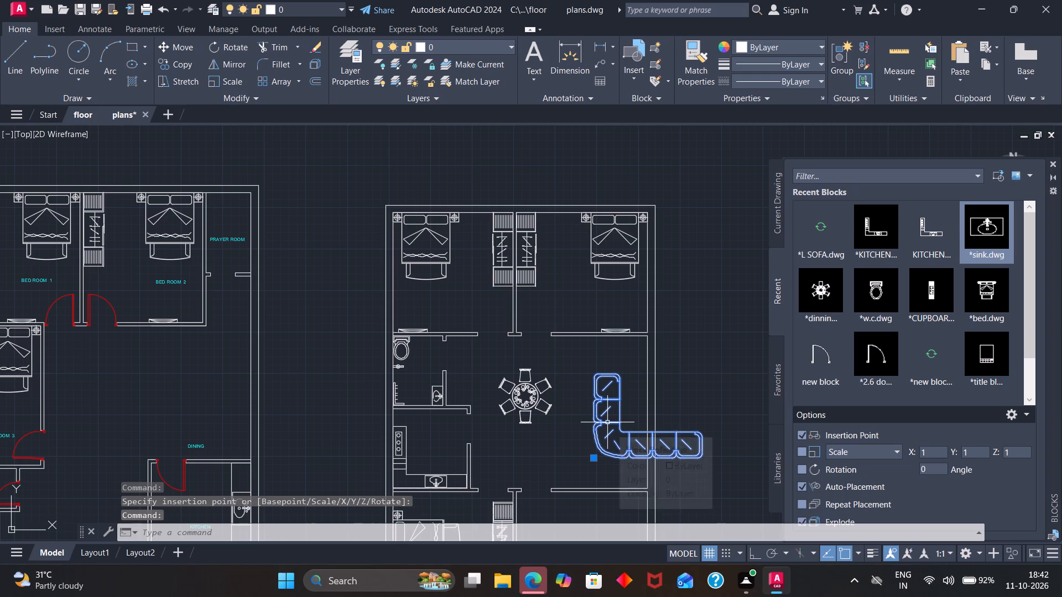
text(RO)
key(Return)
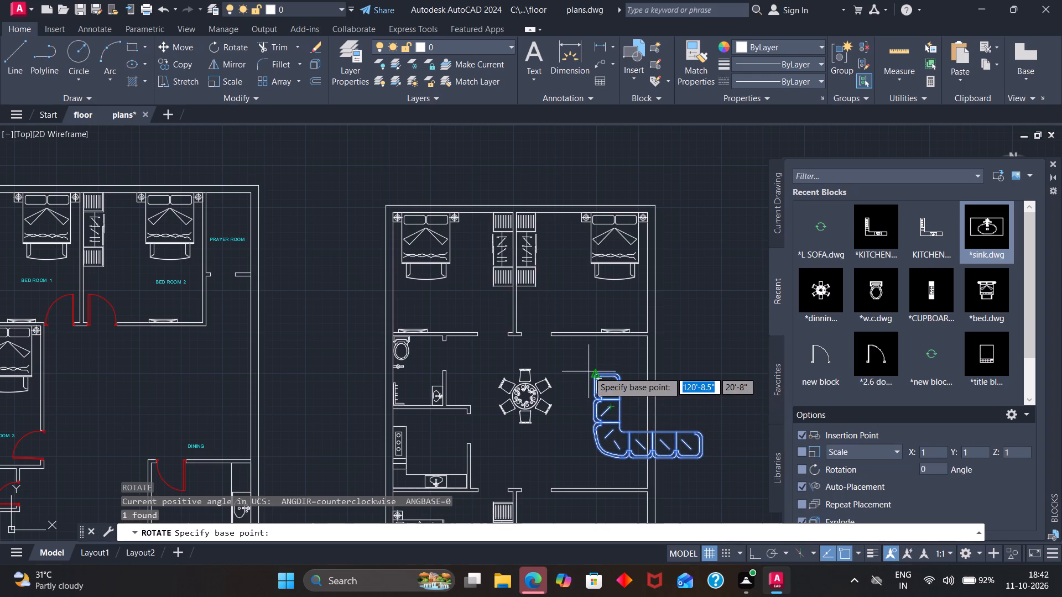
click(591, 374)
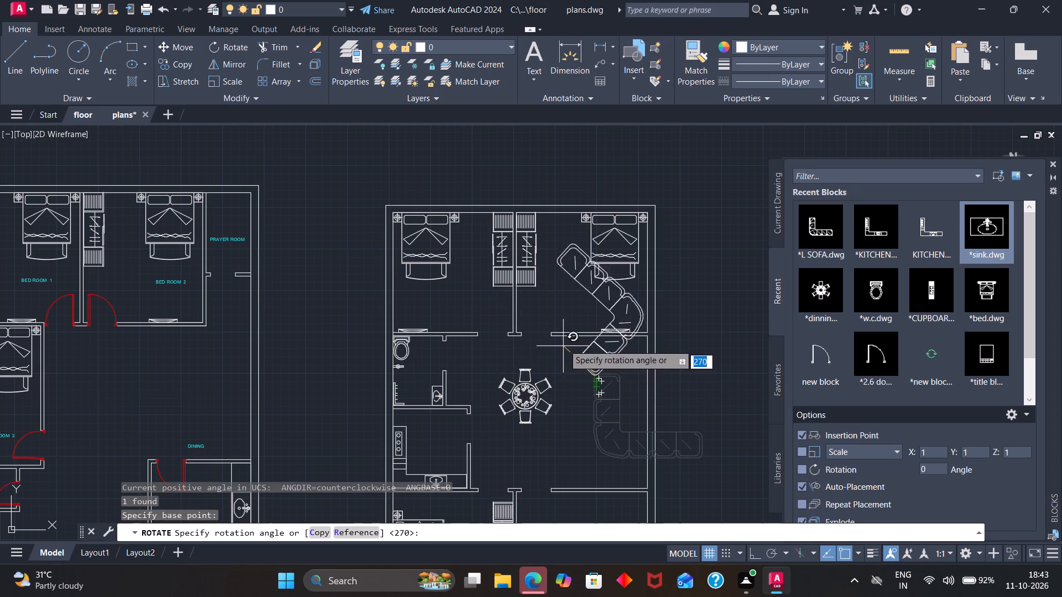
click(596, 346)
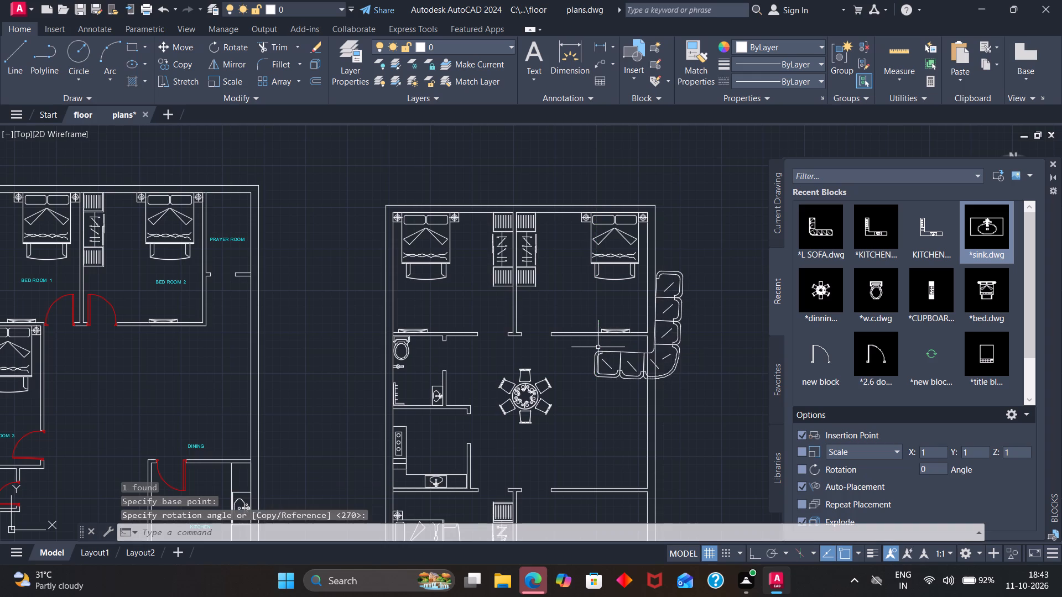
Move the L-shaped sofa into the lower-right corner of the third plan's central hall, beside the outer wall.
click(678, 364)
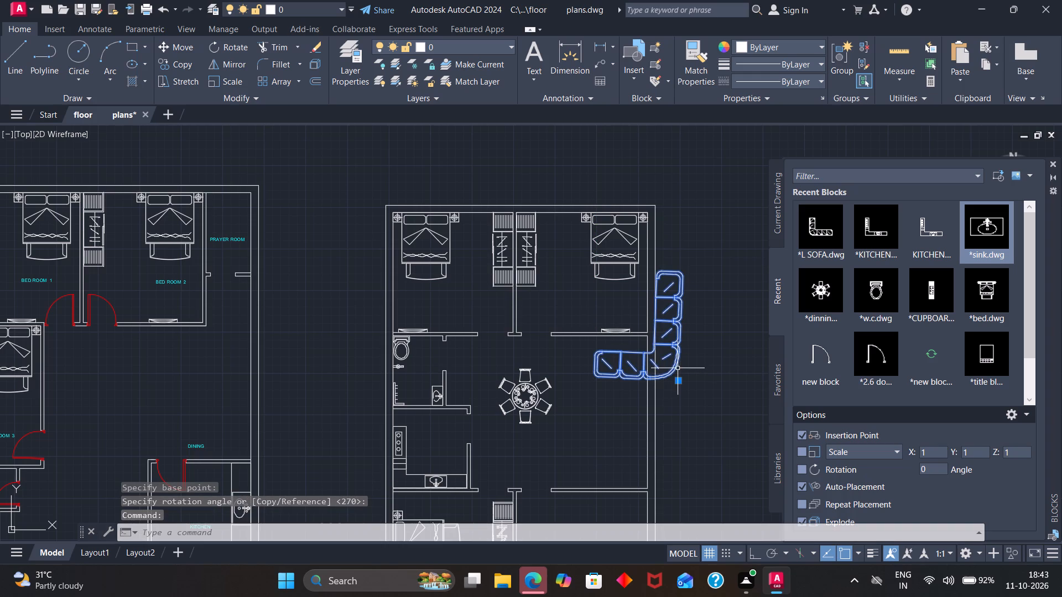
key(m)
key(Return)
click(678, 354)
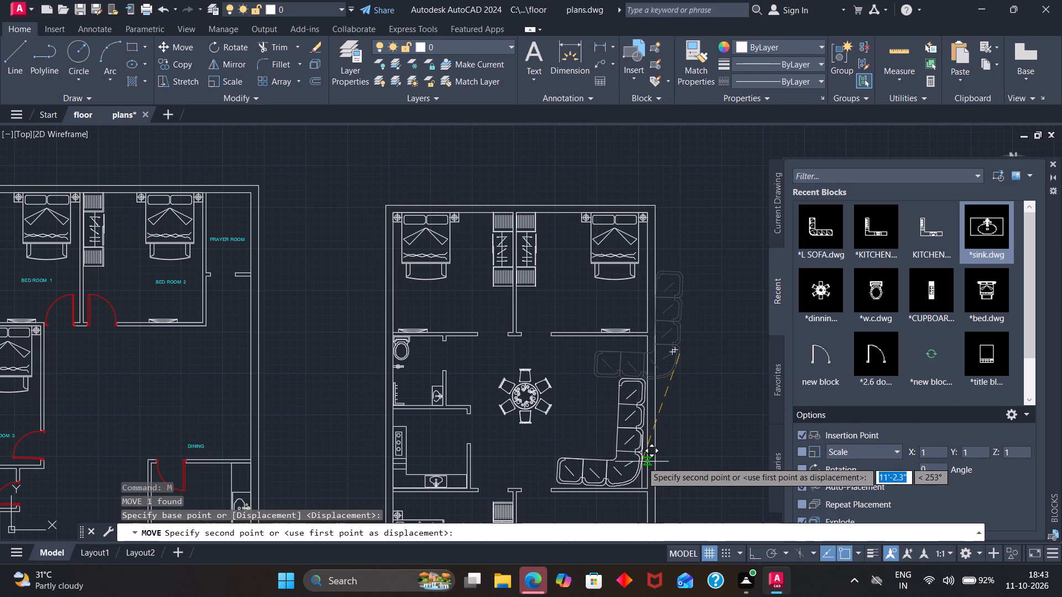
click(642, 460)
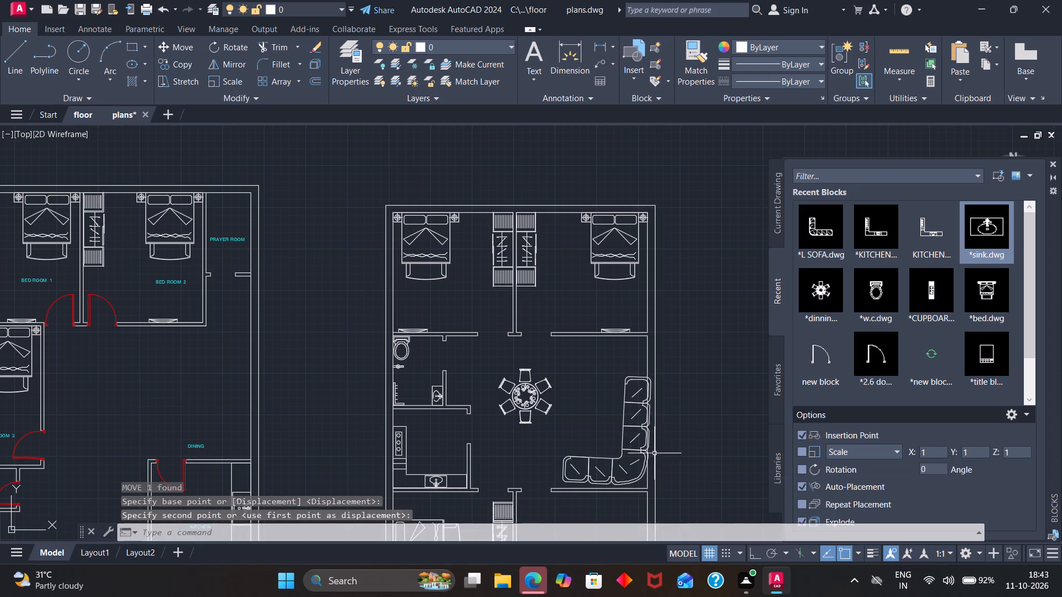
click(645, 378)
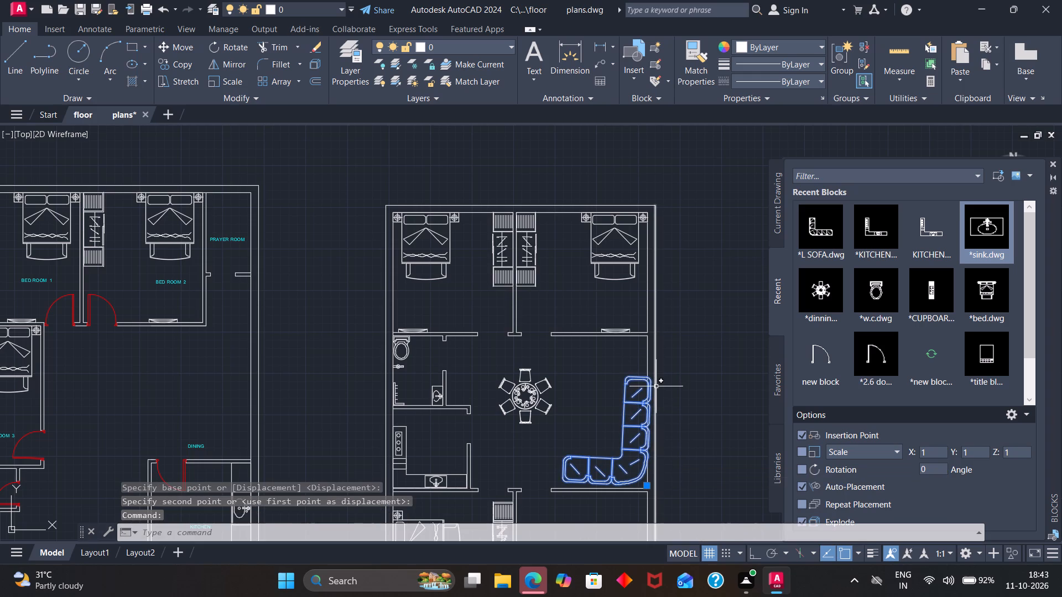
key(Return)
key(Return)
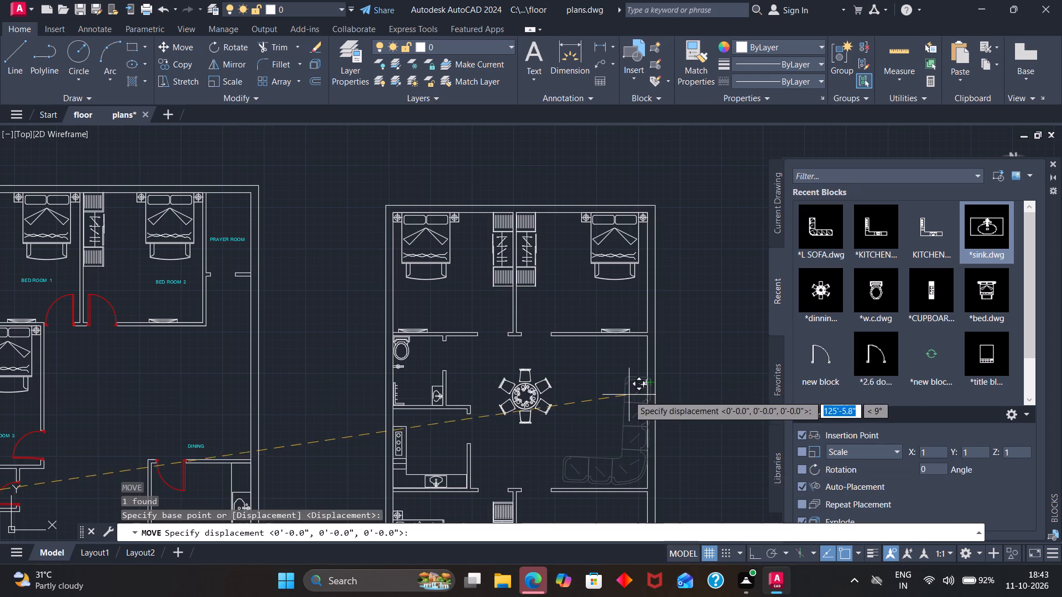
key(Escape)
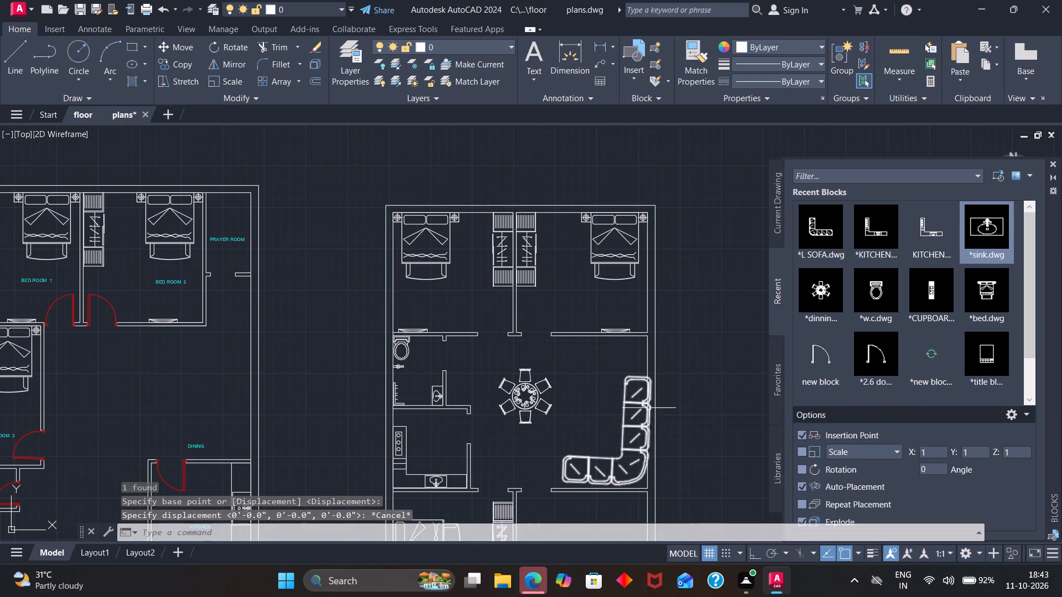
Shift the L-shaped sofa slightly left so its long leg sits just inside the hall's right wall.
key(Return)
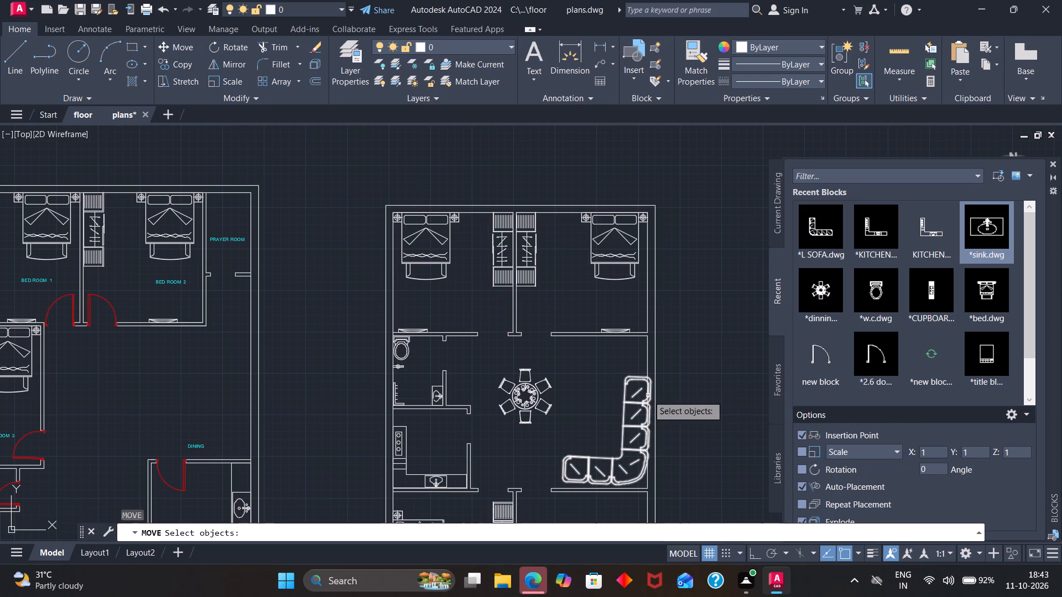
click(643, 396)
click(645, 397)
click(646, 397)
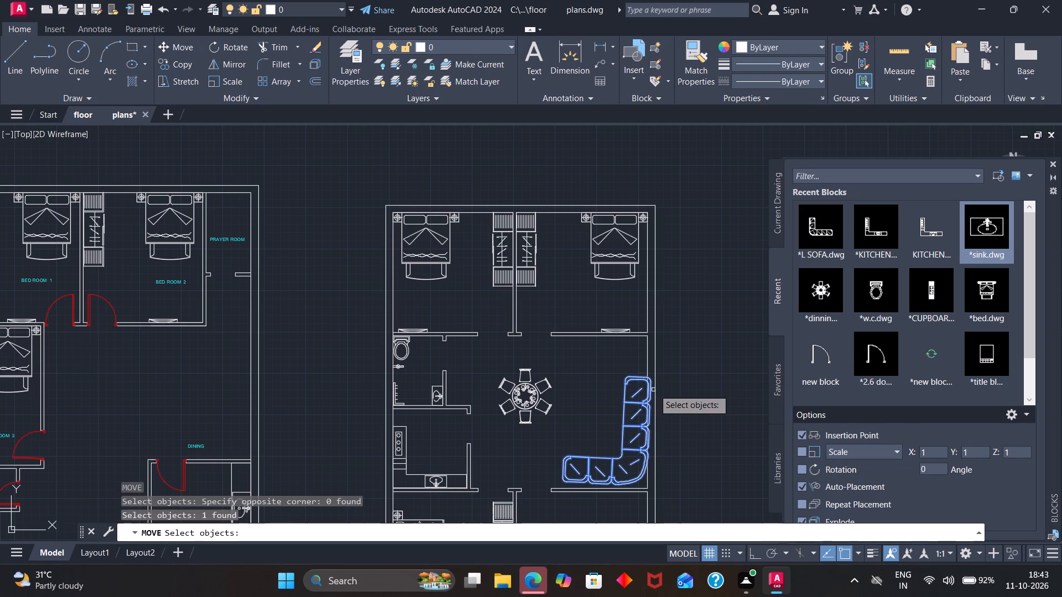
key(Return)
click(649, 381)
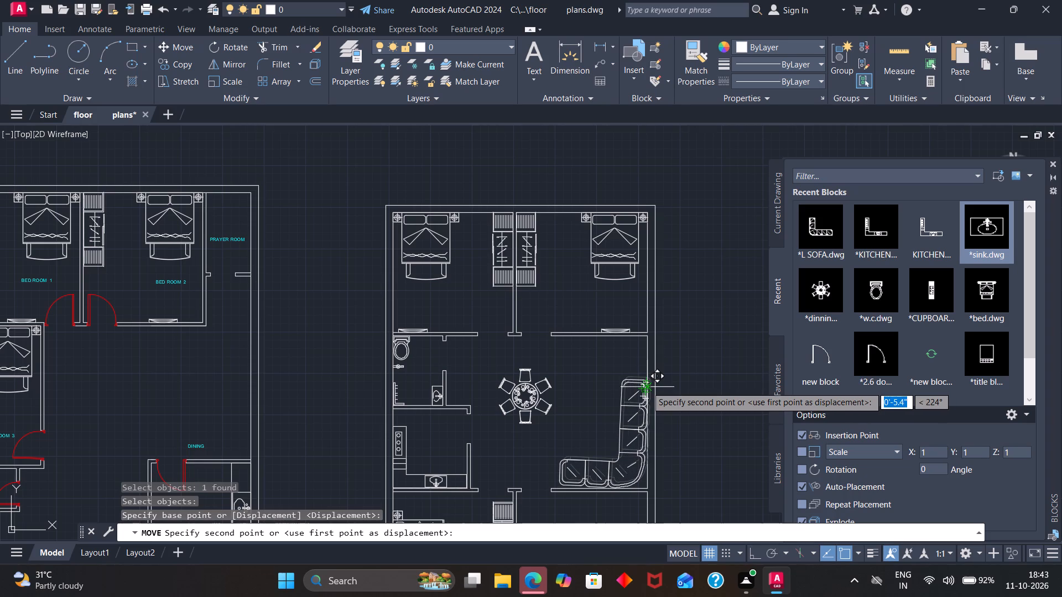
click(642, 384)
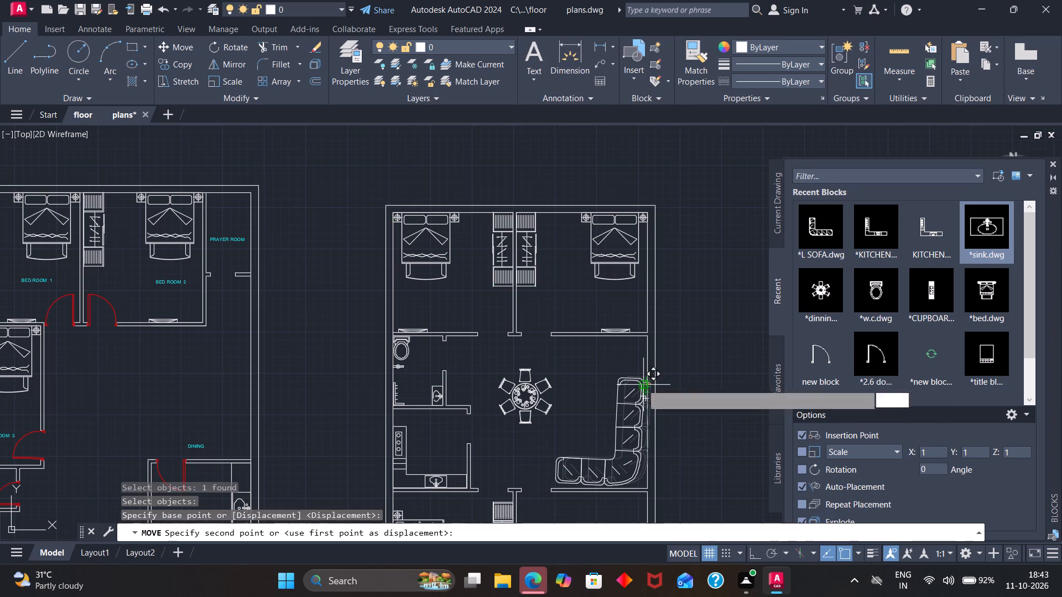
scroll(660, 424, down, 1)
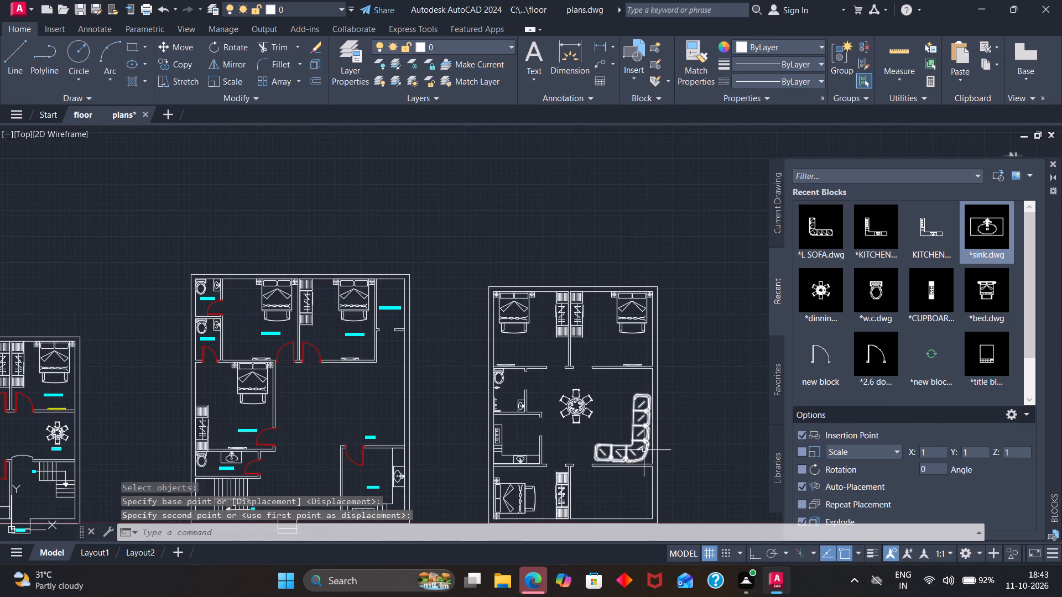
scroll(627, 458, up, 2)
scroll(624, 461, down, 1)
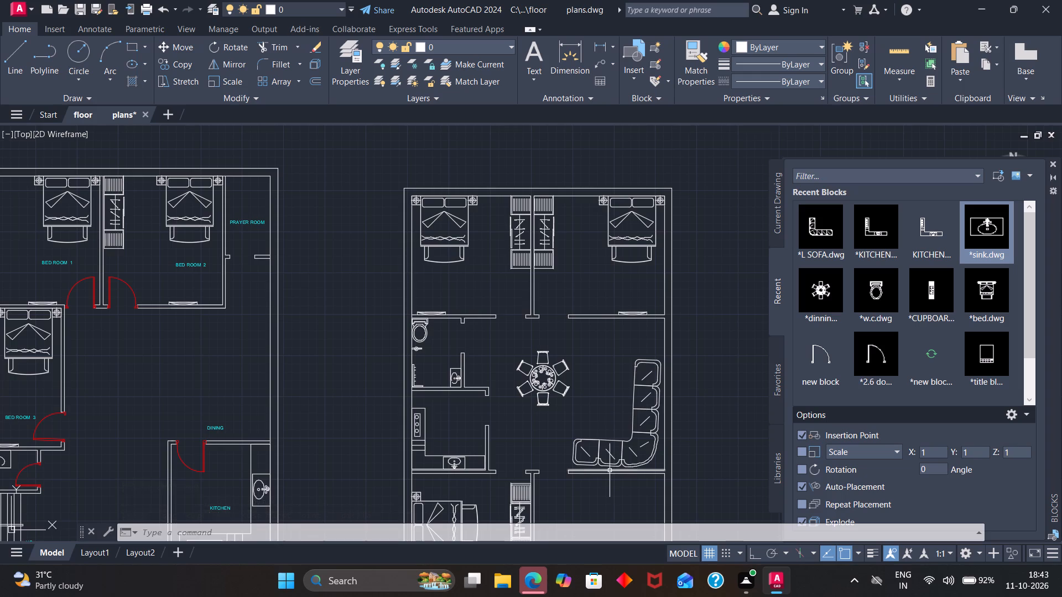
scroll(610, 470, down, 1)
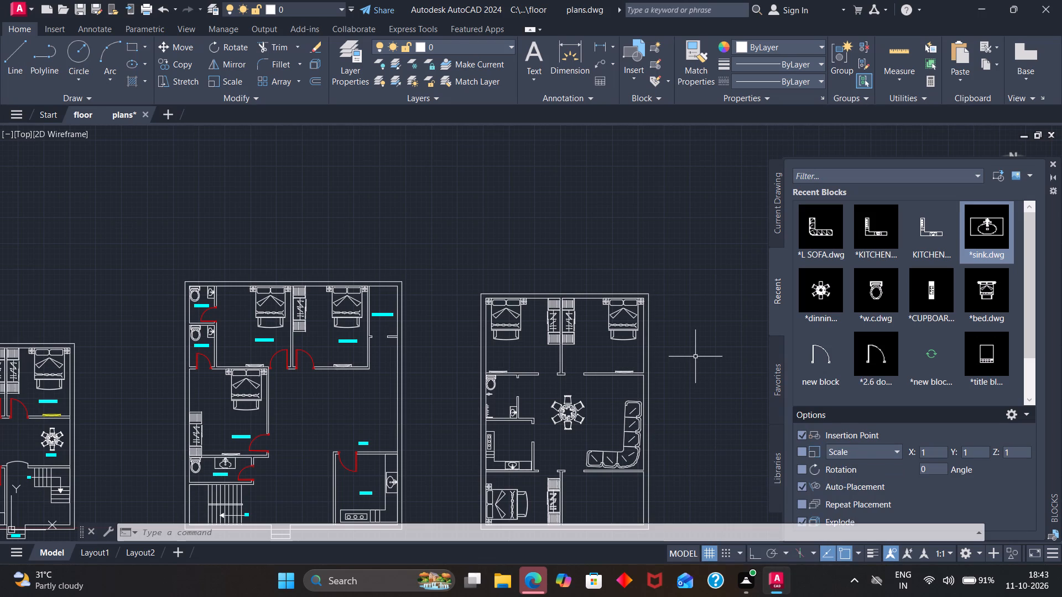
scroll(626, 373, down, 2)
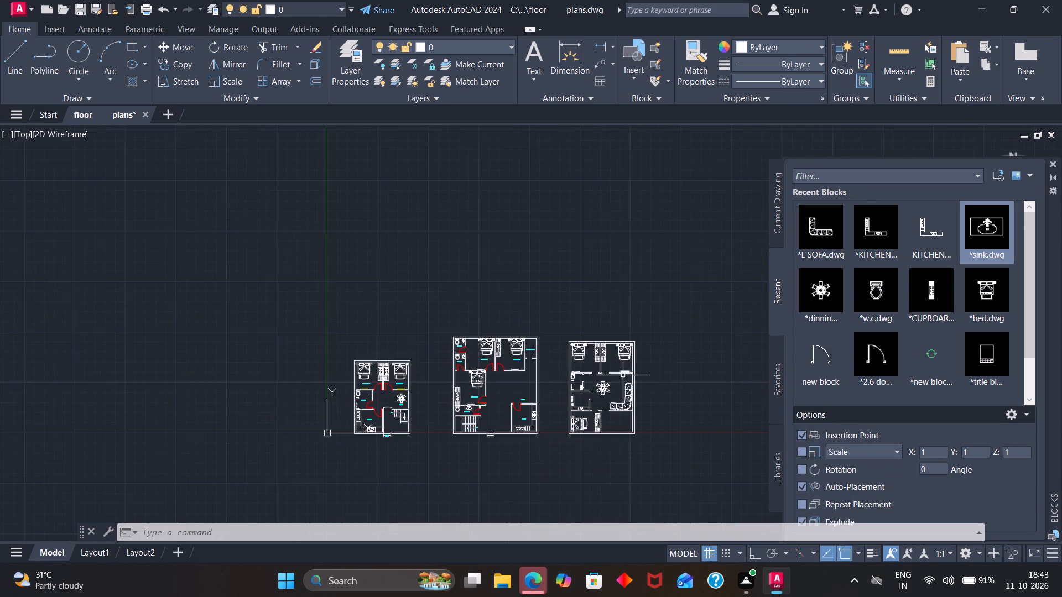
Assign the two TV units in the third plan's upper bedrooms and the second plan's three bedroom TV units to the tv layer.
scroll(601, 397, up, 2)
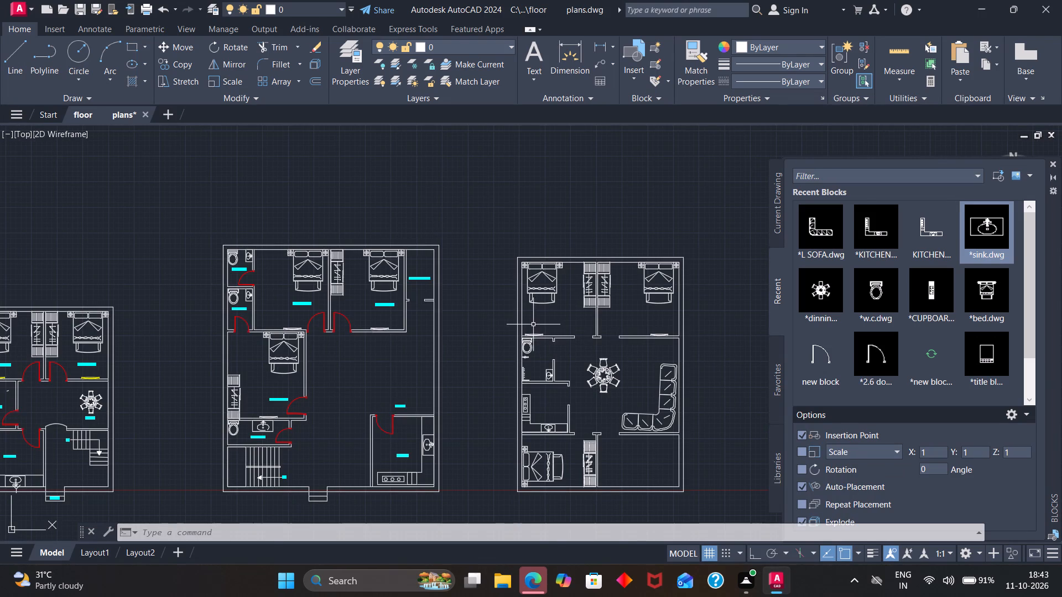
scroll(533, 325, up, 2)
click(535, 347)
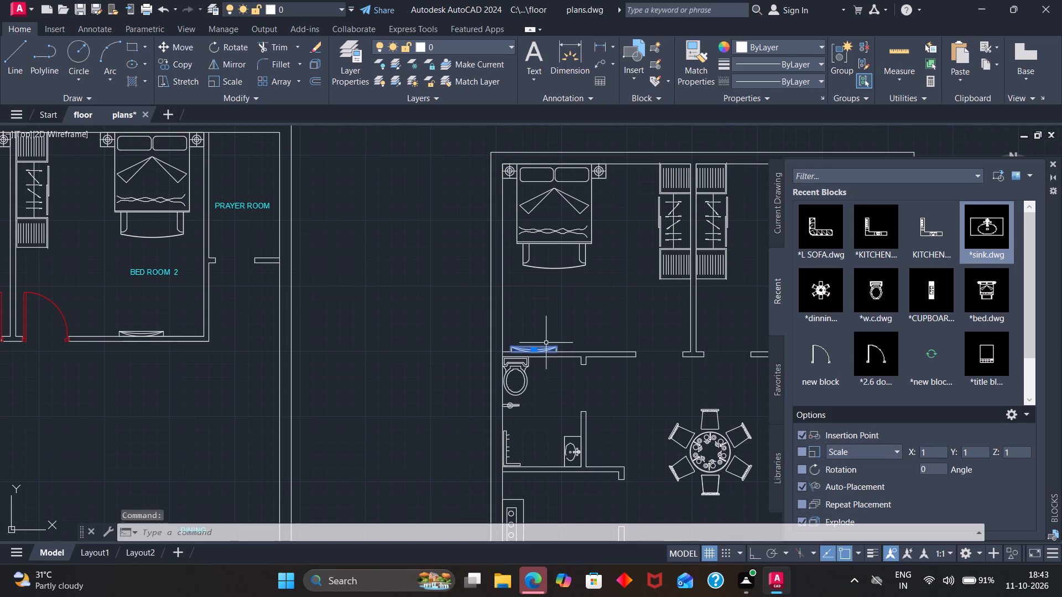
scroll(619, 317, down, 2)
scroll(709, 324, up, 3)
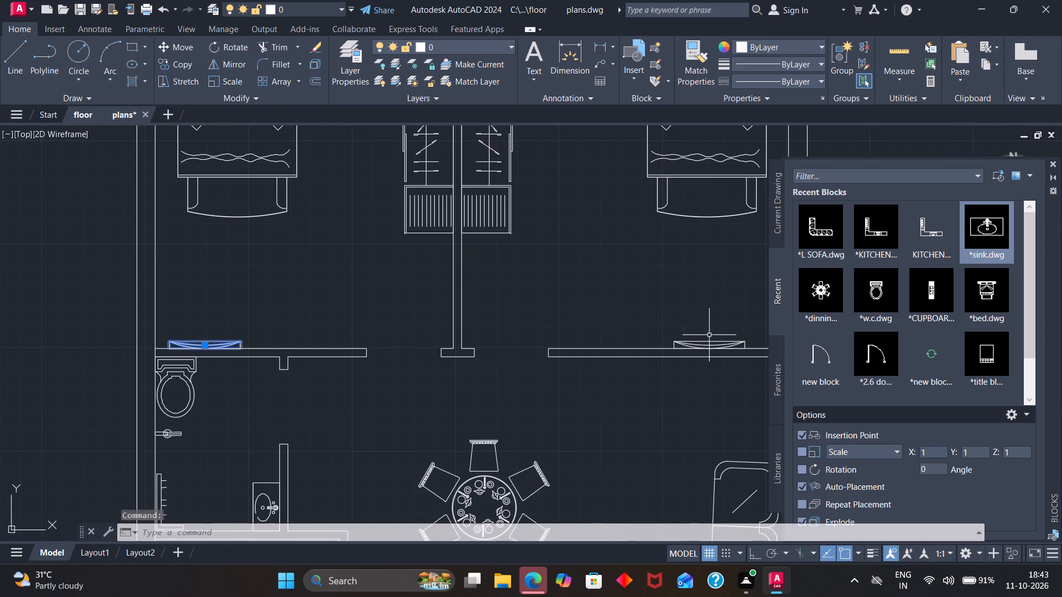
click(709, 342)
scroll(560, 316, down, 2)
scroll(378, 310, down, 2)
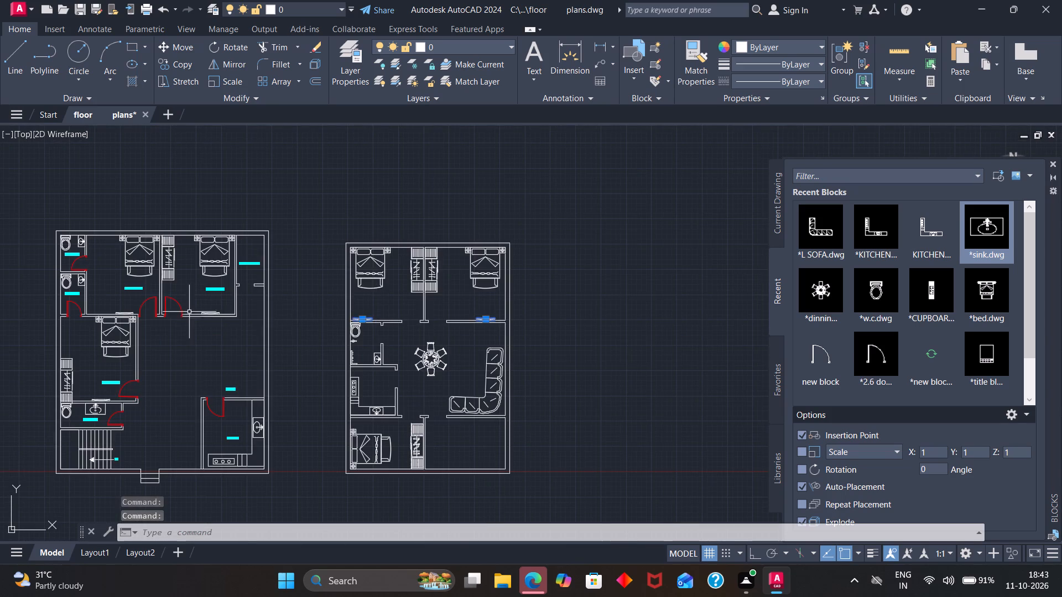
scroll(153, 294, down, 1)
scroll(123, 303, up, 3)
click(163, 311)
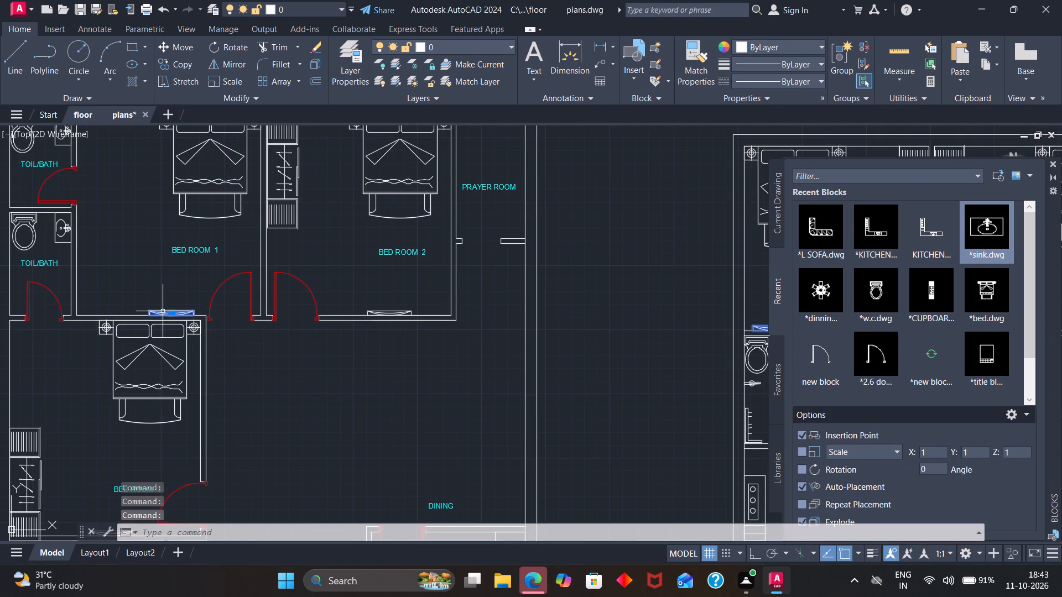
click(382, 311)
scroll(382, 311, down, 2)
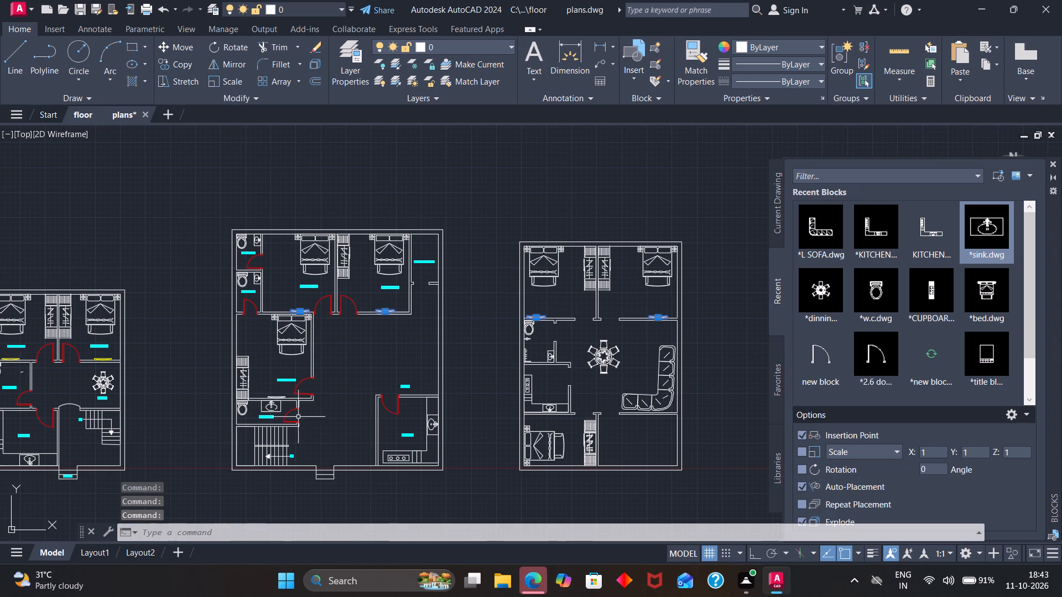
scroll(264, 394, up, 3)
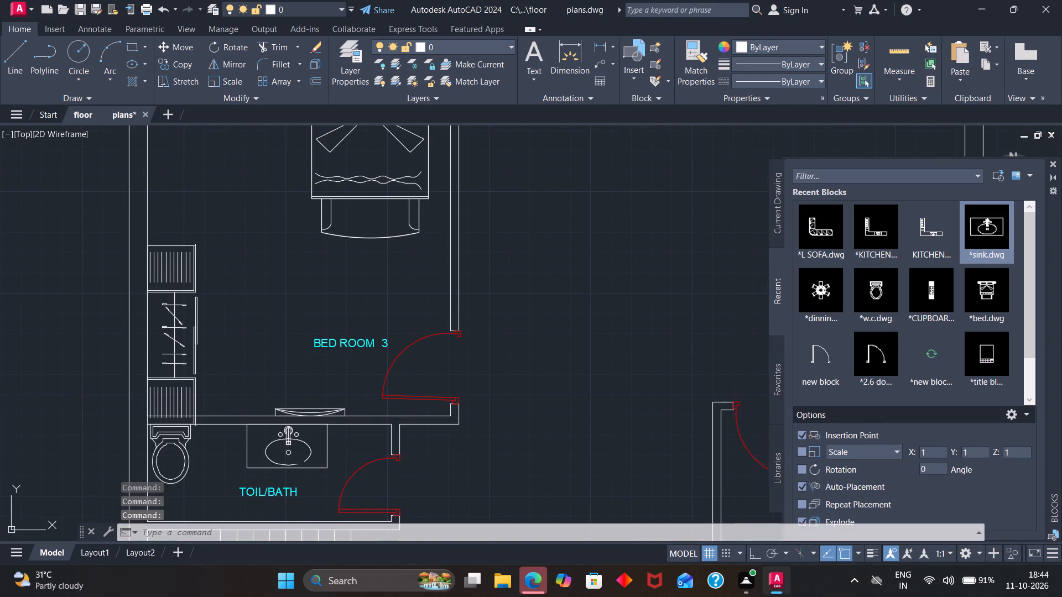
click(307, 410)
click(512, 43)
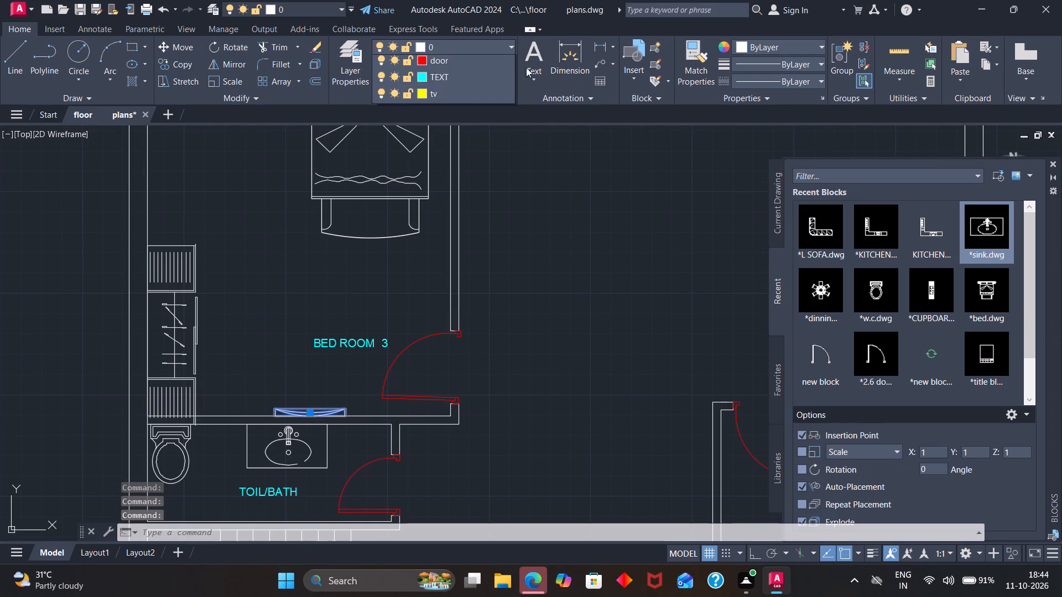
click(421, 109)
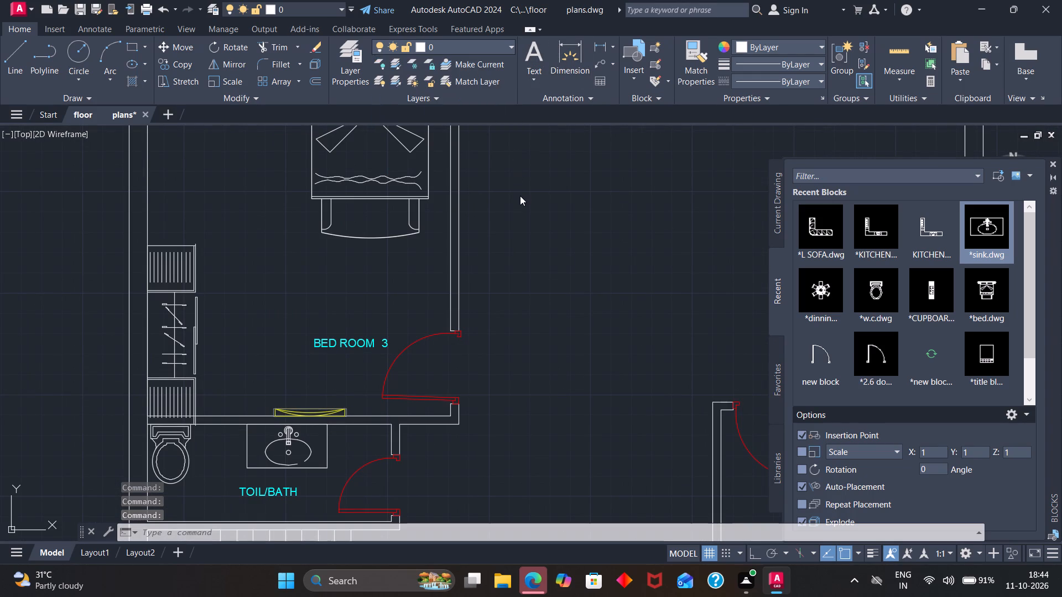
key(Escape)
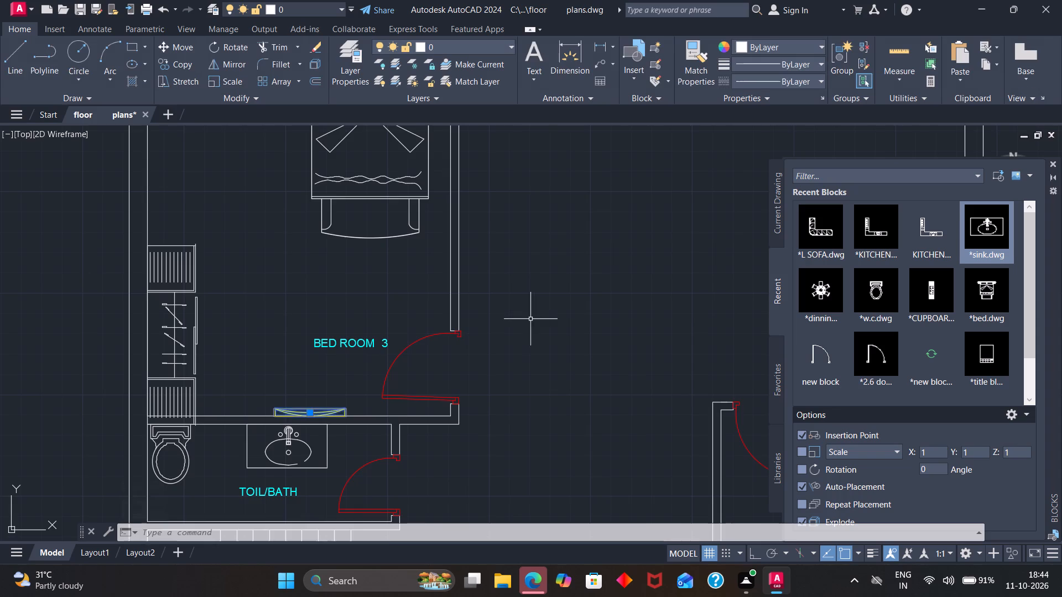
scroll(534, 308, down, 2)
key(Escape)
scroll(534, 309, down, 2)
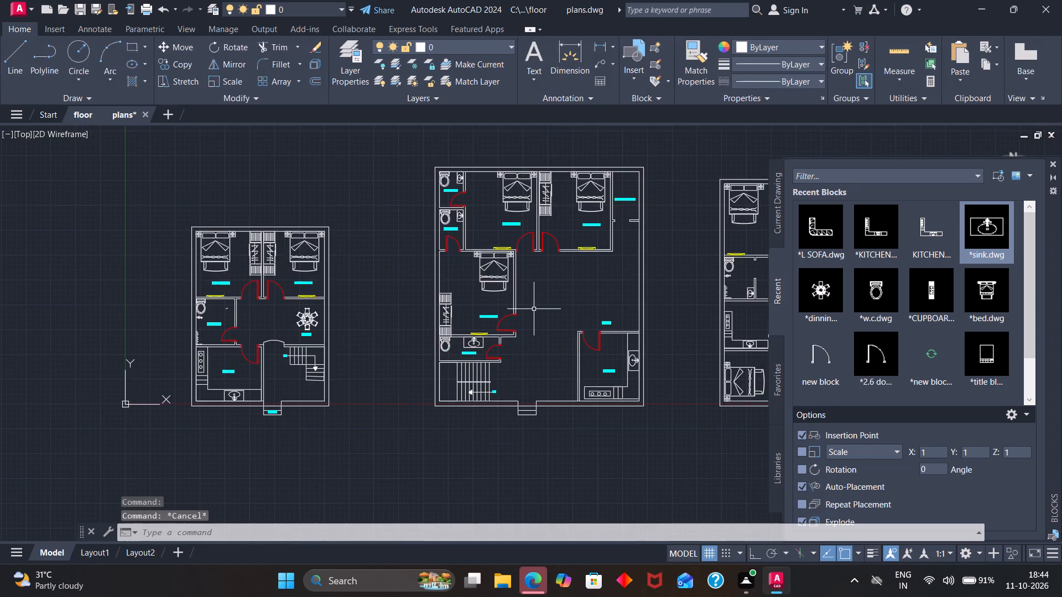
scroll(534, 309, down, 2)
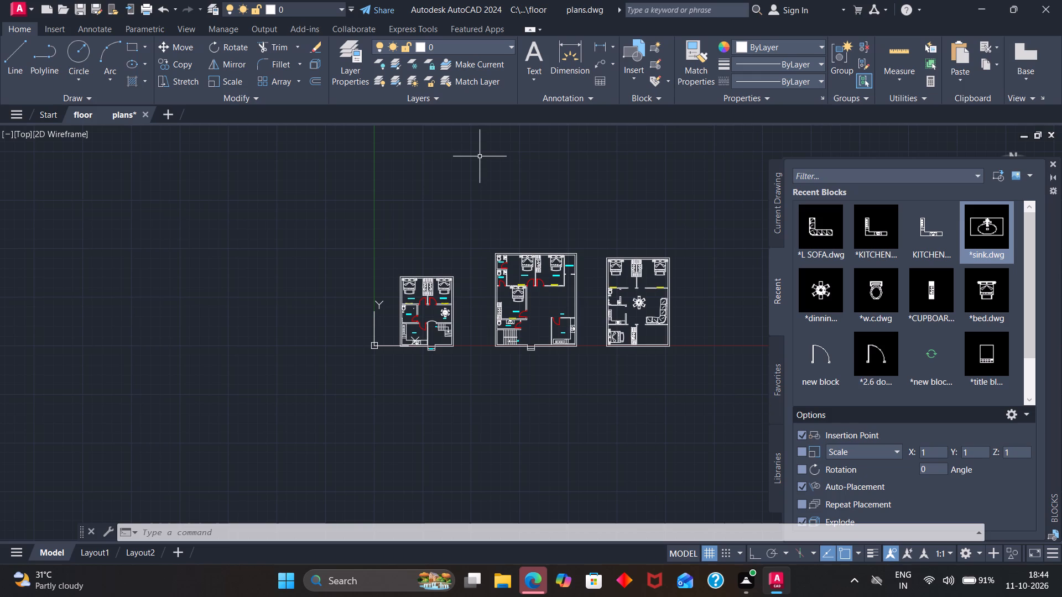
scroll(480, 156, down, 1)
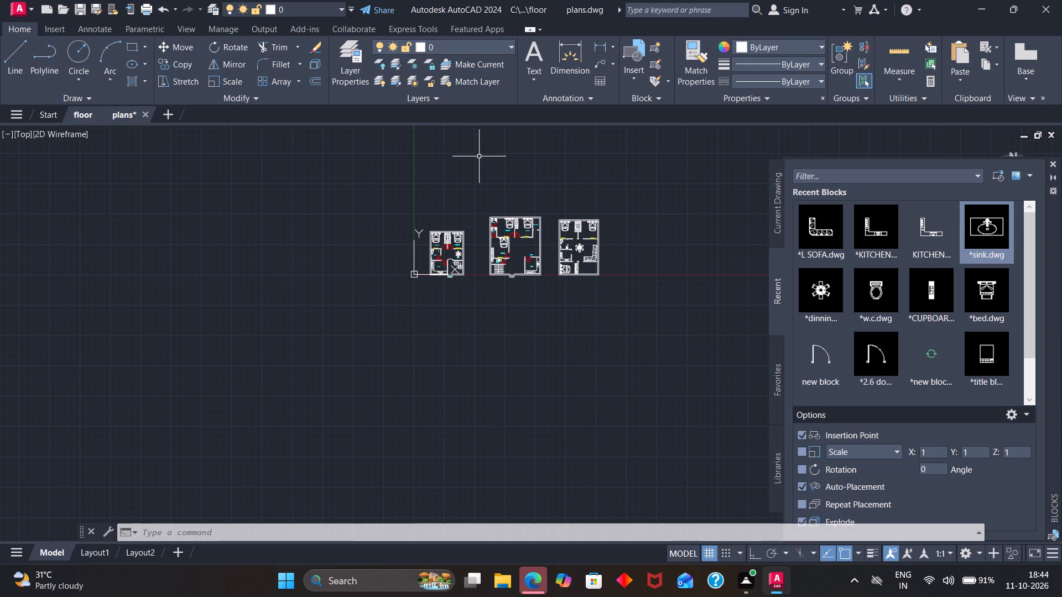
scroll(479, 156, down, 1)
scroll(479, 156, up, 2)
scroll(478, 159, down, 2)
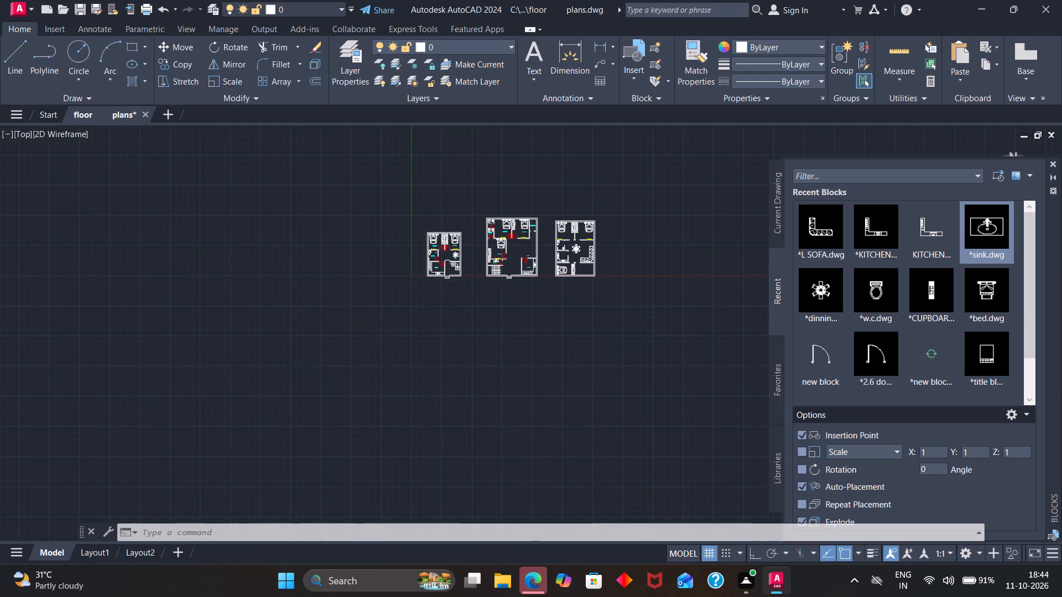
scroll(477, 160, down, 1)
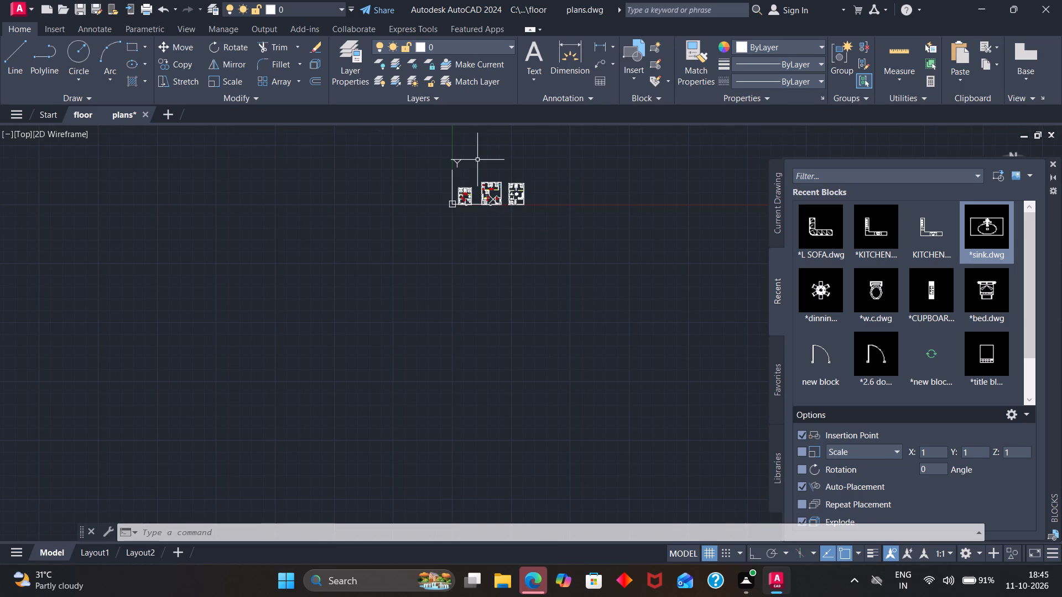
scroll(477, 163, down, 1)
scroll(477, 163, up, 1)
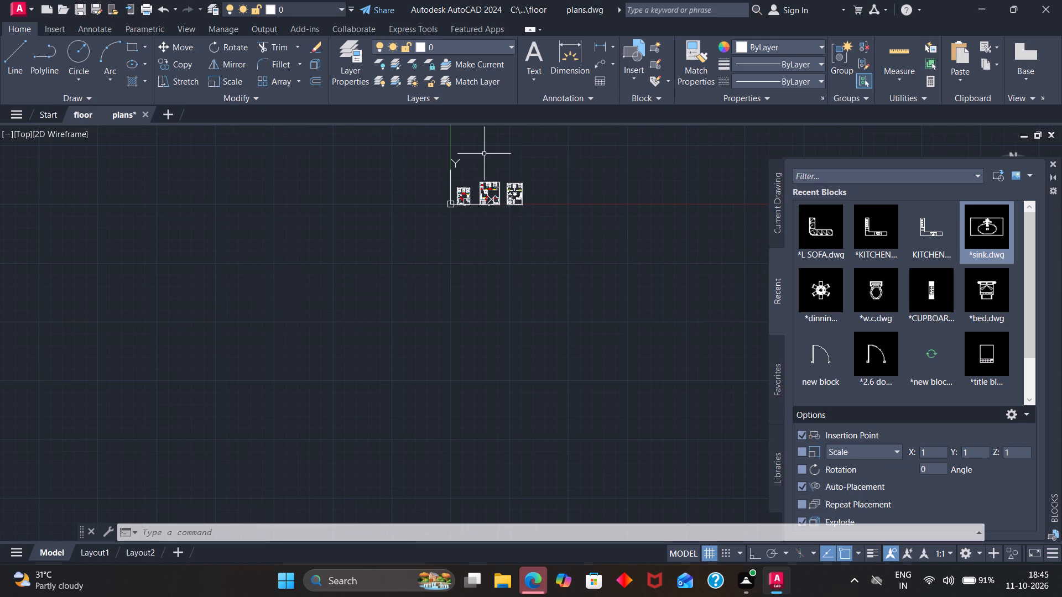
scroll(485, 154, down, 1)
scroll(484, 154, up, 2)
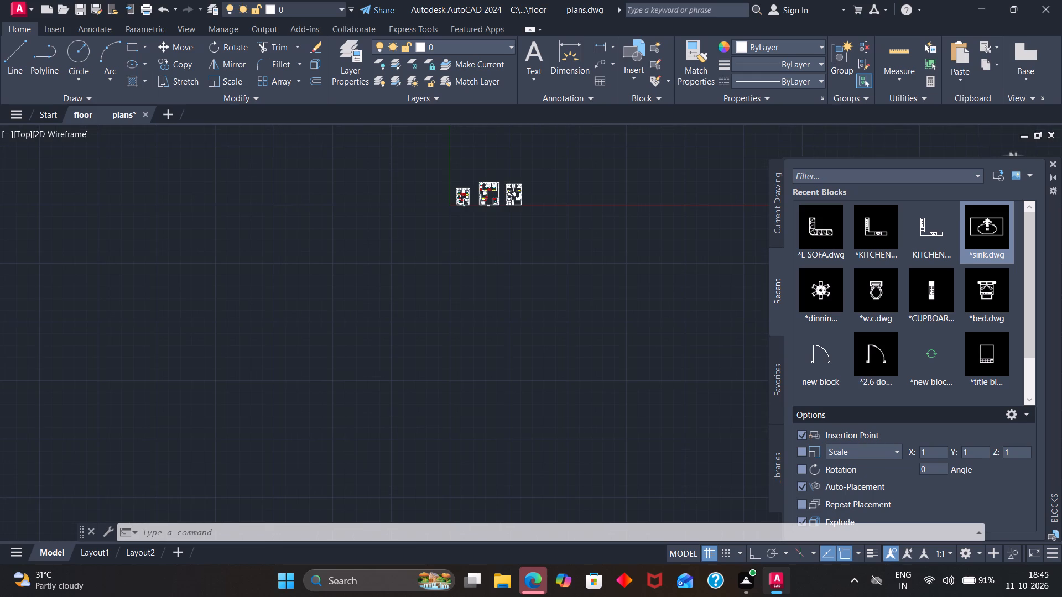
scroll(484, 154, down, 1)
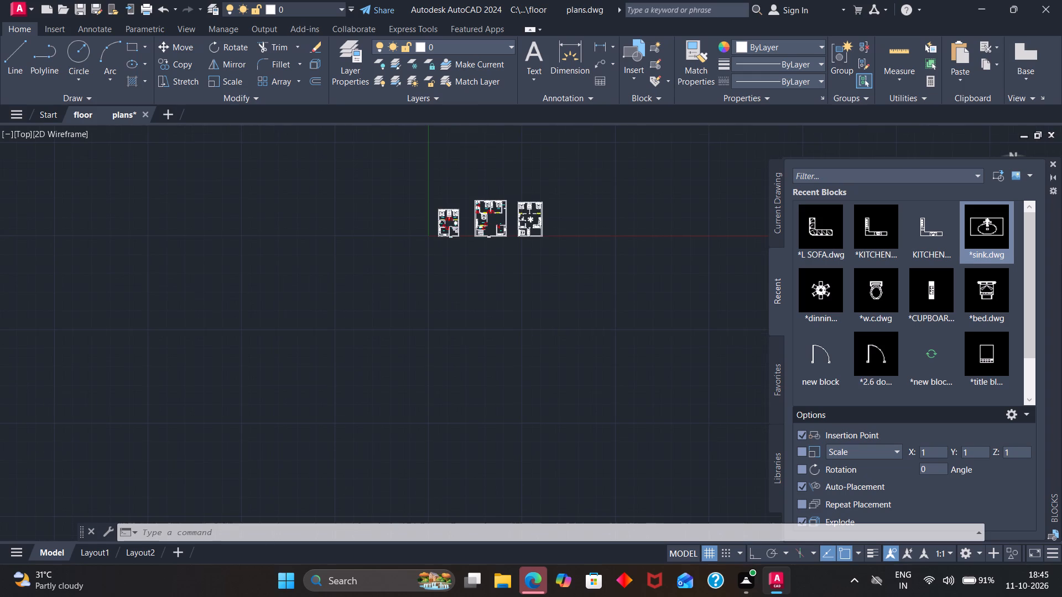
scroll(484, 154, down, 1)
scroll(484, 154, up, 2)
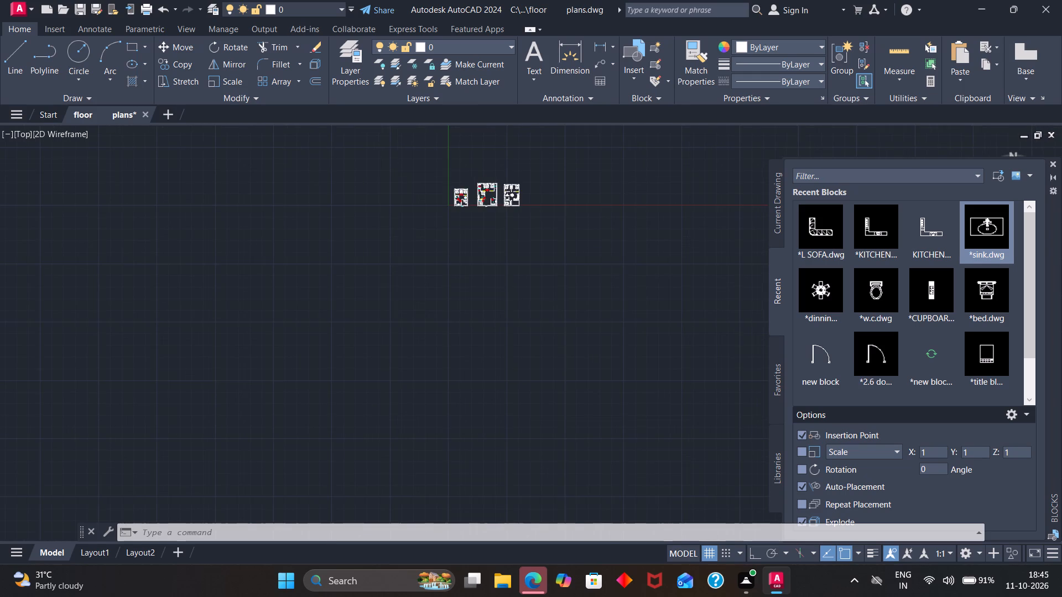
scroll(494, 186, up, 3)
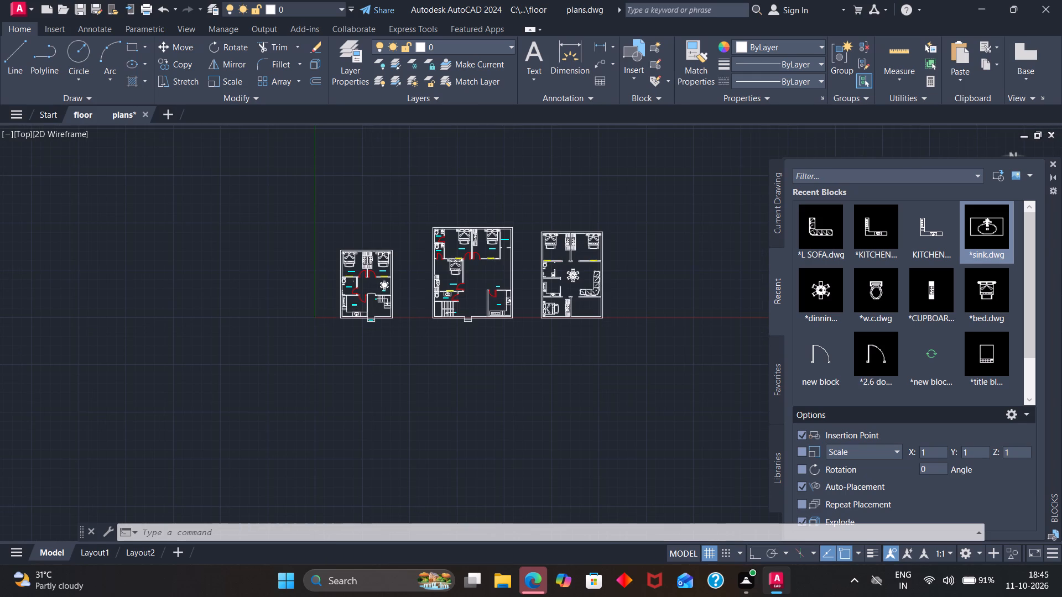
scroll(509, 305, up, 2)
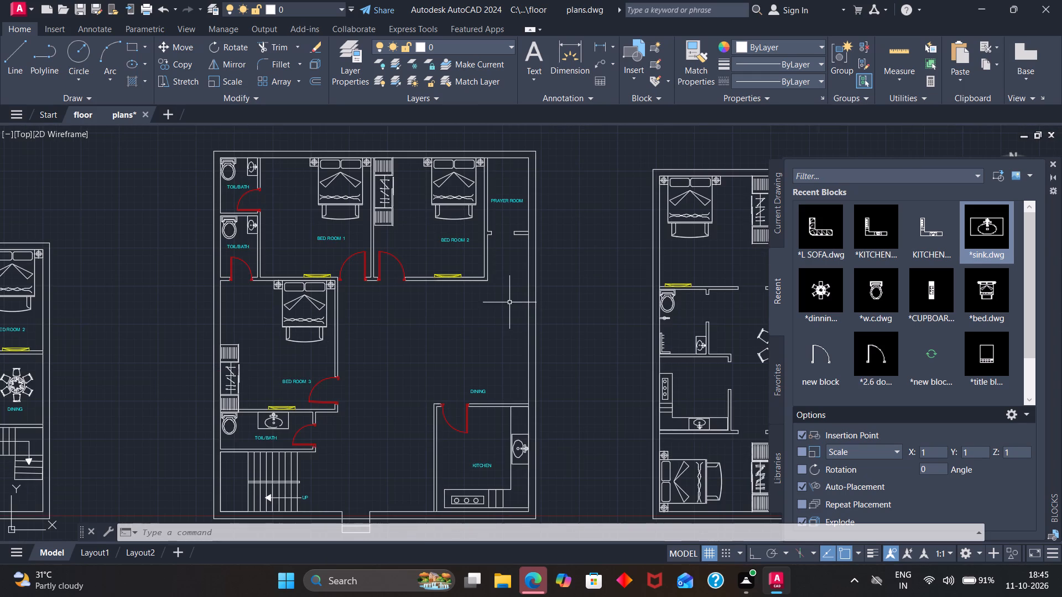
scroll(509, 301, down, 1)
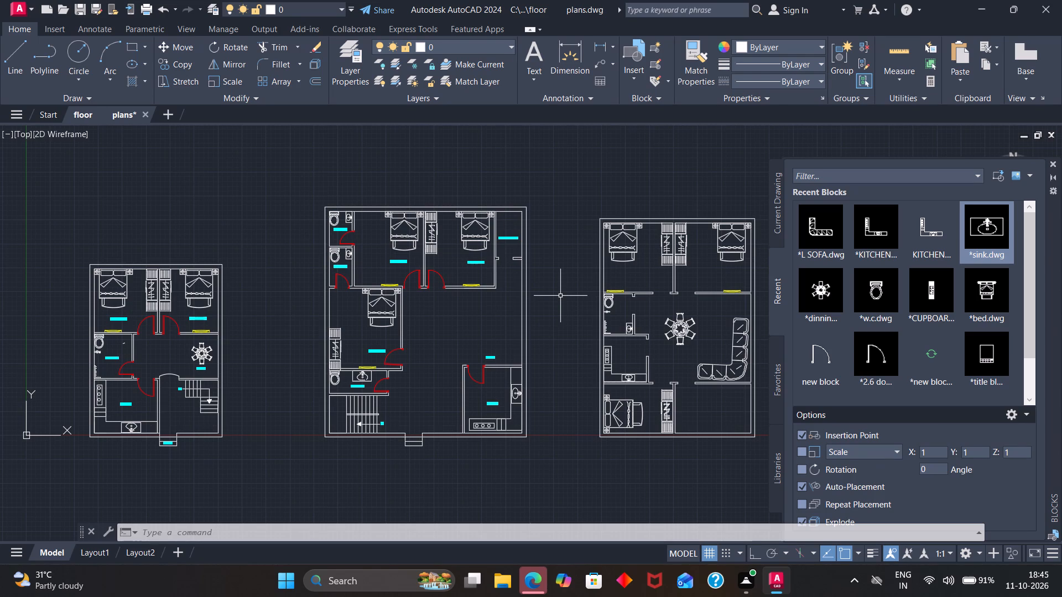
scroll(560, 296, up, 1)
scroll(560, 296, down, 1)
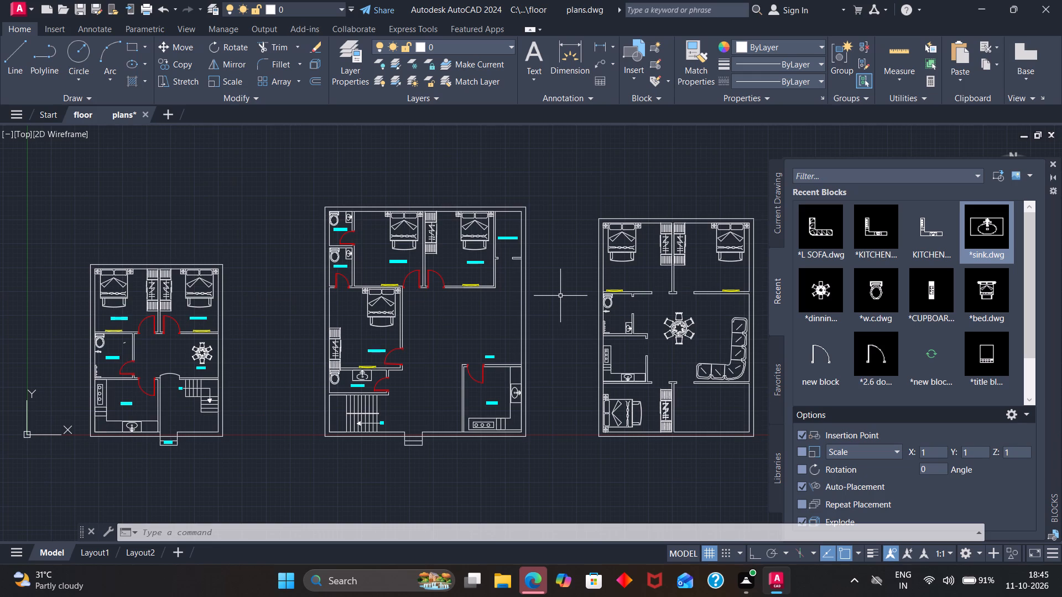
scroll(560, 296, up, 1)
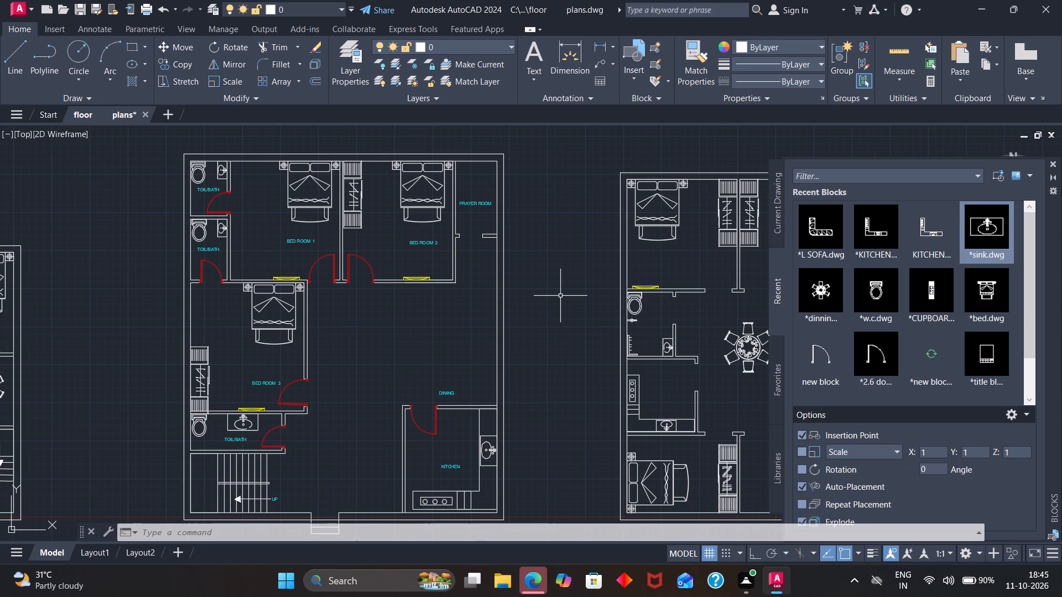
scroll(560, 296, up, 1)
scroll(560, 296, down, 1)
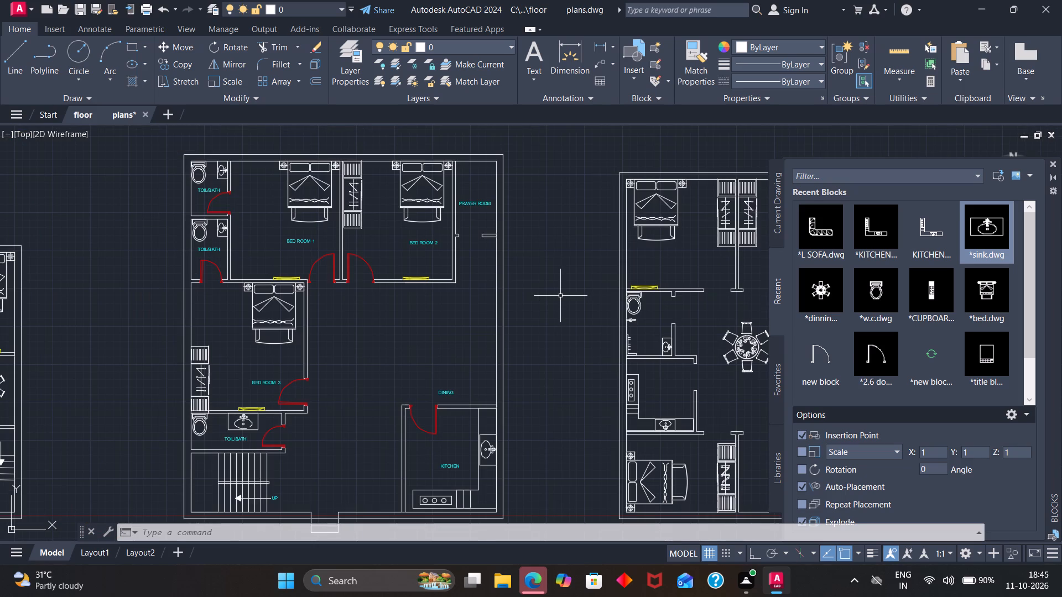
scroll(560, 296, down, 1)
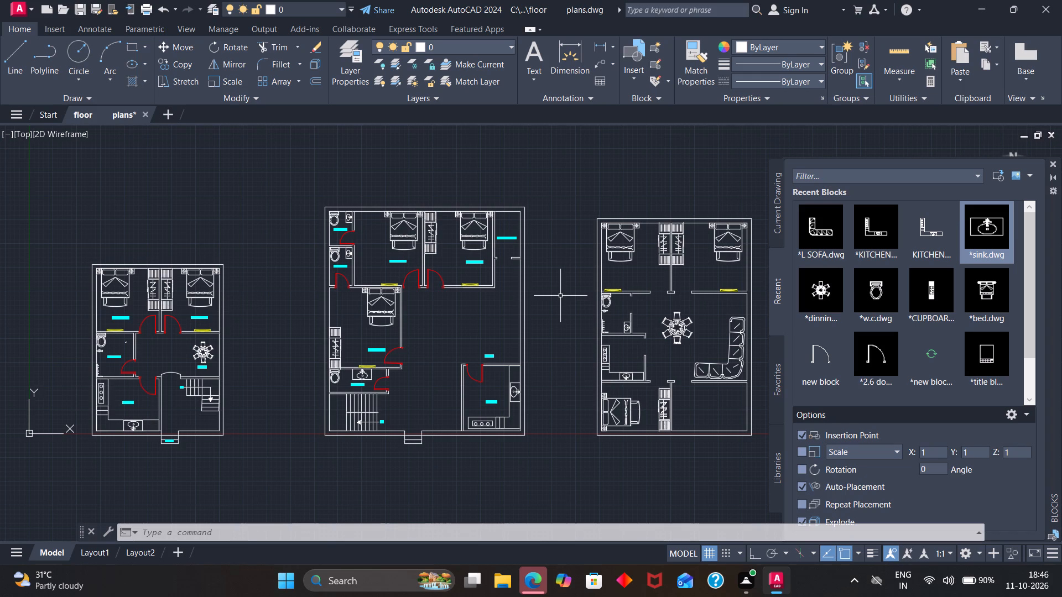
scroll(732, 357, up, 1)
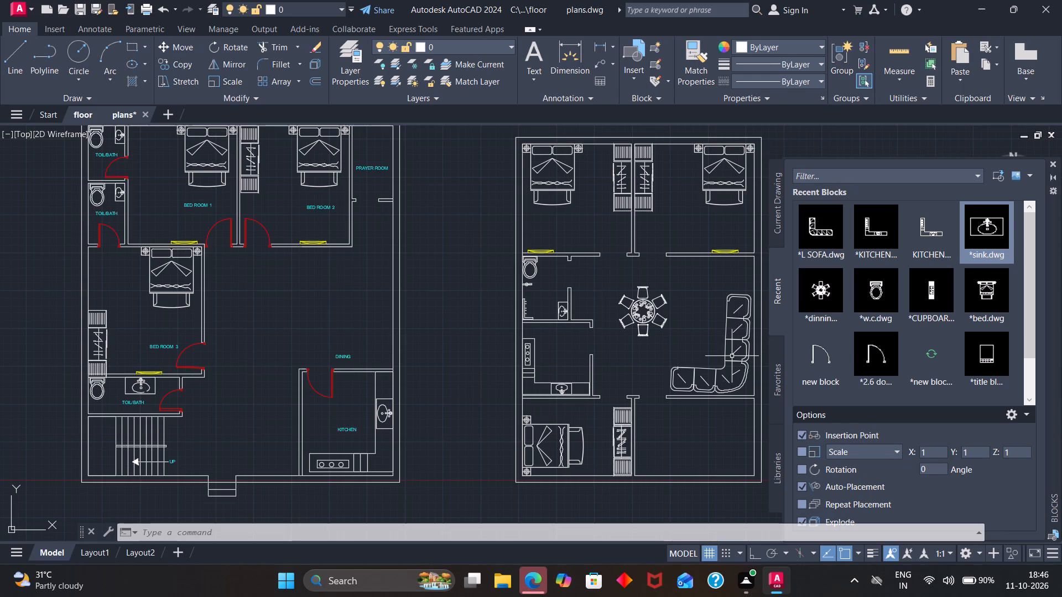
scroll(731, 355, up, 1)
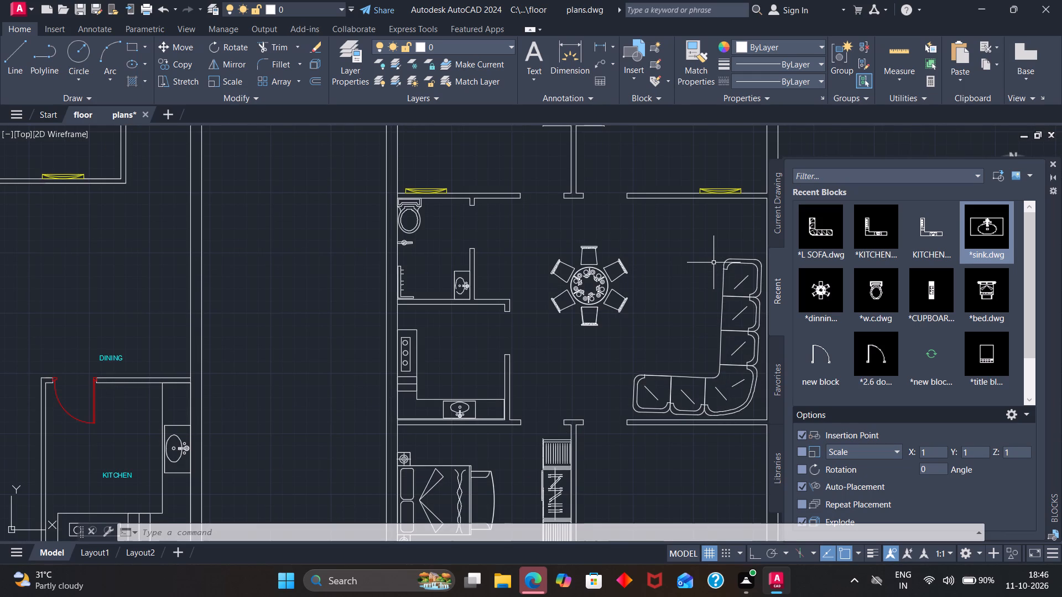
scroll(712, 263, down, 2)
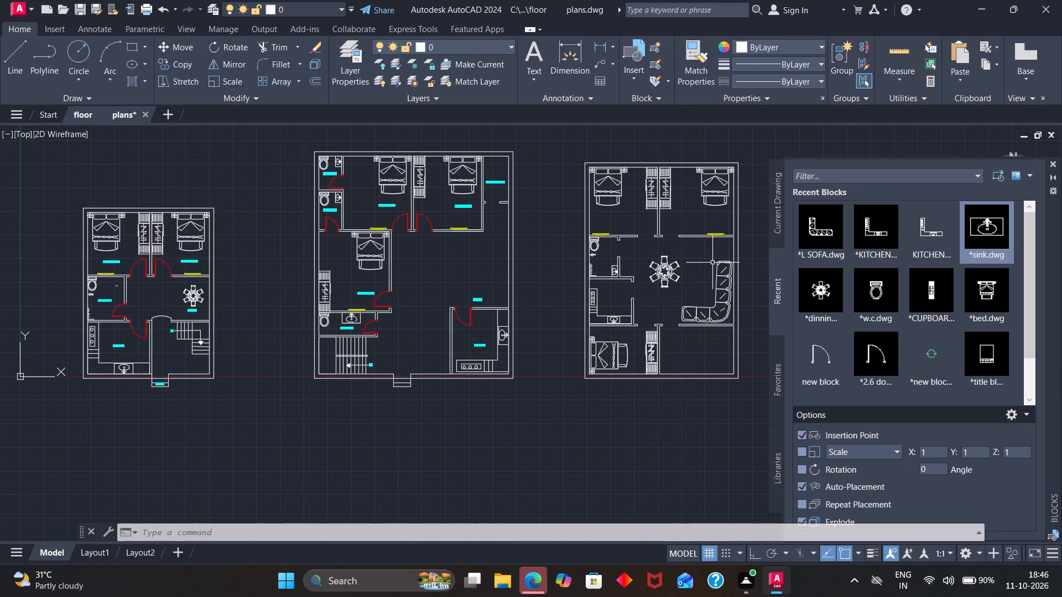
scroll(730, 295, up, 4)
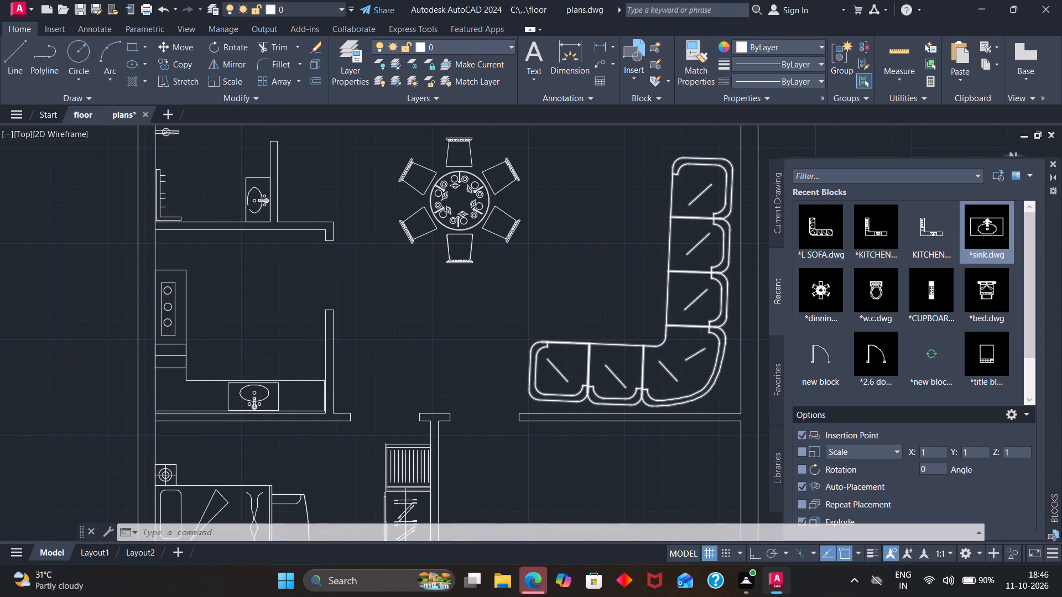
Copy the second plan's Bed Room 1 door into the third plan's upper-left bedroom opening, beside the central partition.
scroll(728, 295, down, 3)
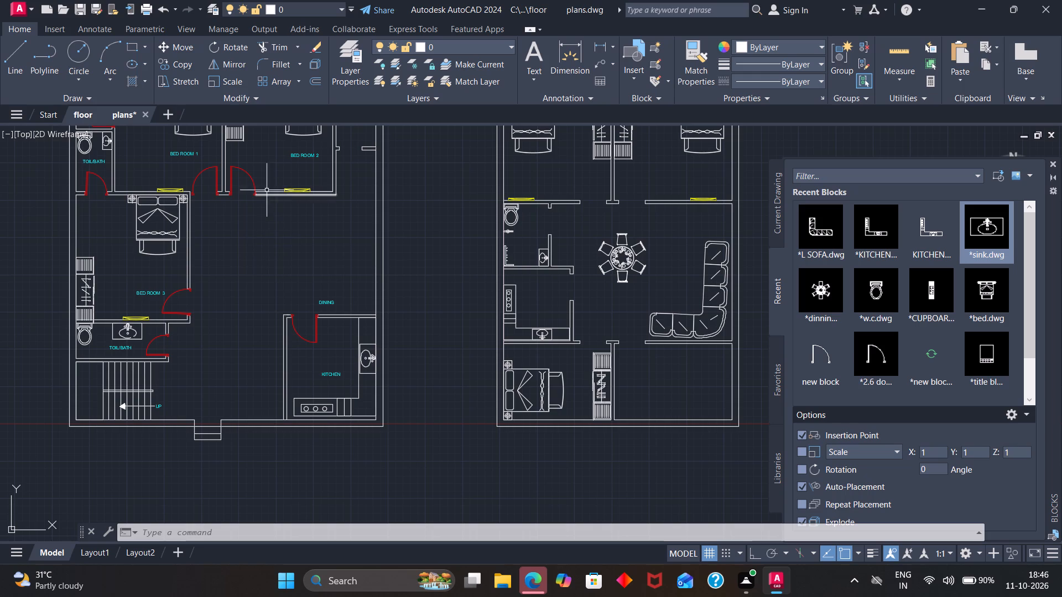
click(216, 193)
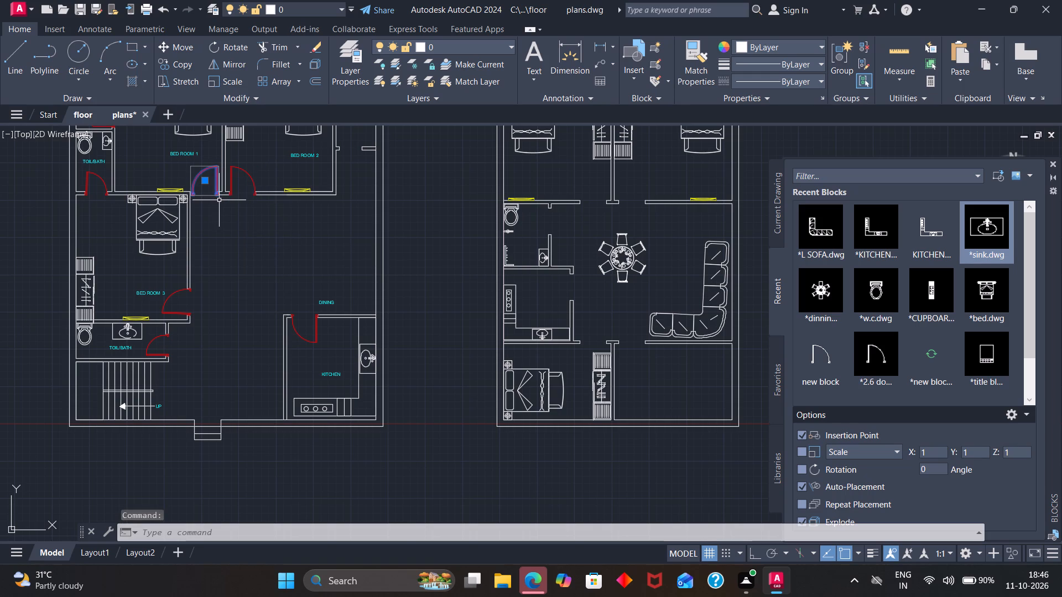
scroll(219, 200, up, 1)
text(CO)
key(Return)
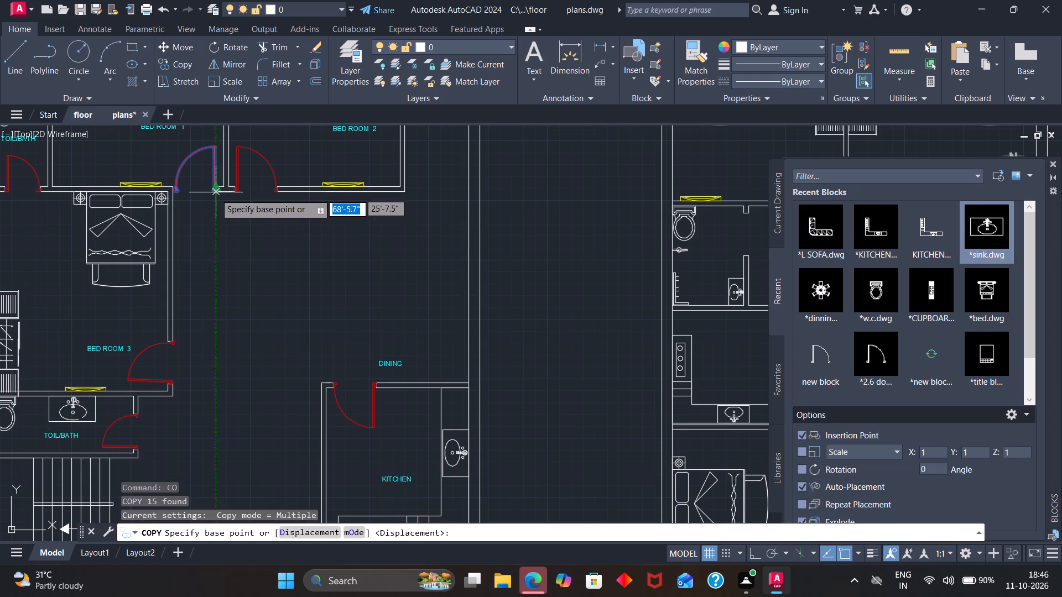
click(216, 193)
scroll(461, 219, down, 3)
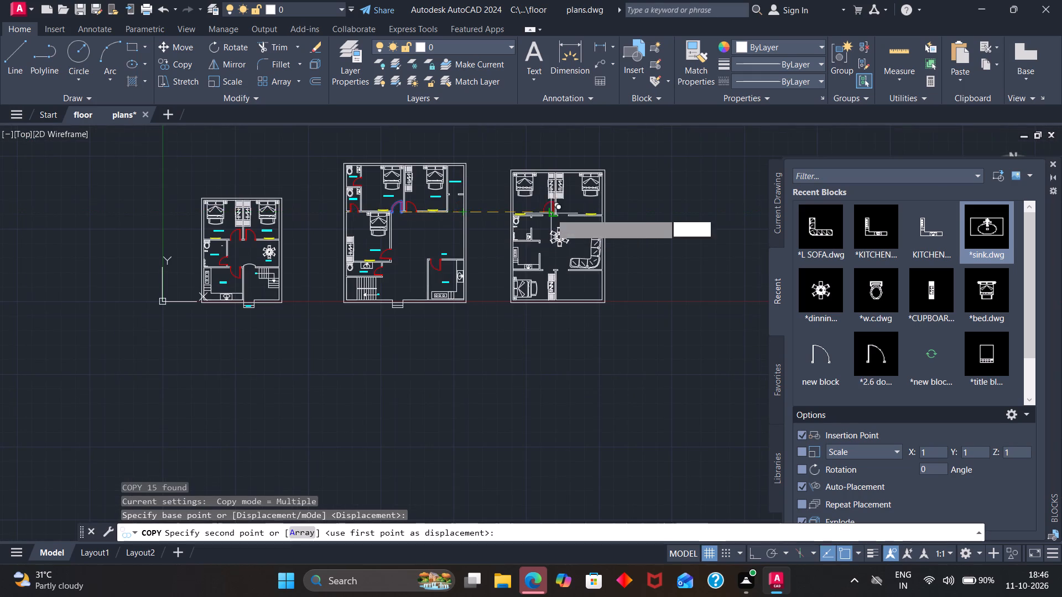
scroll(553, 216, up, 4)
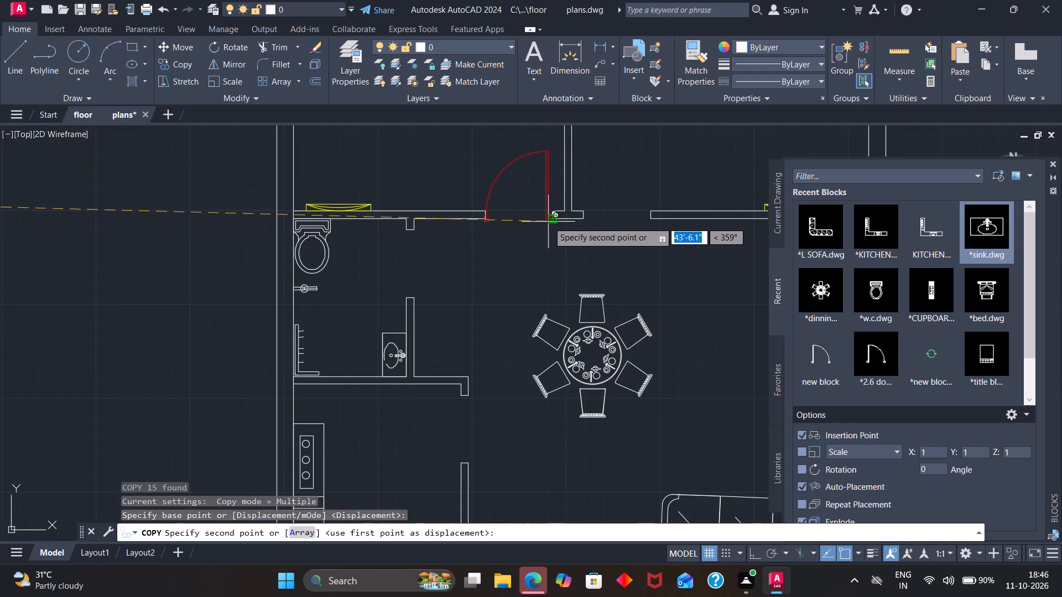
click(550, 221)
scroll(538, 239, down, 2)
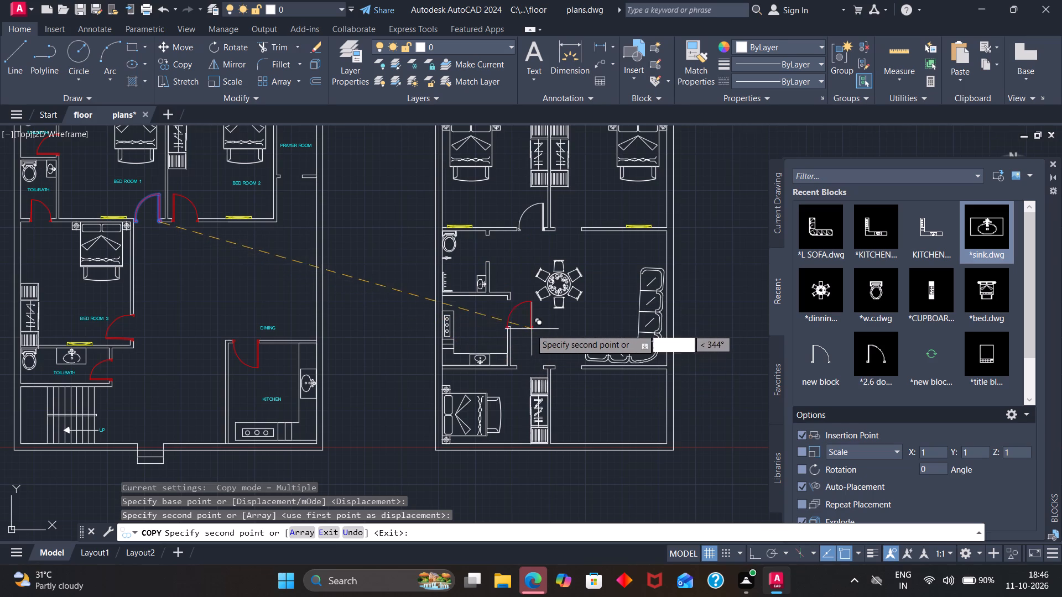
key(Escape)
Copy the second plan's Bed Room 2 door into the third plan's upper-right bedroom opening, beside the central partition.
key(space)
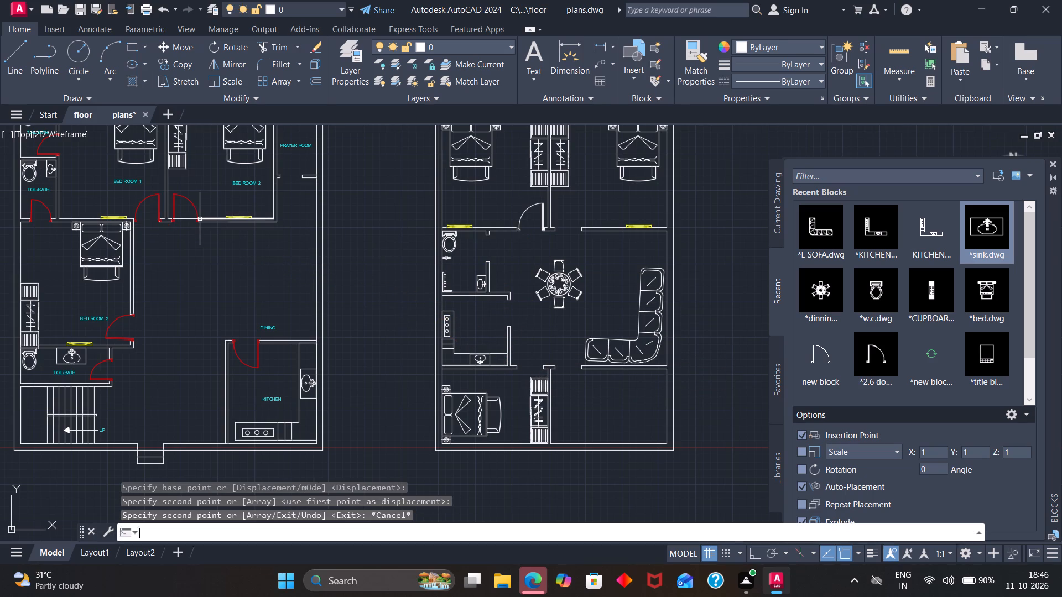
click(174, 216)
key(space)
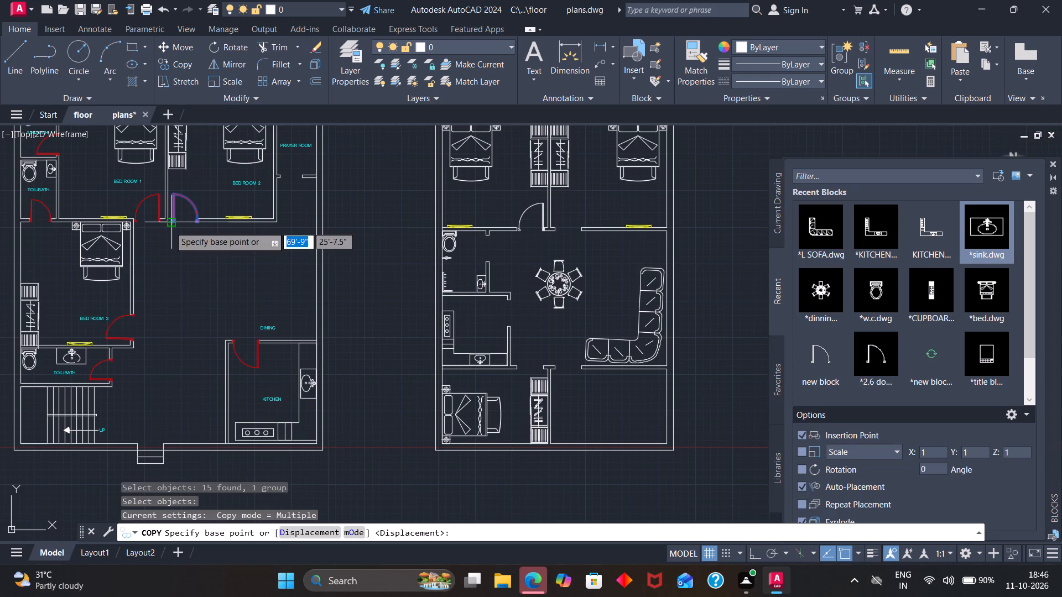
scroll(169, 226, up, 3)
click(174, 215)
scroll(259, 212, down, 3)
scroll(457, 231, down, 2)
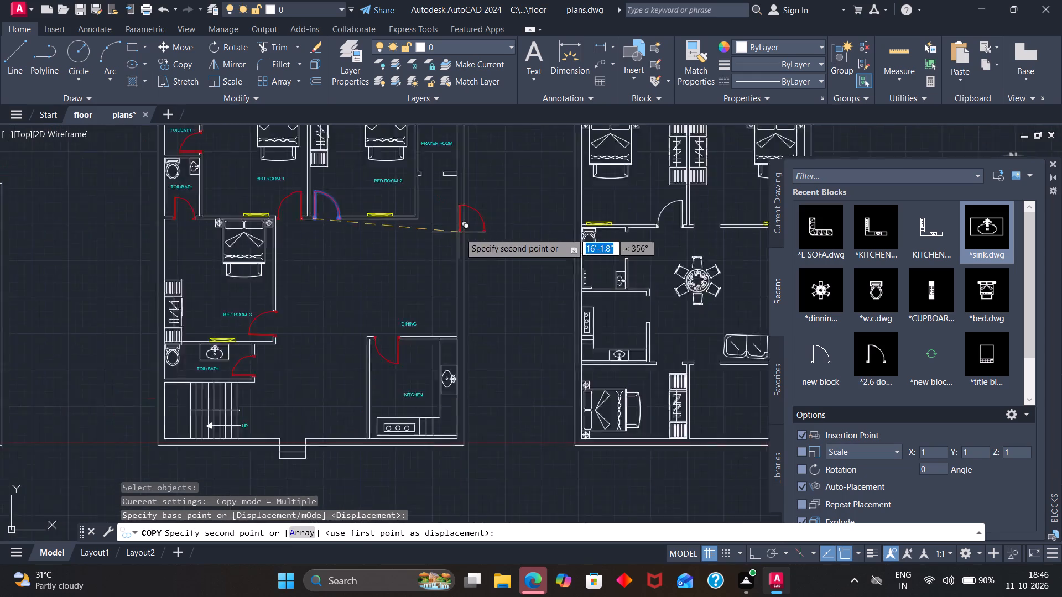
scroll(461, 234, down, 1)
scroll(562, 237, up, 3)
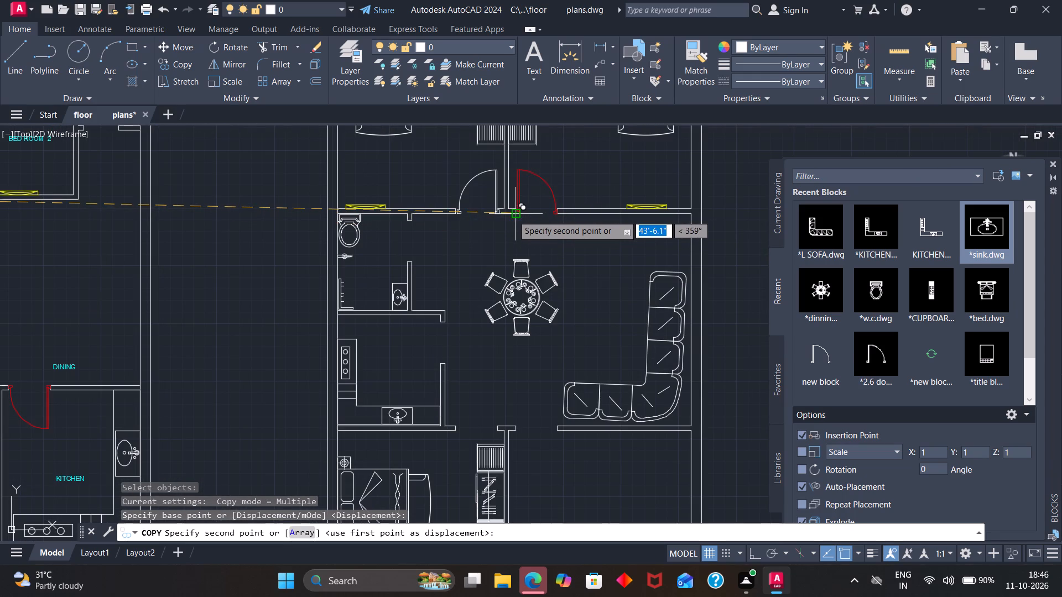
click(517, 214)
scroll(517, 214, down, 2)
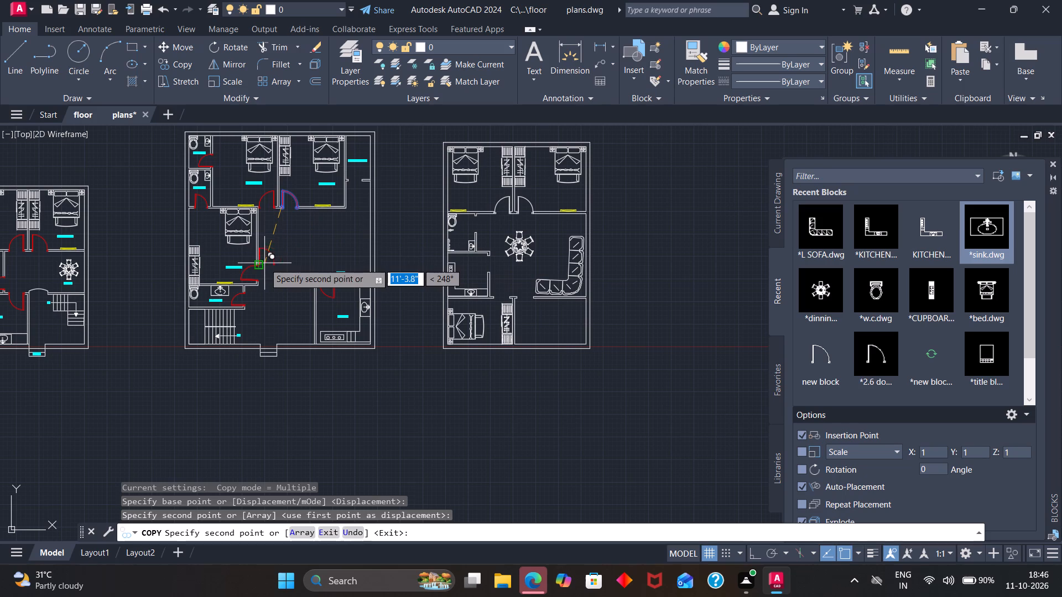
key(Escape)
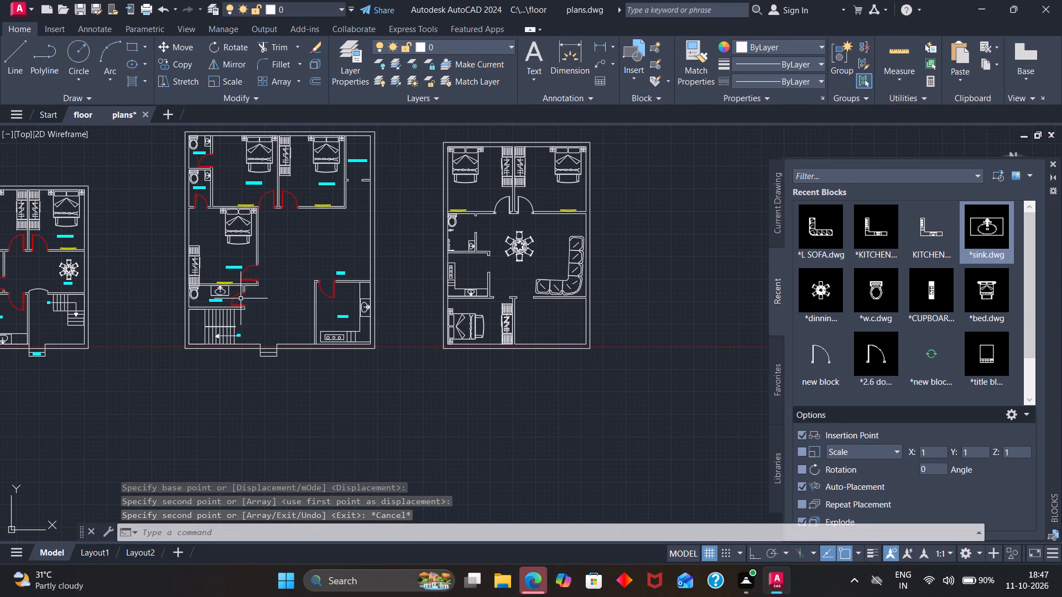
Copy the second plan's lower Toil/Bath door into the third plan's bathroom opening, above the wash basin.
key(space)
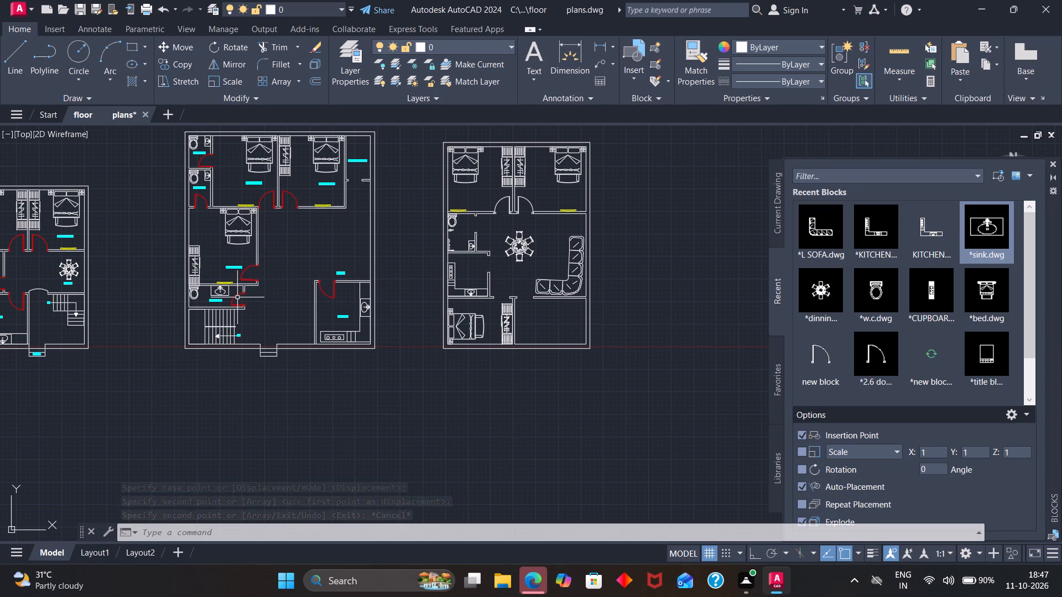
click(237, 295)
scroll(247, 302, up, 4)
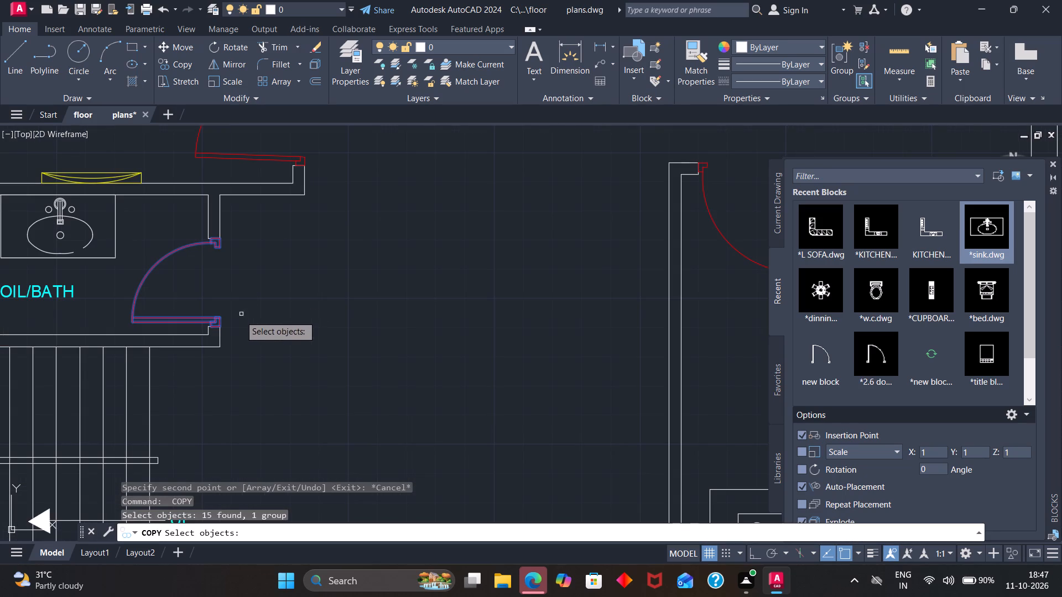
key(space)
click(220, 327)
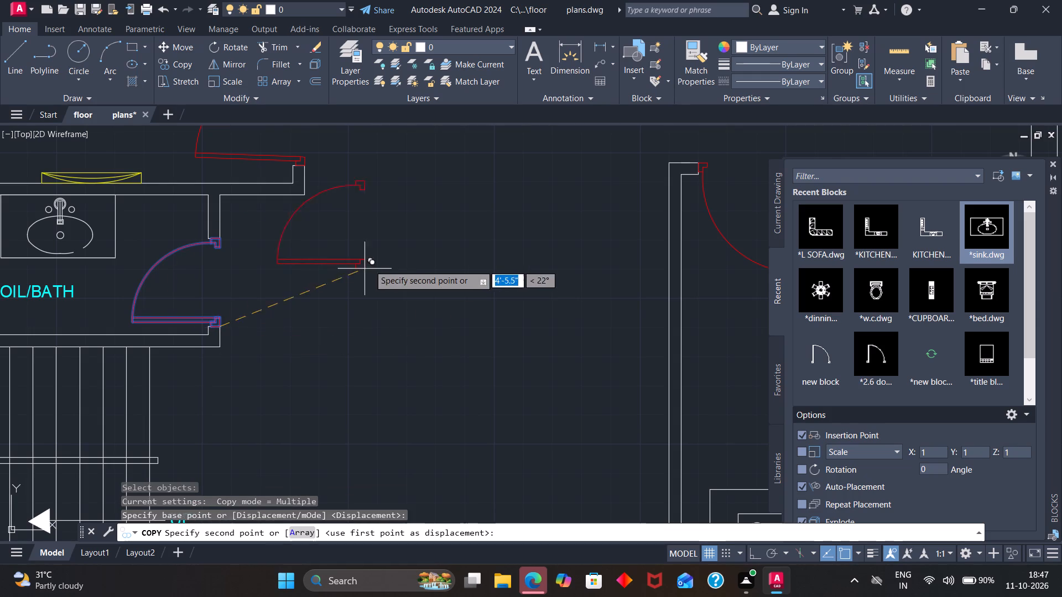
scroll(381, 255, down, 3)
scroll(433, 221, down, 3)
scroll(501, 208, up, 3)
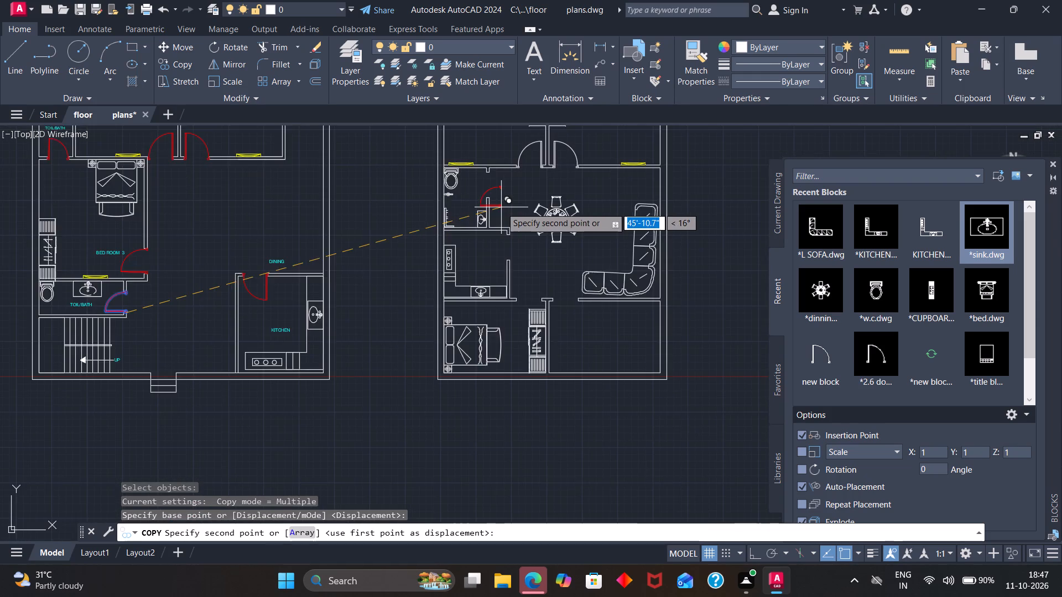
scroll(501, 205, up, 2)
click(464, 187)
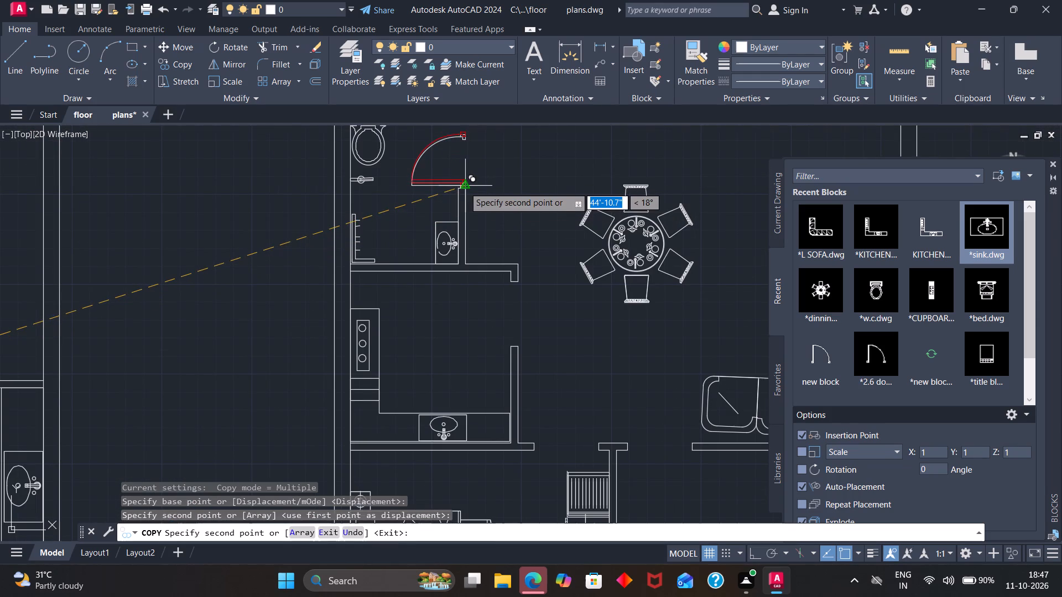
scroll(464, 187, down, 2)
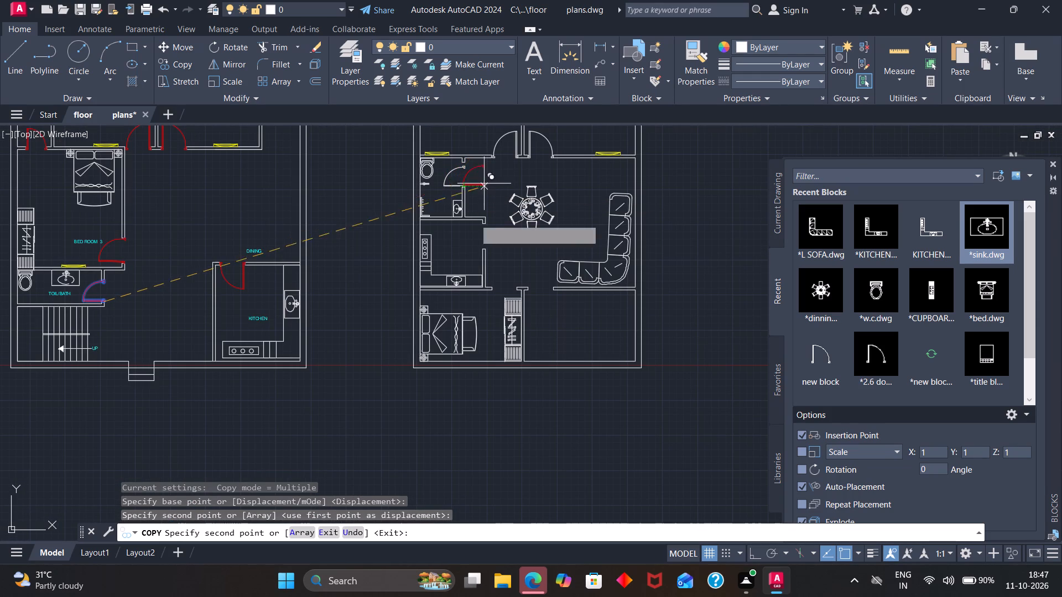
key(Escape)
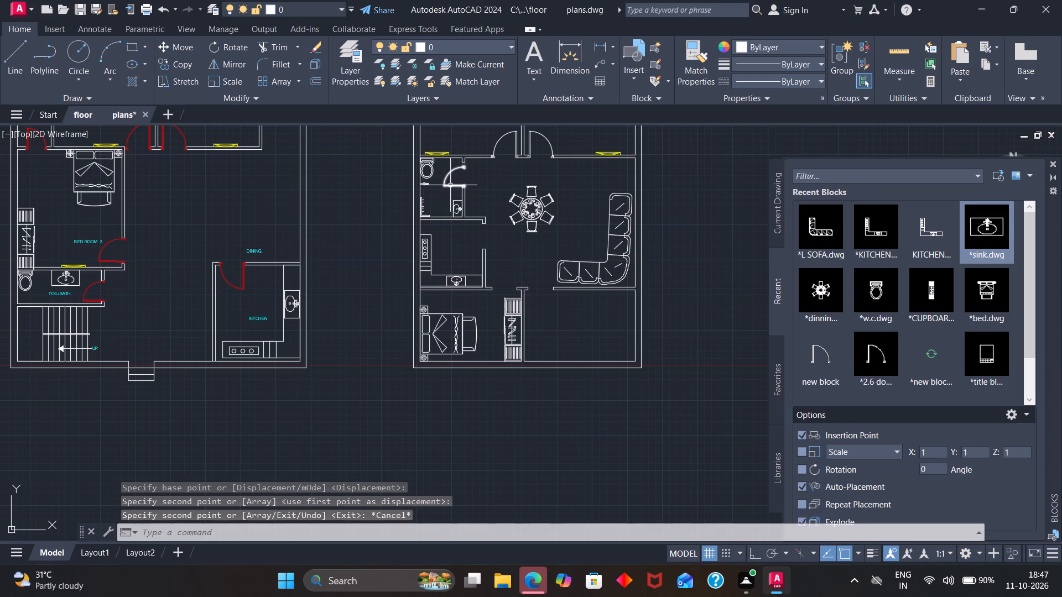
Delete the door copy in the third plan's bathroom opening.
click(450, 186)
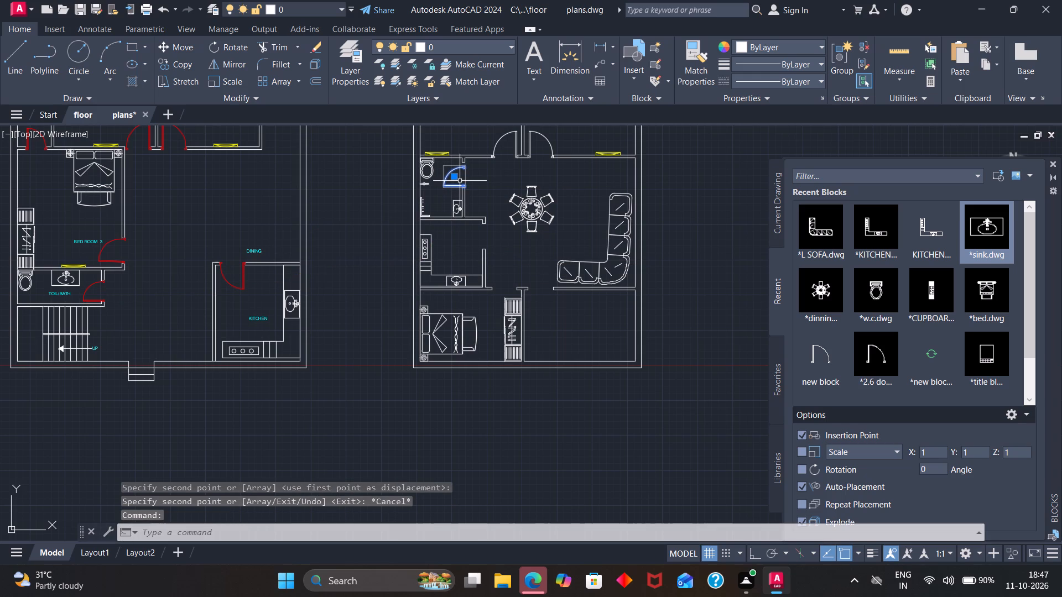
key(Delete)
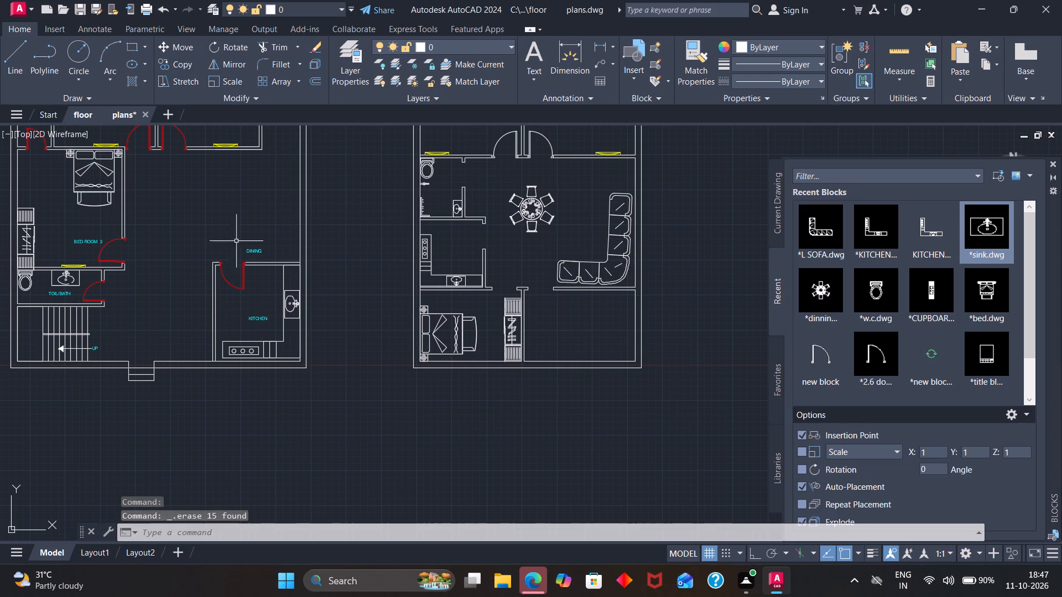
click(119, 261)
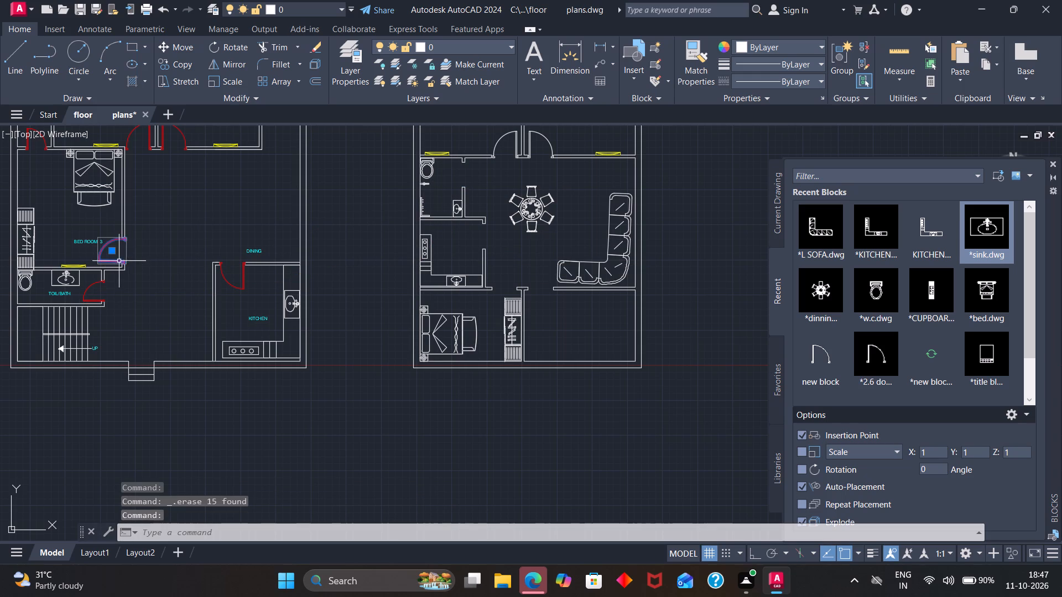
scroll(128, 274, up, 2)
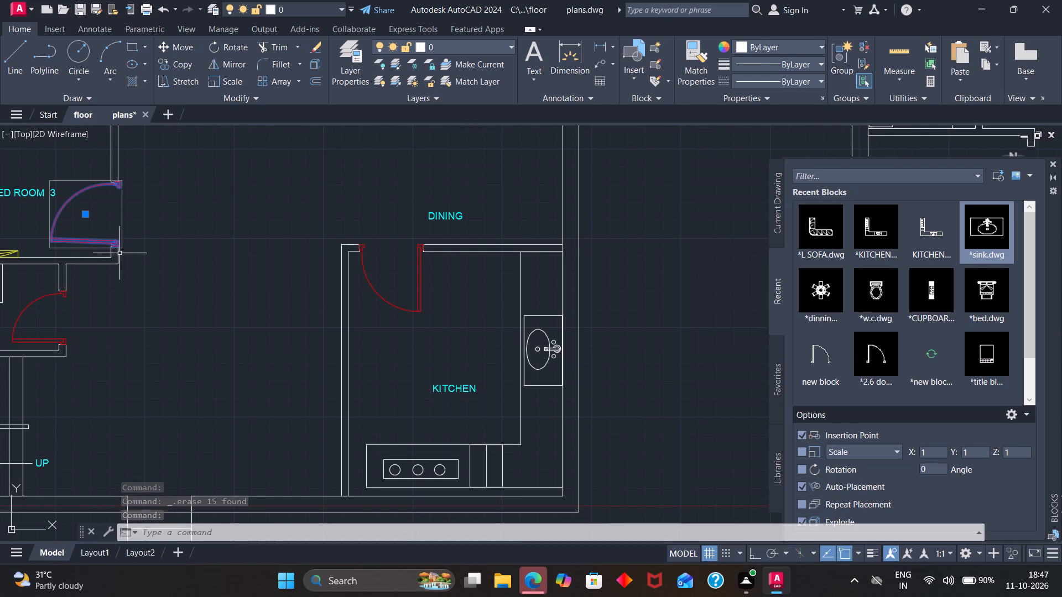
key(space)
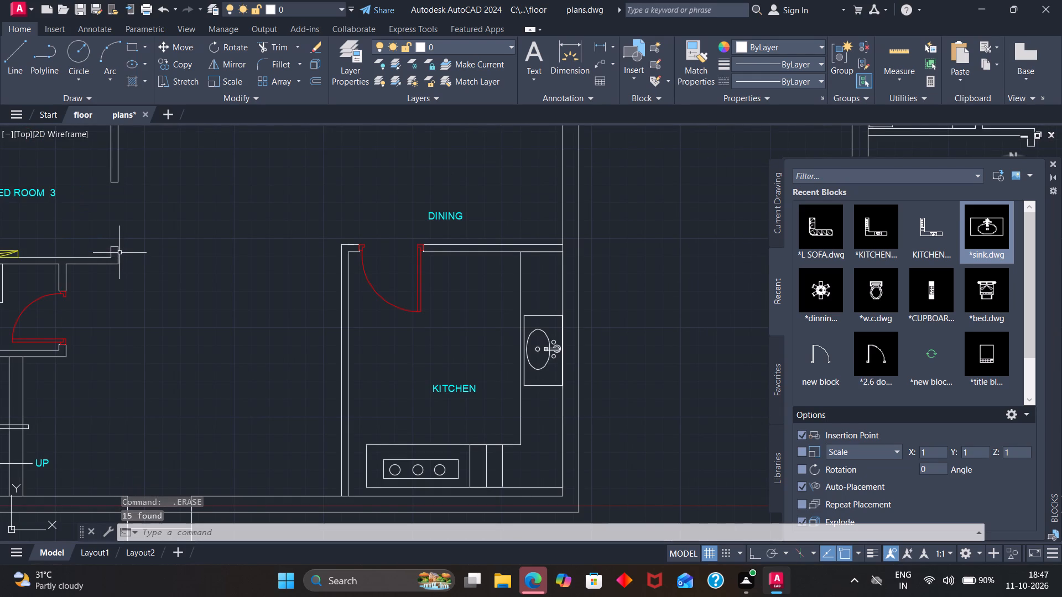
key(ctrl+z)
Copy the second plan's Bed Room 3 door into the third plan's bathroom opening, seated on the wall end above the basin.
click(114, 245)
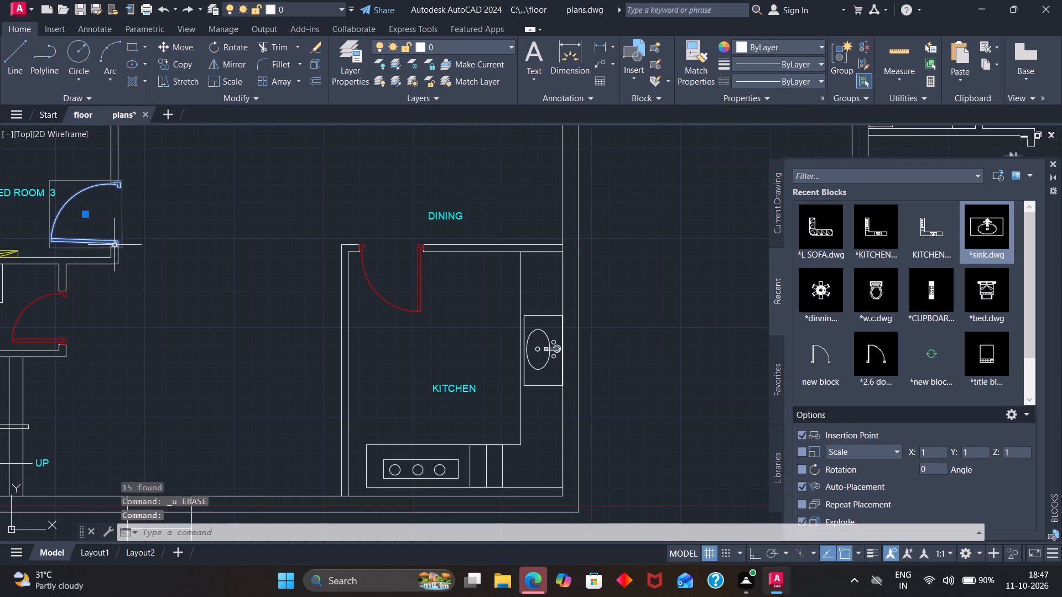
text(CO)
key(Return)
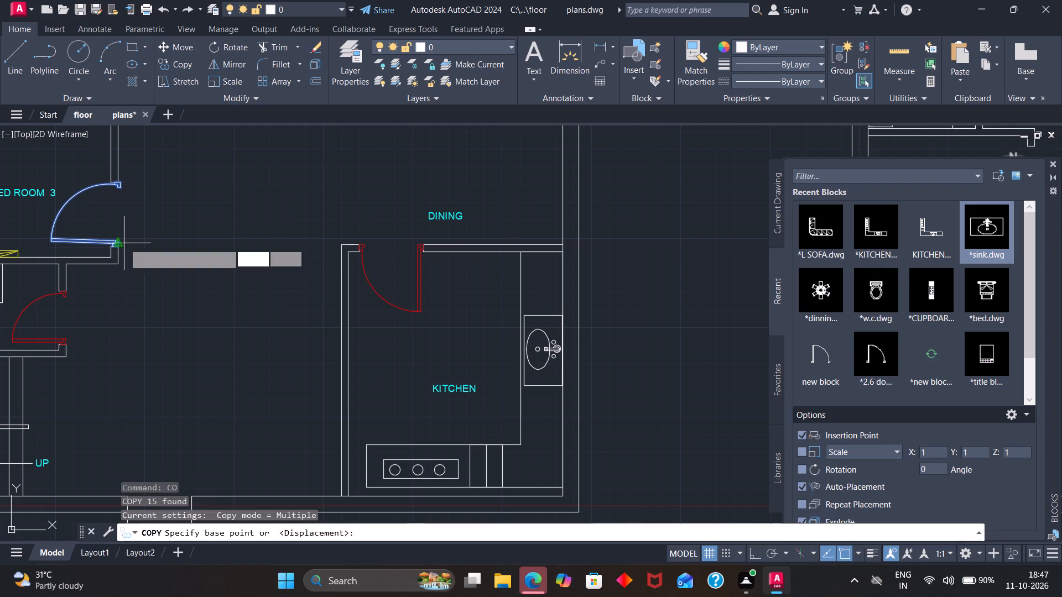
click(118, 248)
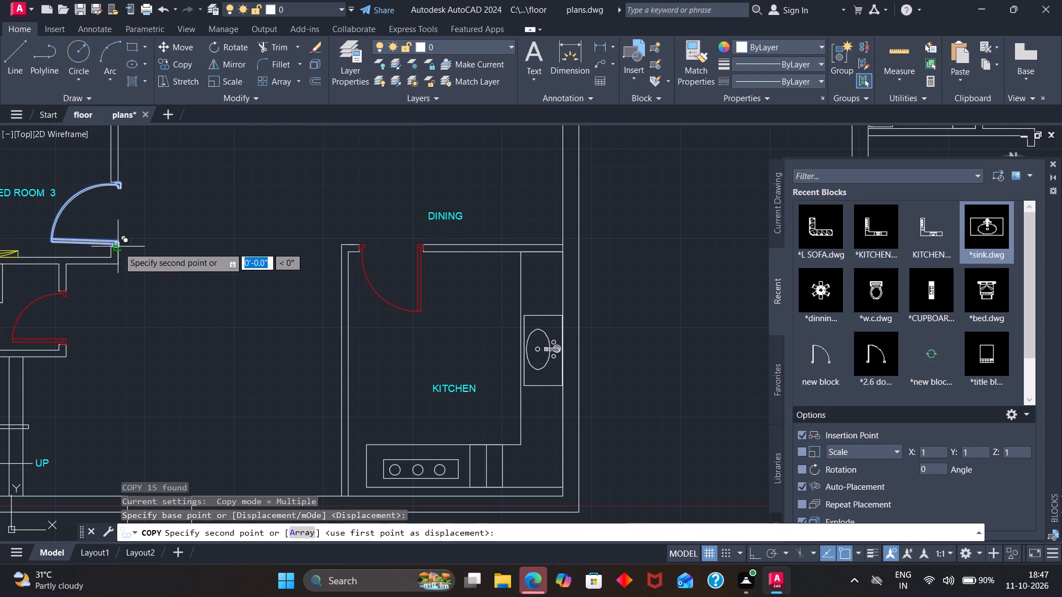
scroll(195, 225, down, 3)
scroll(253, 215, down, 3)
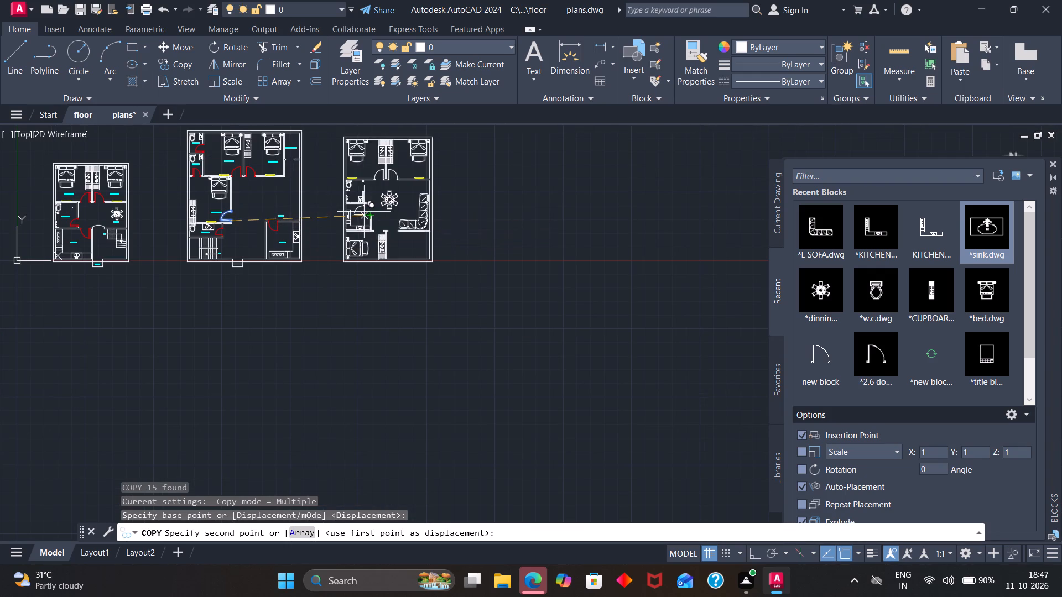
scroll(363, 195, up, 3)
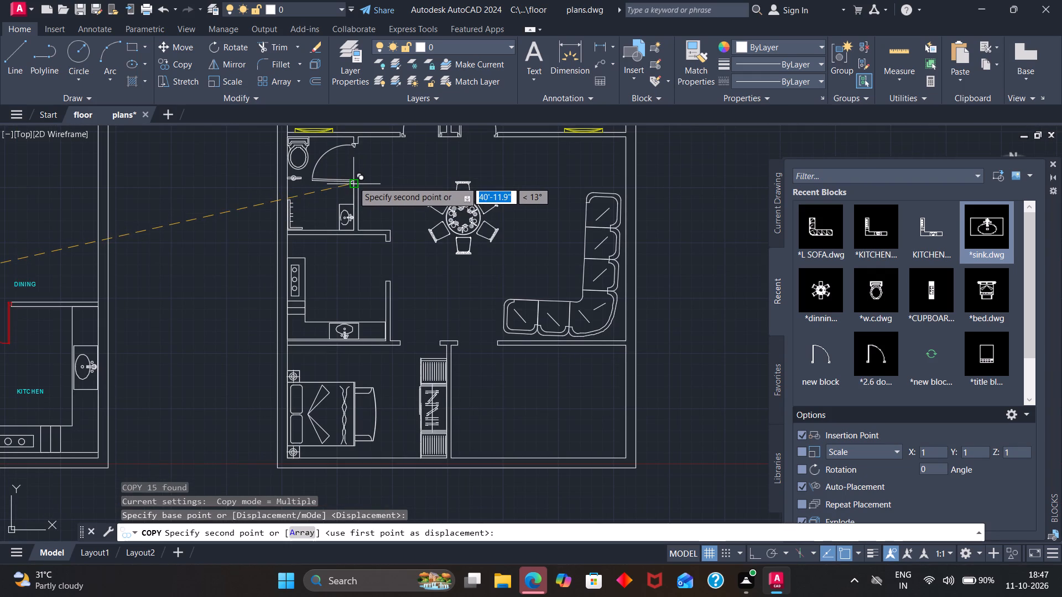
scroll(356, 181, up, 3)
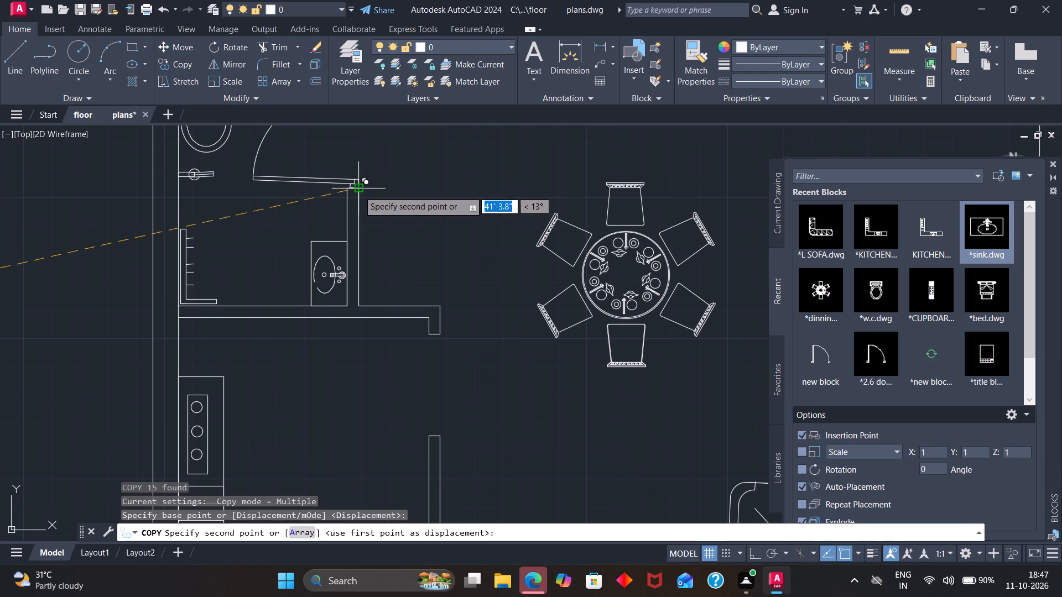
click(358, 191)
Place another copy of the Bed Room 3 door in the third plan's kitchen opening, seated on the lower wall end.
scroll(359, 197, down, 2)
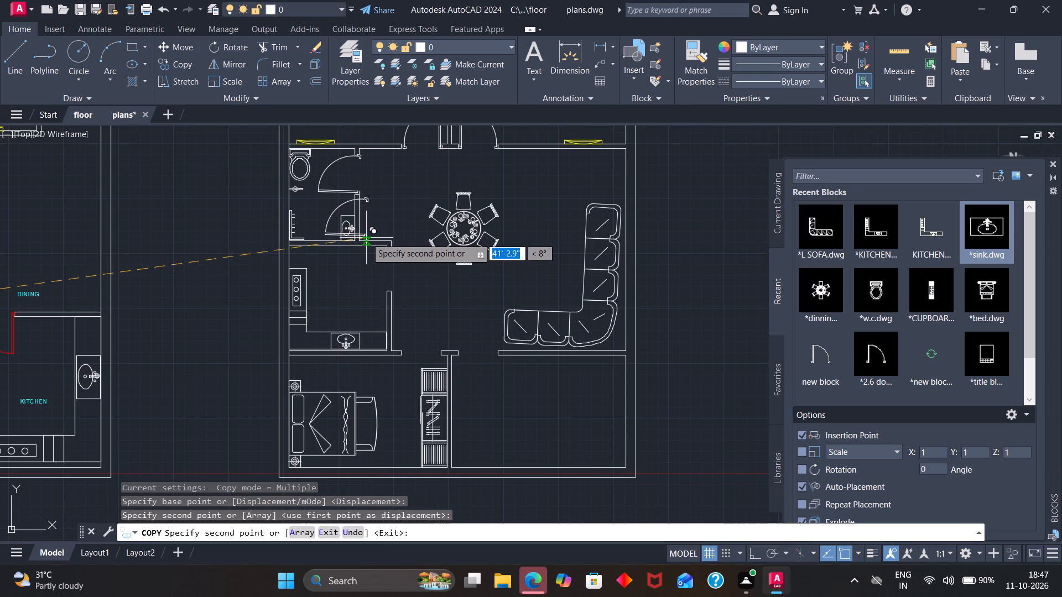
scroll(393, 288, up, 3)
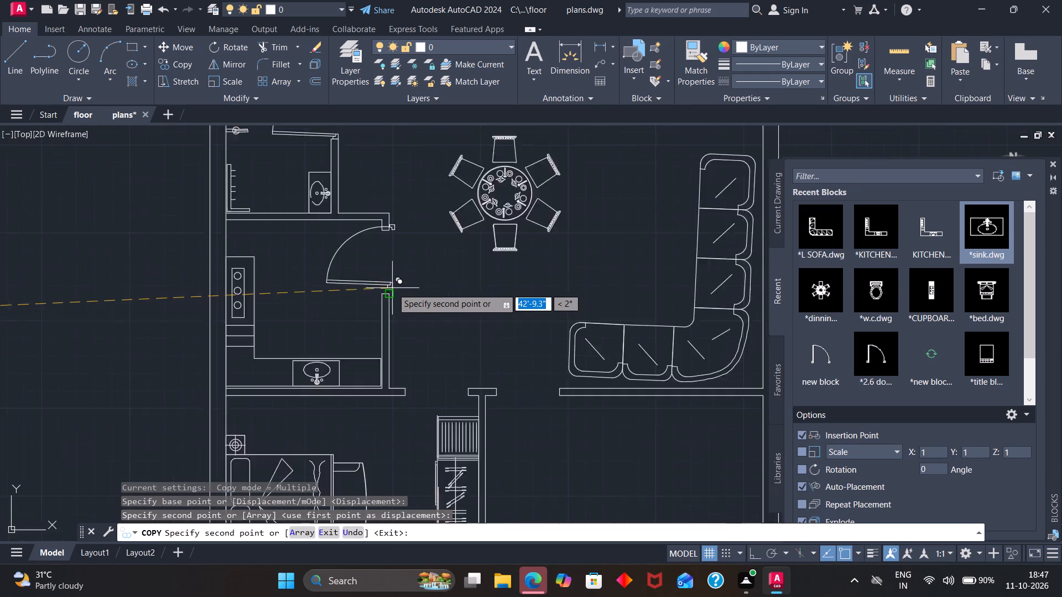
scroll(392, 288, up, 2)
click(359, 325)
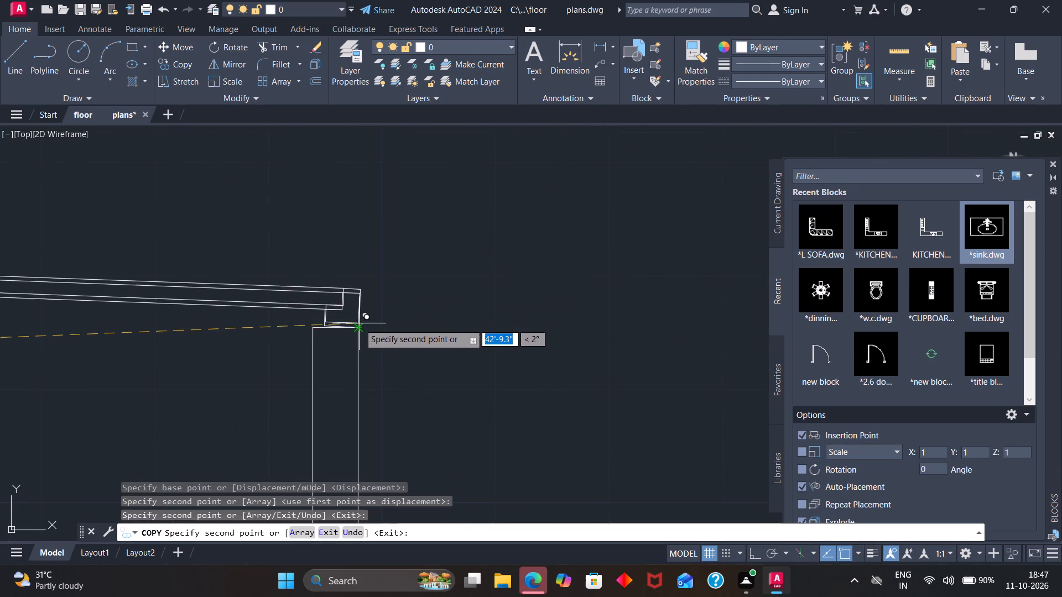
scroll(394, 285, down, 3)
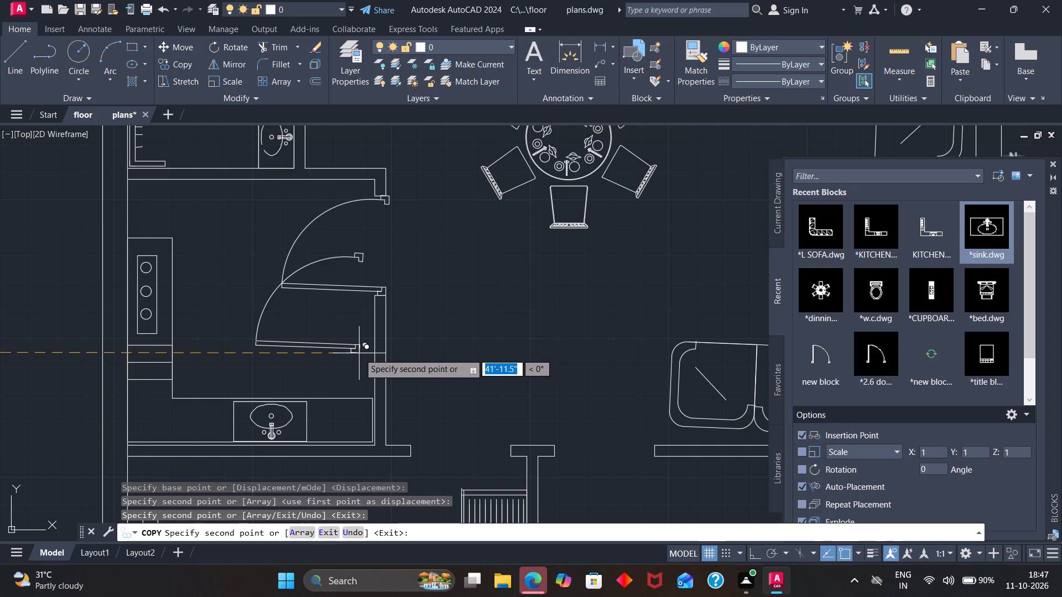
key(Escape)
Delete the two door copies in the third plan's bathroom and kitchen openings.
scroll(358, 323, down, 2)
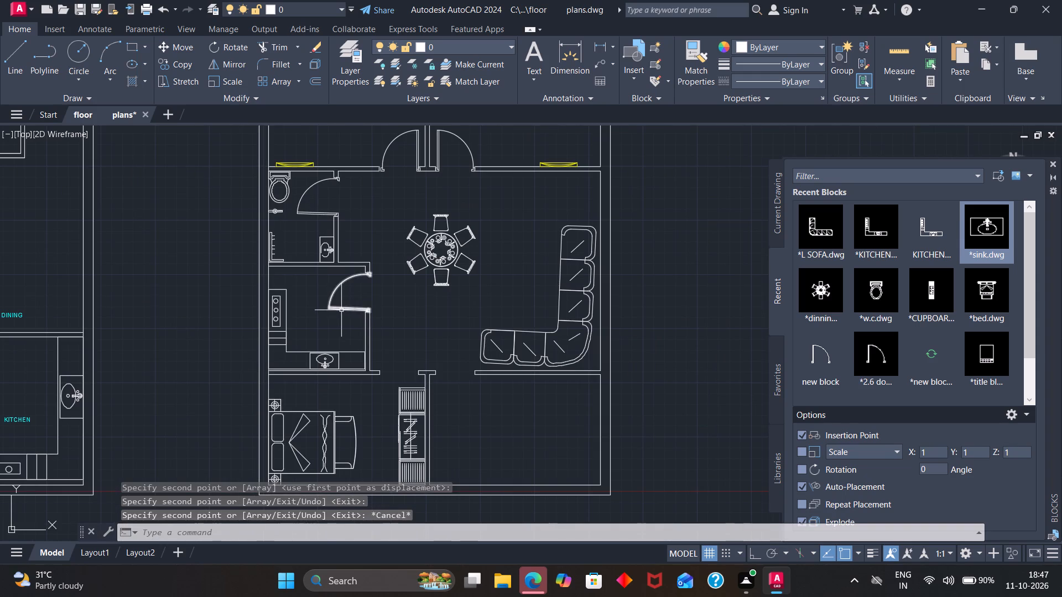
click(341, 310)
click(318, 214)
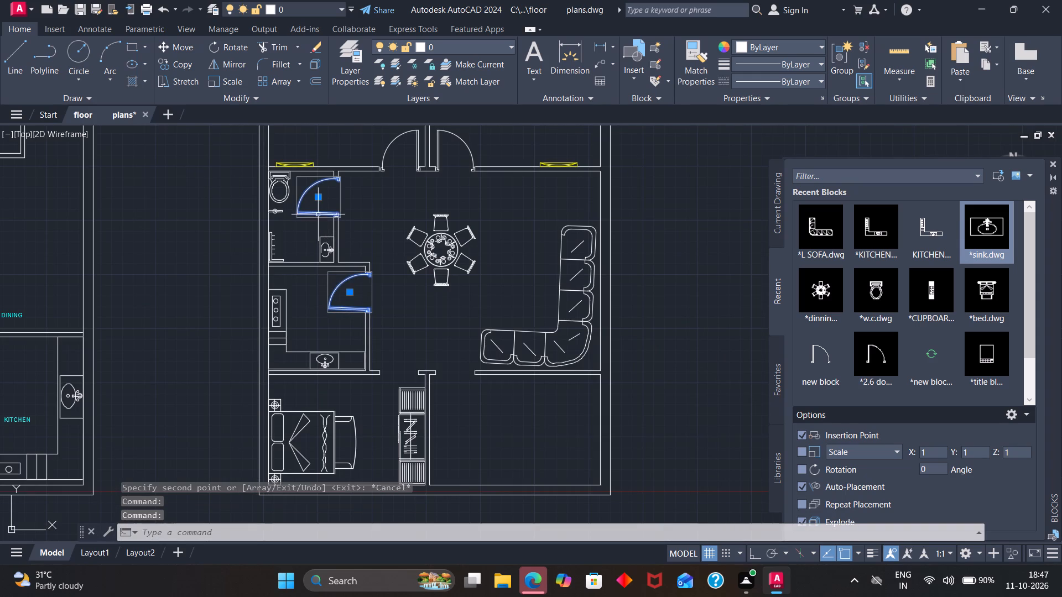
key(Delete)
Measure the width of the second plan's lower Toil/Bath door opening with a temporary dimension.
scroll(319, 218, down, 3)
scroll(192, 258, up, 4)
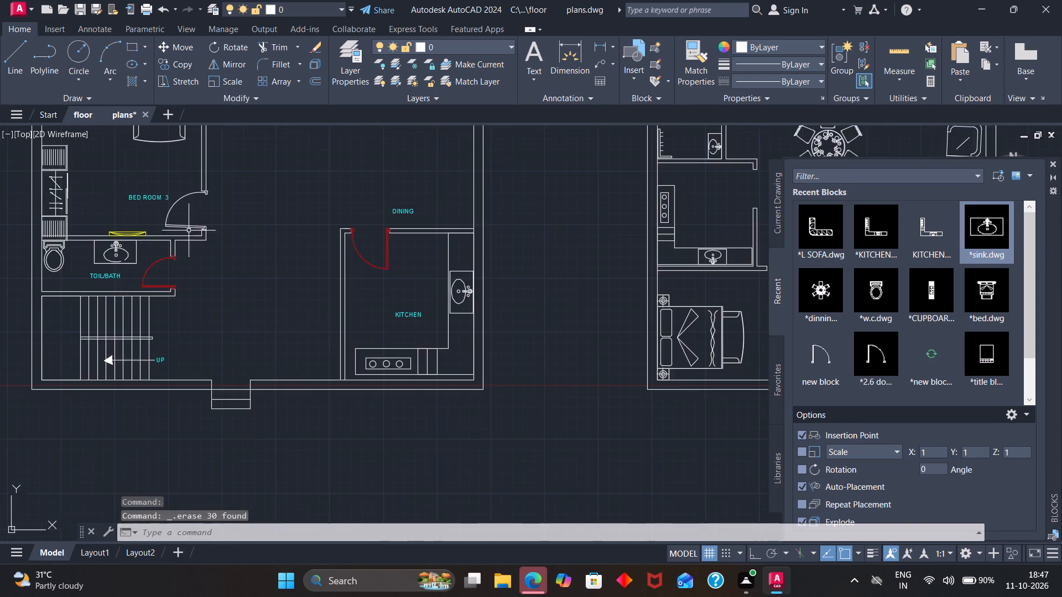
scroll(189, 230, up, 2)
scroll(189, 230, down, 1)
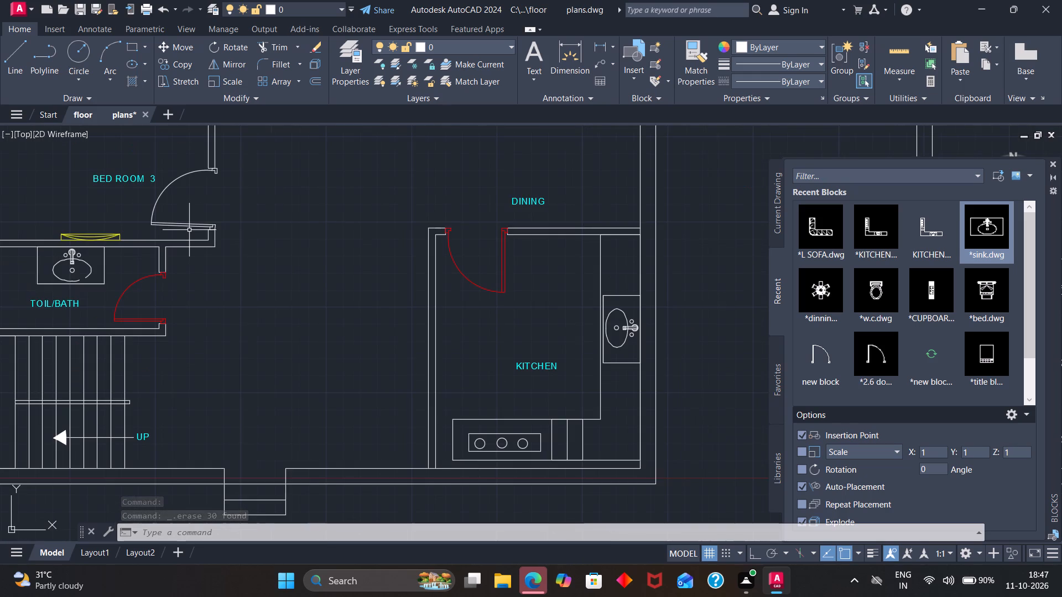
scroll(189, 230, down, 3)
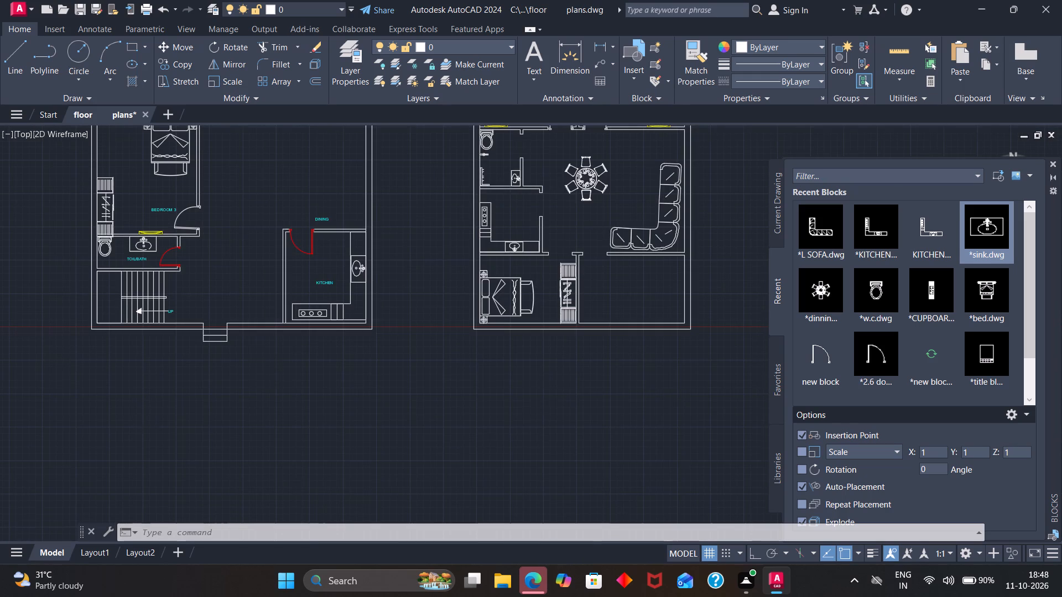
scroll(171, 250, up, 4)
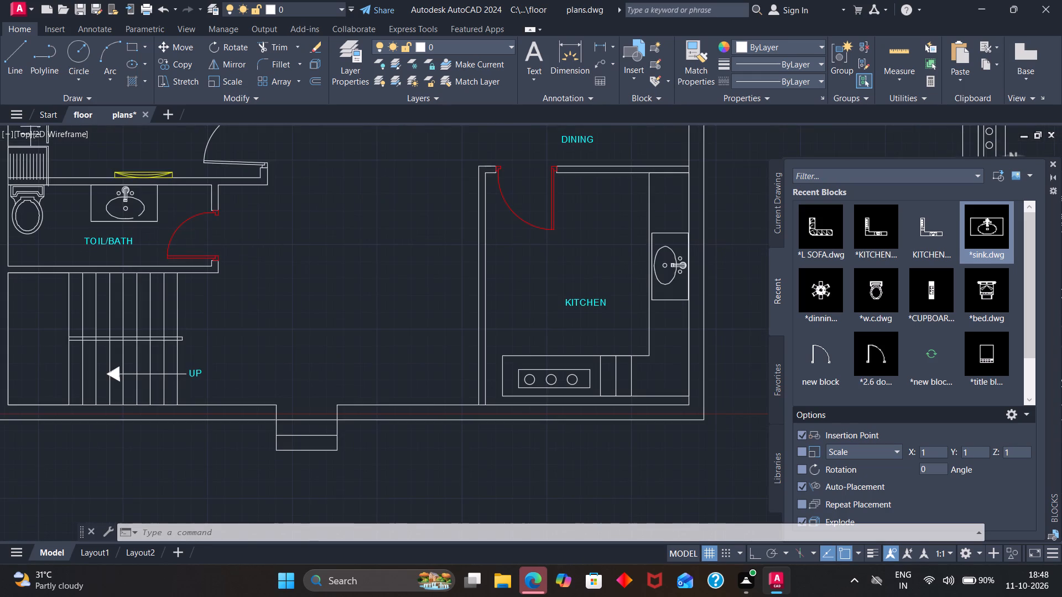
click(566, 59)
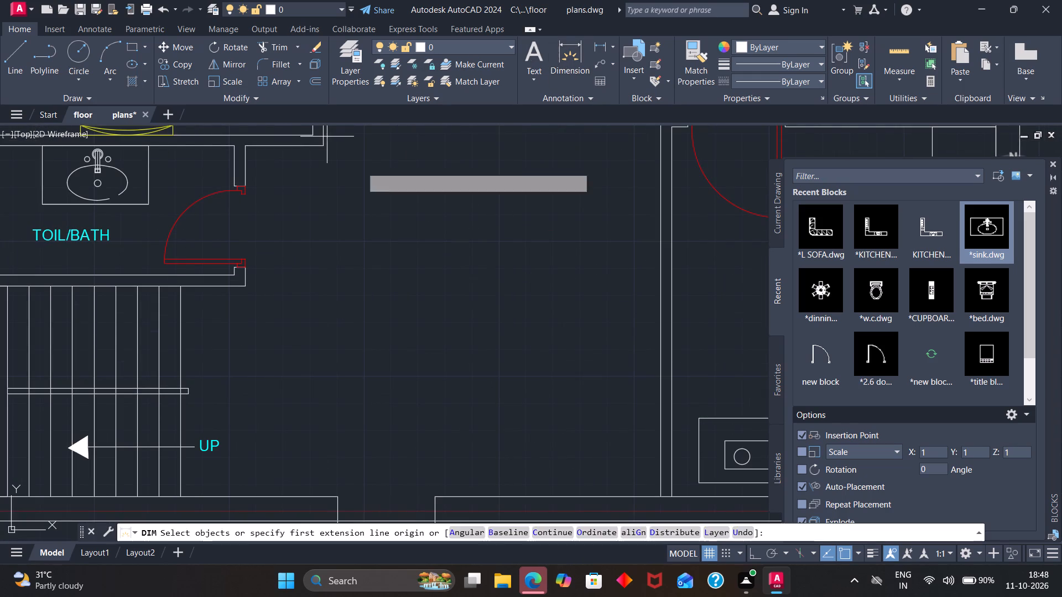
click(247, 186)
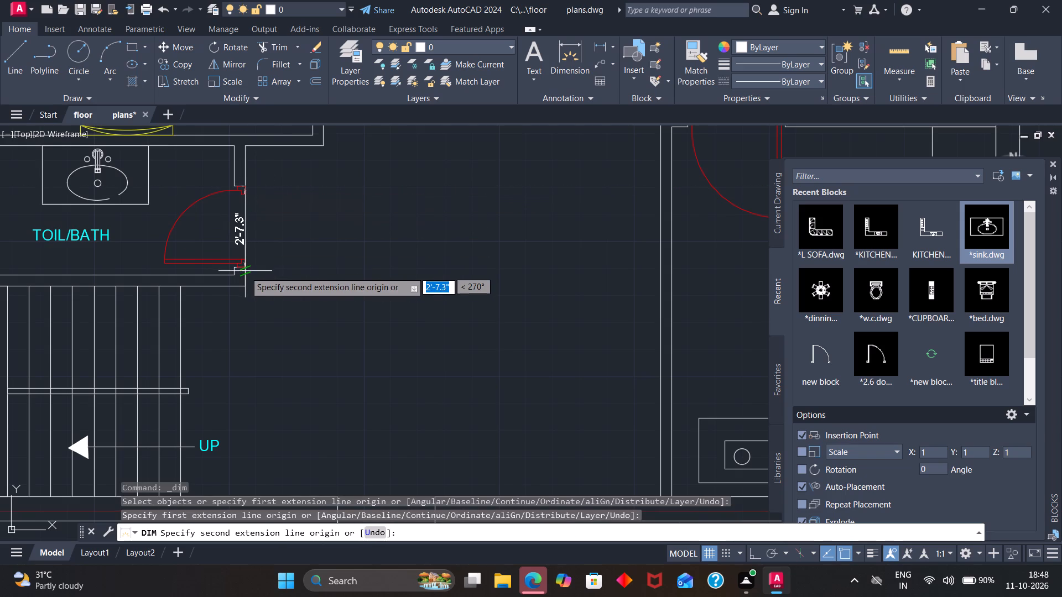
key(Escape)
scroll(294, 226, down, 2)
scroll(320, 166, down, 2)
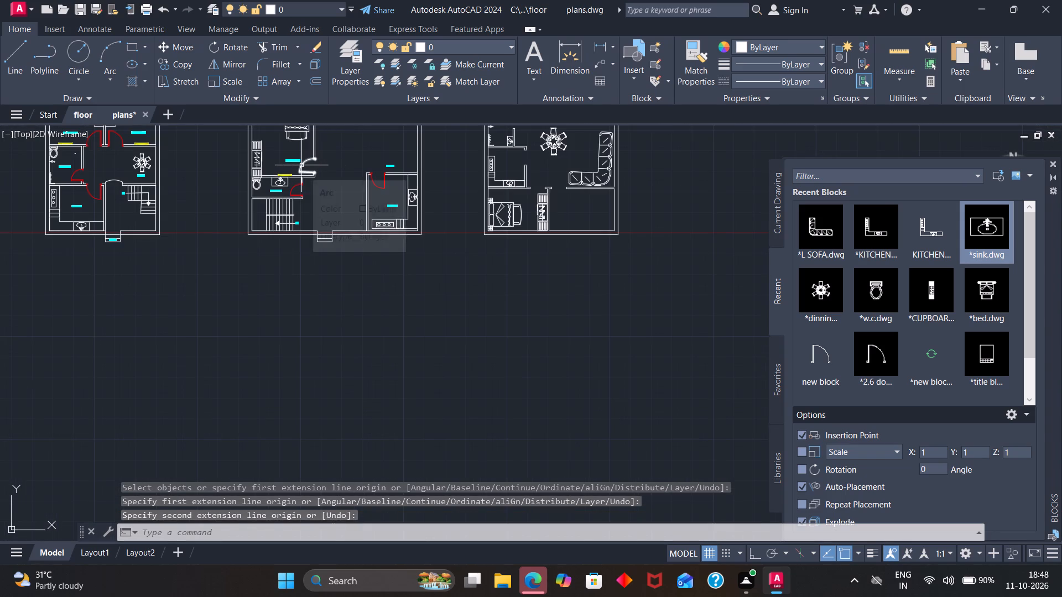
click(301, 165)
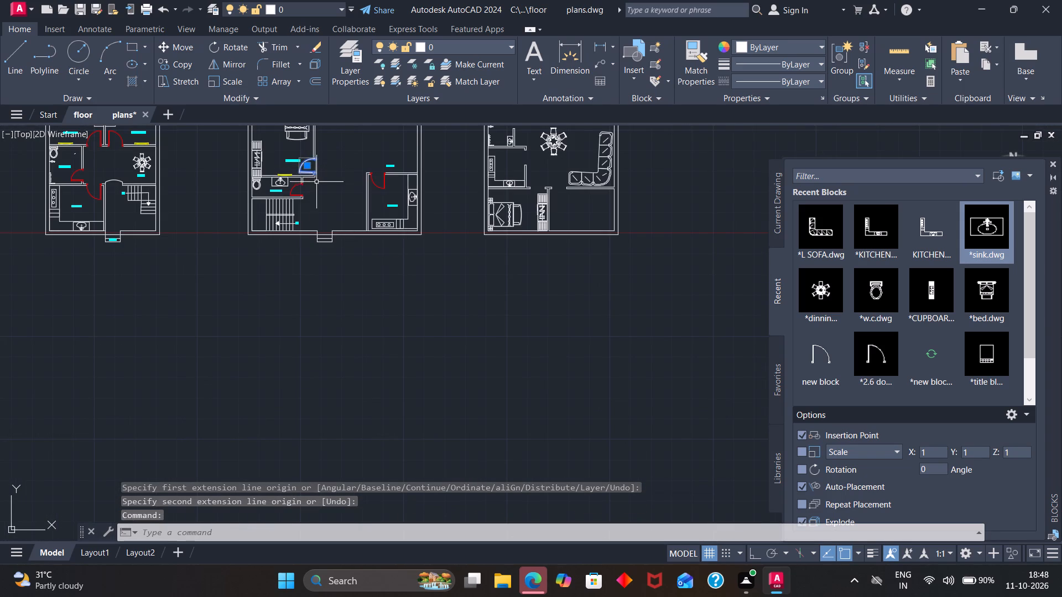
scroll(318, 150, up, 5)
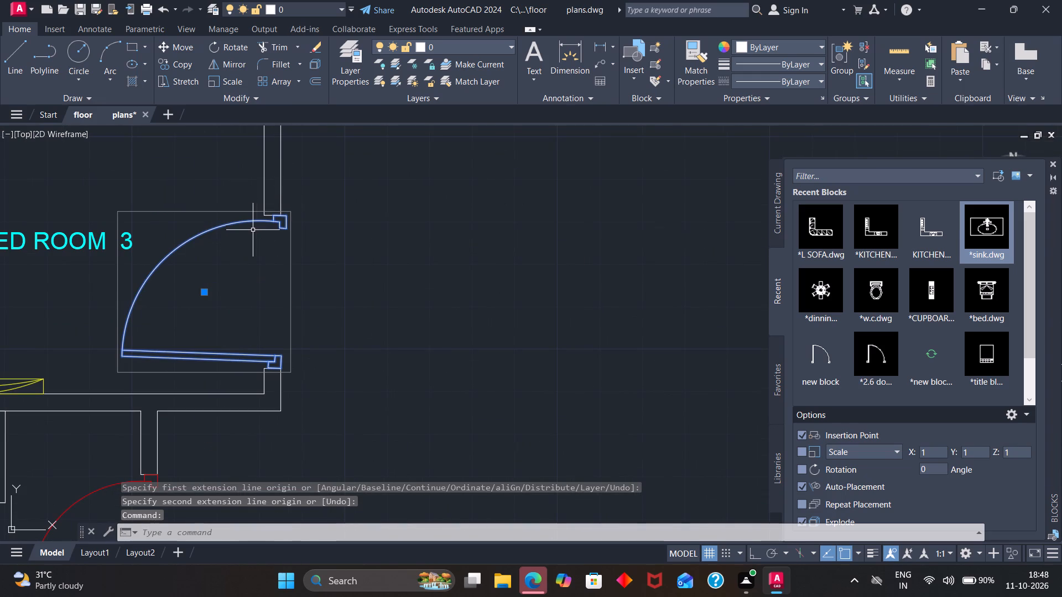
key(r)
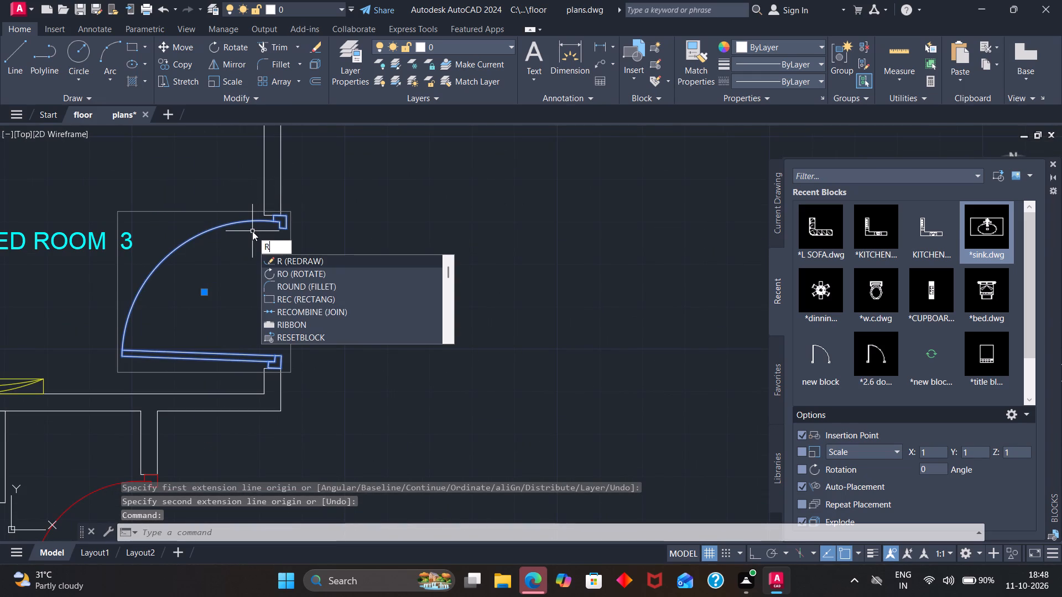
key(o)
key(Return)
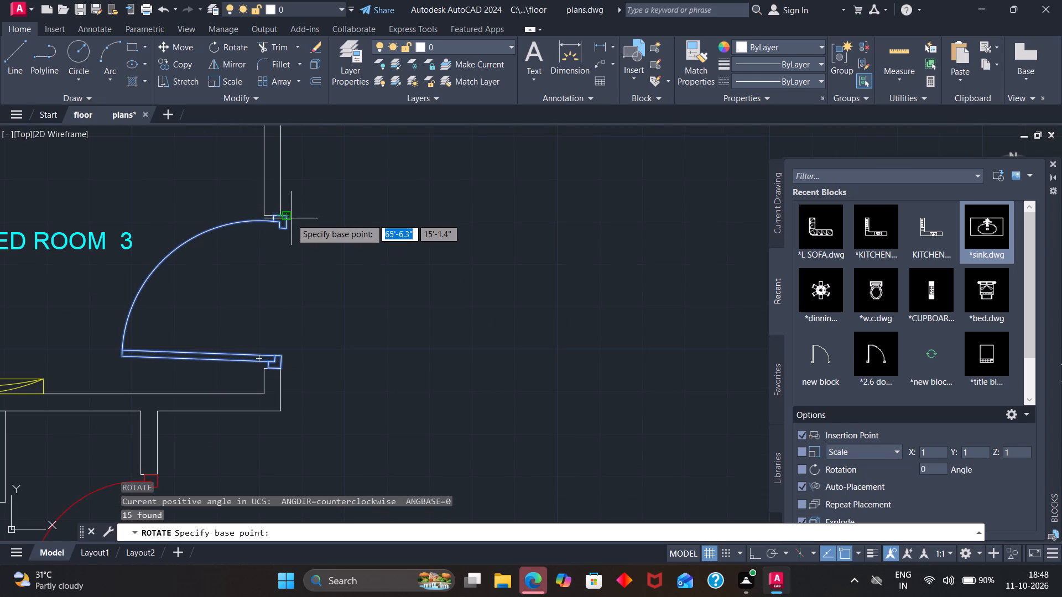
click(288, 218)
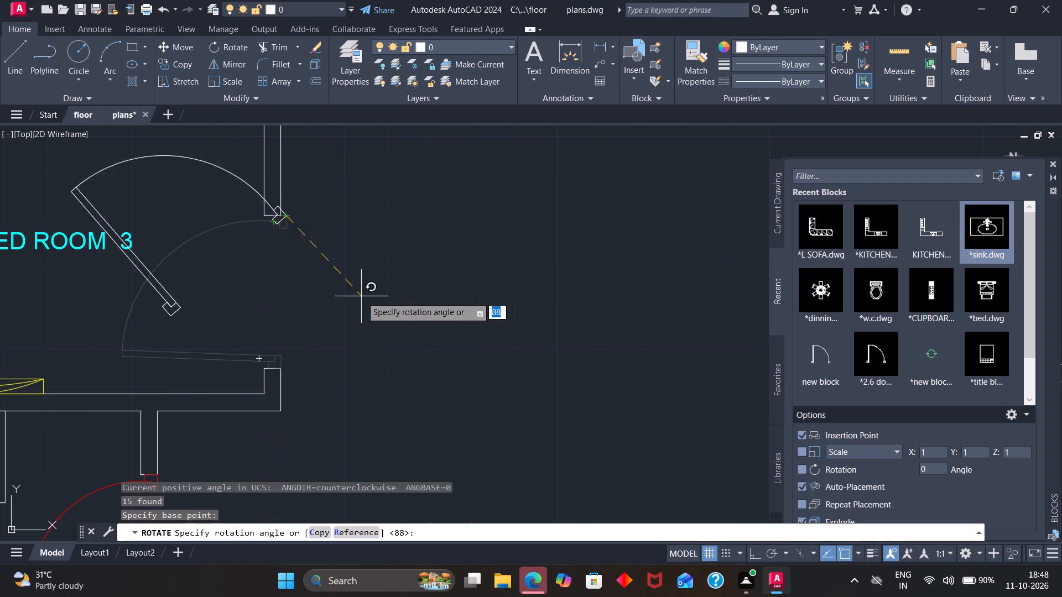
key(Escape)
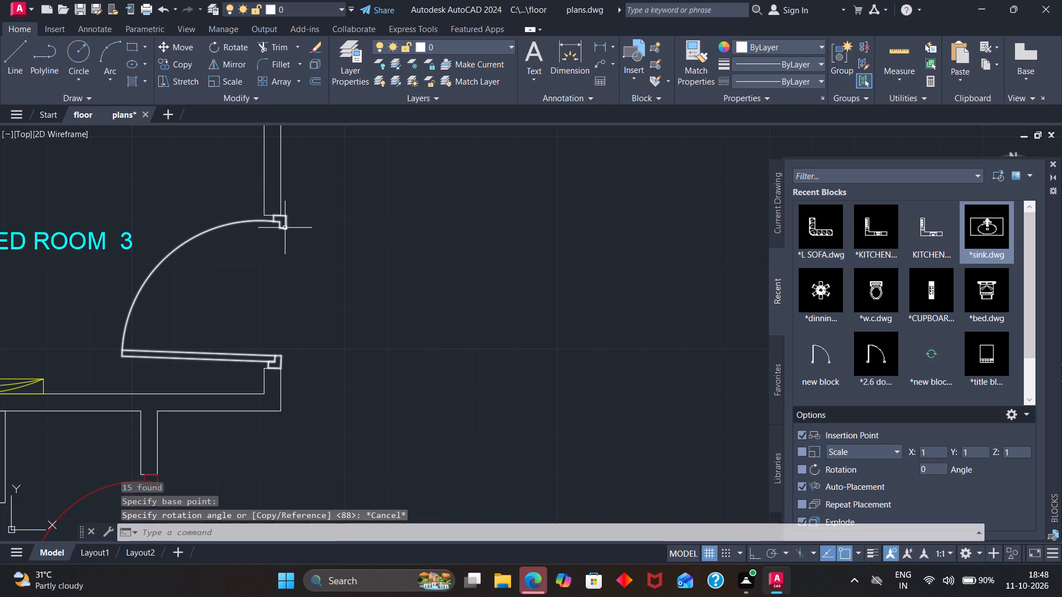
Delete the door in the second plan's Bed Room 3 opening.
click(285, 226)
key(Delete)
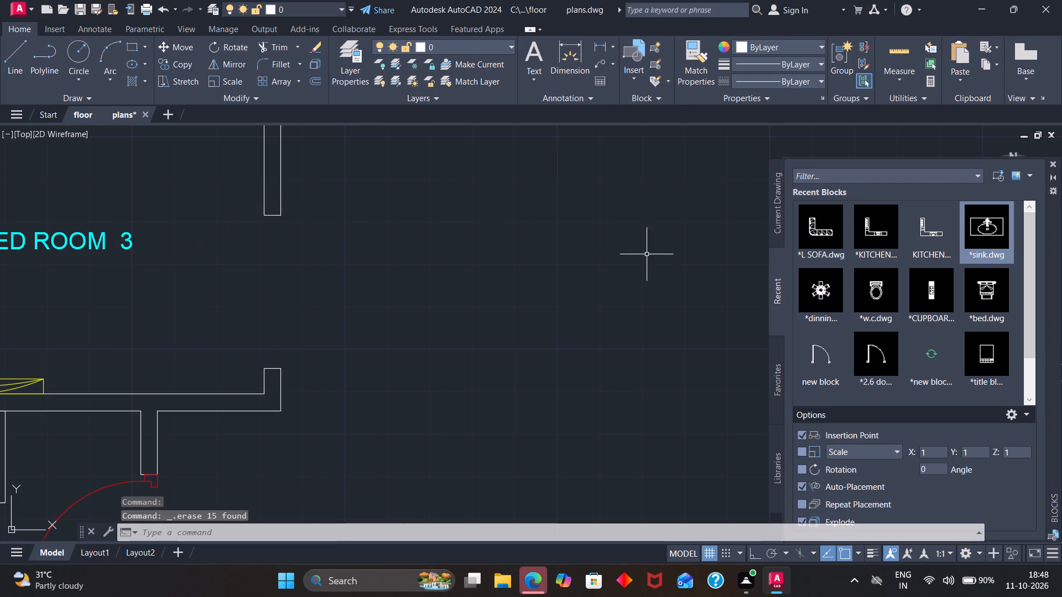
Copy the second plan's Bed Room 2 door into the open area just below it, beside Bed Room 3.
scroll(377, 264, down, 5)
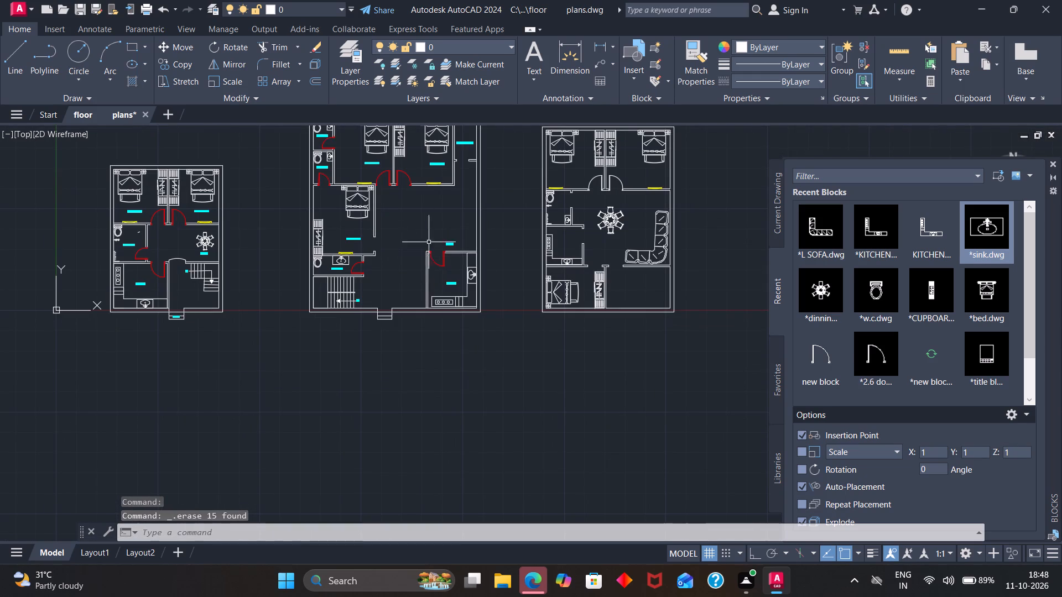
click(396, 181)
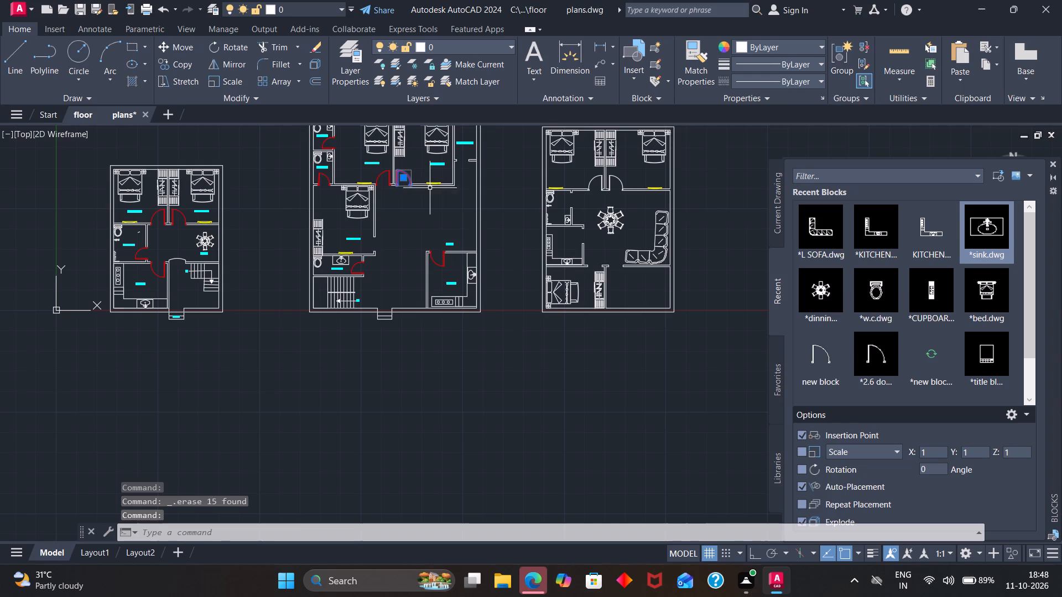
key(c)
key(o)
key(Return)
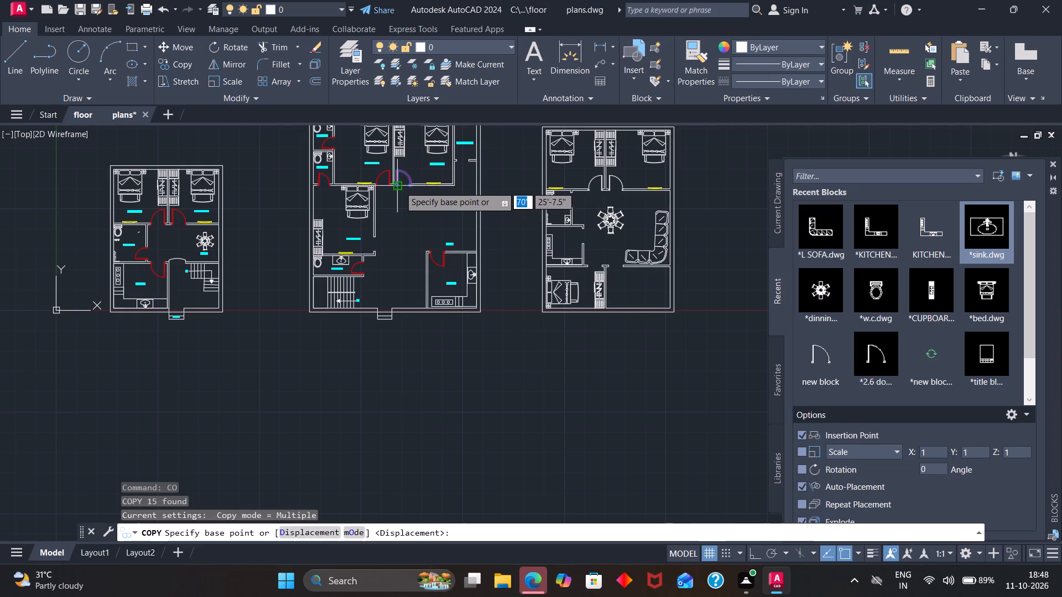
click(399, 186)
click(394, 224)
key(Escape)
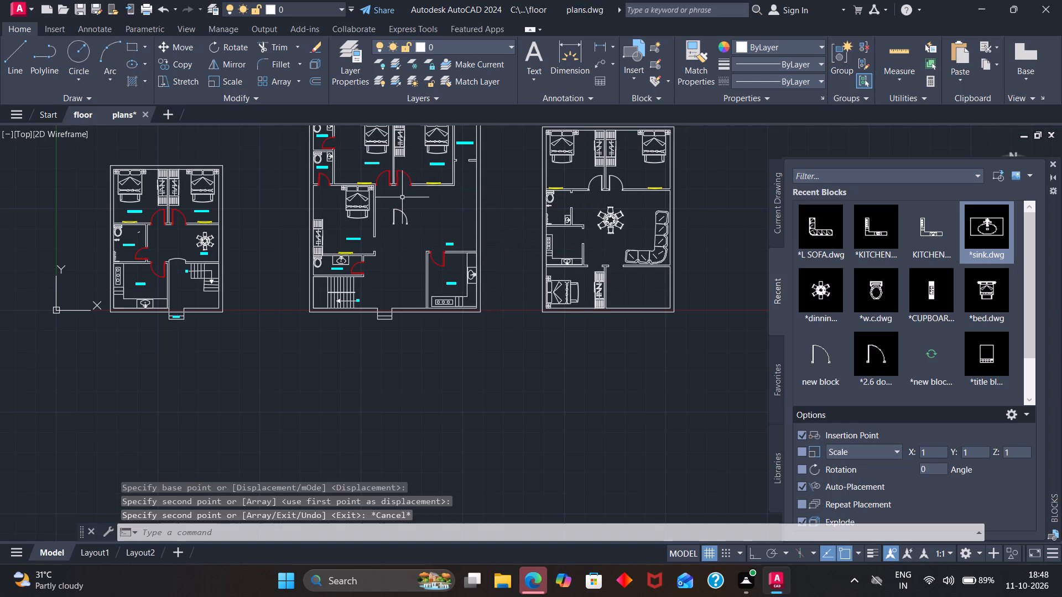
Rotate the copied door a quarter turn counterclockwise about the outer corner of its hinge-side jamb.
scroll(402, 197, up, 3)
click(358, 303)
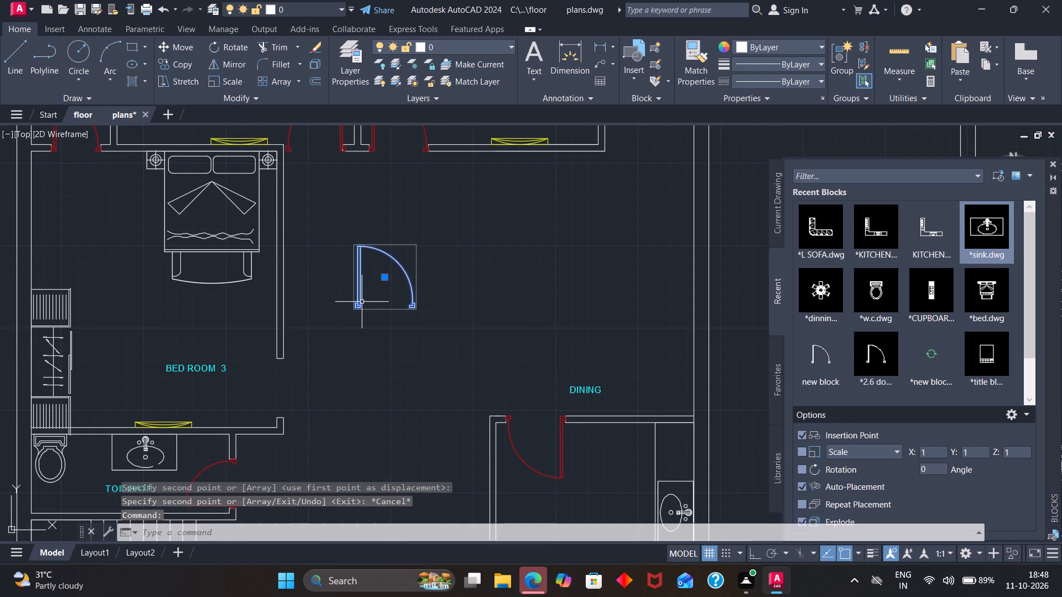
text(RO)
key(Return)
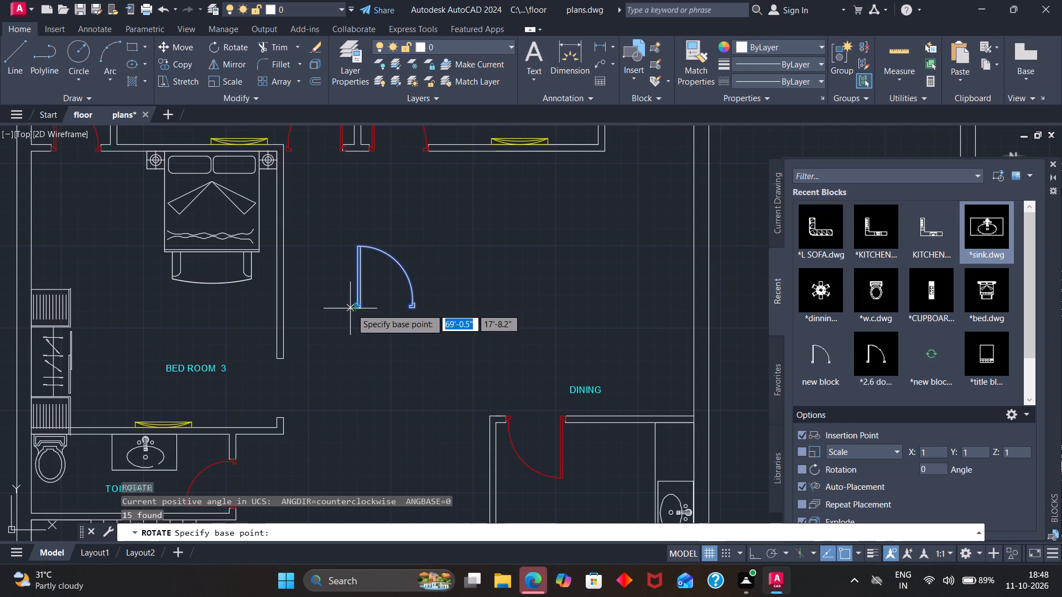
scroll(357, 306, up, 4)
click(343, 315)
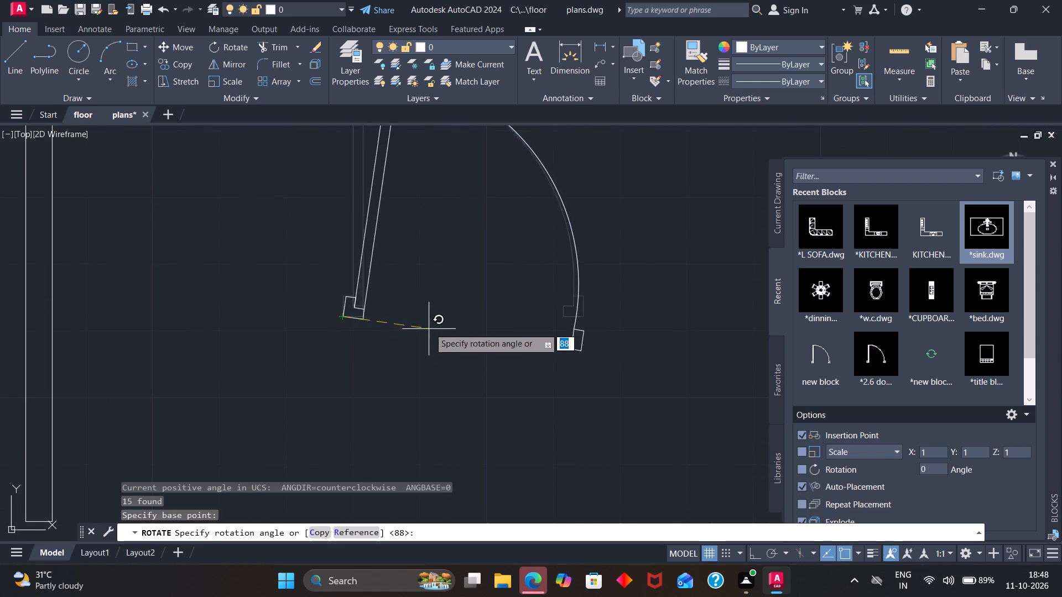
click(342, 177)
Move the rotated door into the second plan's Bed Room 3 opening, seating its lower jamb on the lower wall end.
scroll(343, 179, down, 2)
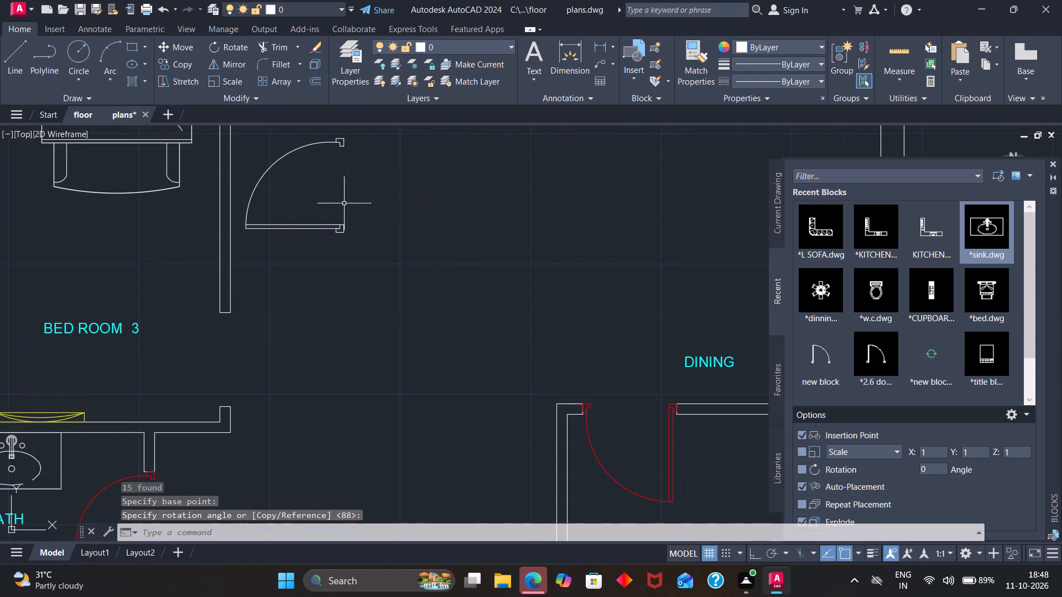
click(342, 231)
key(m)
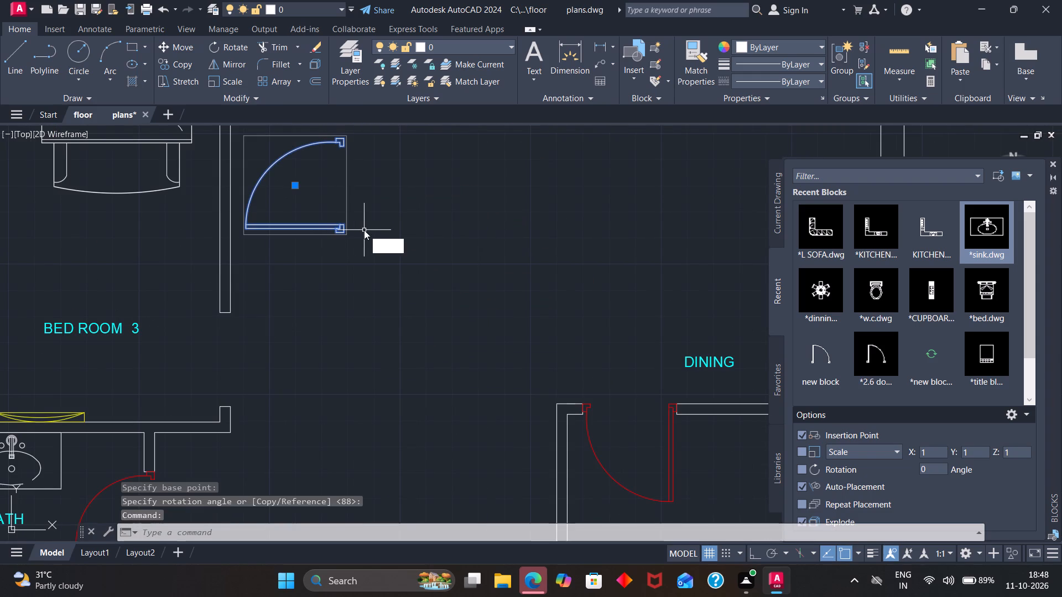
key(Return)
click(345, 232)
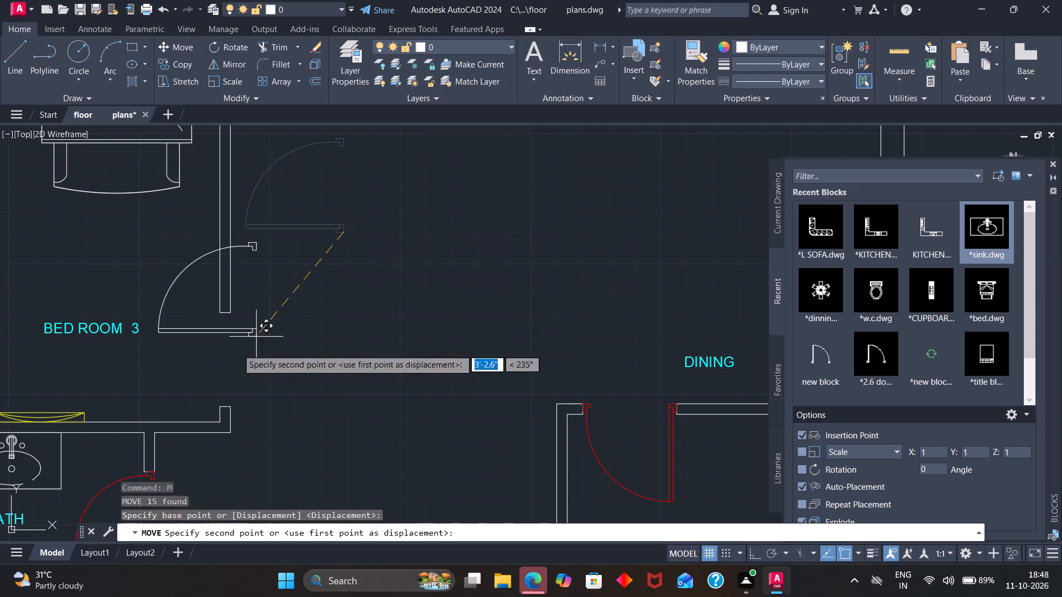
scroll(230, 394, up, 1)
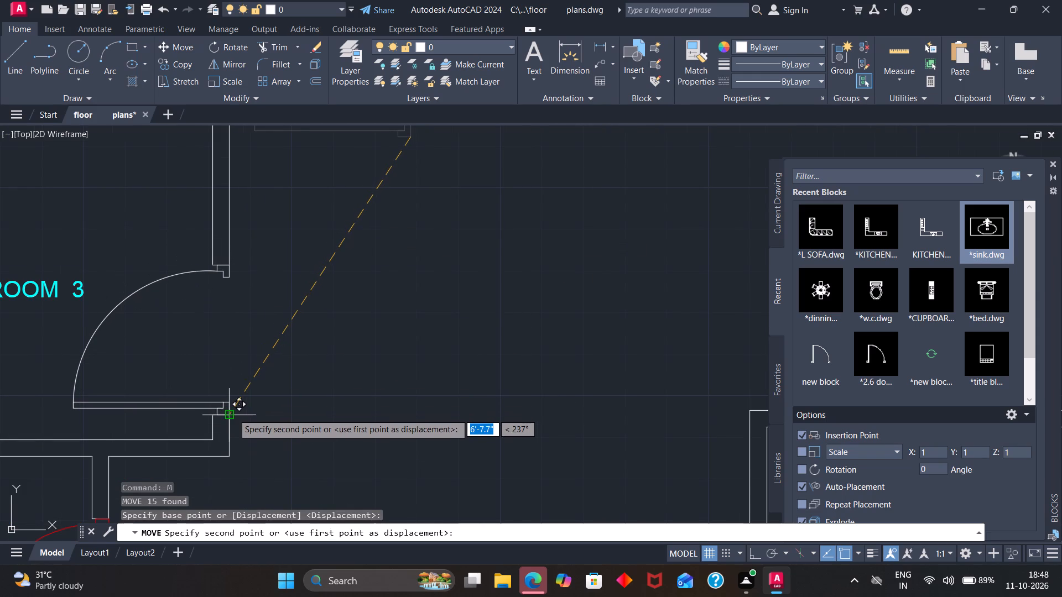
click(233, 413)
Copy the new Bed Room 3 door into the third plan's bathroom opening, seated on the wall end above the basin.
click(225, 402)
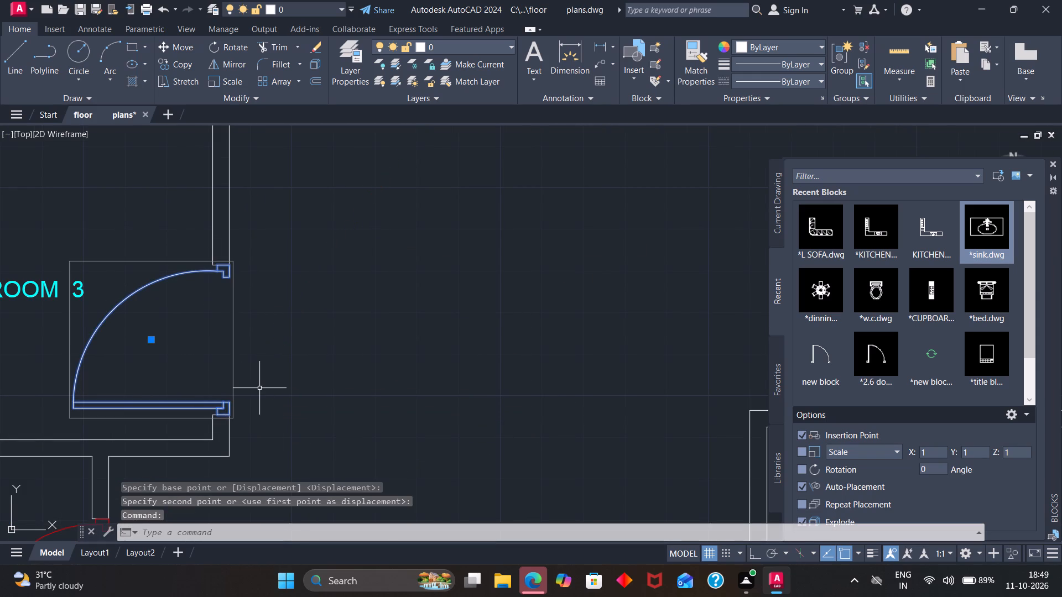
text(CO)
key(Return)
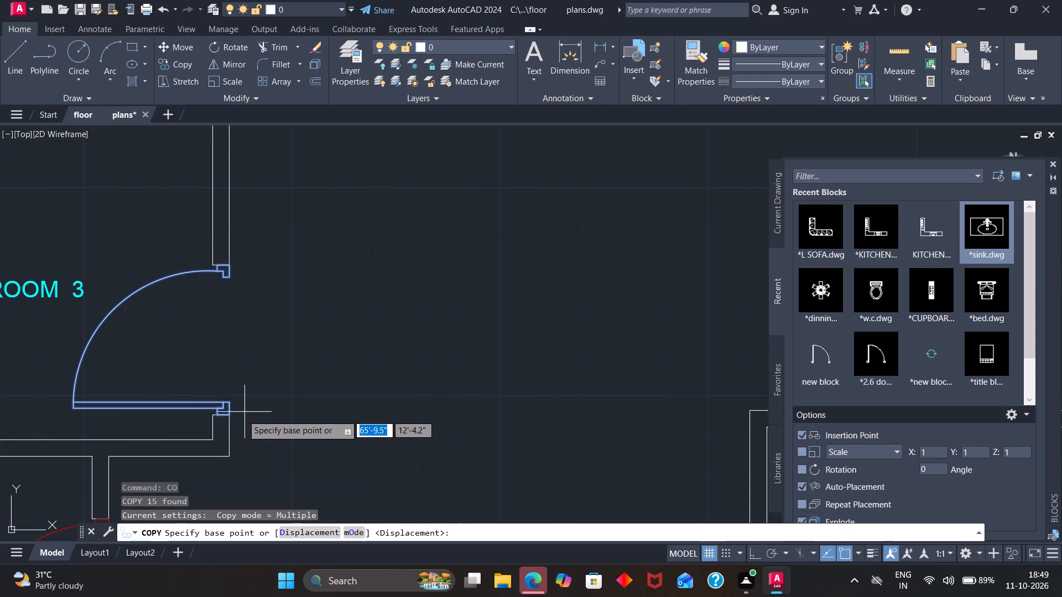
click(232, 416)
scroll(335, 377, down, 2)
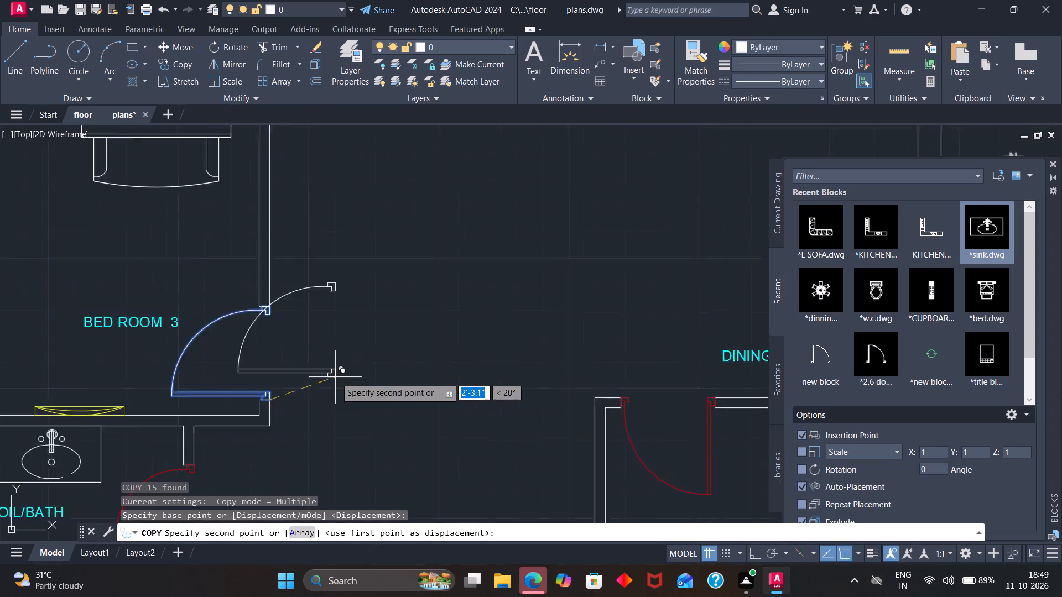
scroll(336, 376, down, 4)
scroll(457, 348, up, 3)
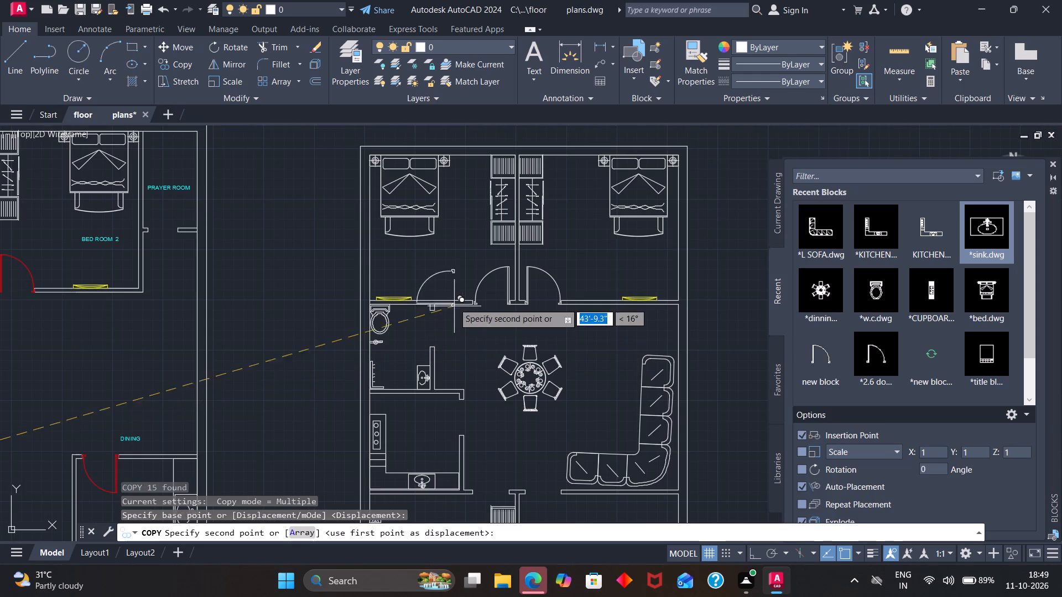
scroll(430, 333, up, 3)
click(438, 390)
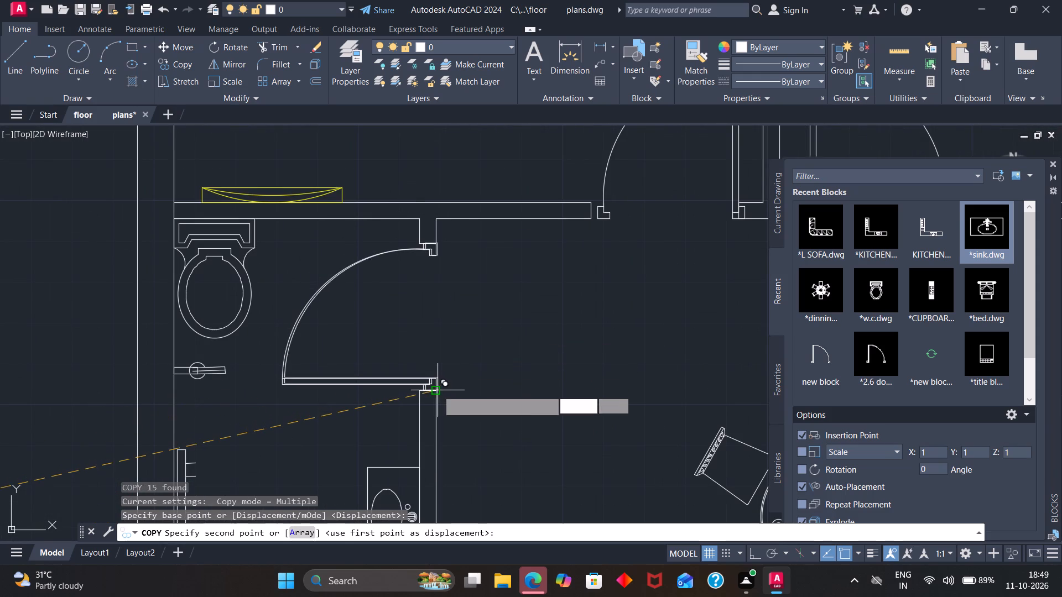
Place another copy of the Bed Room 3 door in the third plan's kitchen opening, on the lower wall end.
scroll(455, 381, down, 3)
scroll(467, 433, down, 2)
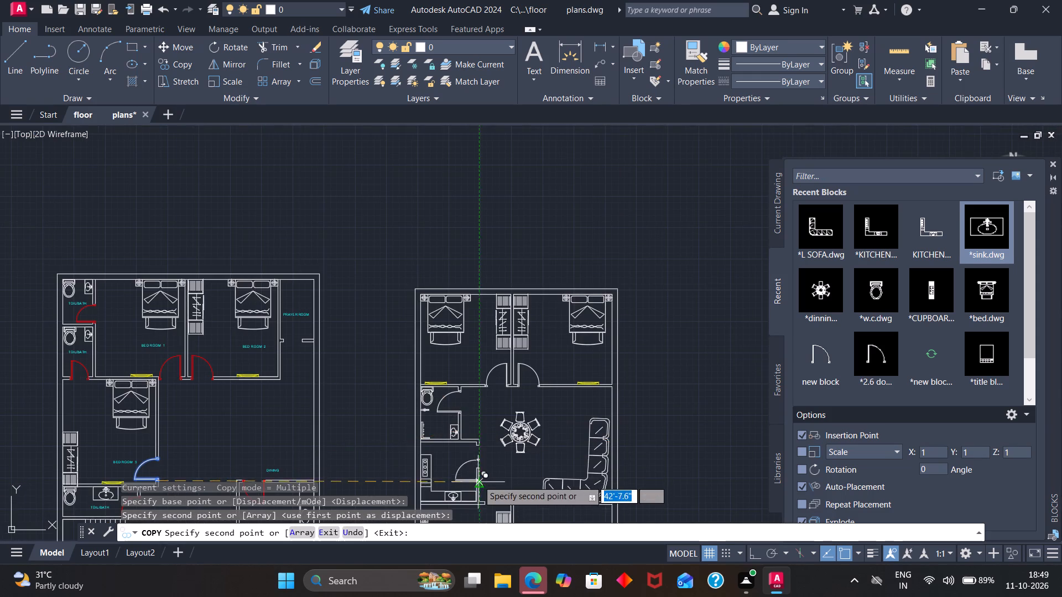
scroll(478, 475, up, 4)
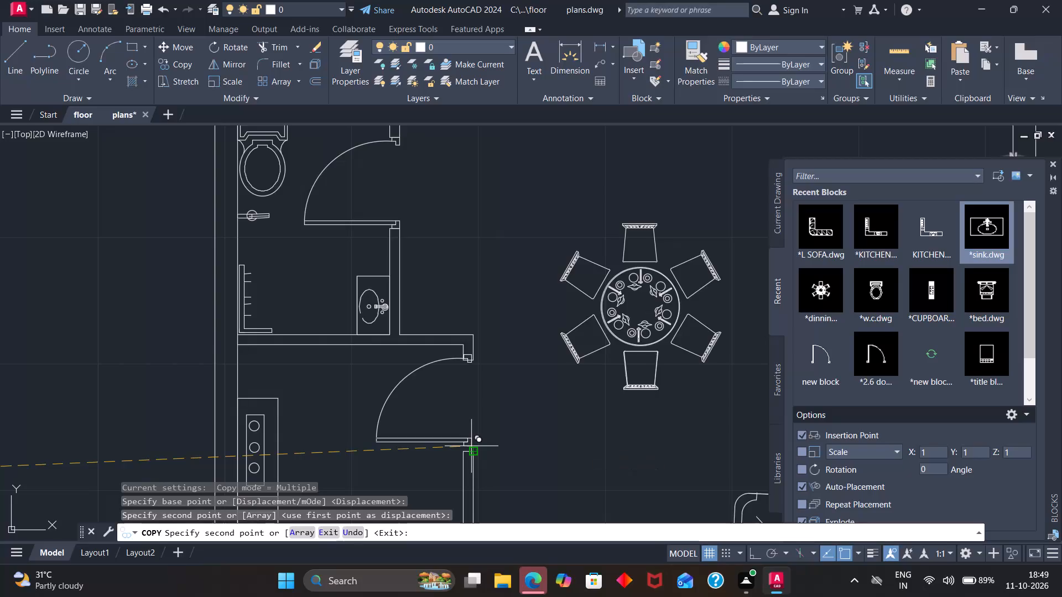
click(471, 446)
key(Escape)
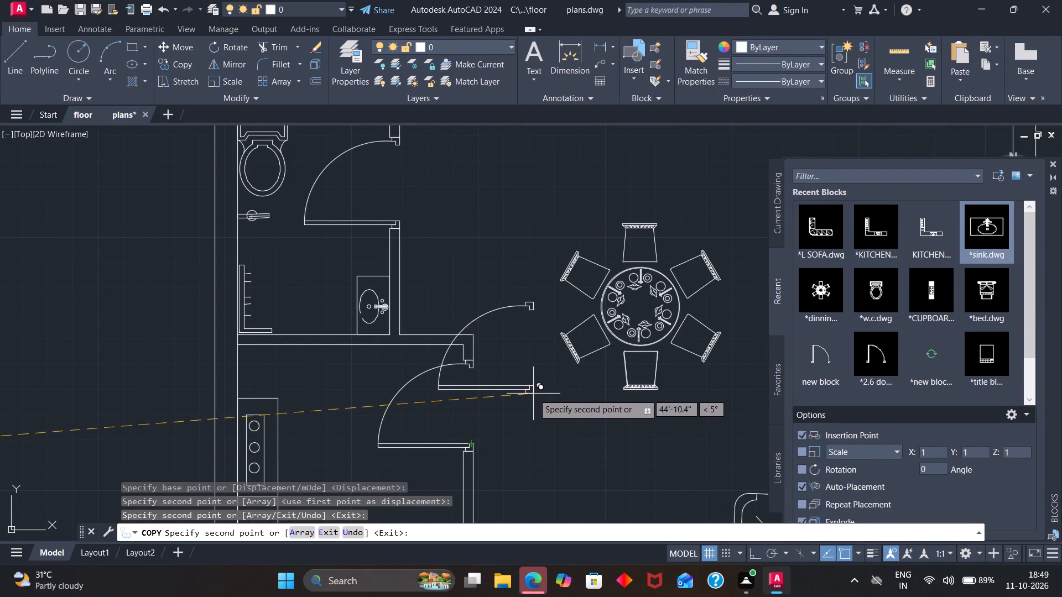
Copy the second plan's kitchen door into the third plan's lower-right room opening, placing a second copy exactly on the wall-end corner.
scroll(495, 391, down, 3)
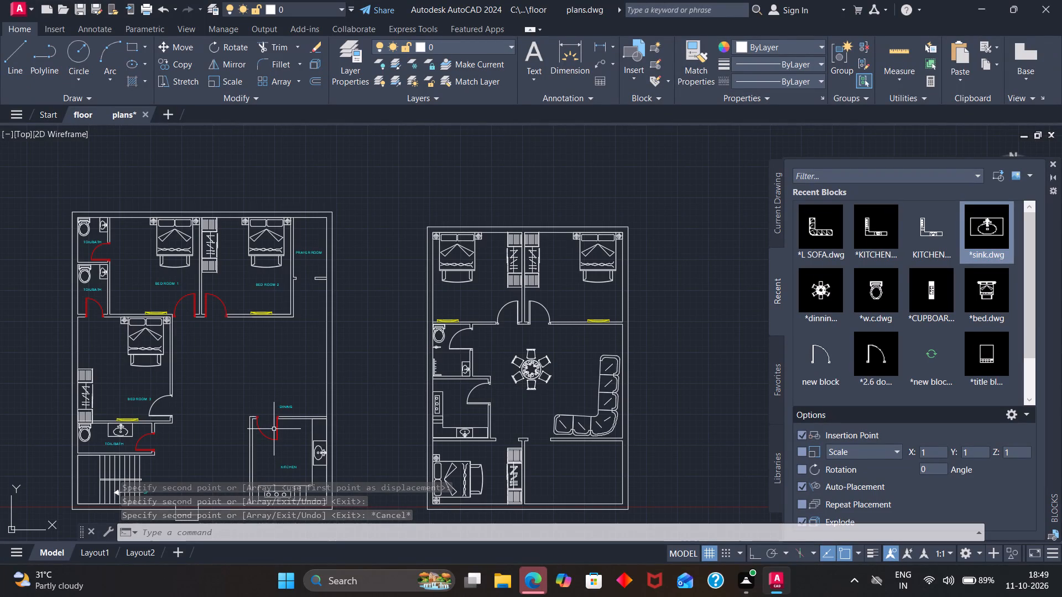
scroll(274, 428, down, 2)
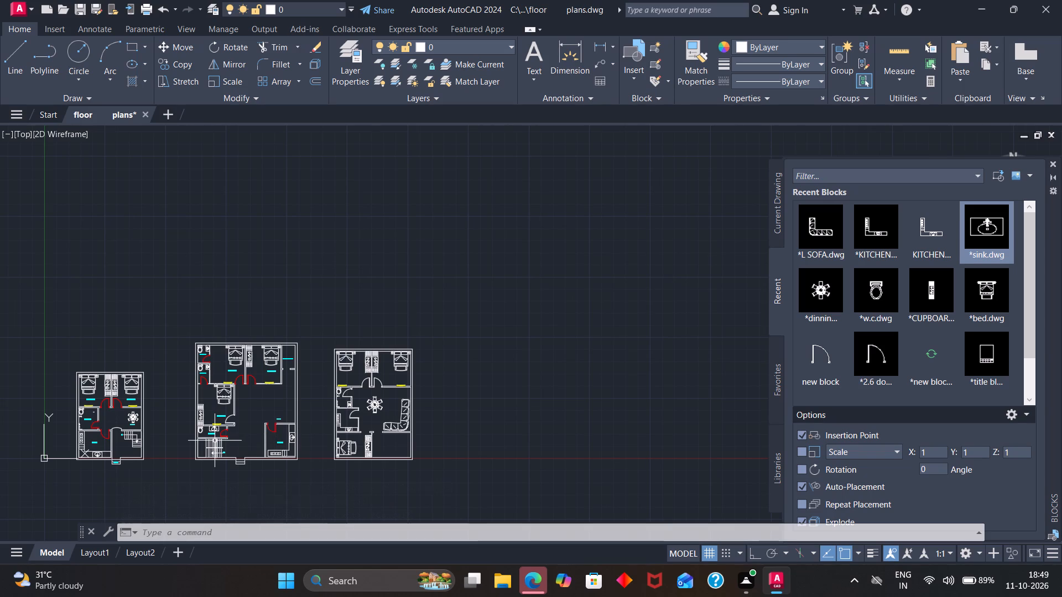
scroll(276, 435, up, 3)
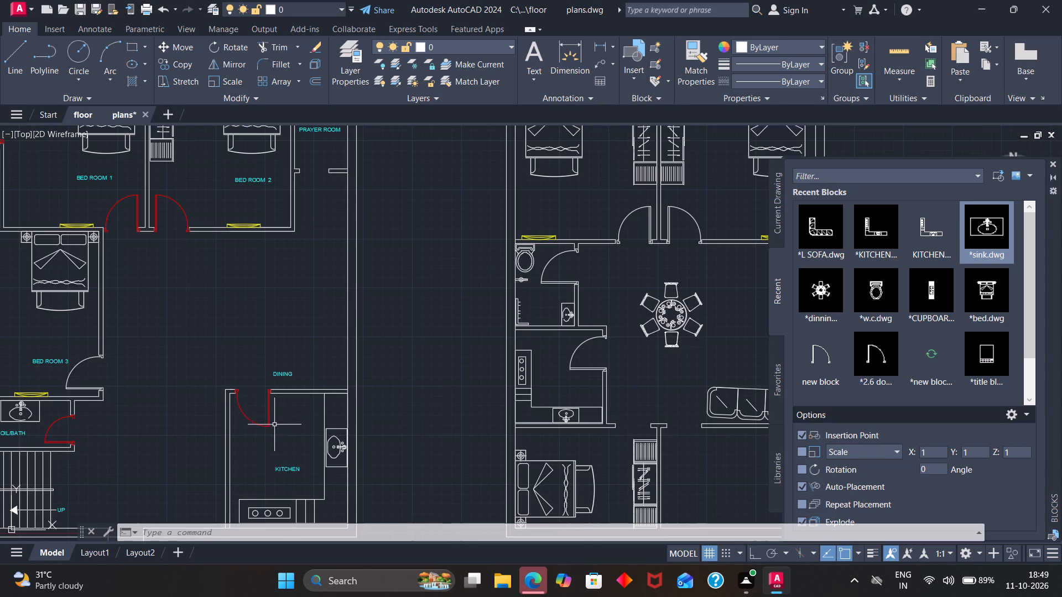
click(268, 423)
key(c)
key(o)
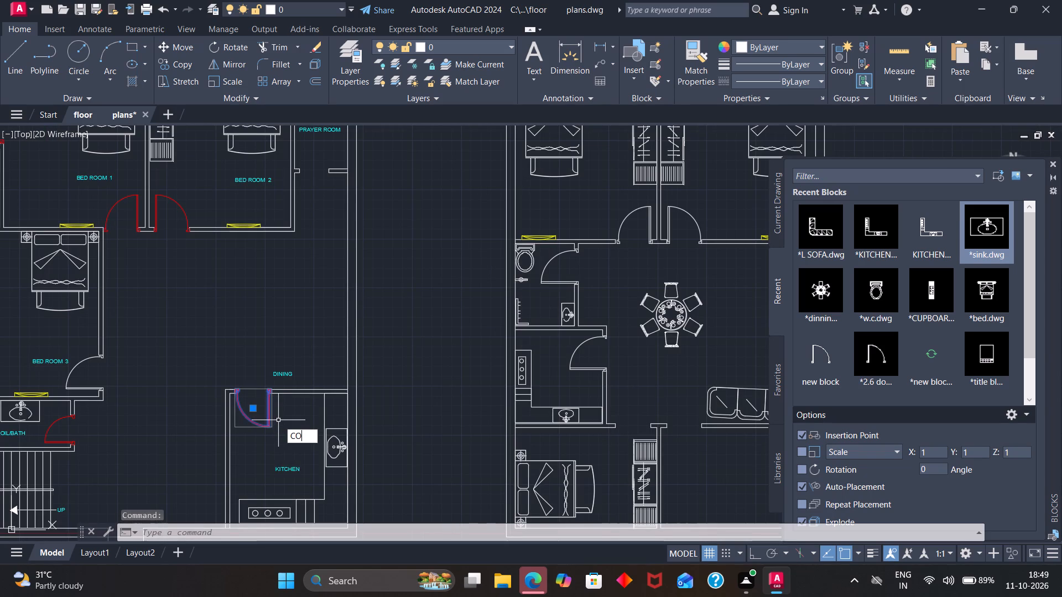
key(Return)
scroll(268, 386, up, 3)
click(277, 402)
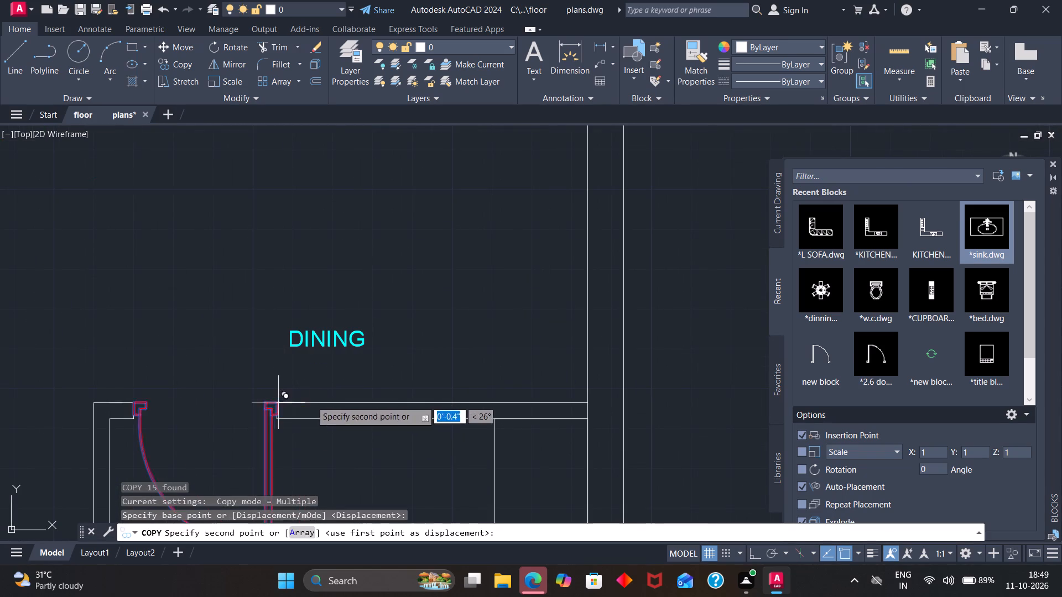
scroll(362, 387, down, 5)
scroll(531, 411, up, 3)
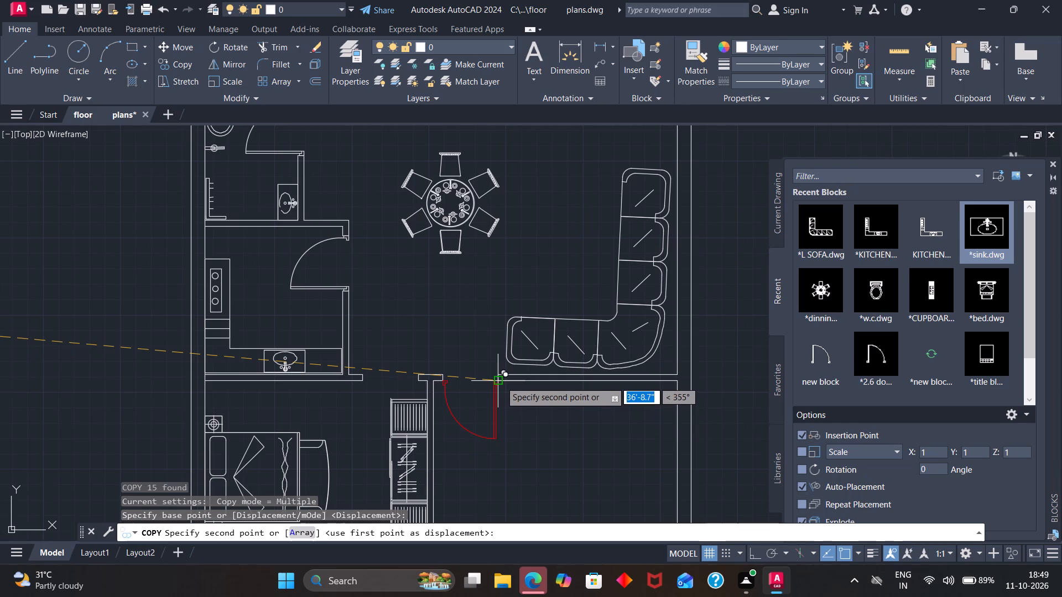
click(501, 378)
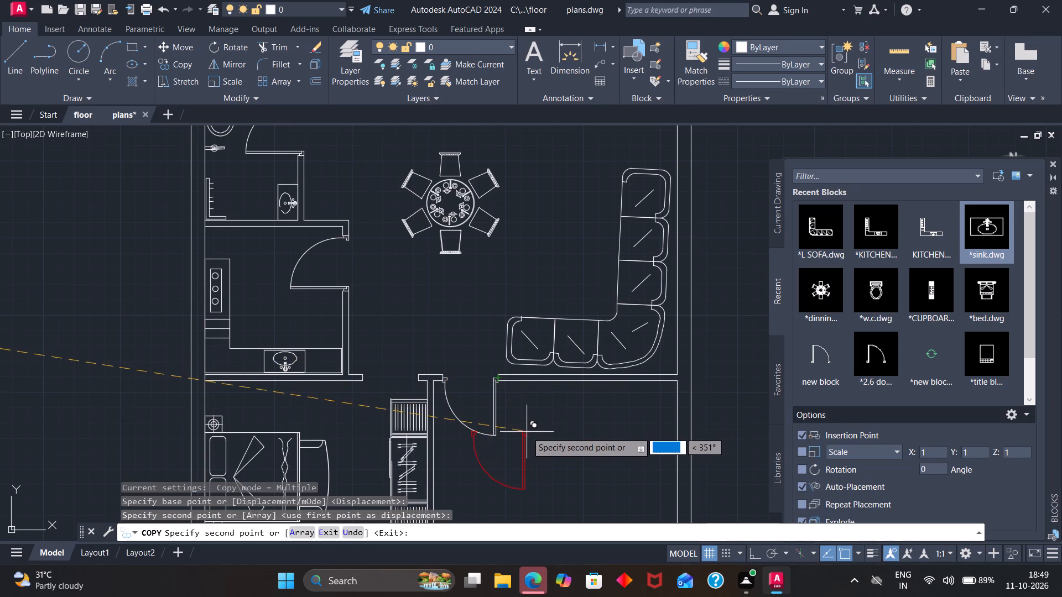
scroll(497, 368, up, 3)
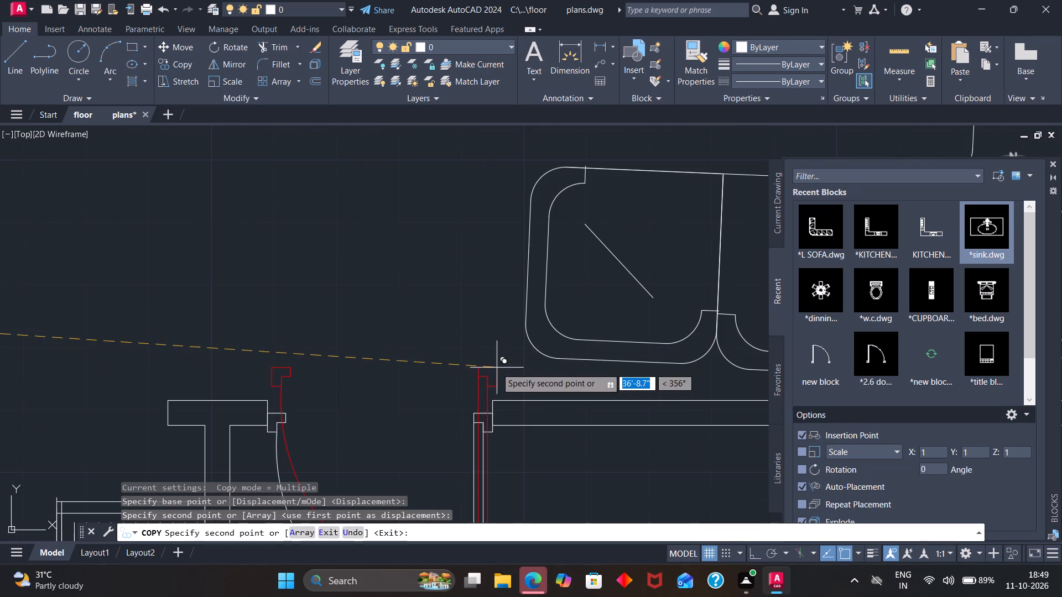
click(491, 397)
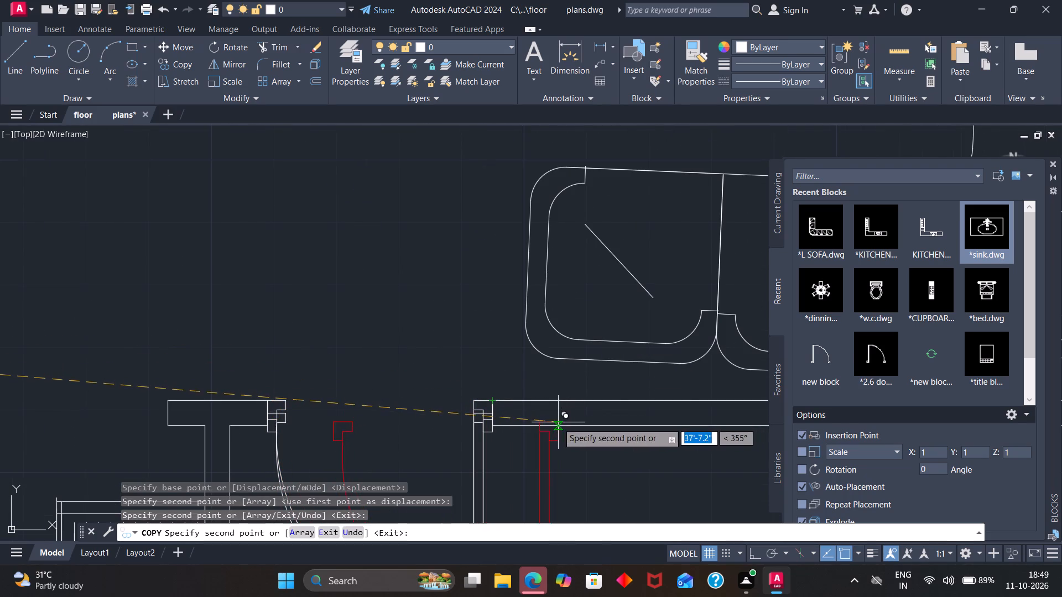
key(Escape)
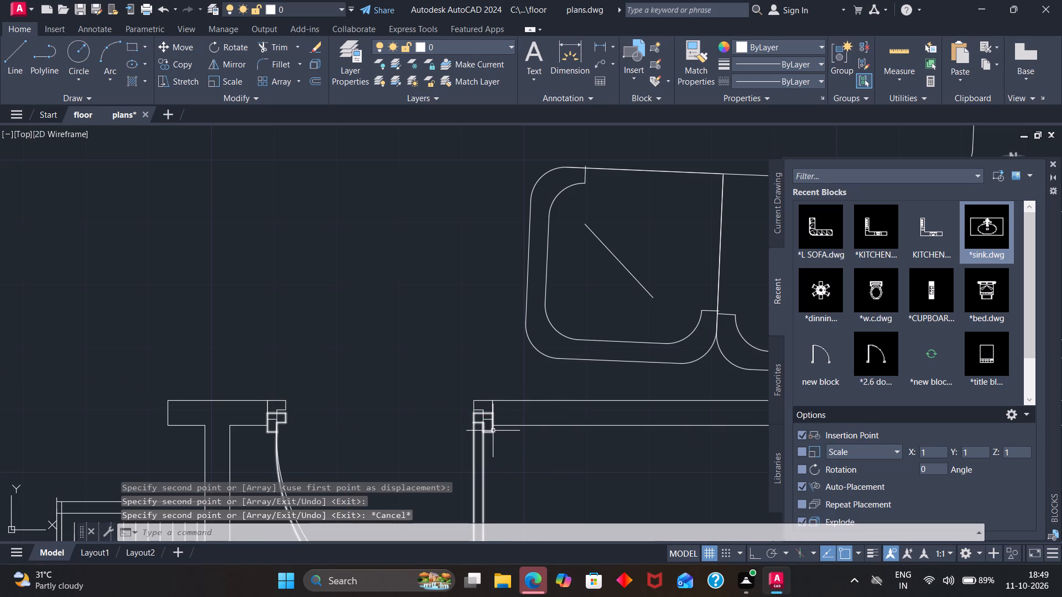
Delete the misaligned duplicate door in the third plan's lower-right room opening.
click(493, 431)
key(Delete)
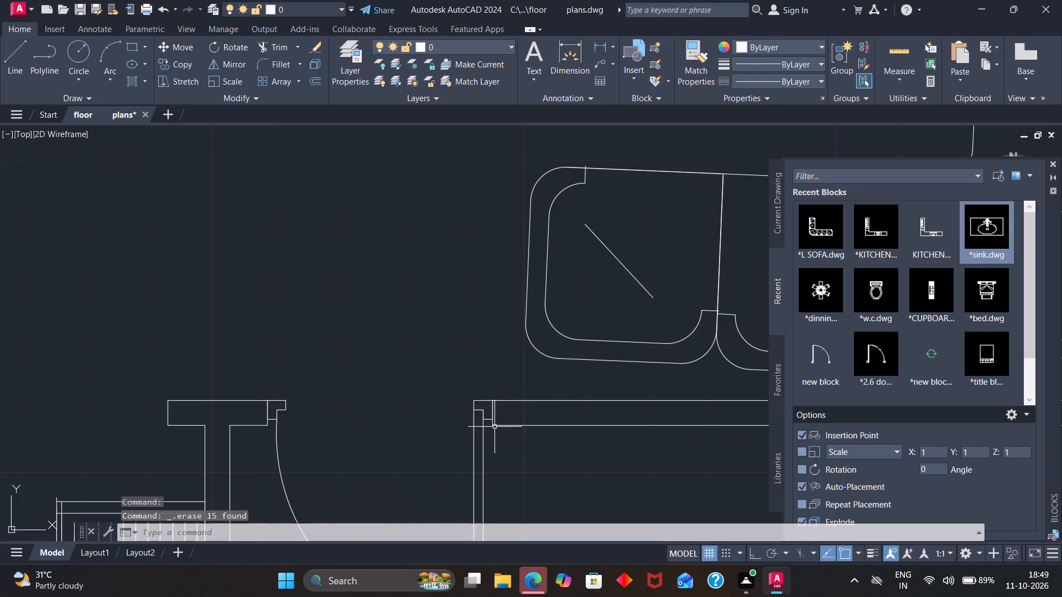
Assign the second plan's Bed Room 3 door and the third plan's five doors to the door layer.
scroll(489, 425, down, 3)
scroll(373, 435, down, 2)
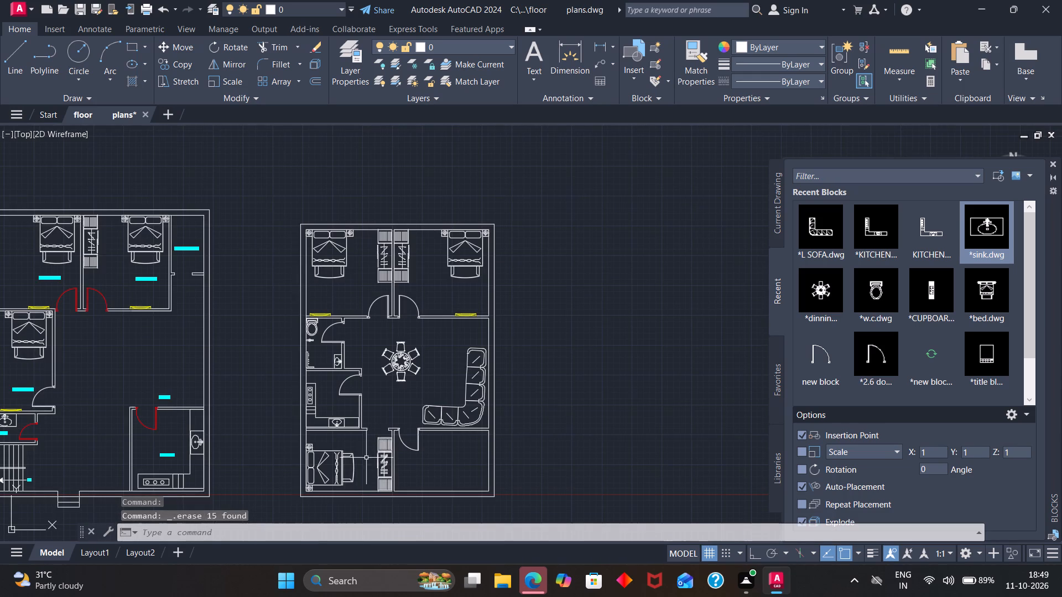
scroll(176, 413, down, 2)
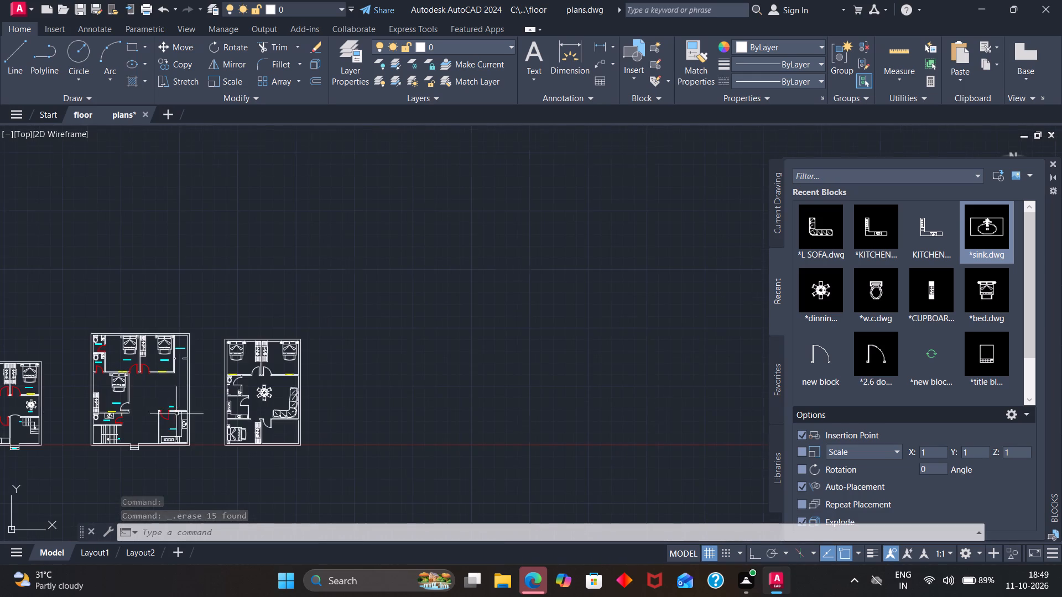
scroll(122, 405, up, 2)
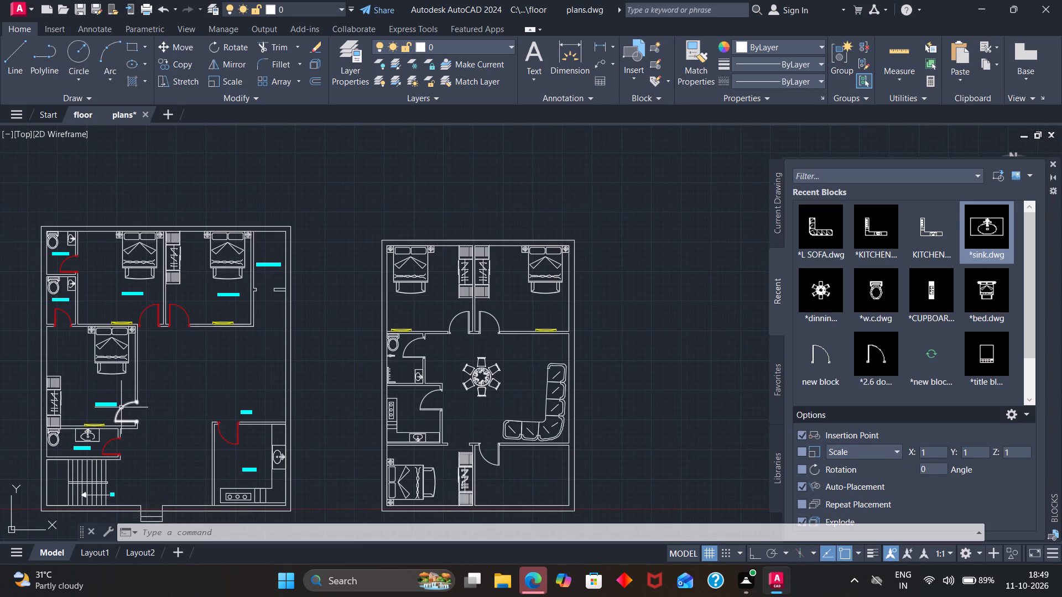
click(121, 407)
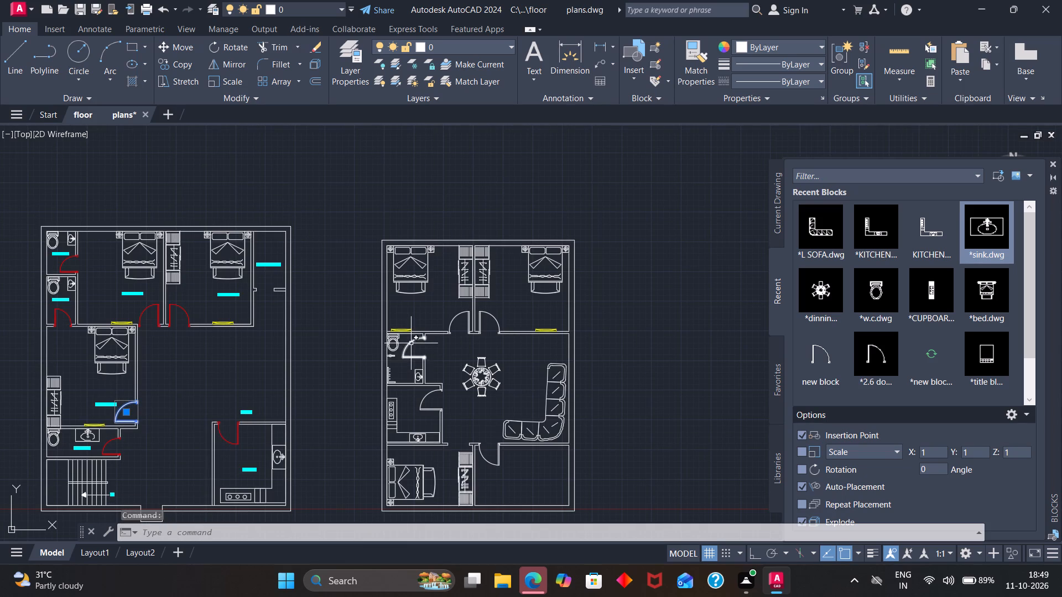
click(411, 343)
click(424, 400)
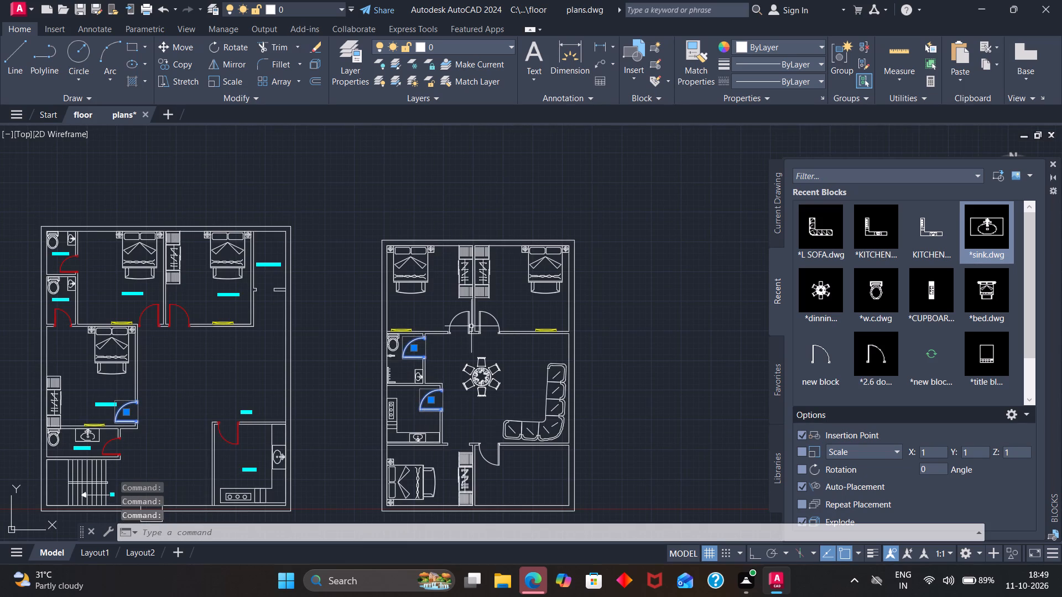
click(459, 316)
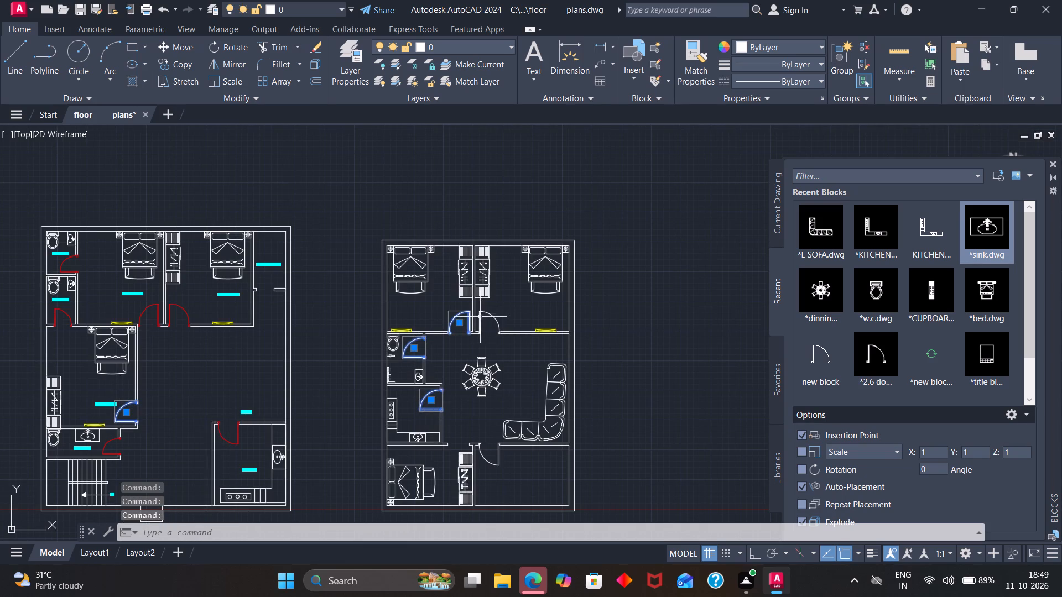
click(479, 317)
click(481, 450)
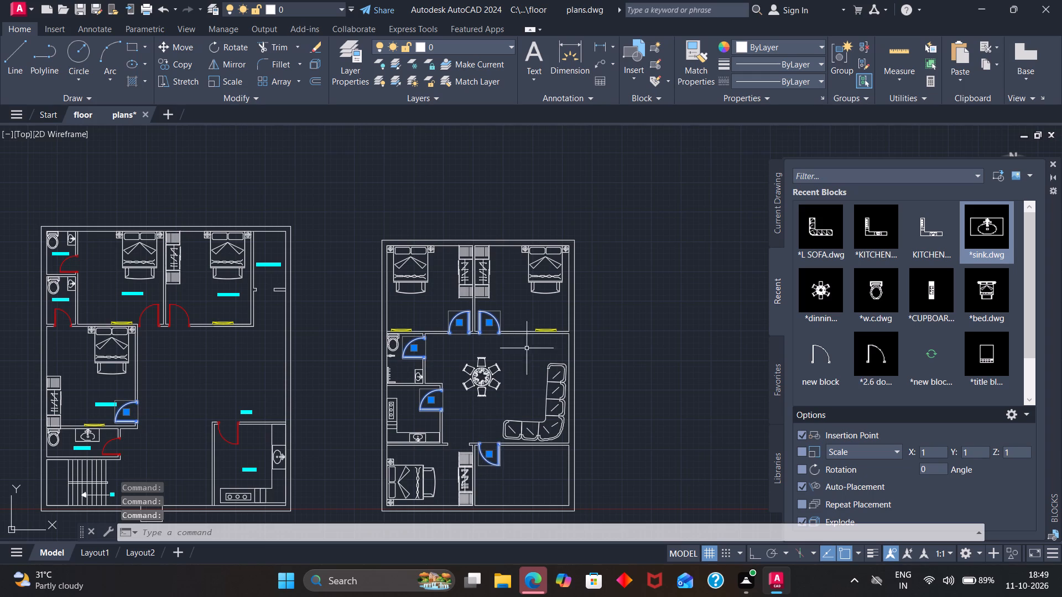
click(511, 46)
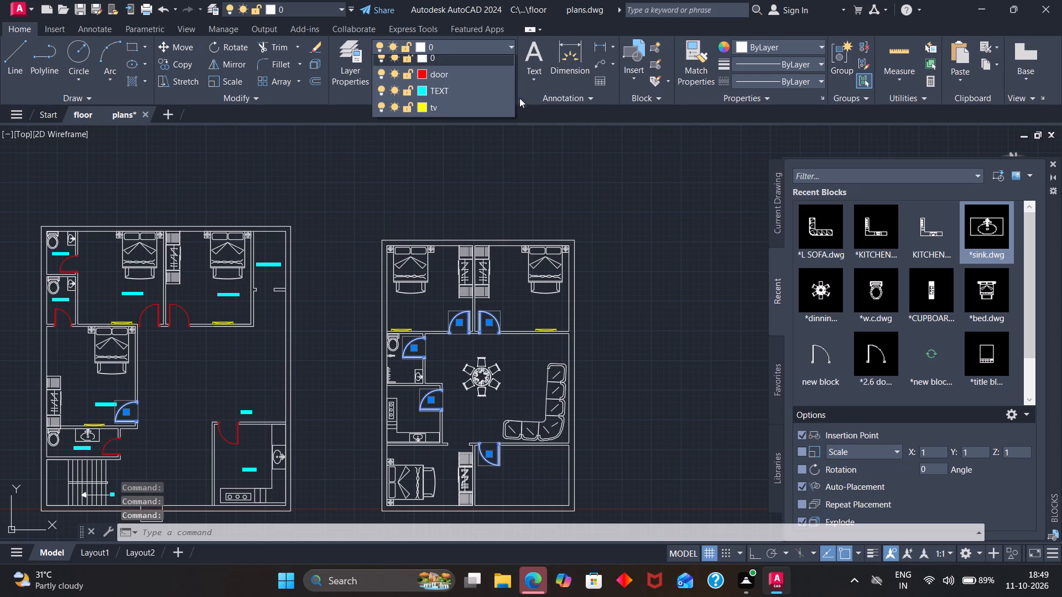
click(420, 81)
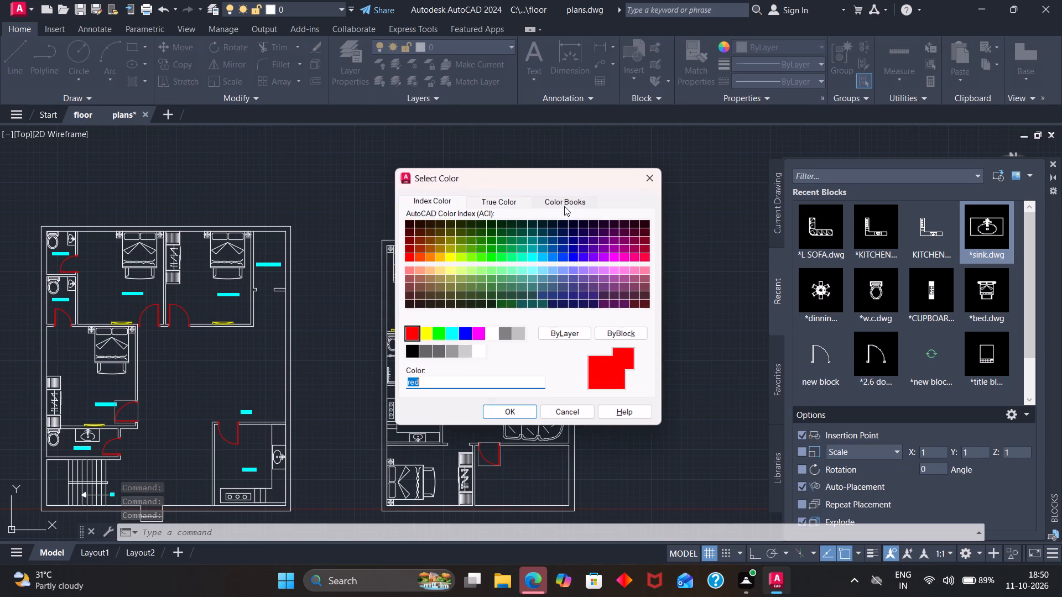
key(Escape)
key(Escape)
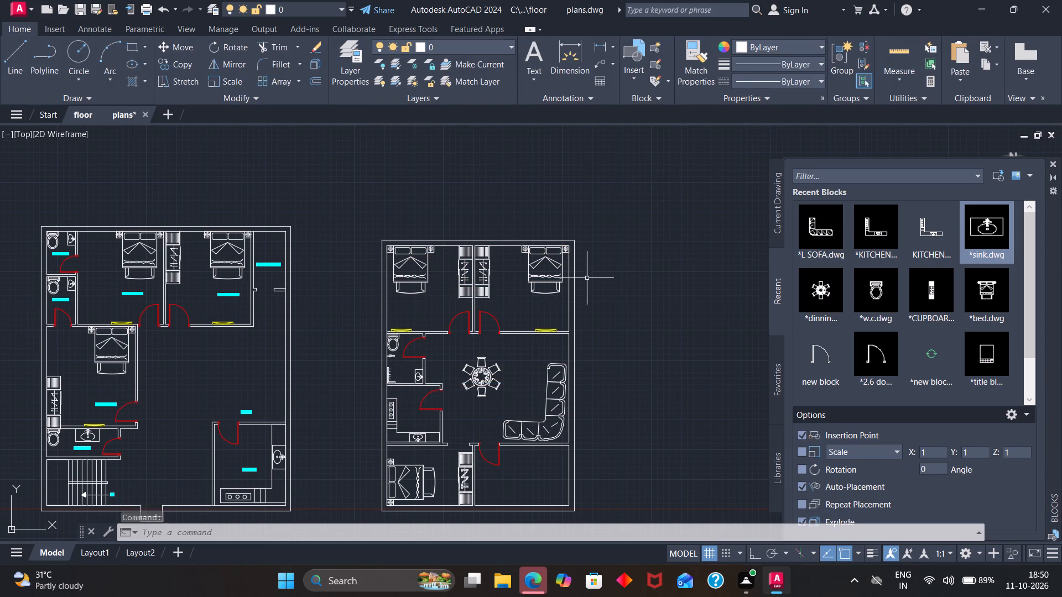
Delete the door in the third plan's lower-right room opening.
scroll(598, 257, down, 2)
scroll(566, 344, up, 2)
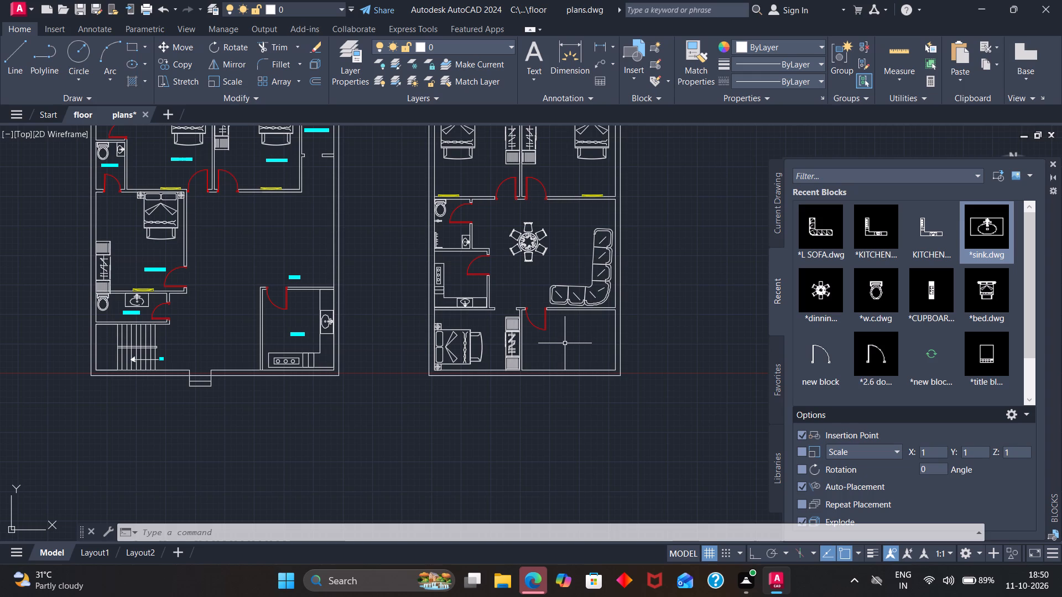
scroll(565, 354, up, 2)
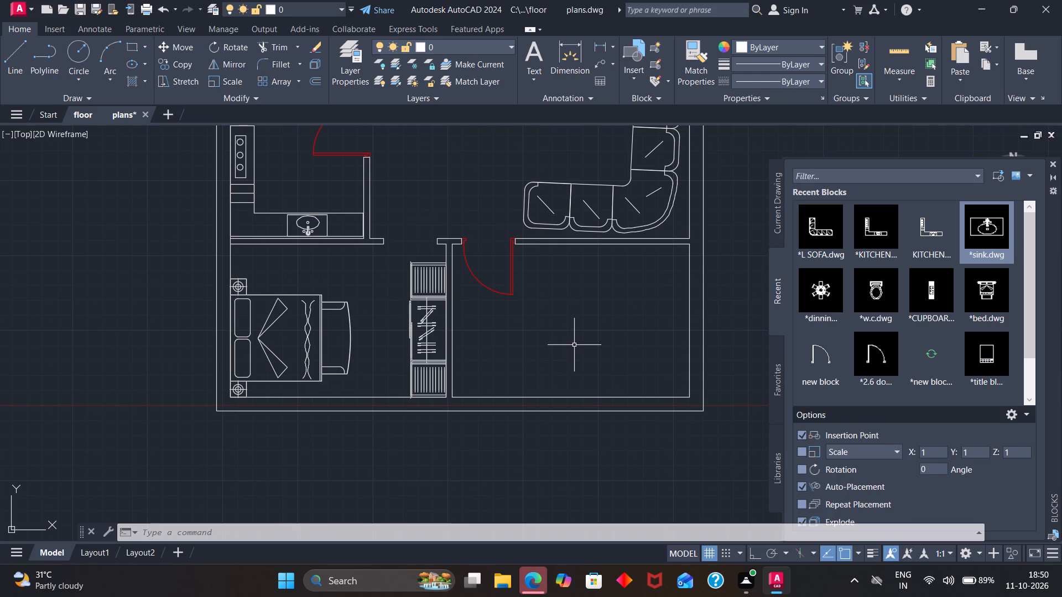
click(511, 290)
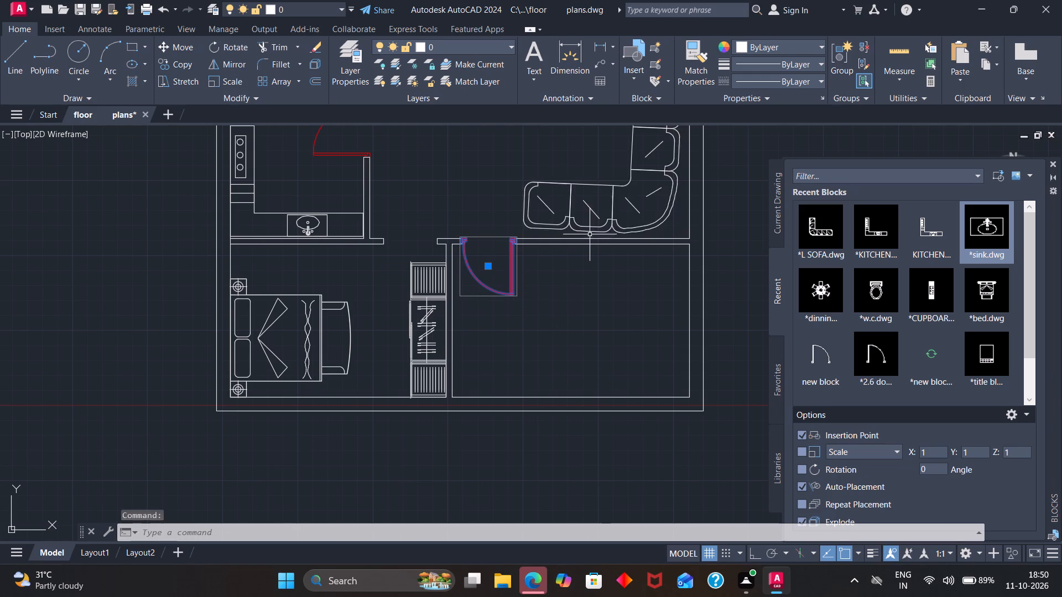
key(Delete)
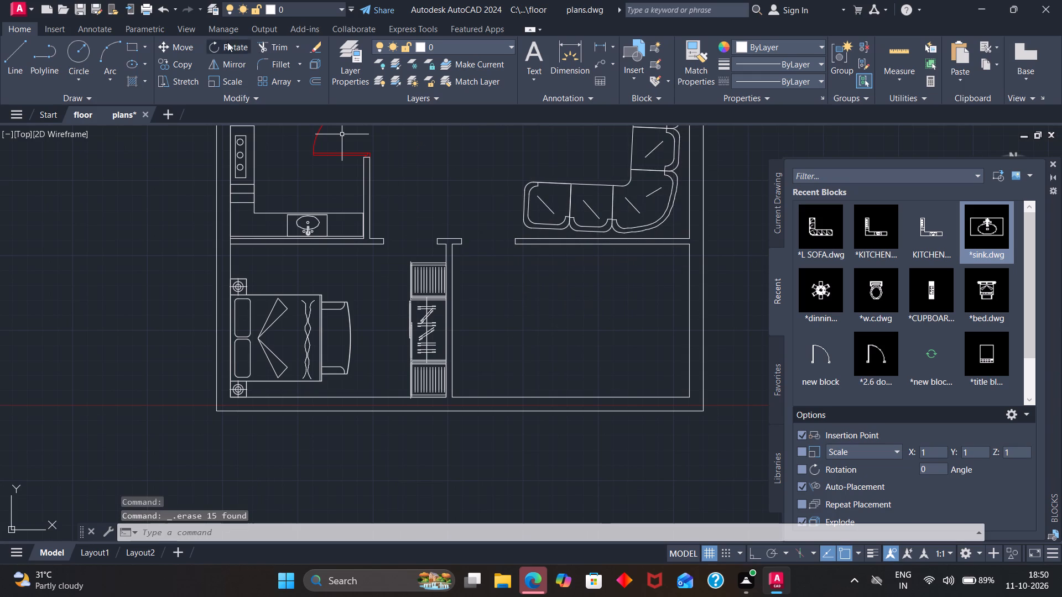
Draw a 3' by 7' rectangle starting from the upper-right inner corner of the third plan's lower-right room.
click(130, 46)
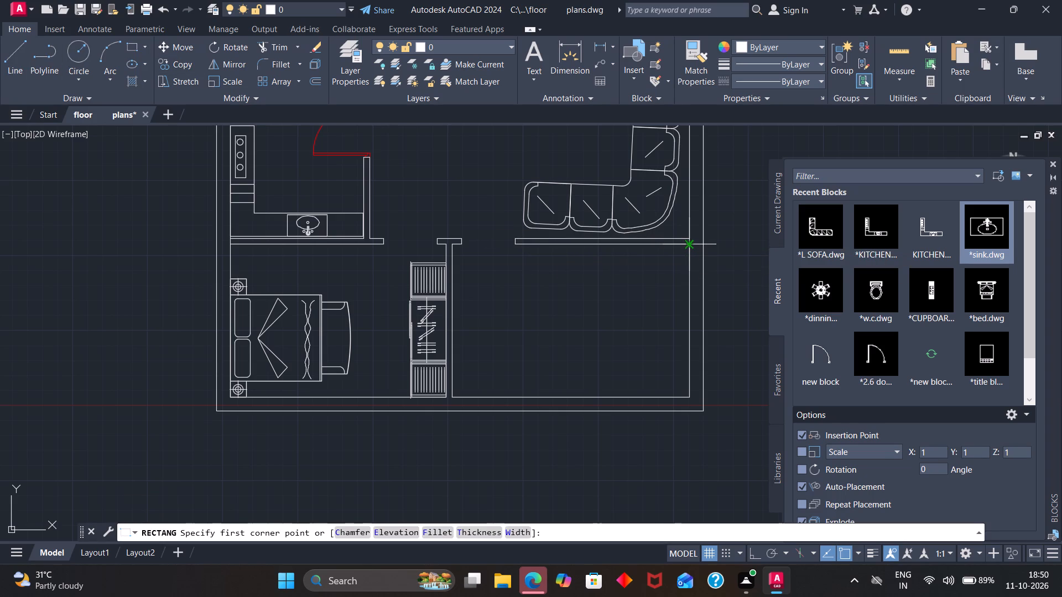
click(688, 247)
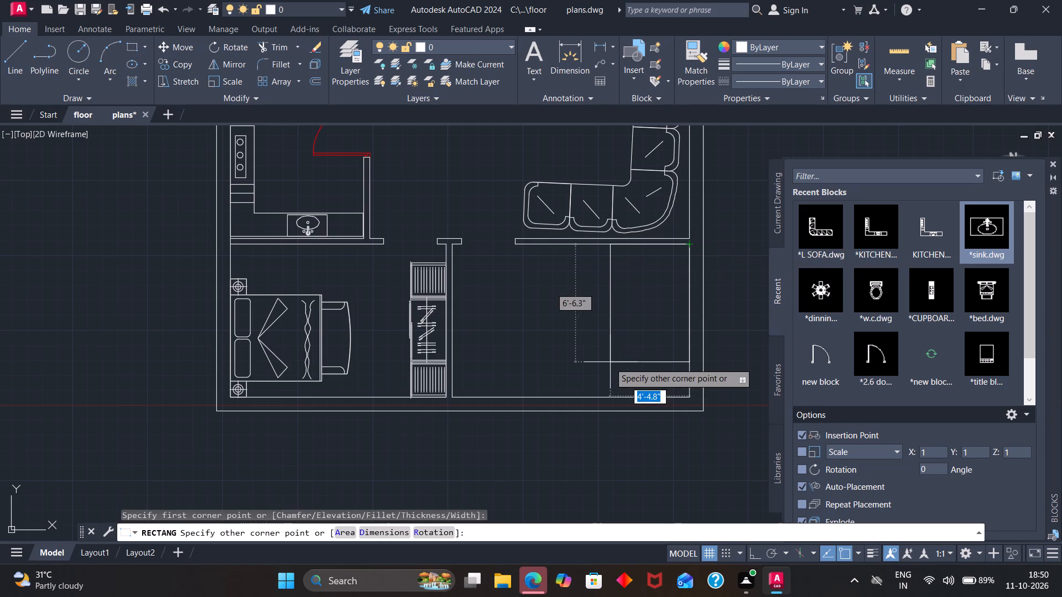
key(3)
key(apostrophe)
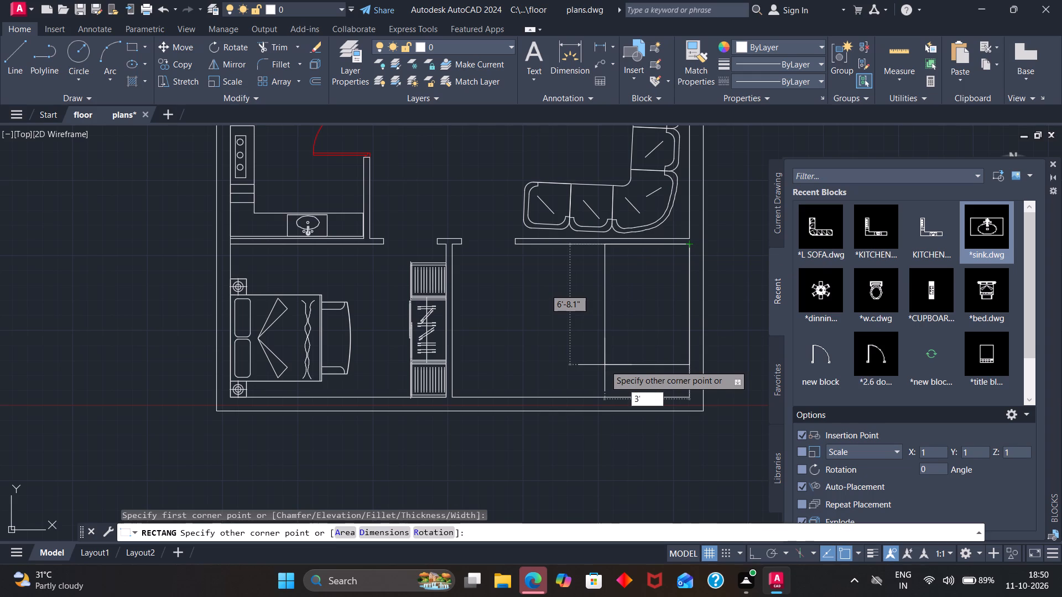
key(comma)
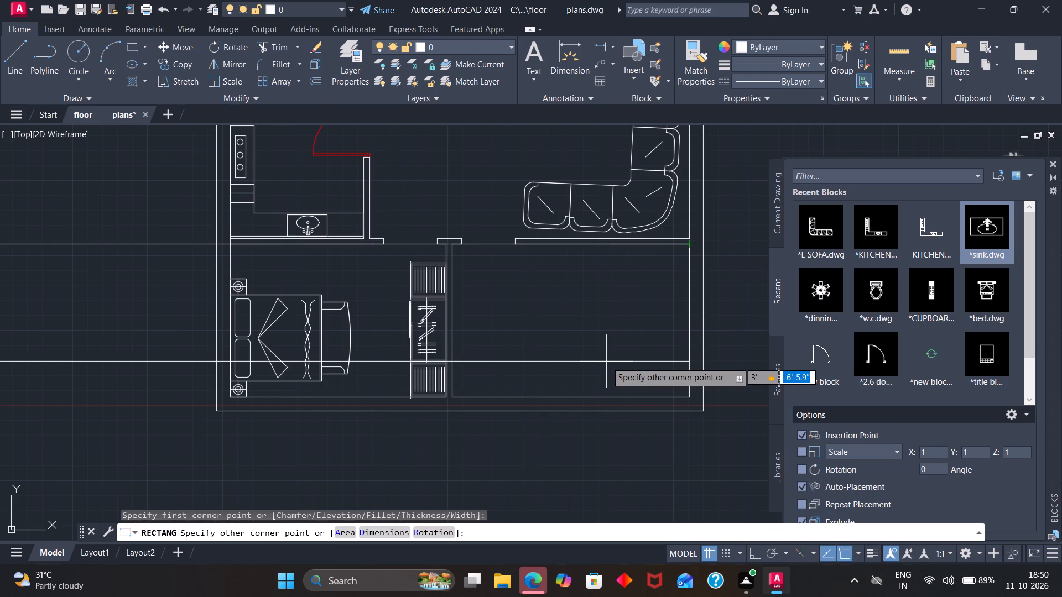
key(7)
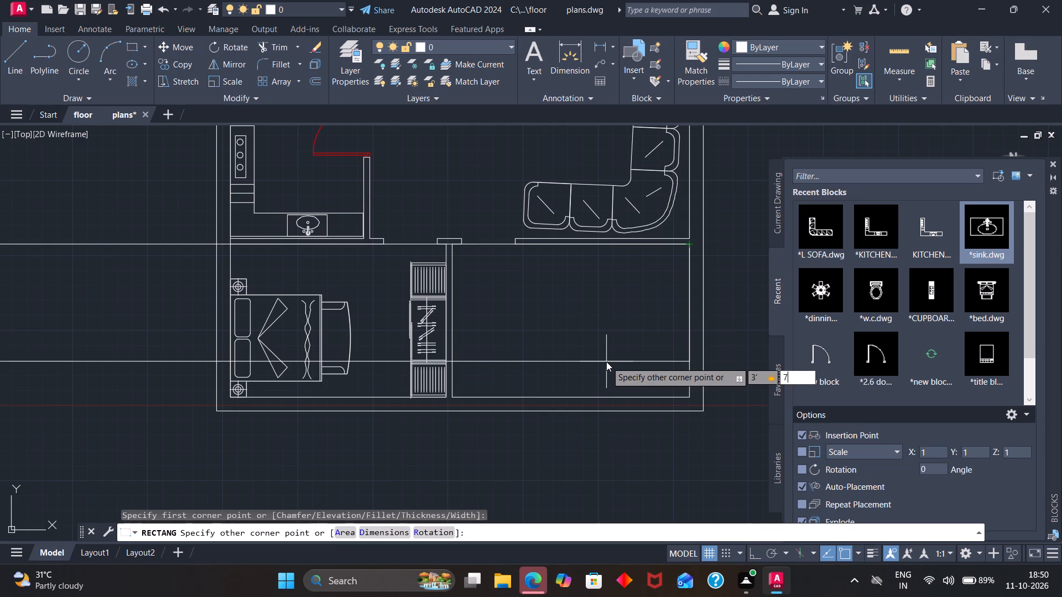
key(apostrophe)
key(Return)
Measure the inner right side of the third plan's lower-right room with the Dimension tool, without placing a dimension.
scroll(688, 301, down, 2)
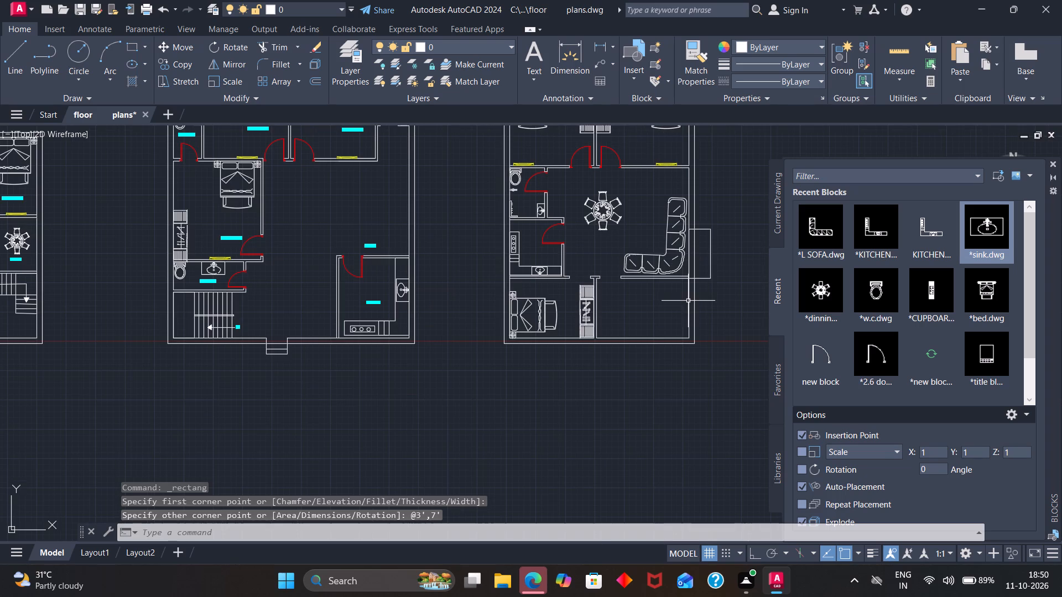
click(556, 46)
scroll(690, 280, up, 3)
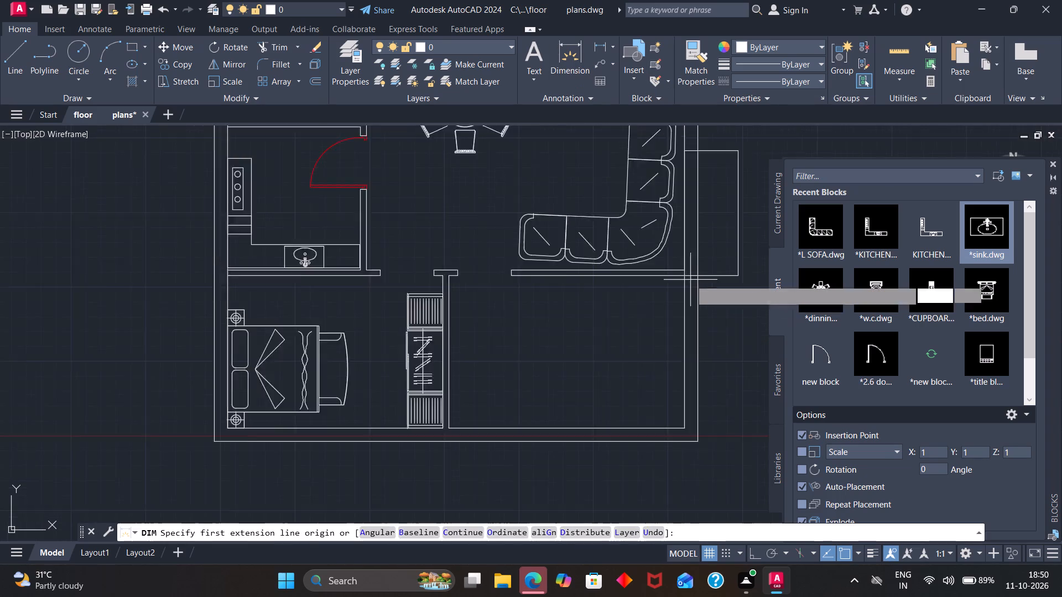
click(675, 273)
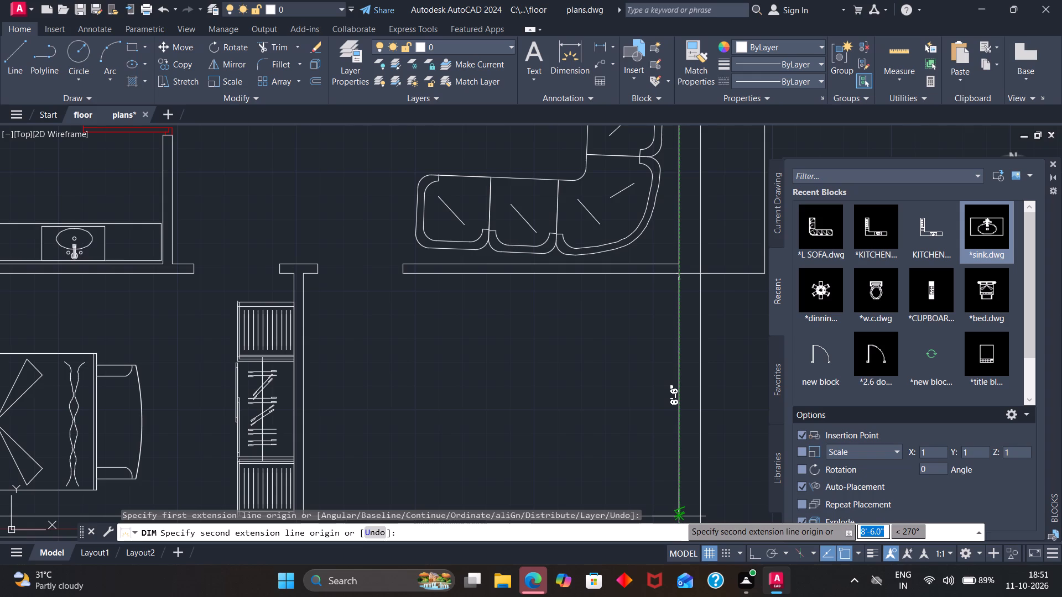
scroll(680, 516, up, 2)
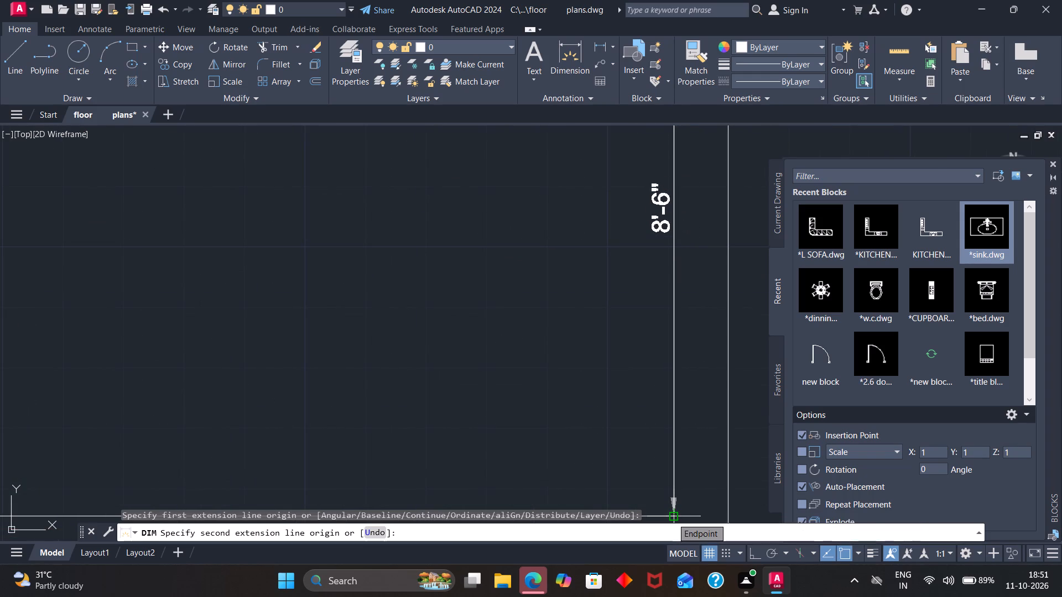
key(Escape)
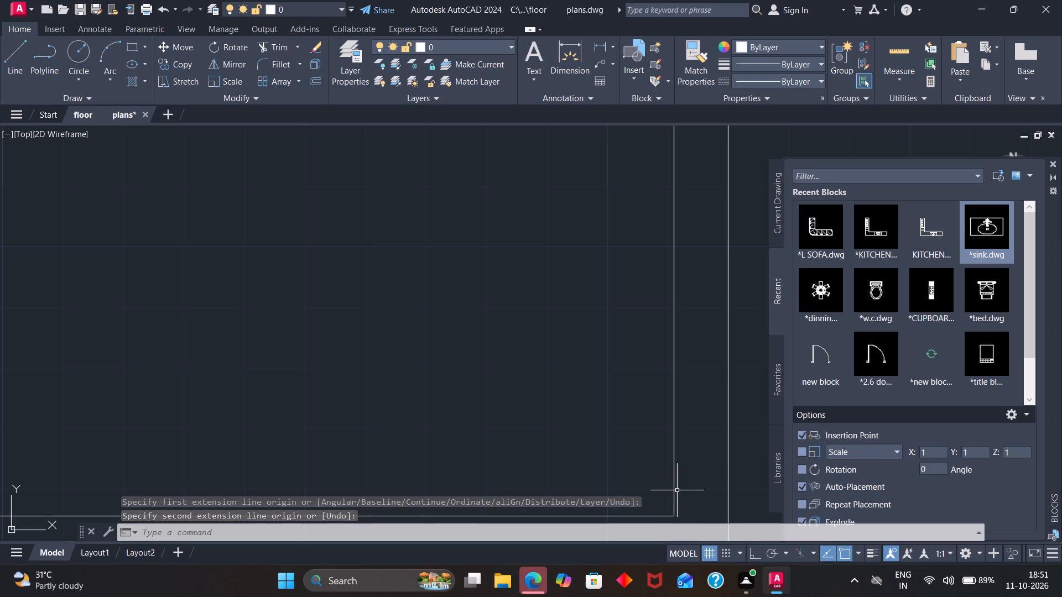
Delete the 3' by 7' rectangle at the upper-right inner corner of the third plan's lower-right room.
scroll(685, 463, down, 2)
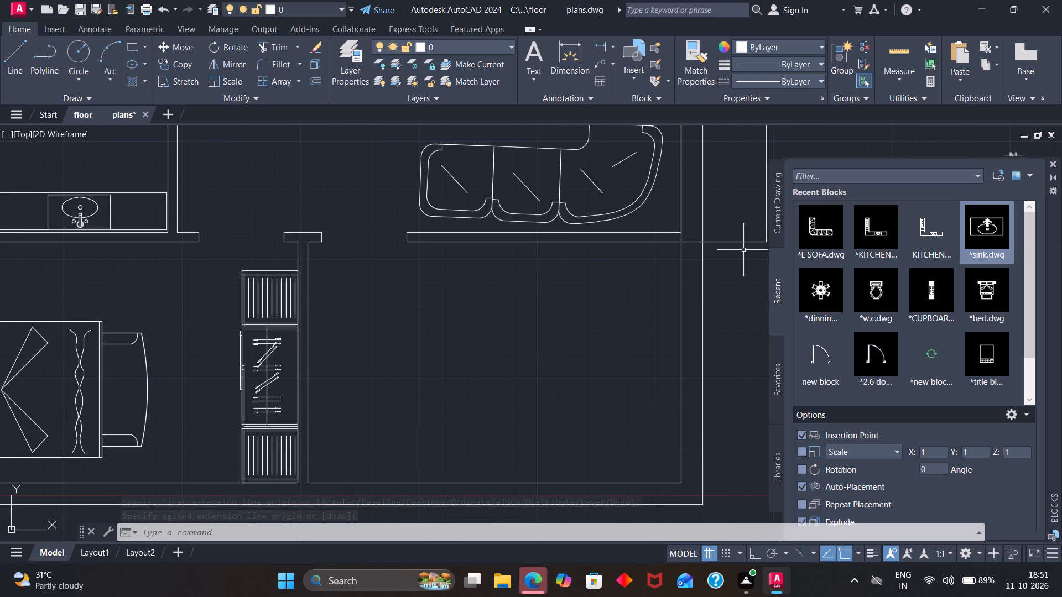
click(745, 241)
right_click(744, 241)
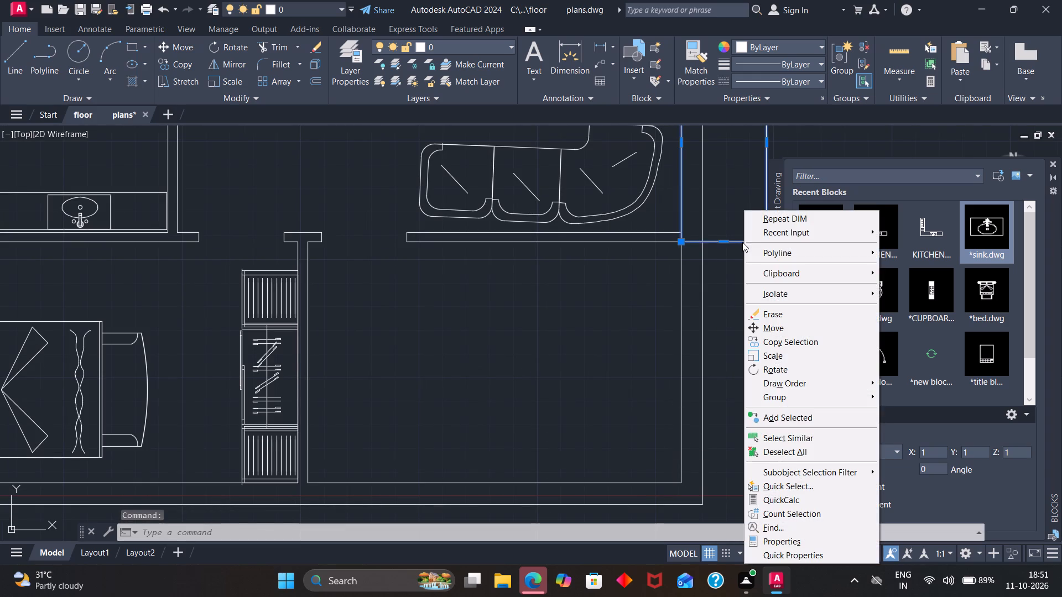
click(772, 313)
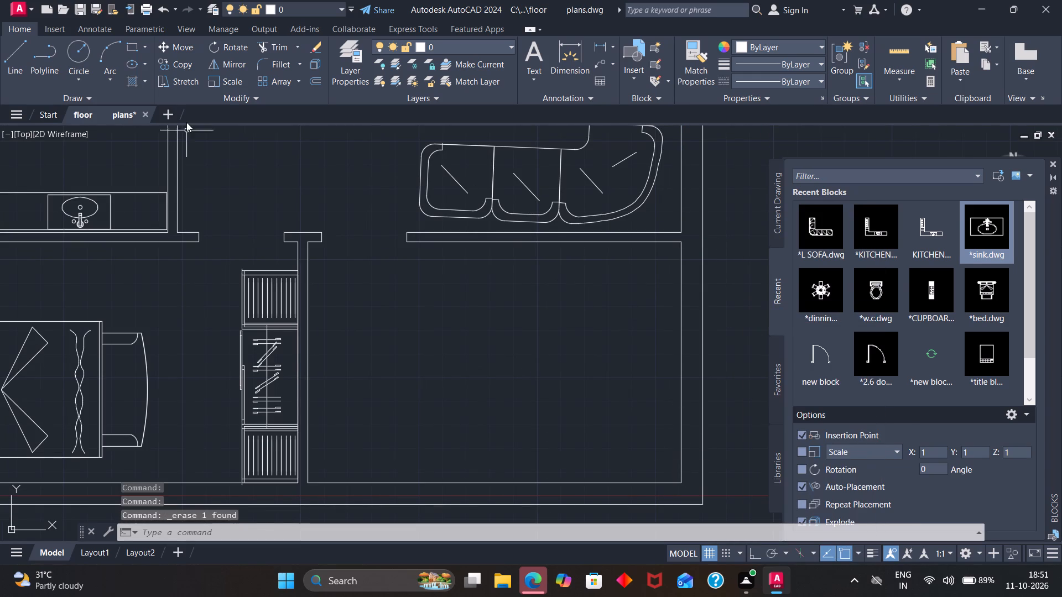
Draw a 3' by 3' square near the opening of the third plan's lower-right room.
click(125, 48)
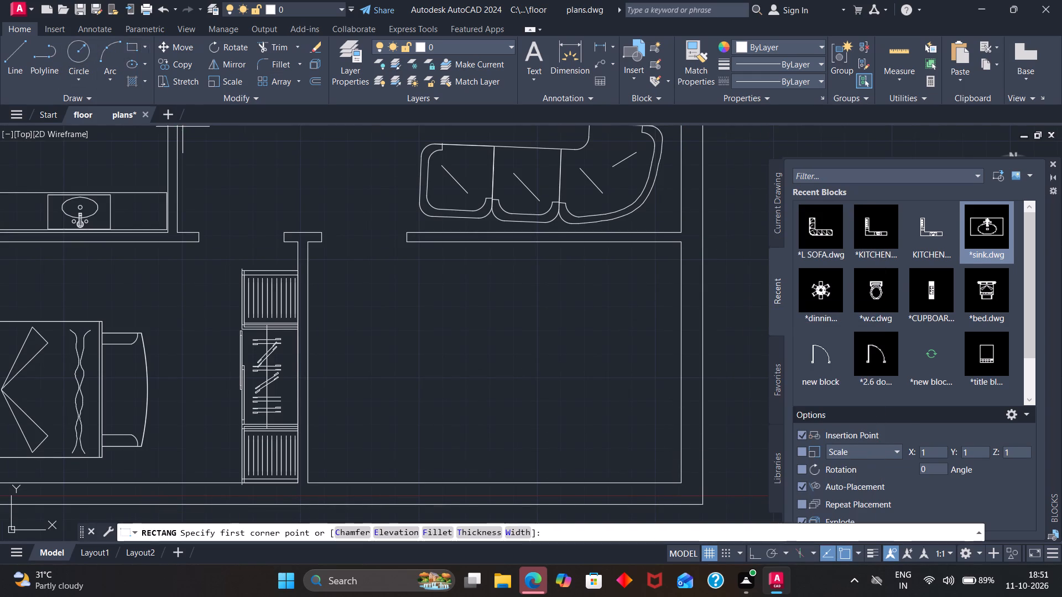
click(368, 298)
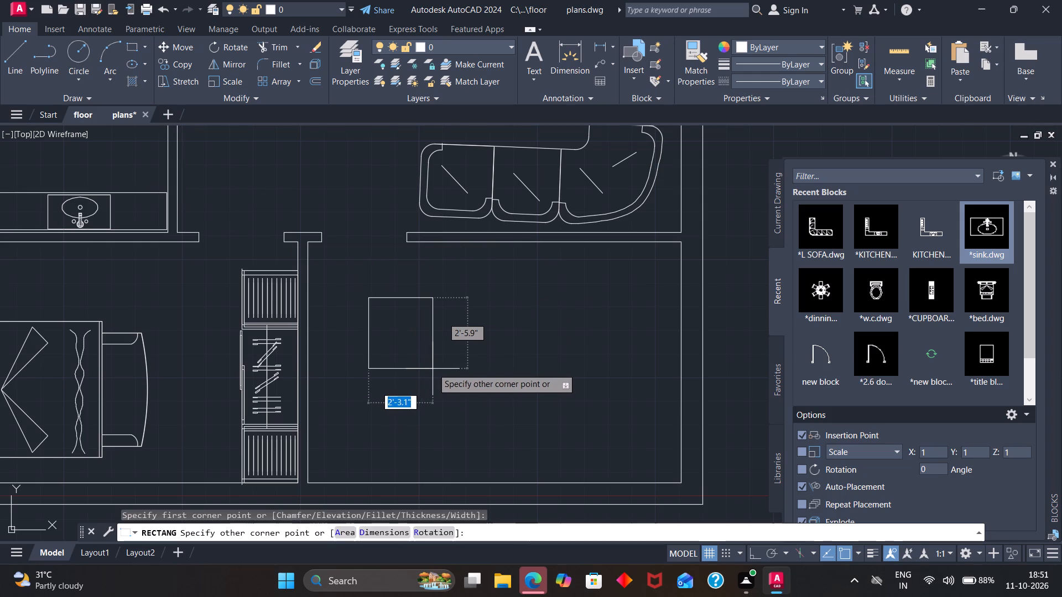
text(3')
key(comma)
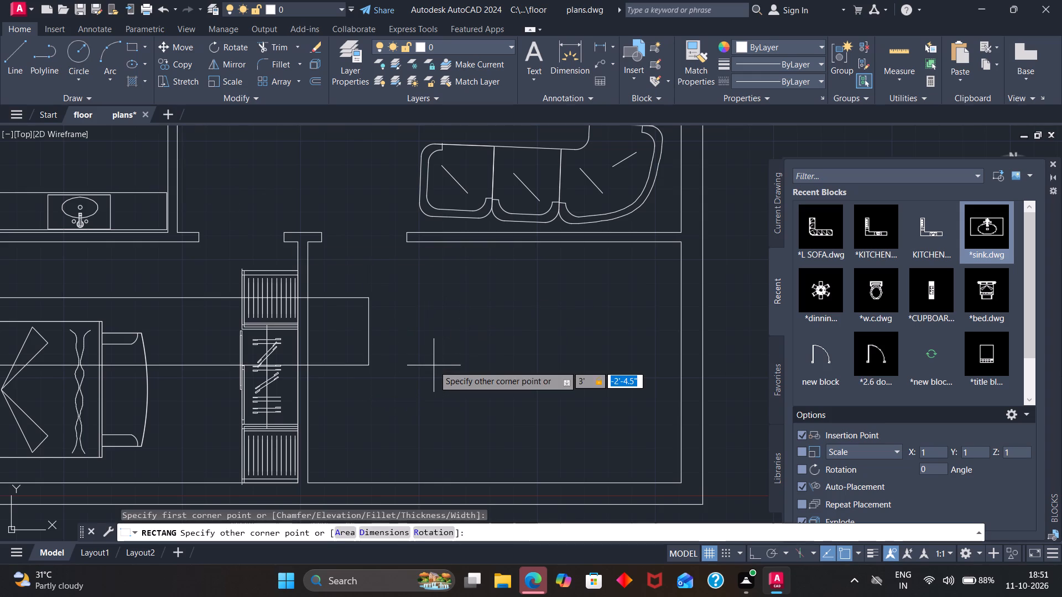
key(3)
key(apostrophe)
key(Return)
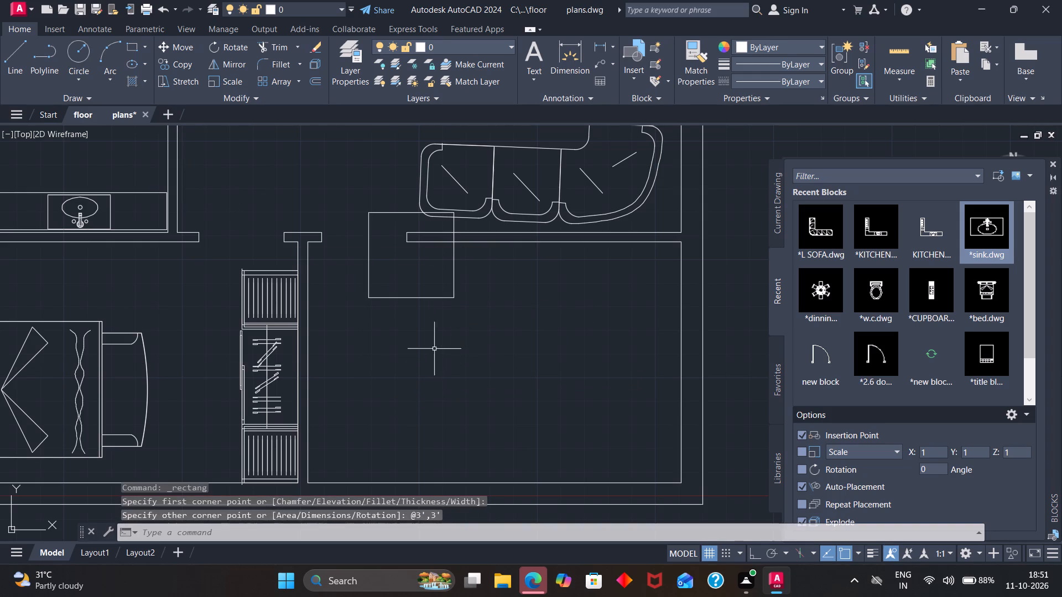
Move the 3' square by its upper-right corner to the upper-right inner corner of the lower-right room.
click(454, 219)
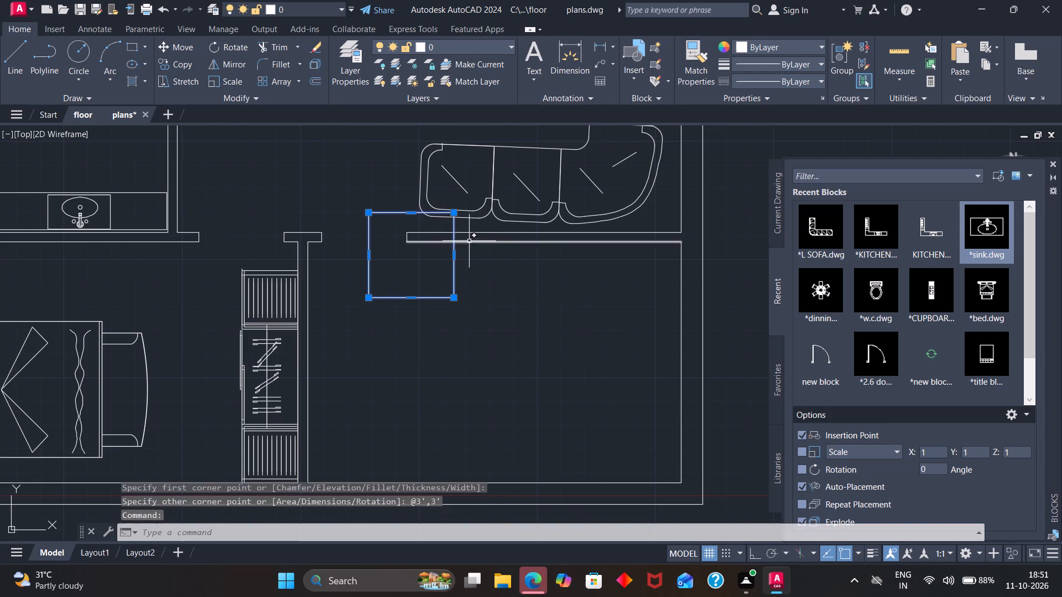
key(m)
key(Return)
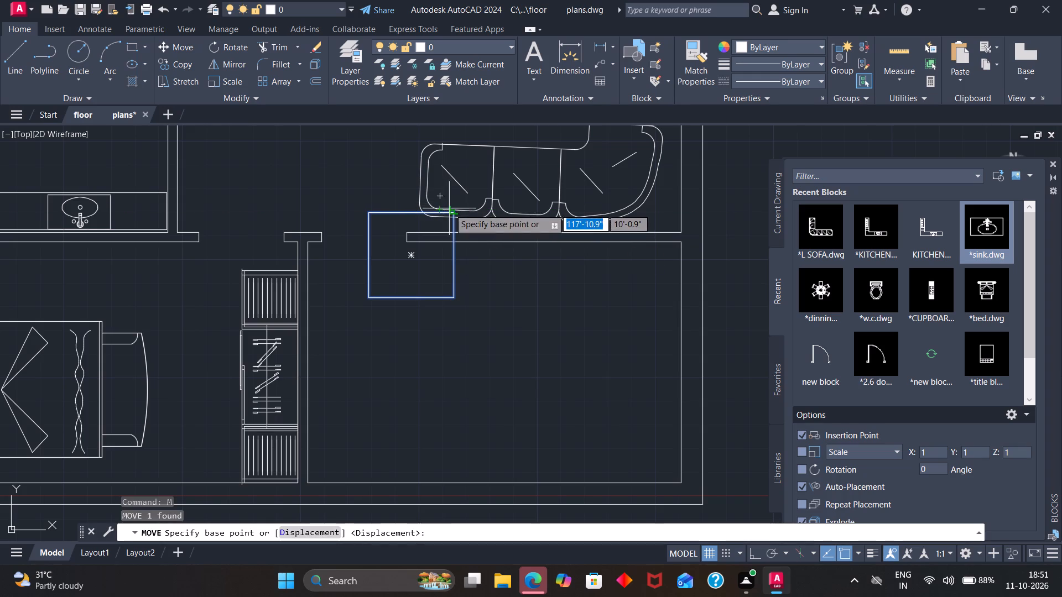
click(451, 211)
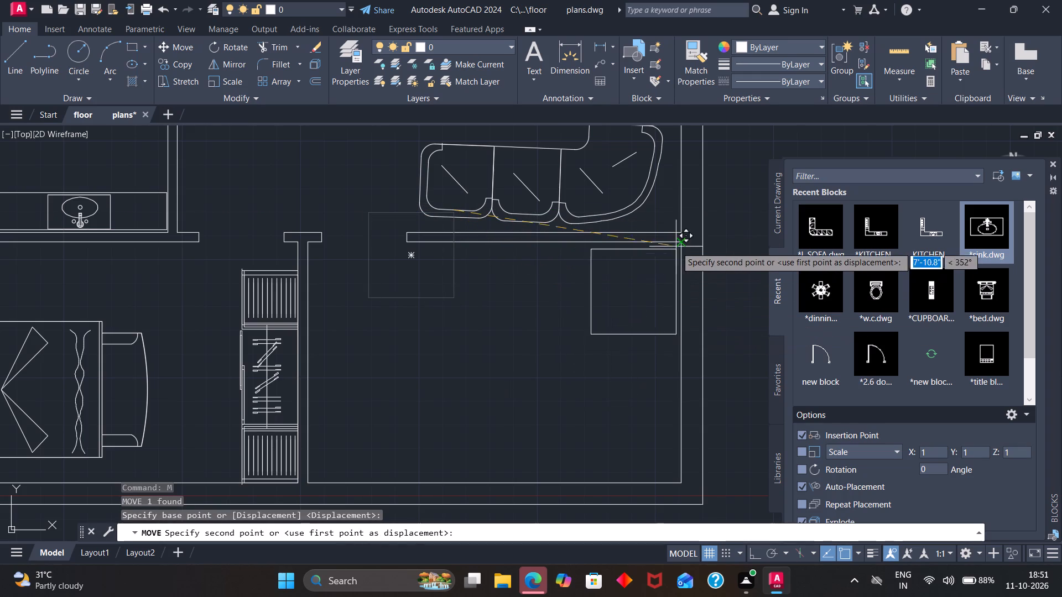
scroll(679, 240, up, 2)
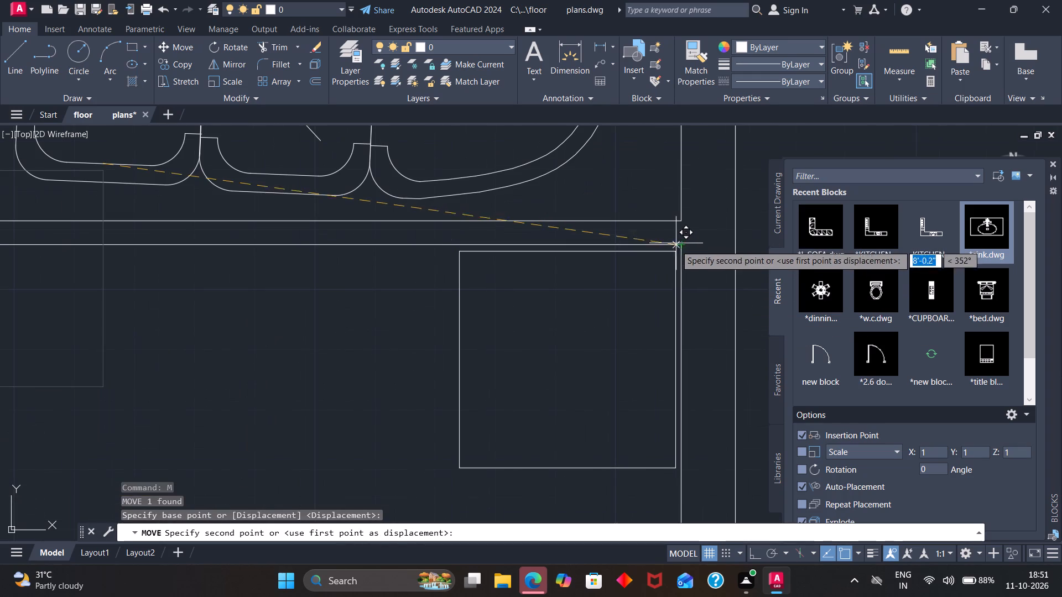
click(681, 239)
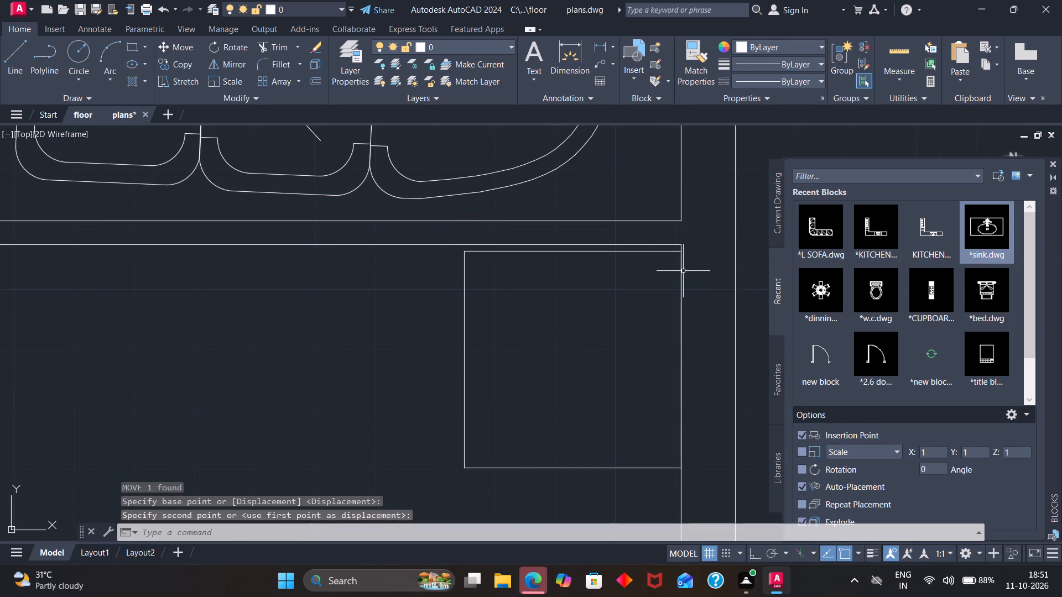
click(674, 250)
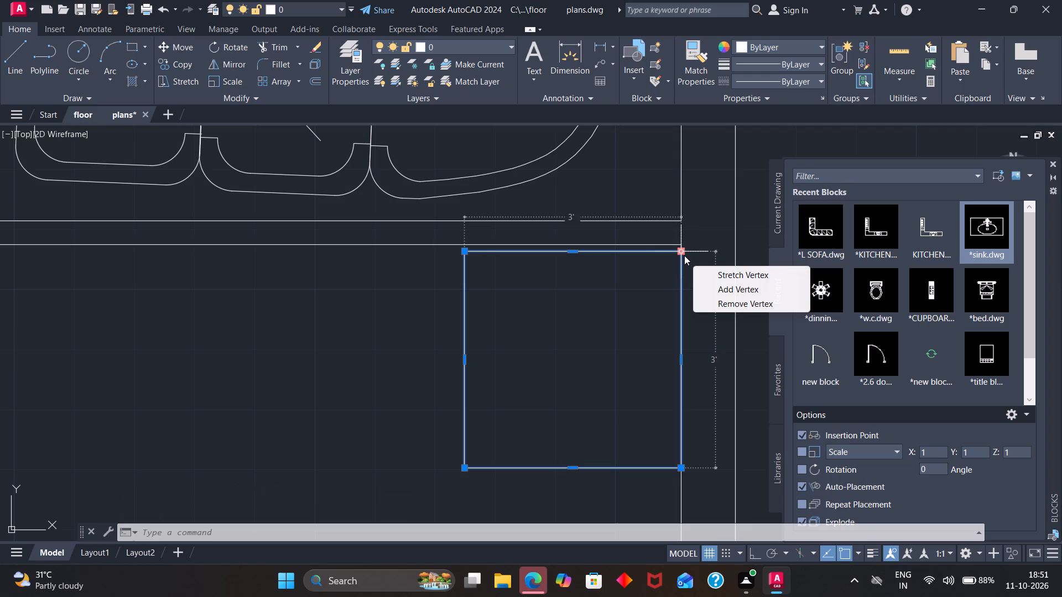
key(m)
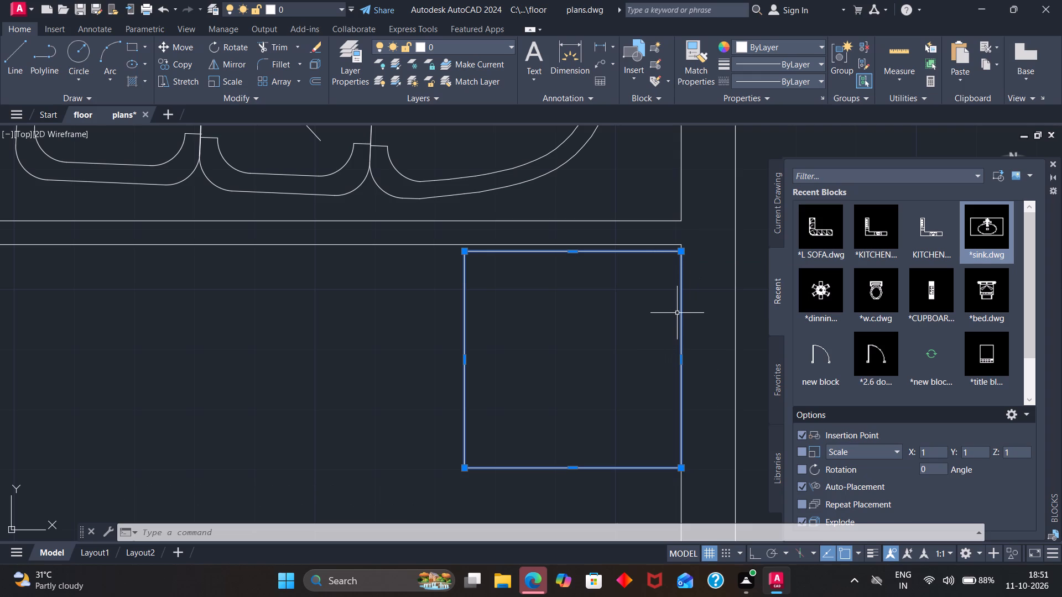
key(m)
key(Return)
click(684, 253)
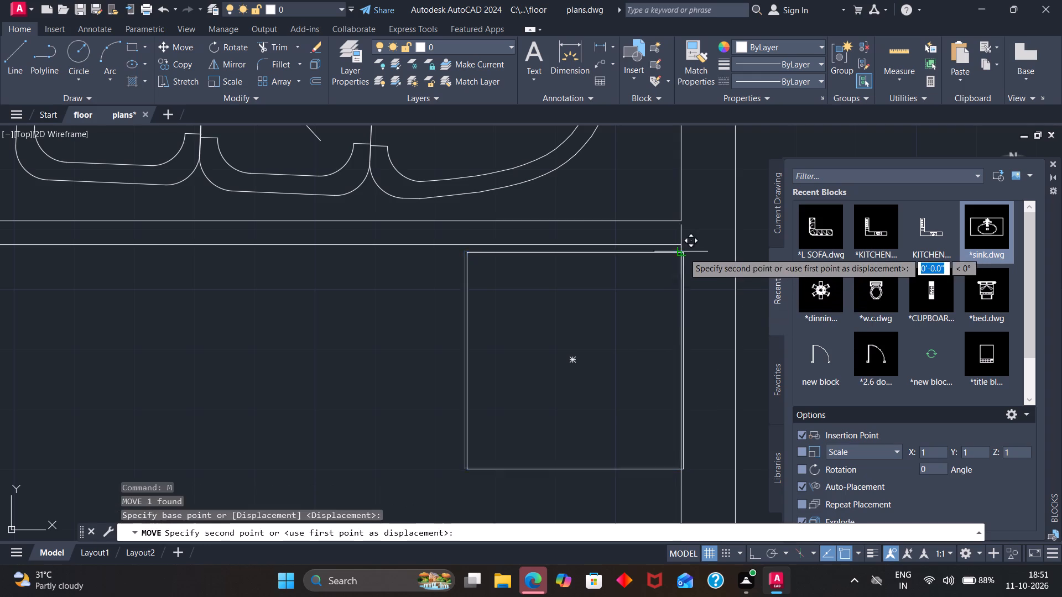
click(682, 247)
Copy the 3' square from its lower-right corner to the lower-right inner corner of the same room.
scroll(674, 429, down, 3)
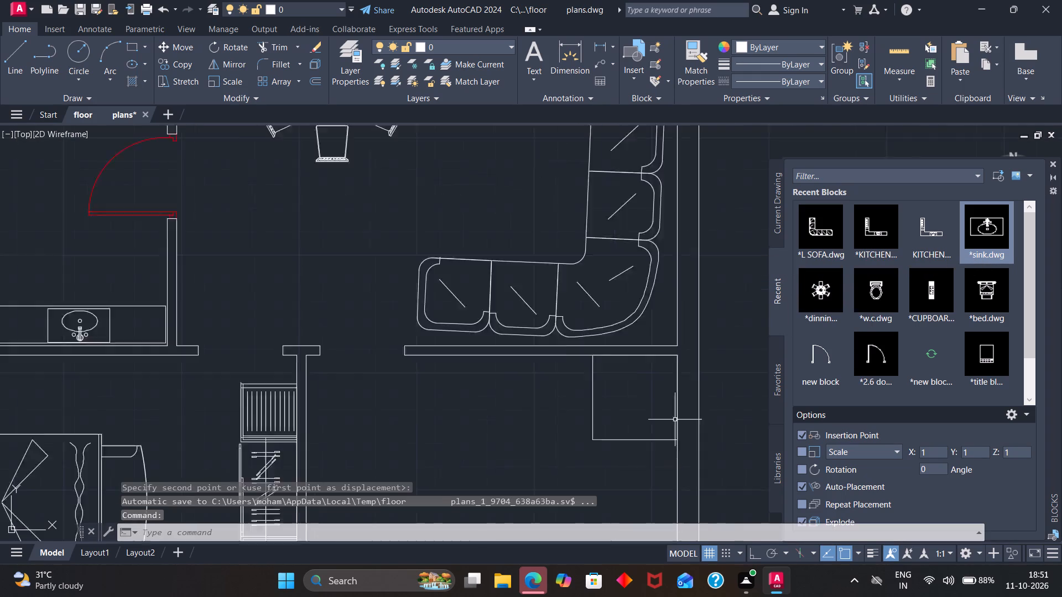
click(664, 433)
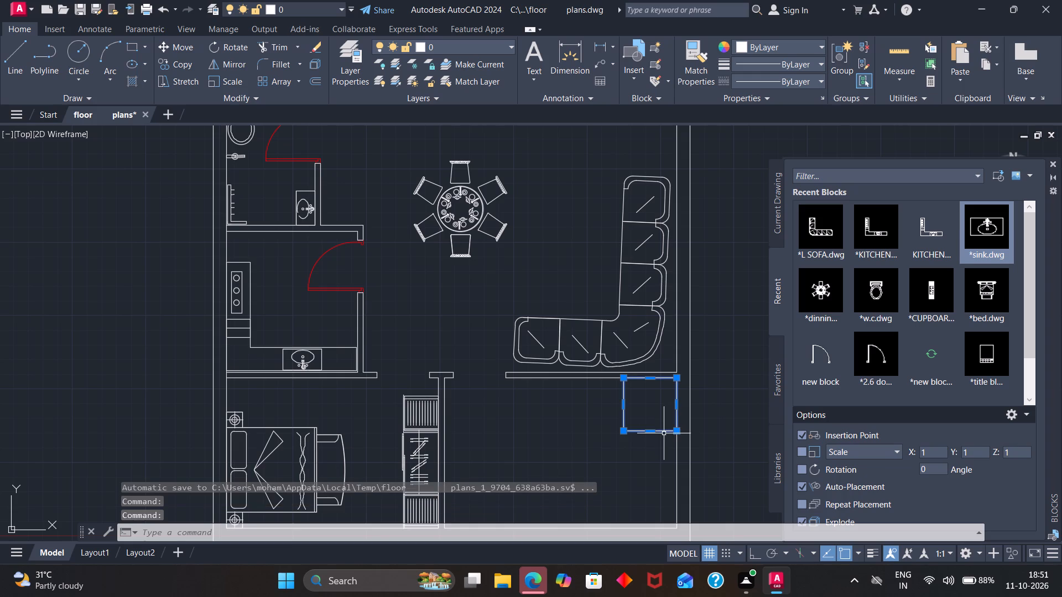
key(c)
key(o)
key(Return)
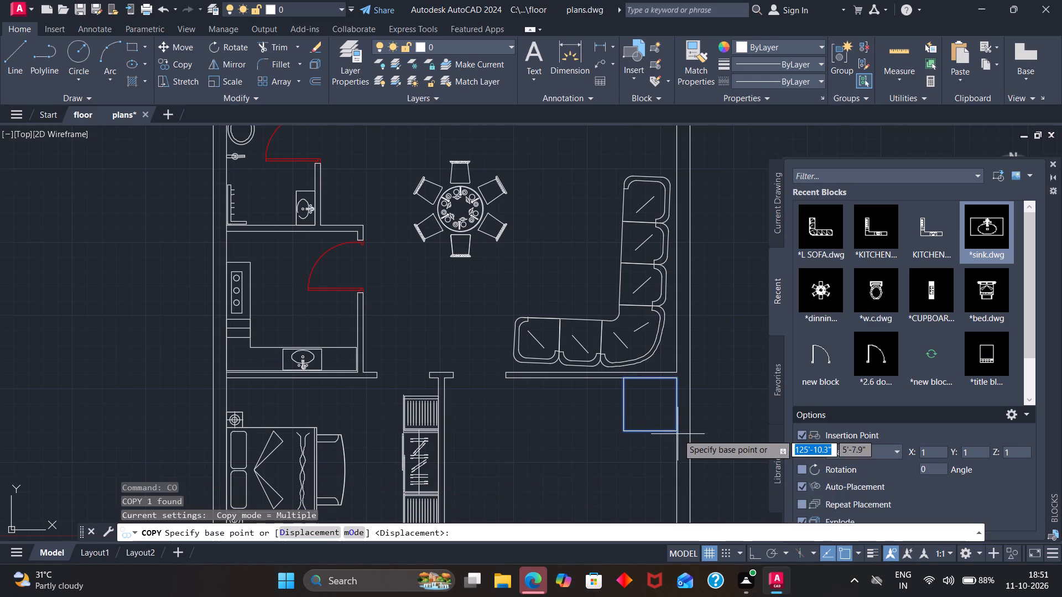
click(675, 432)
scroll(673, 446, down, 3)
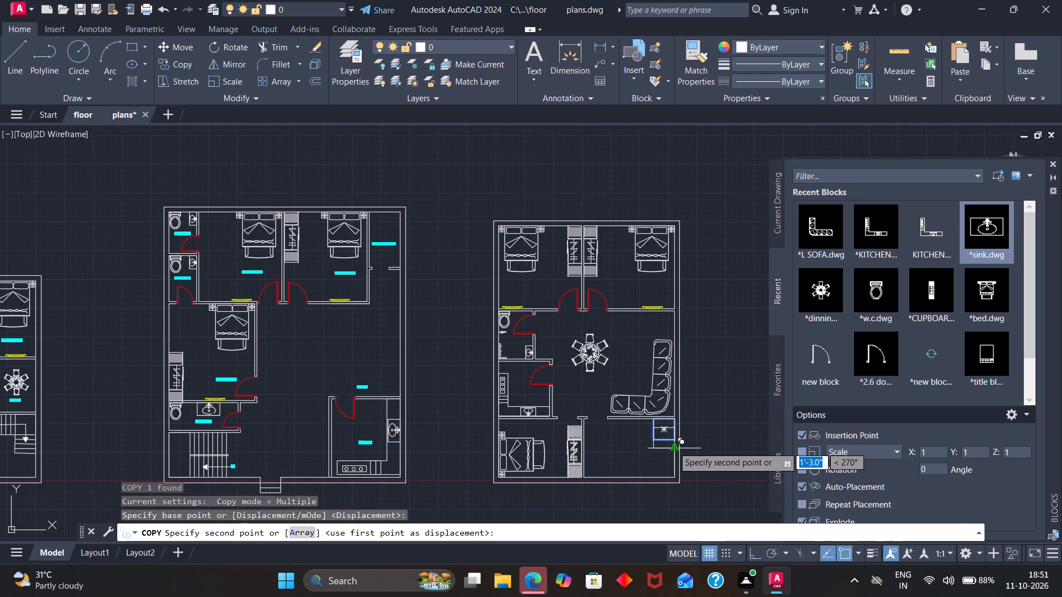
scroll(672, 485, up, 2)
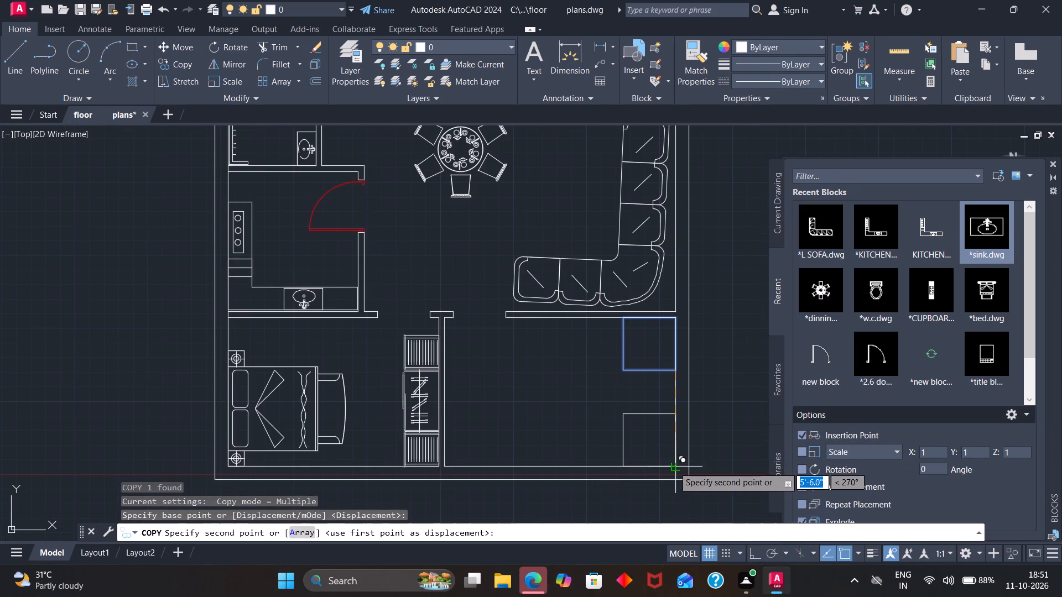
click(674, 467)
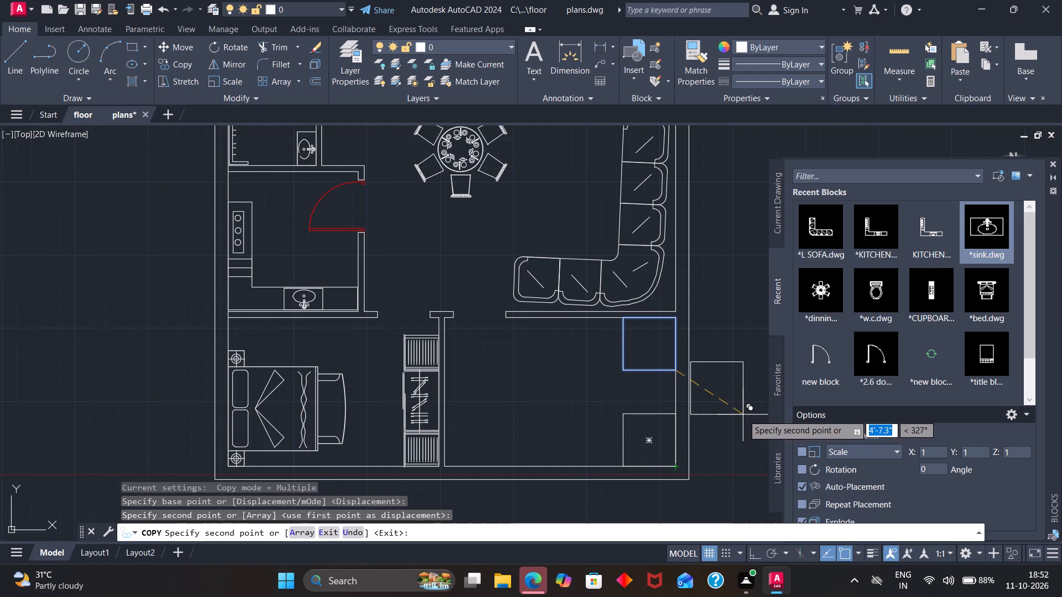
key(Escape)
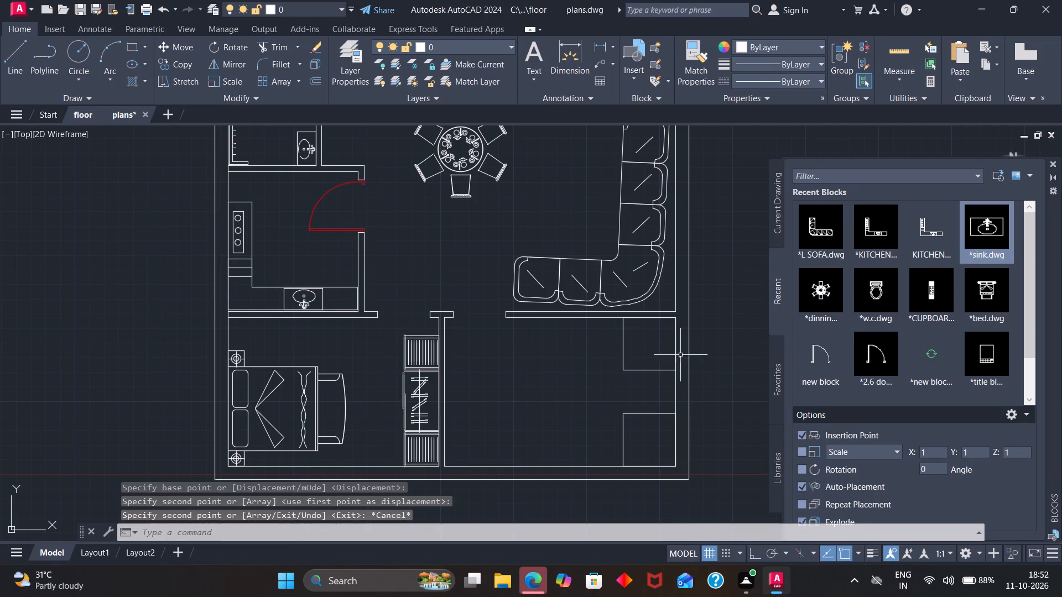
Explode both 3' squares on the right side of the lower-right room into separate lines.
click(623, 339)
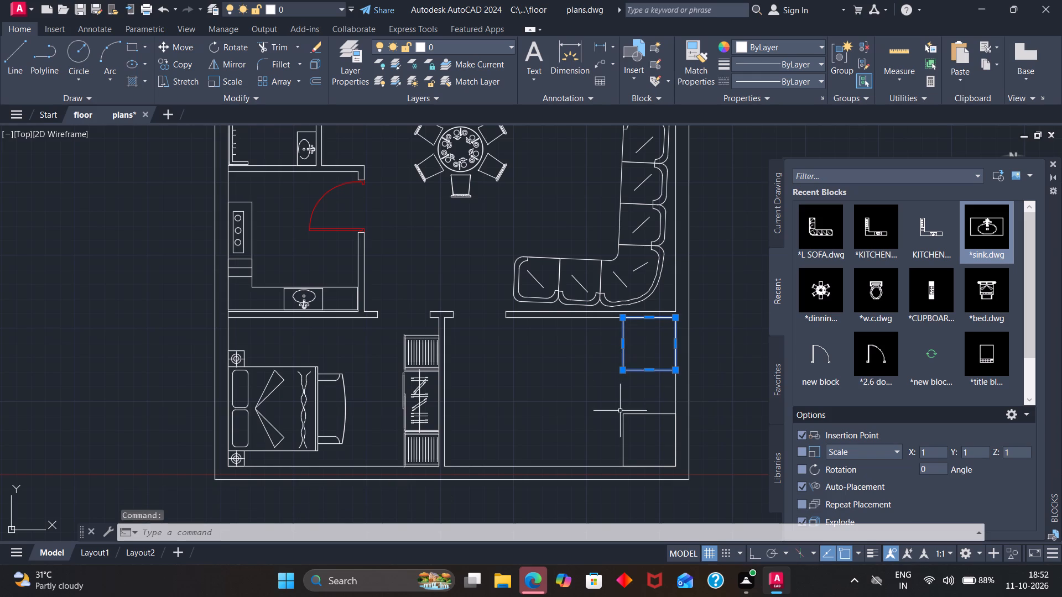
key(x)
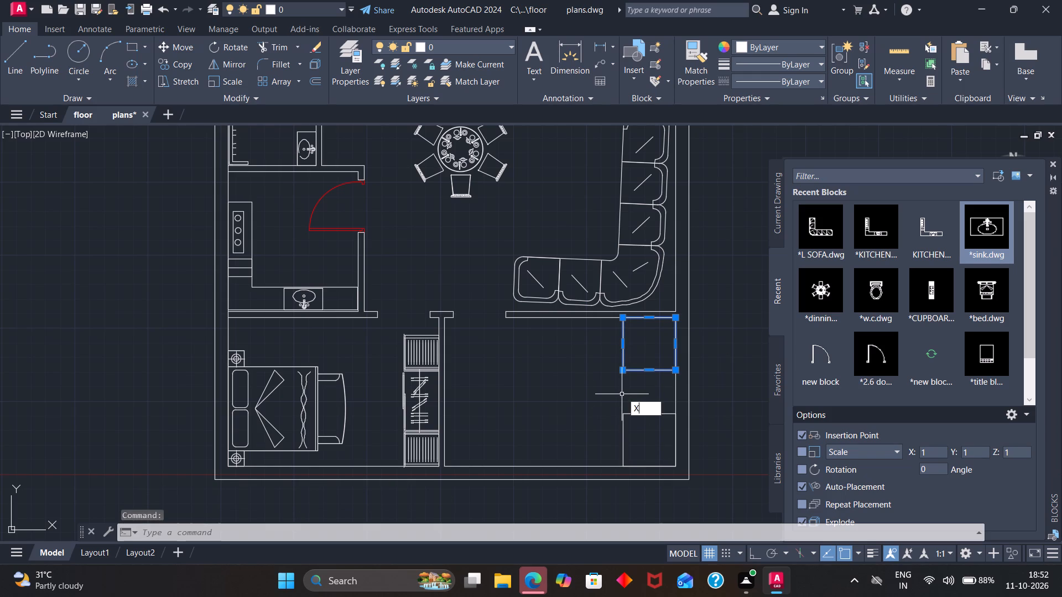
key(Return)
click(622, 418)
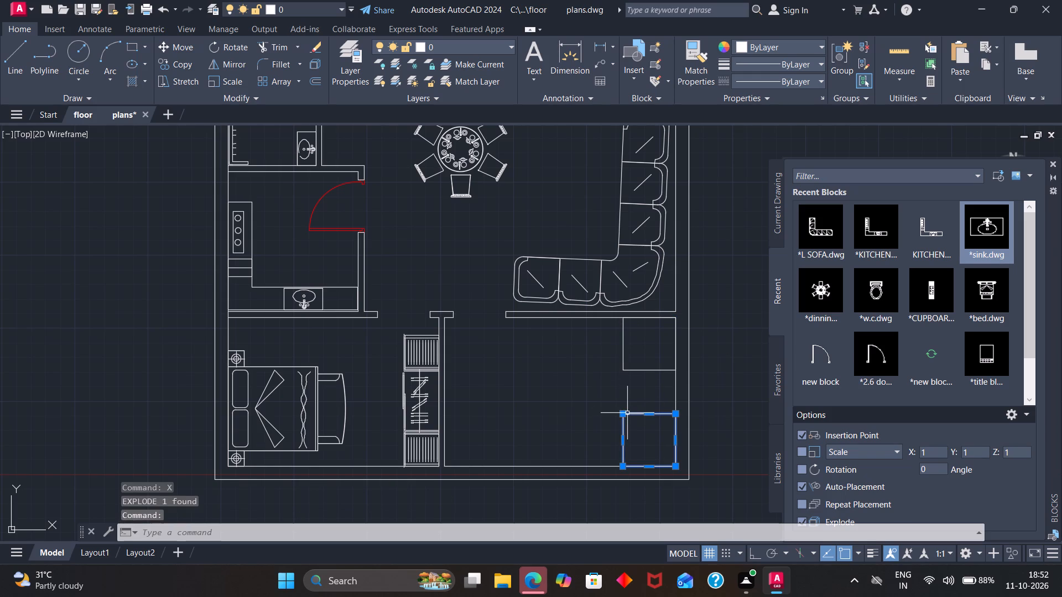
key(x)
key(Return)
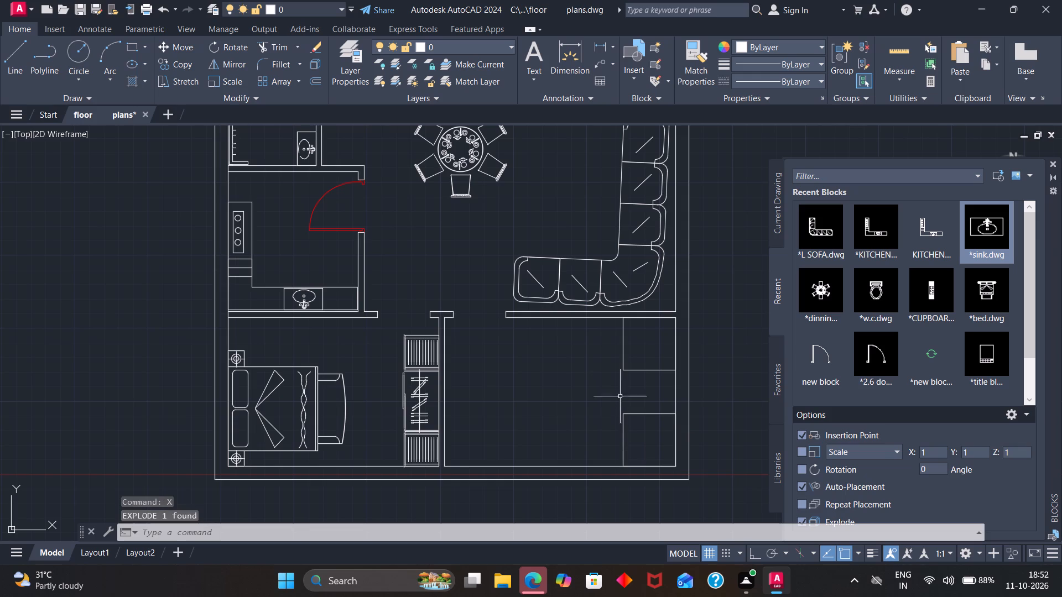
Array the left edge of the upper 3' square in the lower-right room as 8 columns at -8" spacing and 1 row.
click(623, 359)
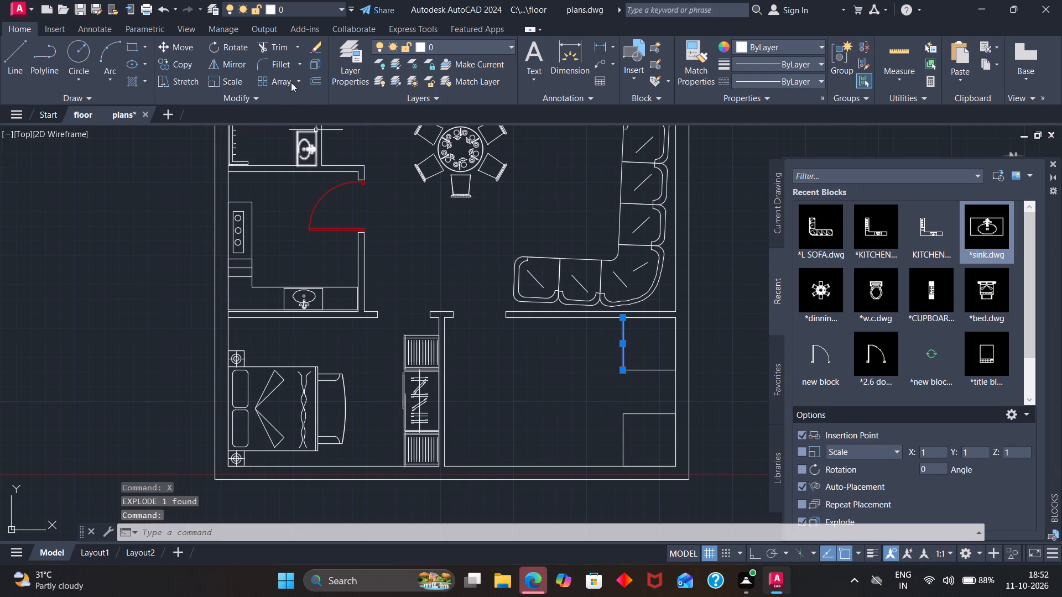
click(295, 80)
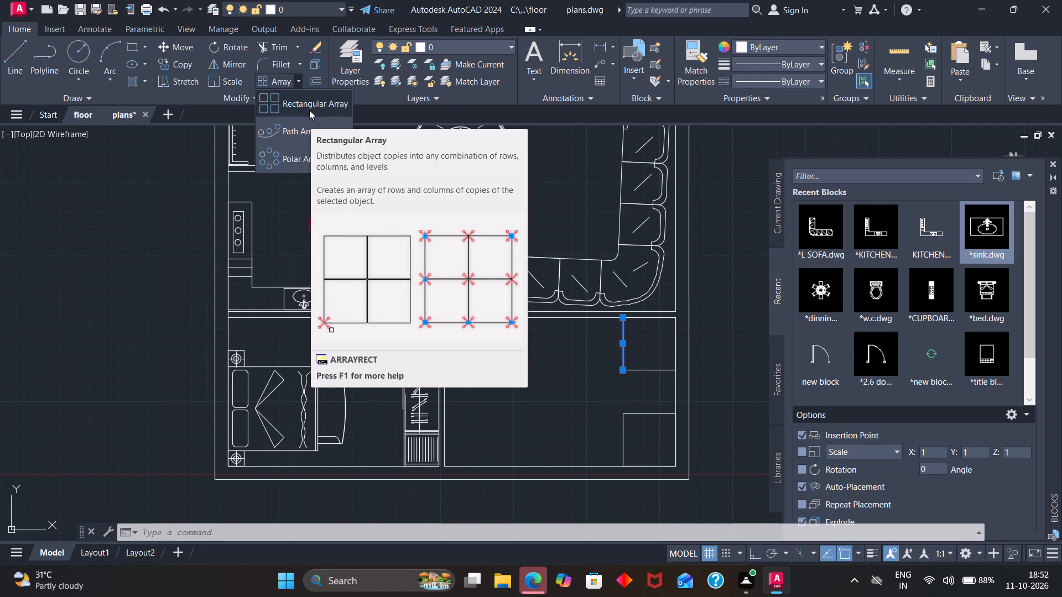
click(309, 110)
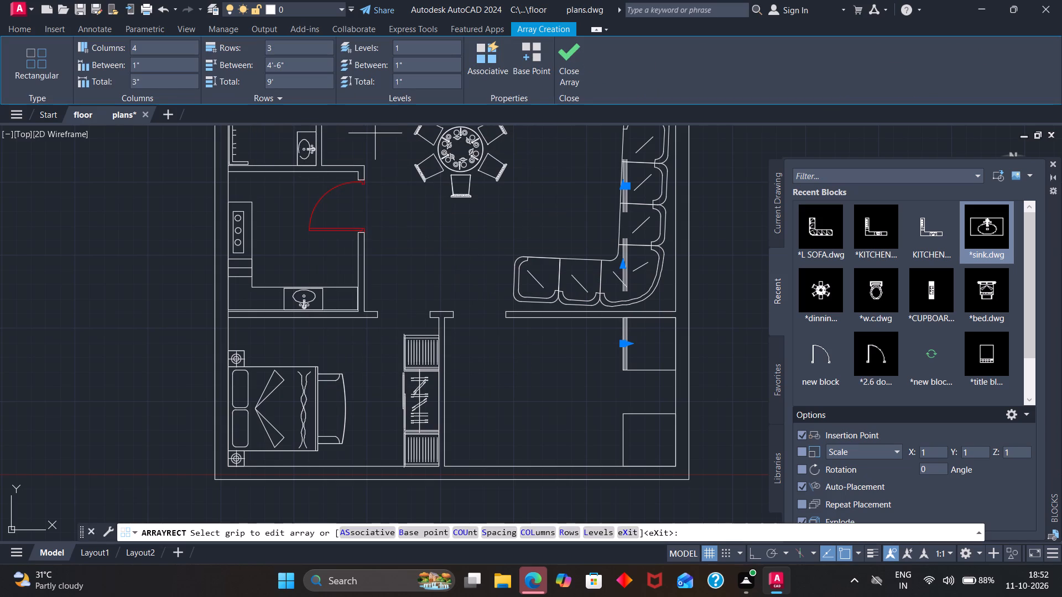
click(171, 46)
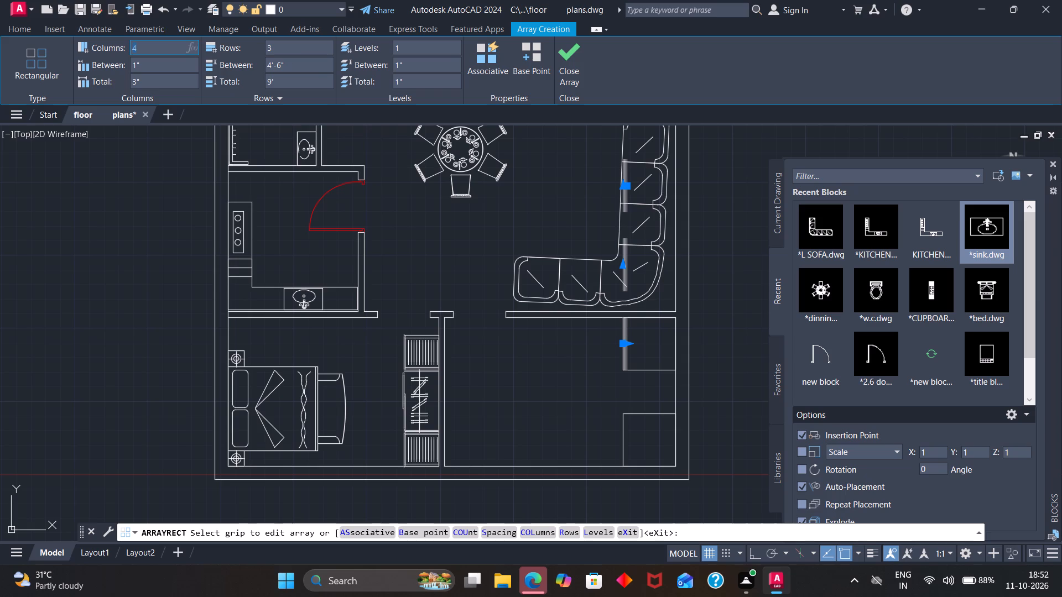
key(1)
key(Return)
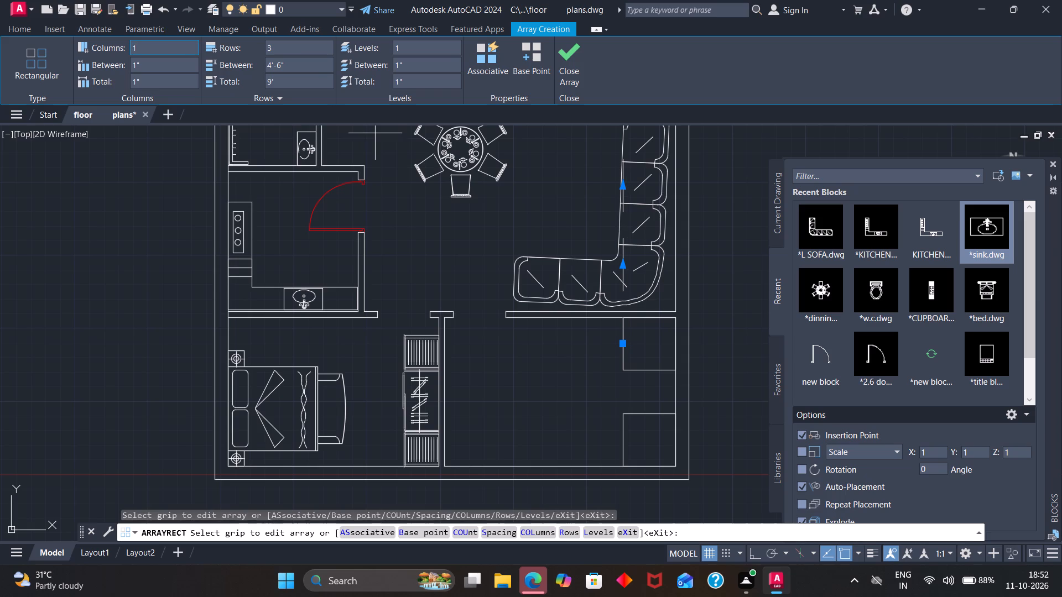
click(175, 48)
key(8)
key(Return)
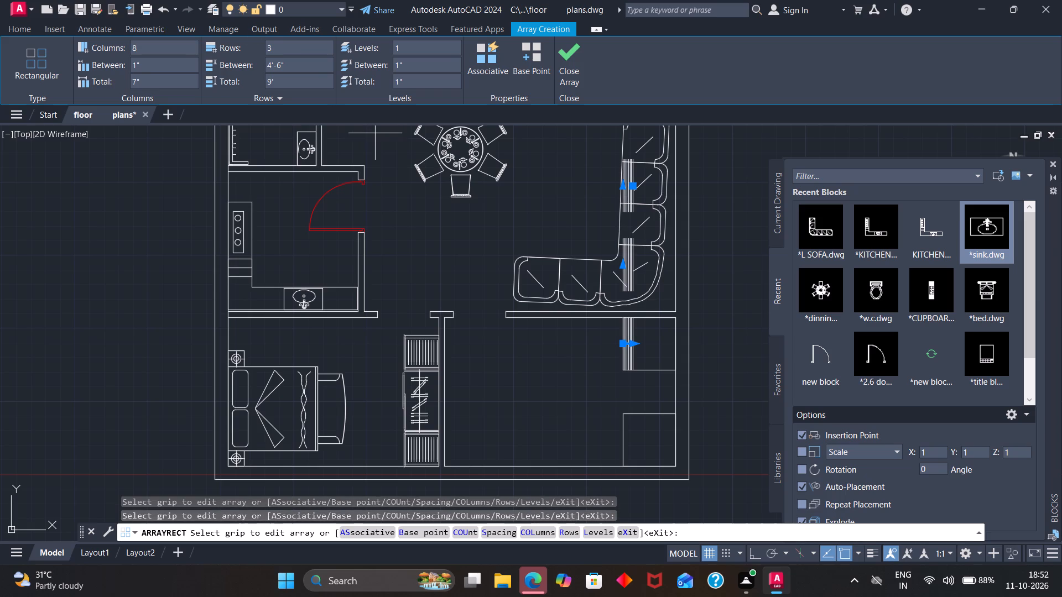
click(279, 48)
key(1)
key(Return)
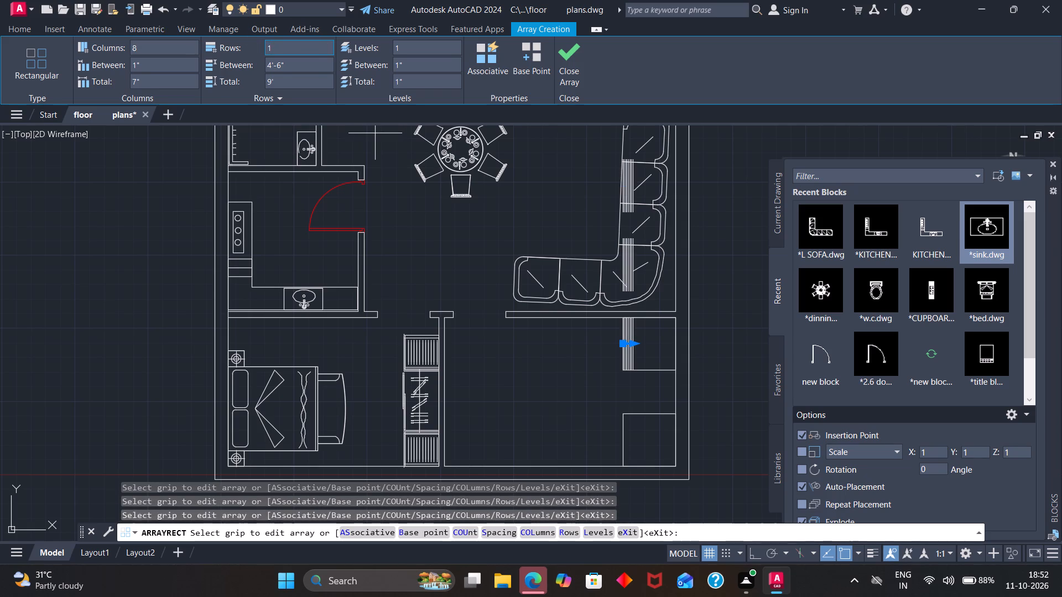
click(147, 65)
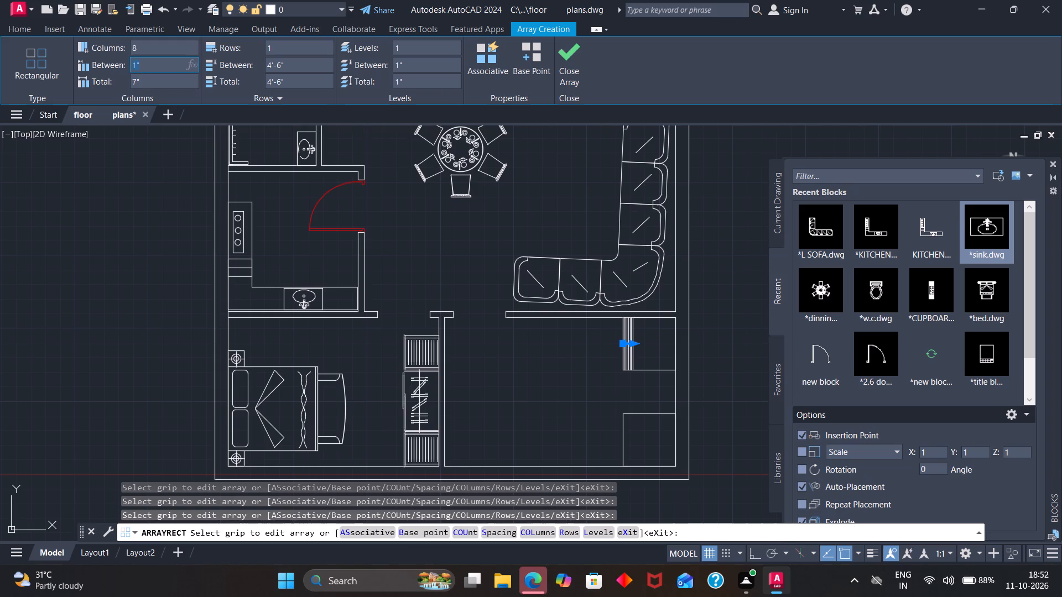
key(minus)
key(8)
key(Return)
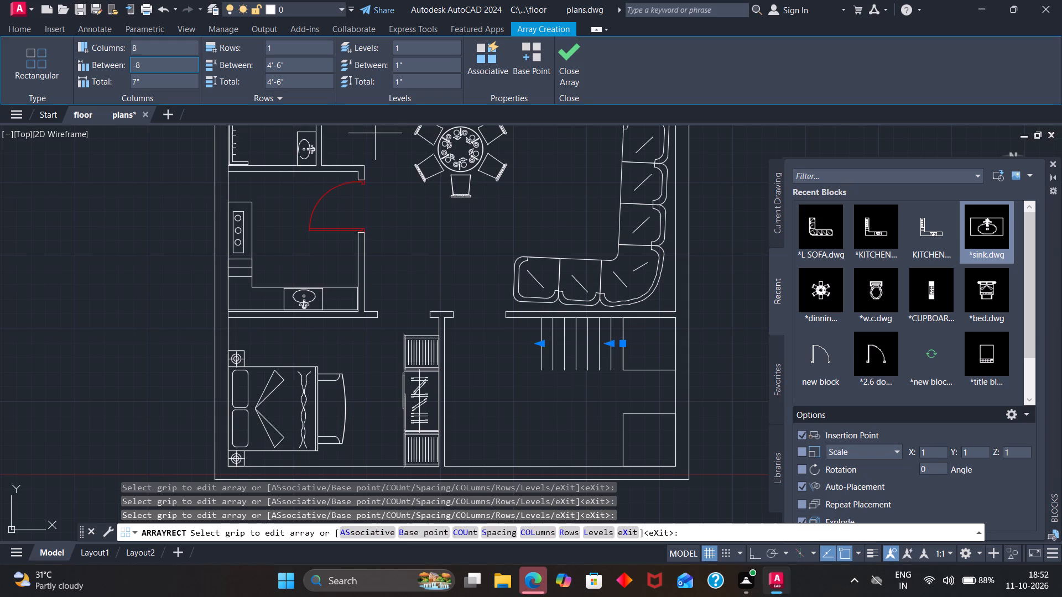
Trim the inner wall line segments between the arrayed vertical lines at the top of the lower-right room.
scroll(565, 353, up, 2)
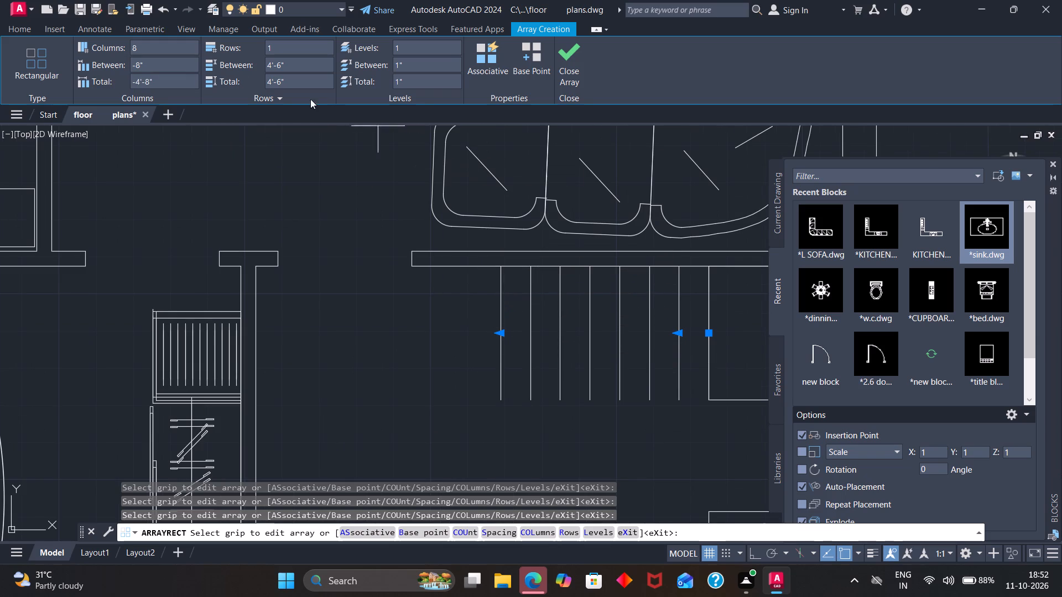
click(21, 23)
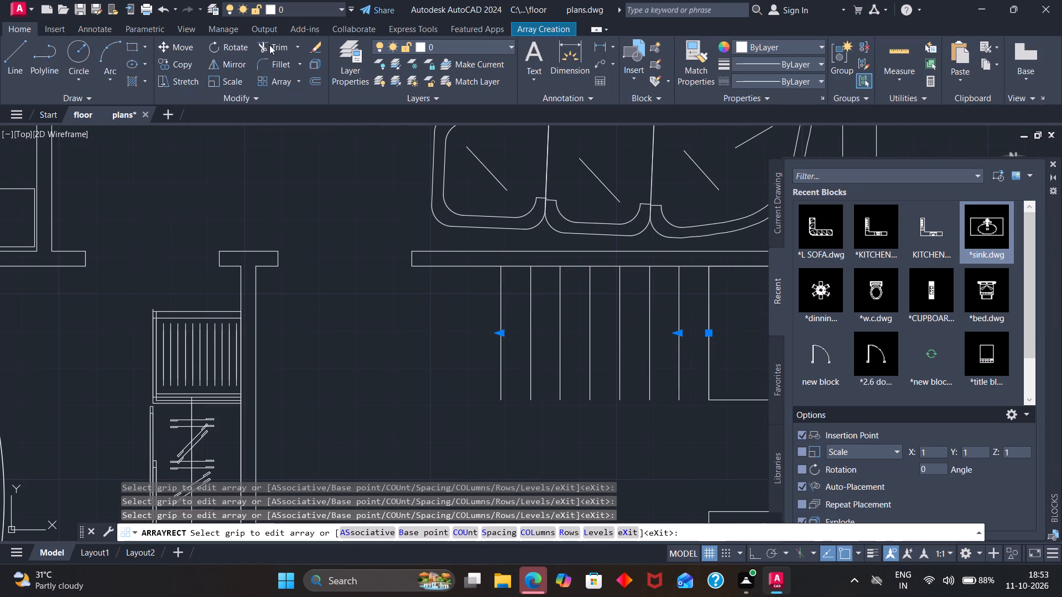
click(269, 45)
click(515, 266)
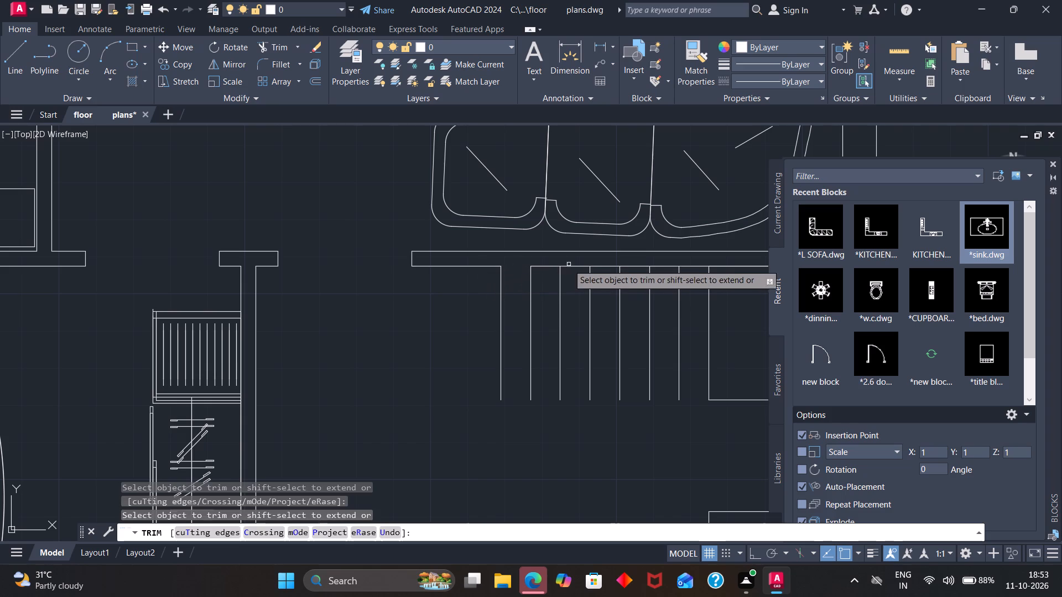
click(547, 265)
click(575, 267)
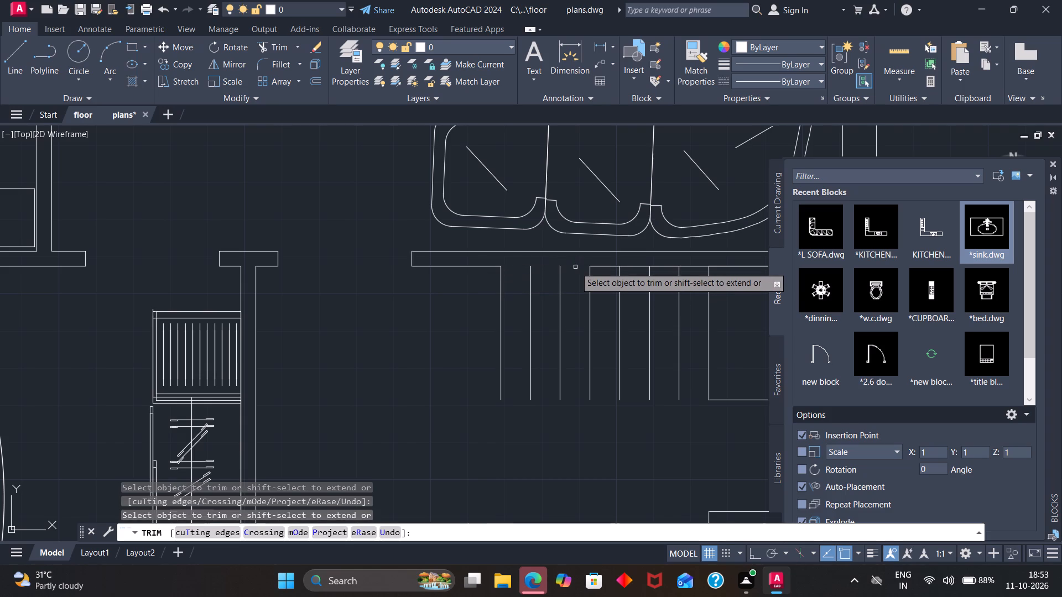
click(603, 265)
click(636, 263)
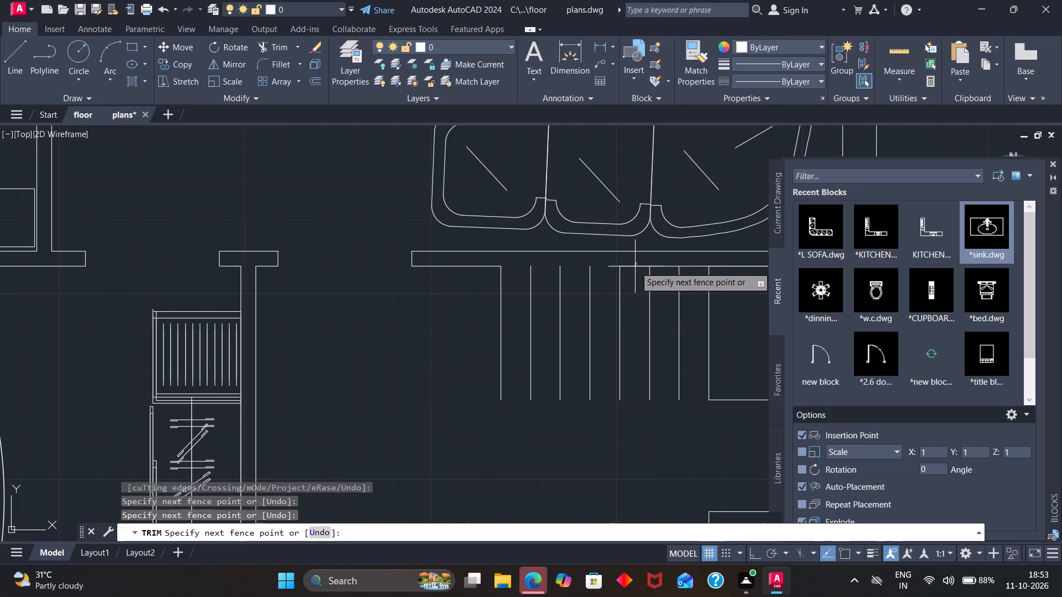
click(635, 266)
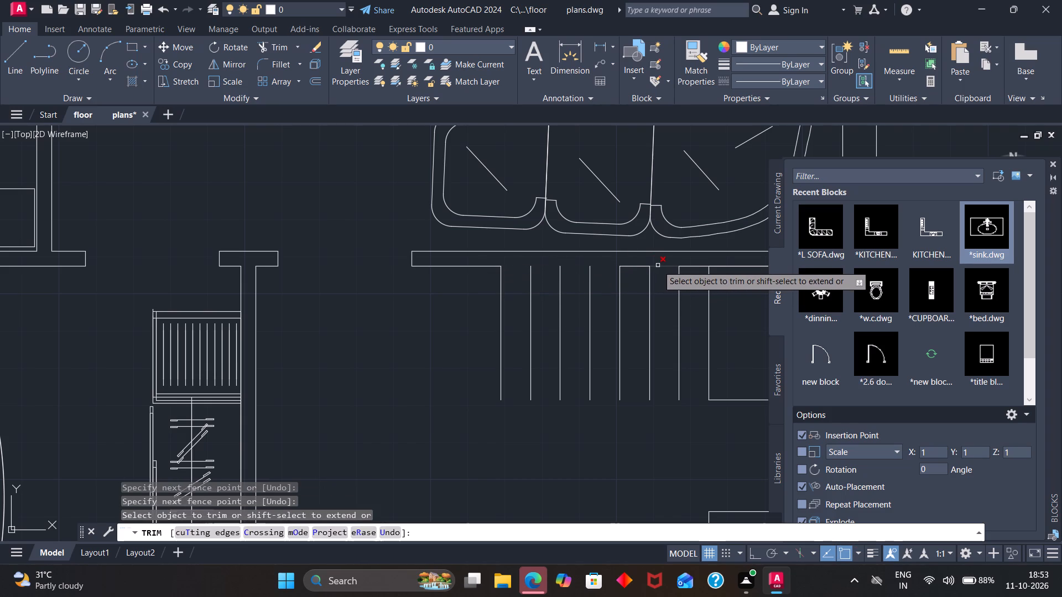
click(658, 265)
click(633, 268)
click(685, 267)
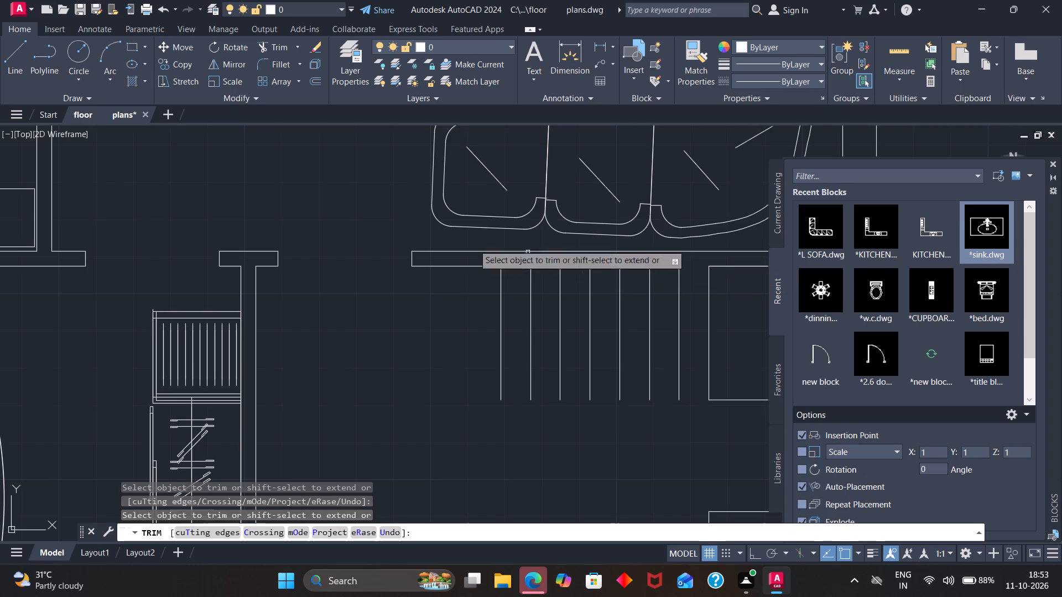
Draw two horizontal lines joining the top ends and the bottom ends of the arrayed vertical lines.
click(15, 57)
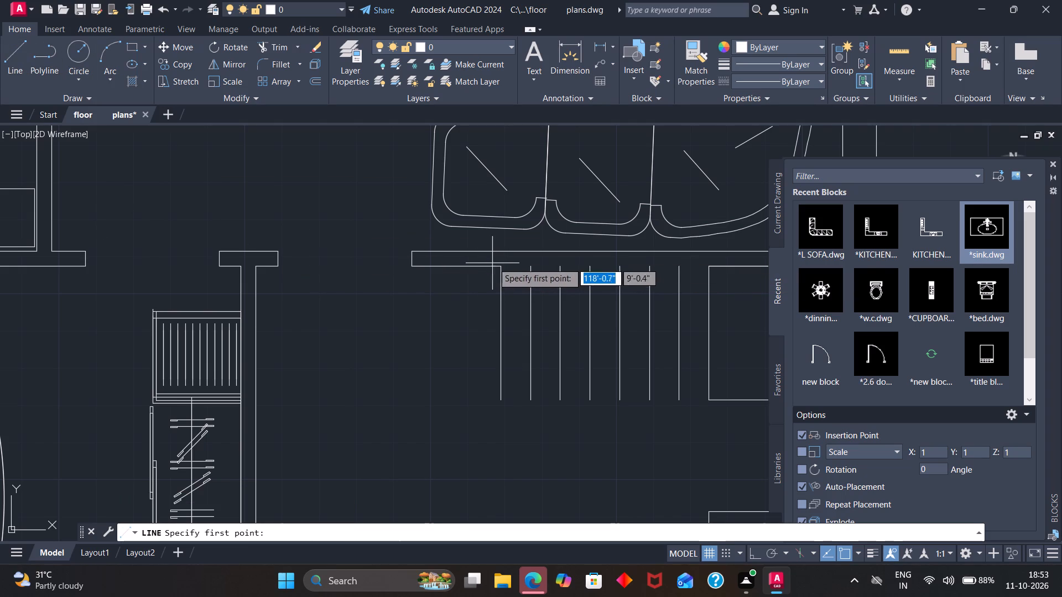
click(501, 268)
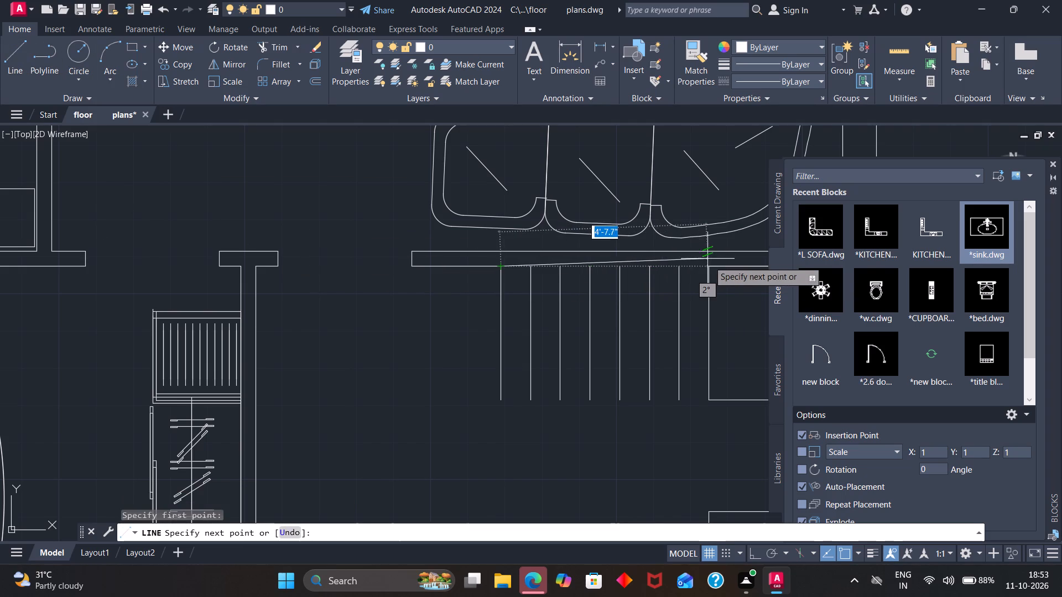
click(711, 265)
key(Escape)
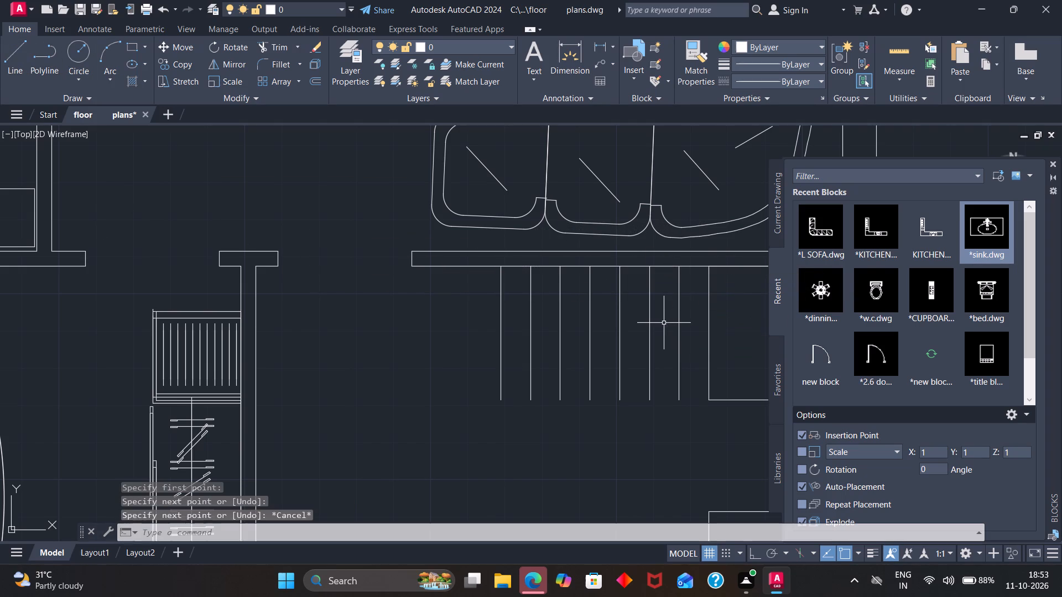
key(space)
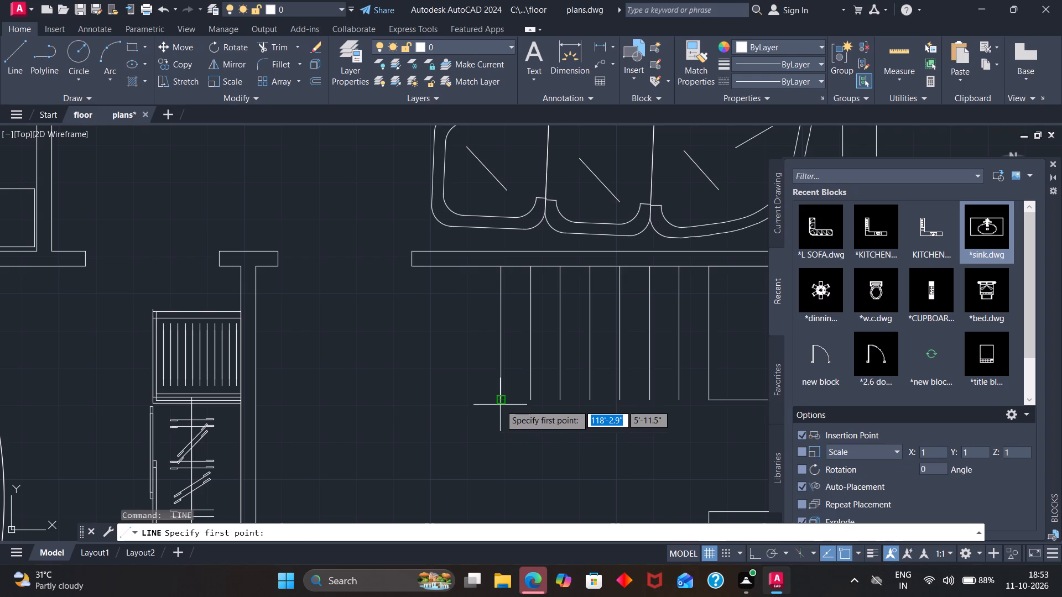
click(500, 405)
click(710, 398)
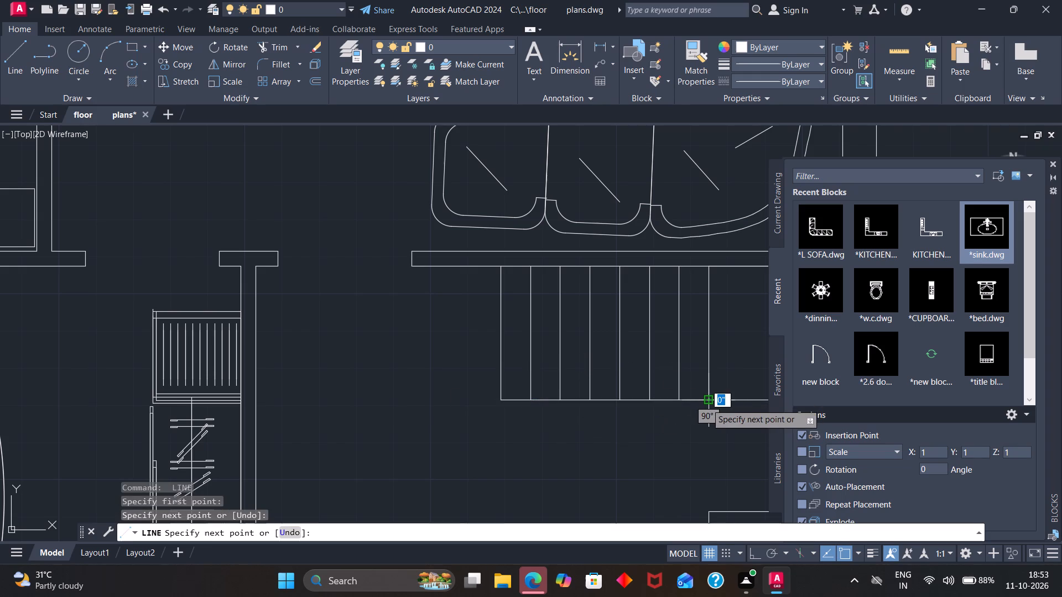
key(Escape)
Group the eight arrayed vertical lines together with their top and bottom horizontal lines.
drag(481, 352, 764, 350)
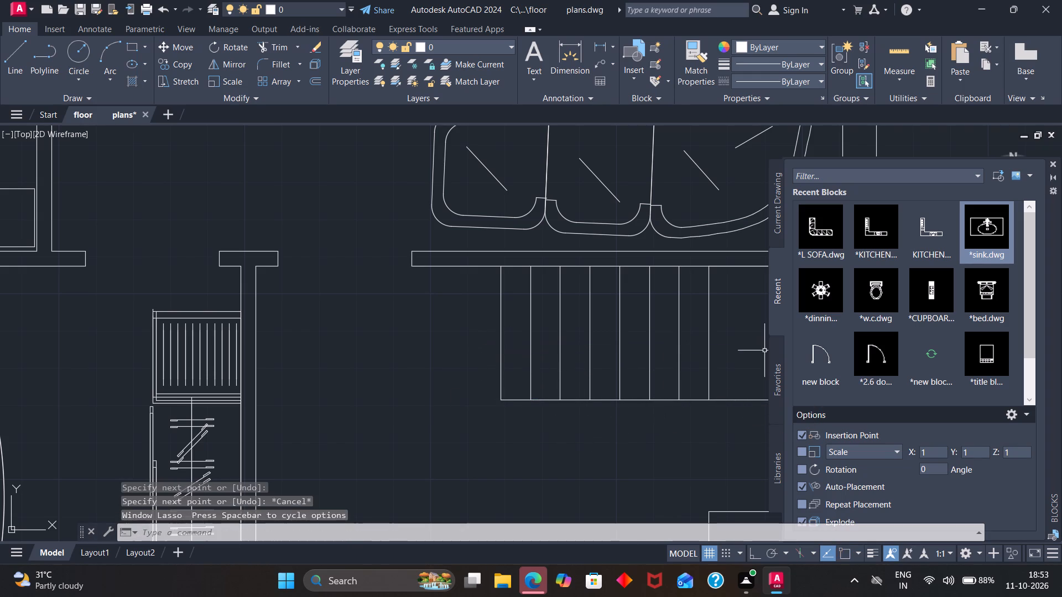
drag(766, 350, 359, 379)
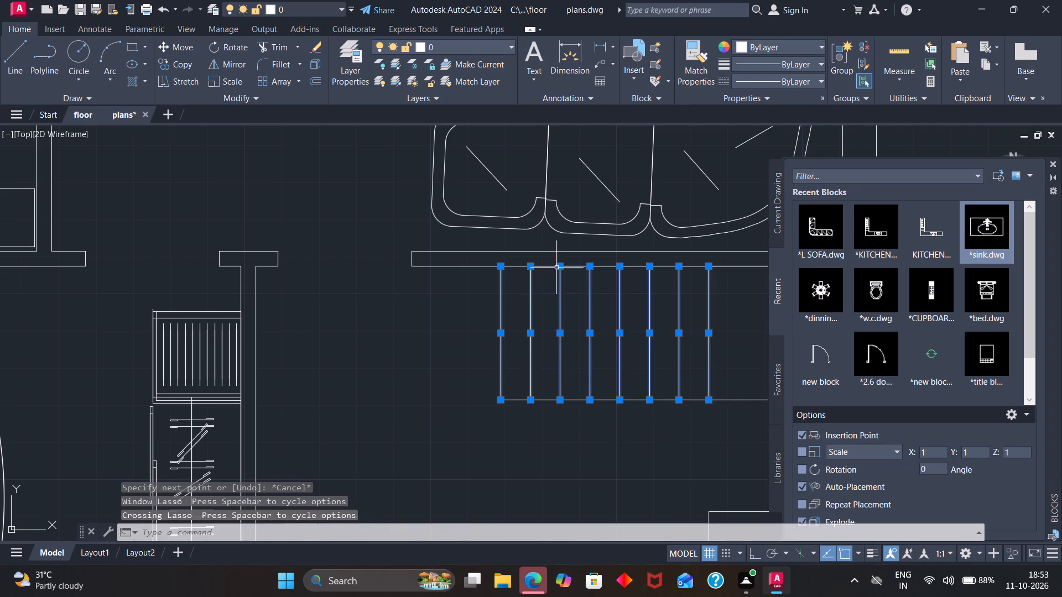
click(545, 266)
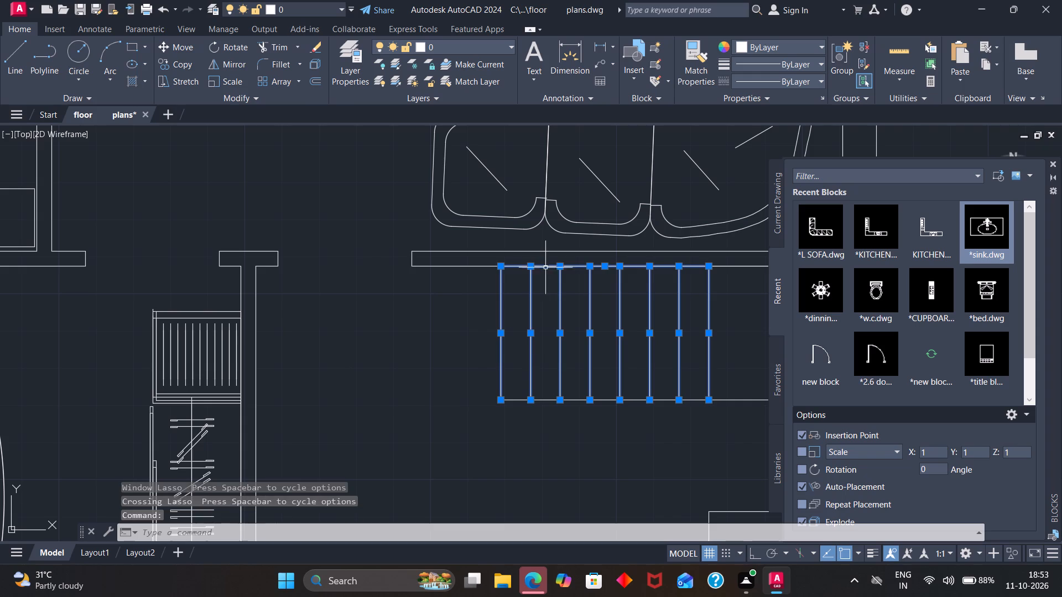
click(543, 401)
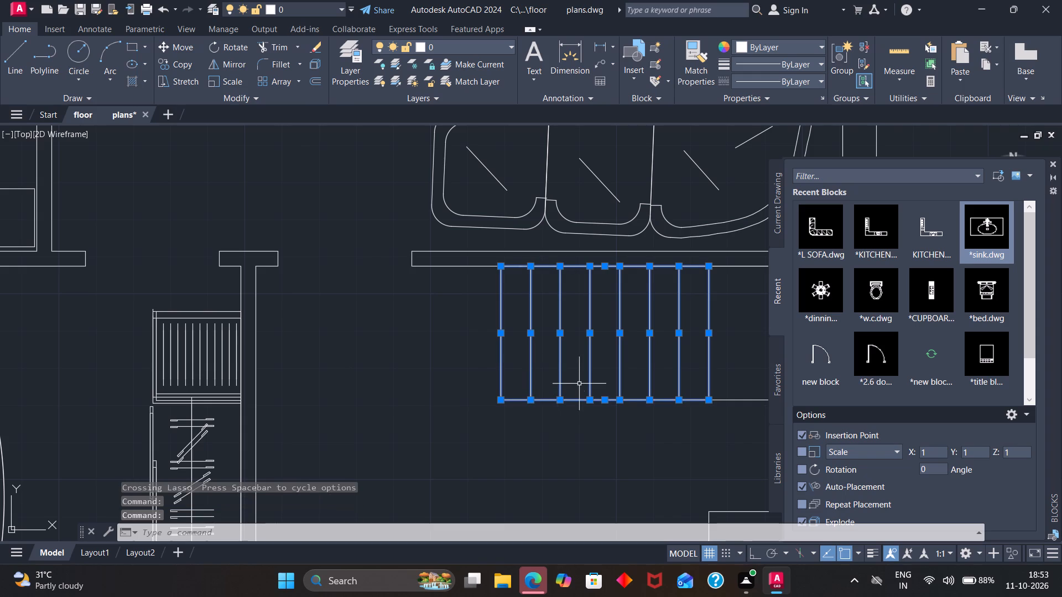
key(g)
key(Return)
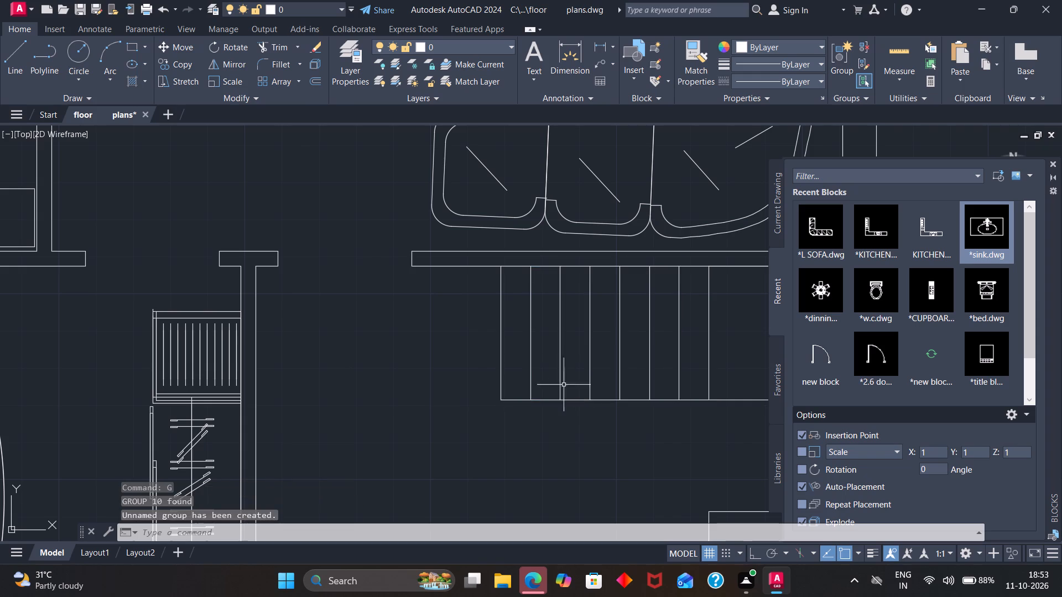
Move the grouped lines by their lower-right corner to the lower-left corner of the lower 3' square.
click(559, 395)
key(m)
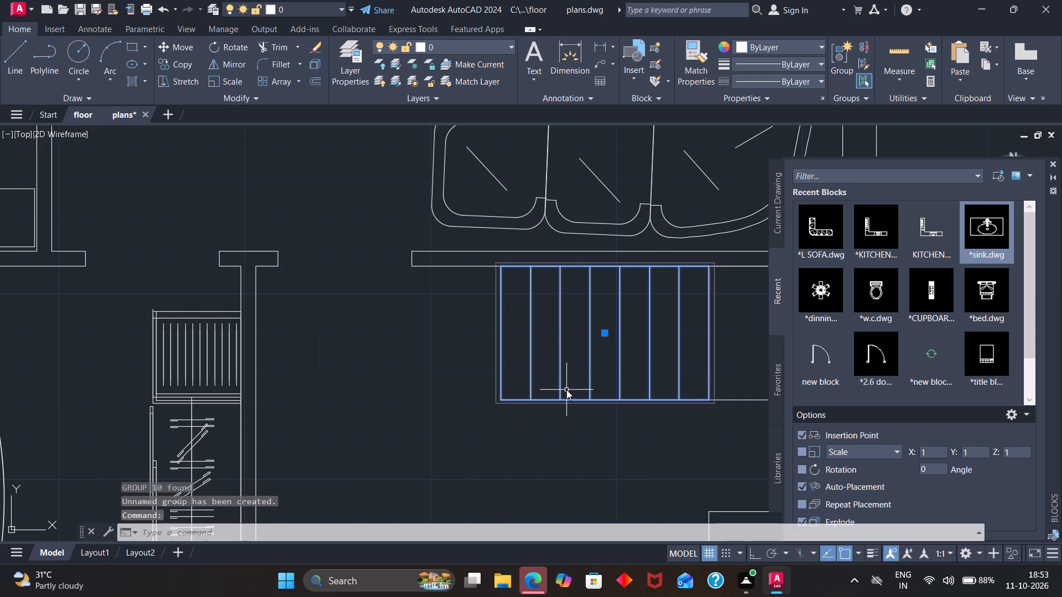
key(Return)
click(707, 401)
scroll(706, 401, down, 3)
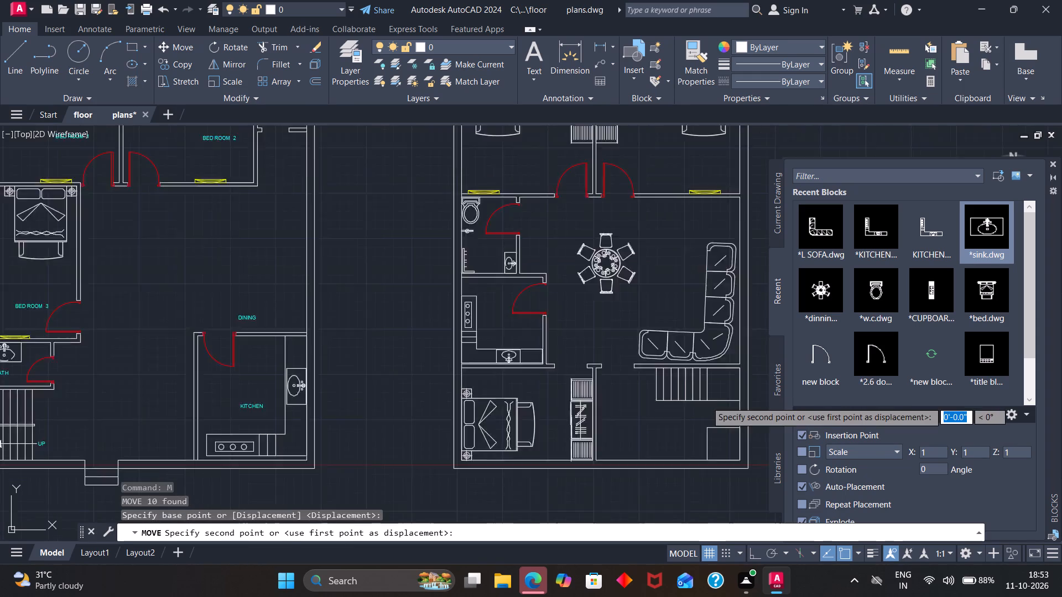
scroll(706, 401, down, 1)
scroll(704, 452, up, 3)
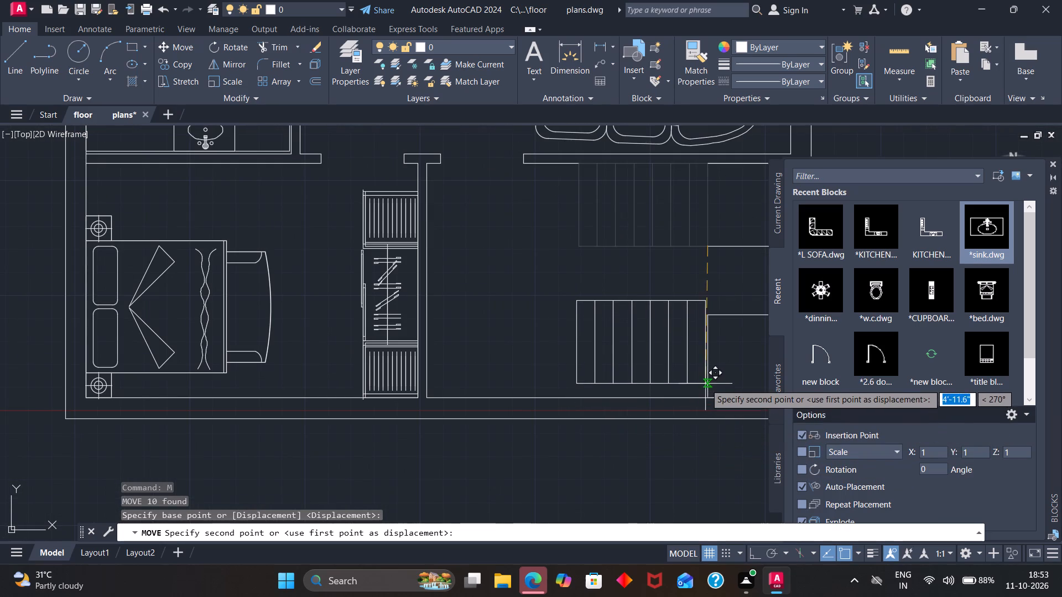
click(707, 399)
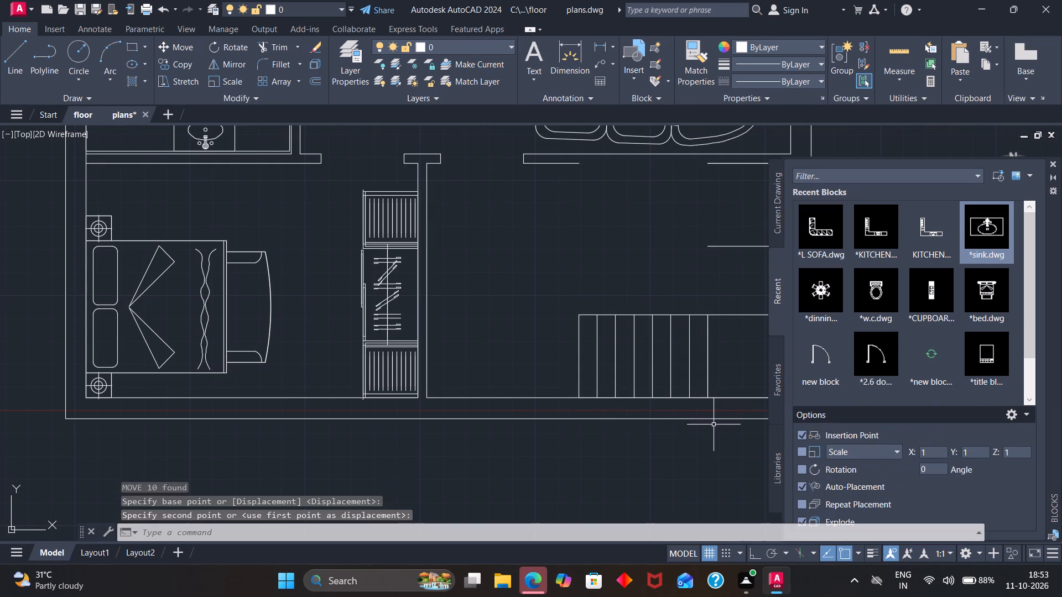
Copy the grouped stair lines 5'-6" straight up by their upper-right corner to the underside of the room's upper wall.
scroll(713, 425, down, 2)
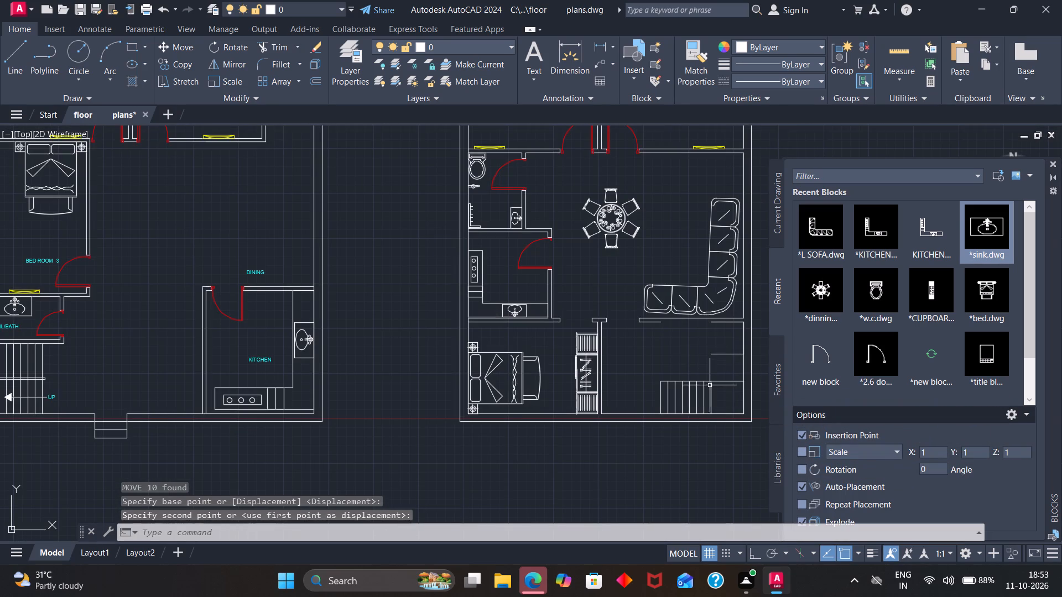
click(709, 381)
key(c)
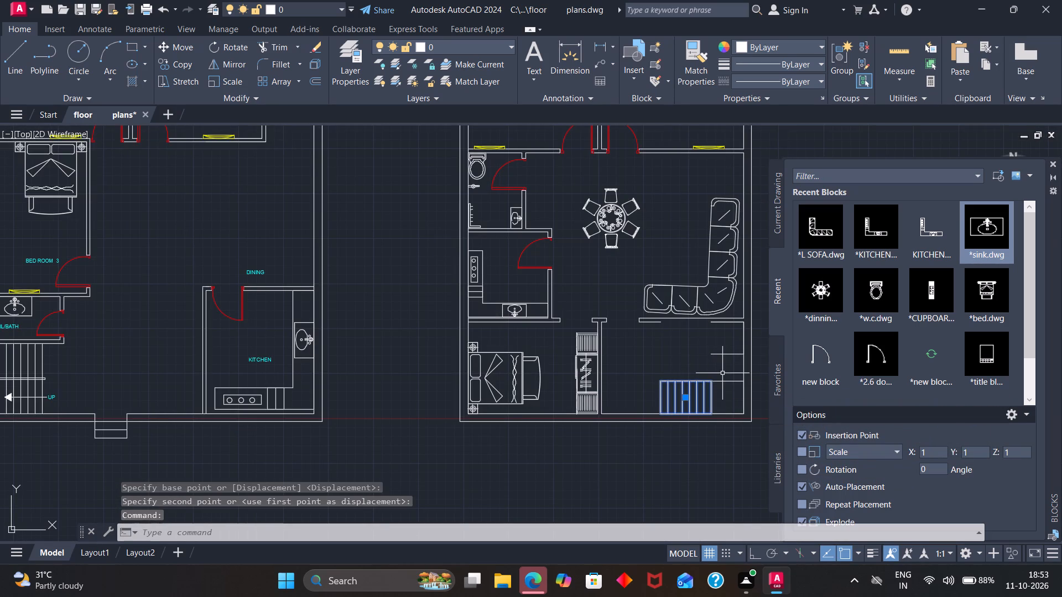
key(o)
key(Return)
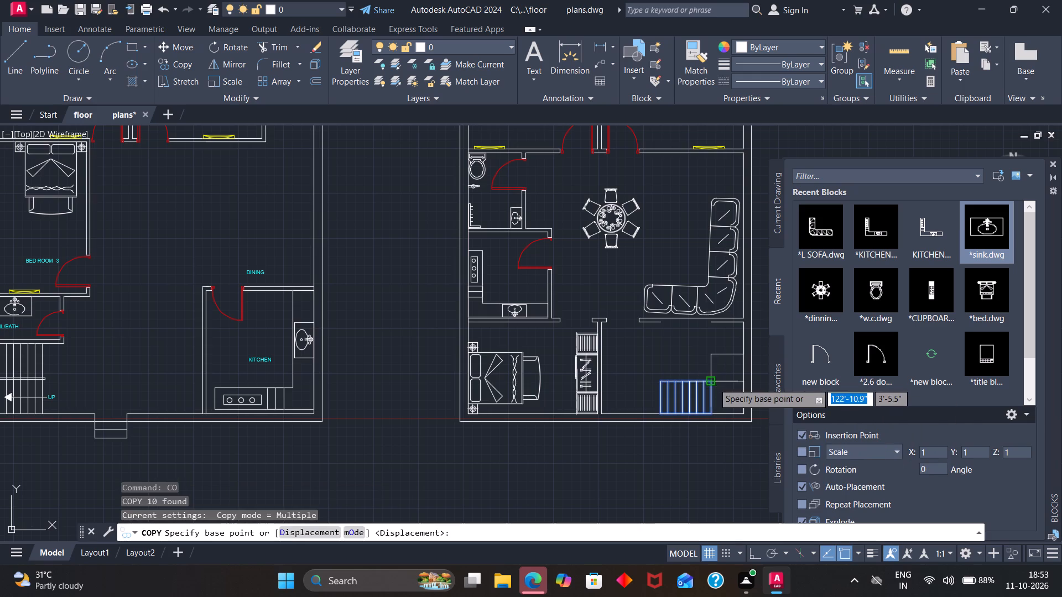
click(714, 383)
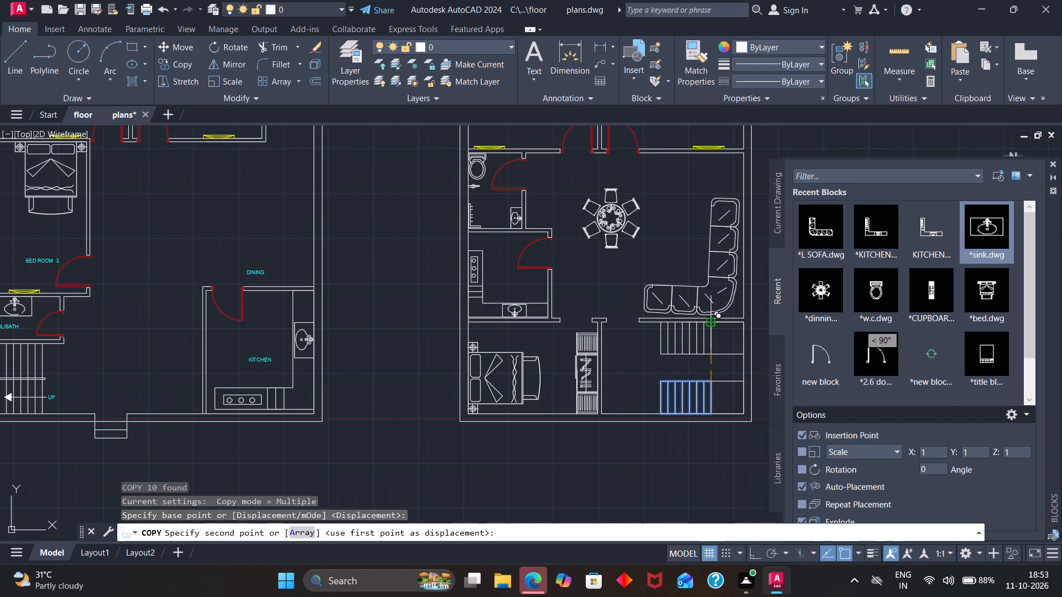
scroll(711, 324, up, 3)
click(704, 313)
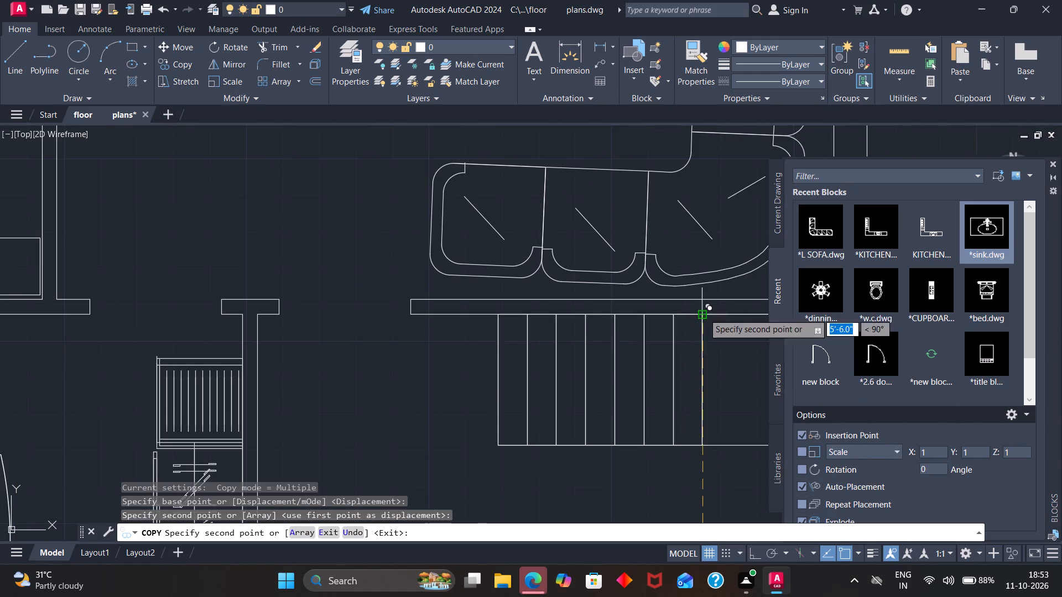
key(Escape)
Start a rectangular array of the upper stair landing's bottom edge line with 1 column.
scroll(688, 405, down, 3)
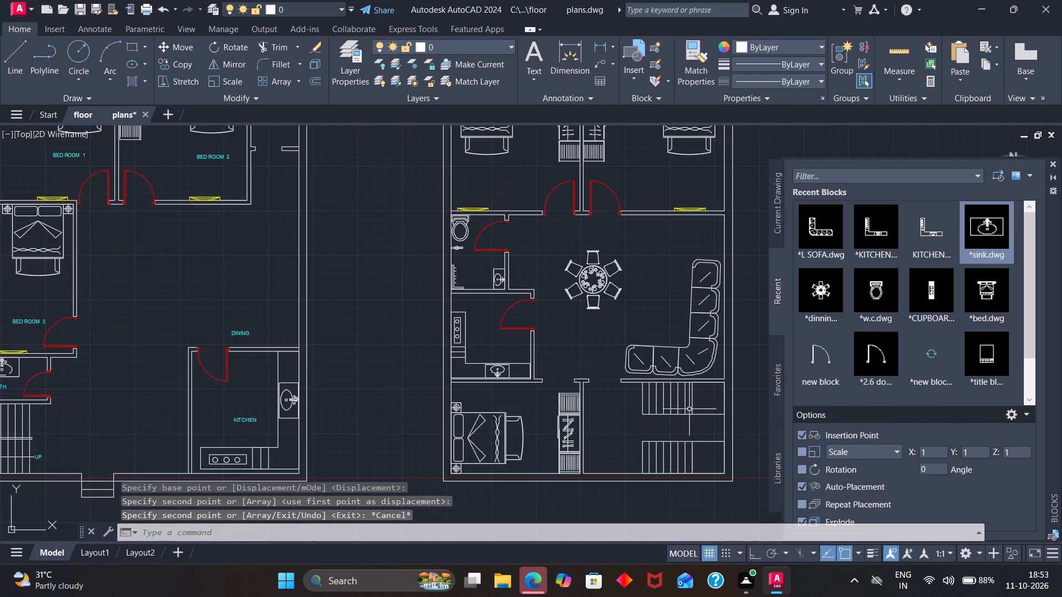
scroll(709, 434, up, 1)
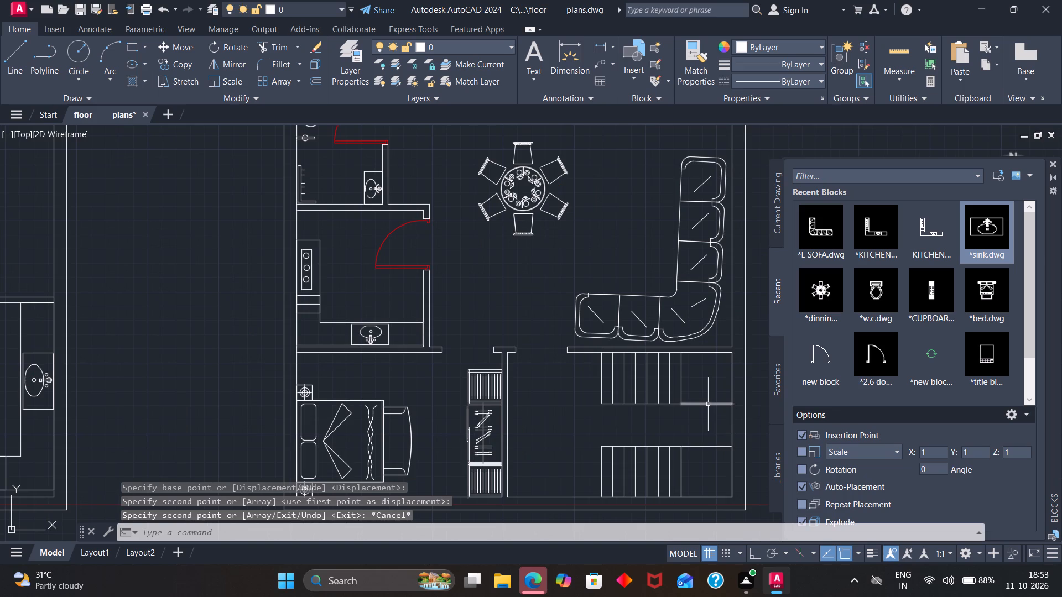
click(708, 404)
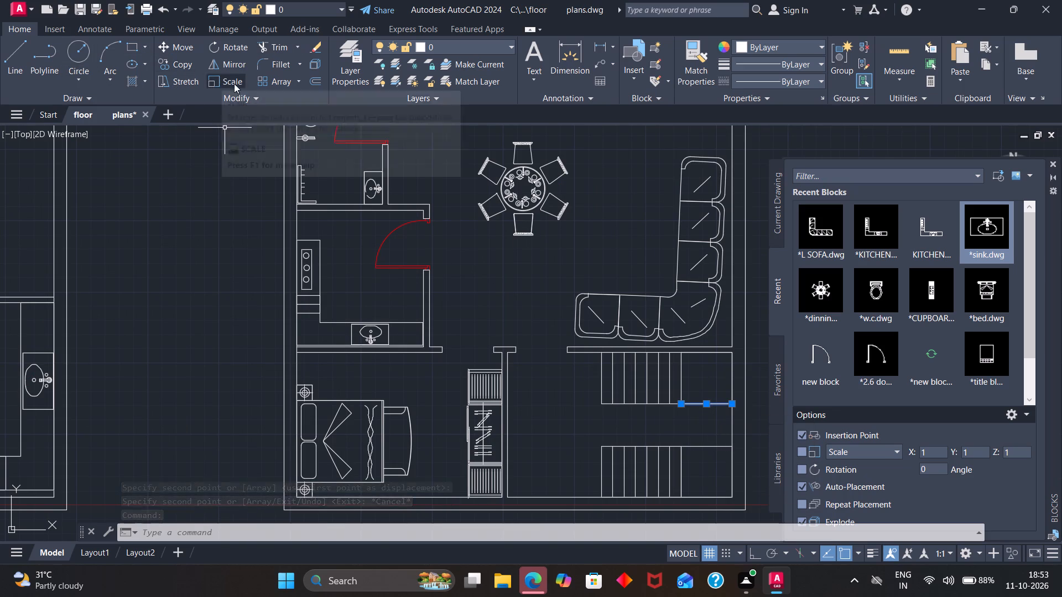
click(280, 83)
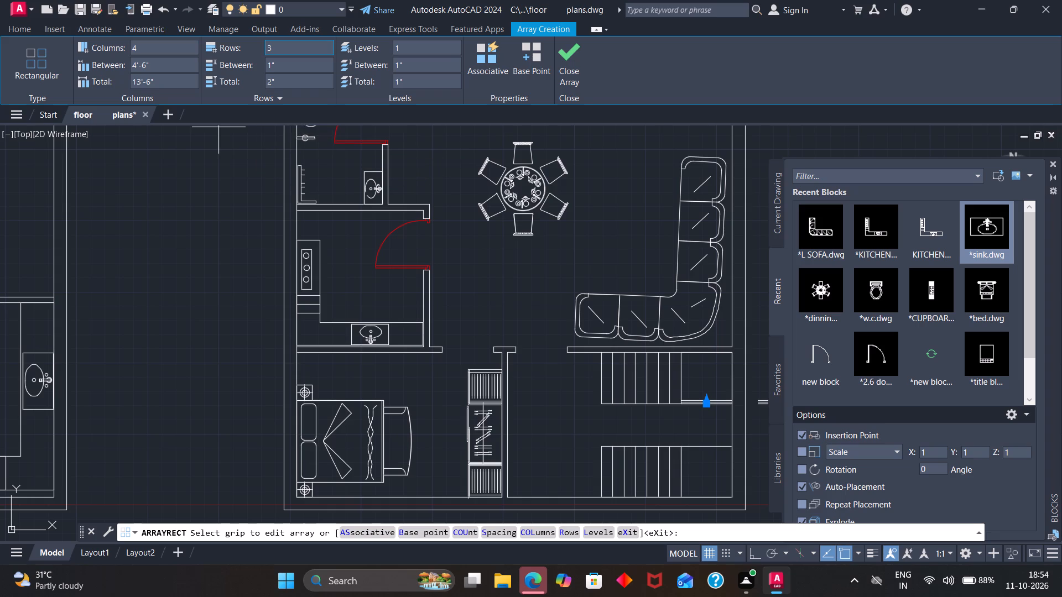
click(177, 54)
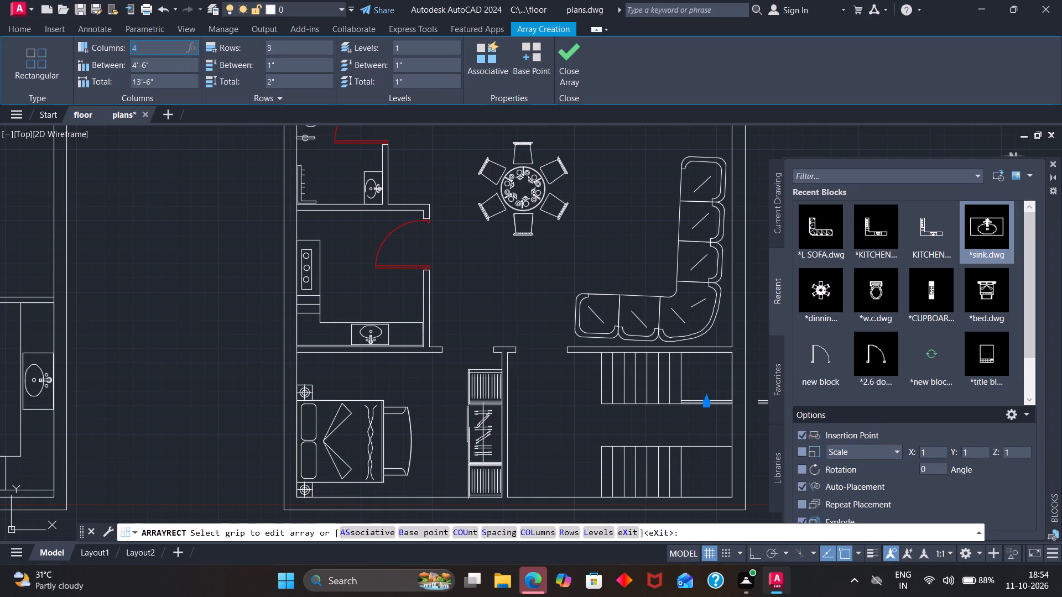
key(BackSpace)
key(1)
key(Return)
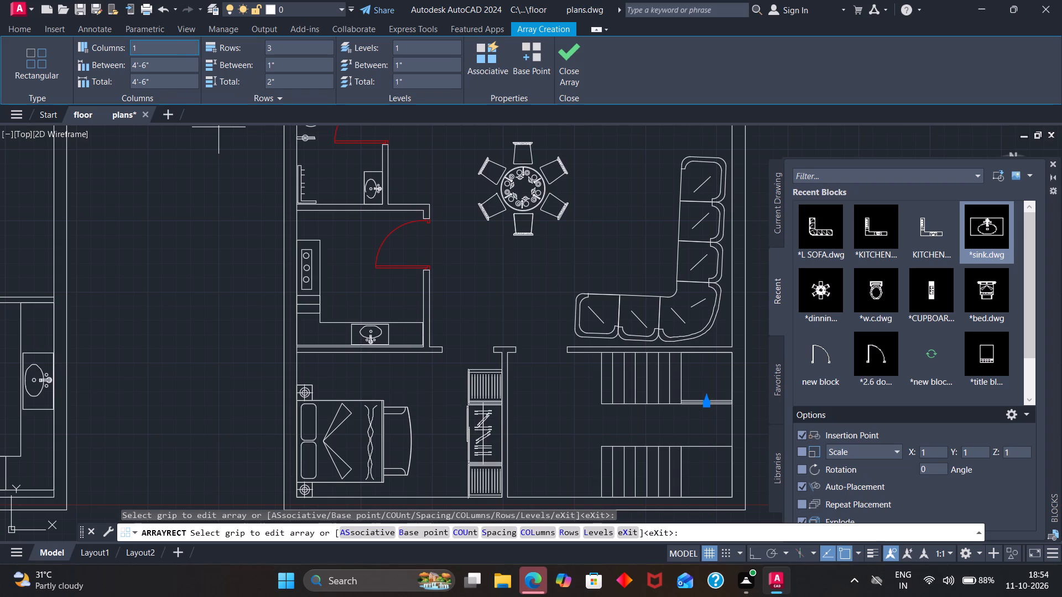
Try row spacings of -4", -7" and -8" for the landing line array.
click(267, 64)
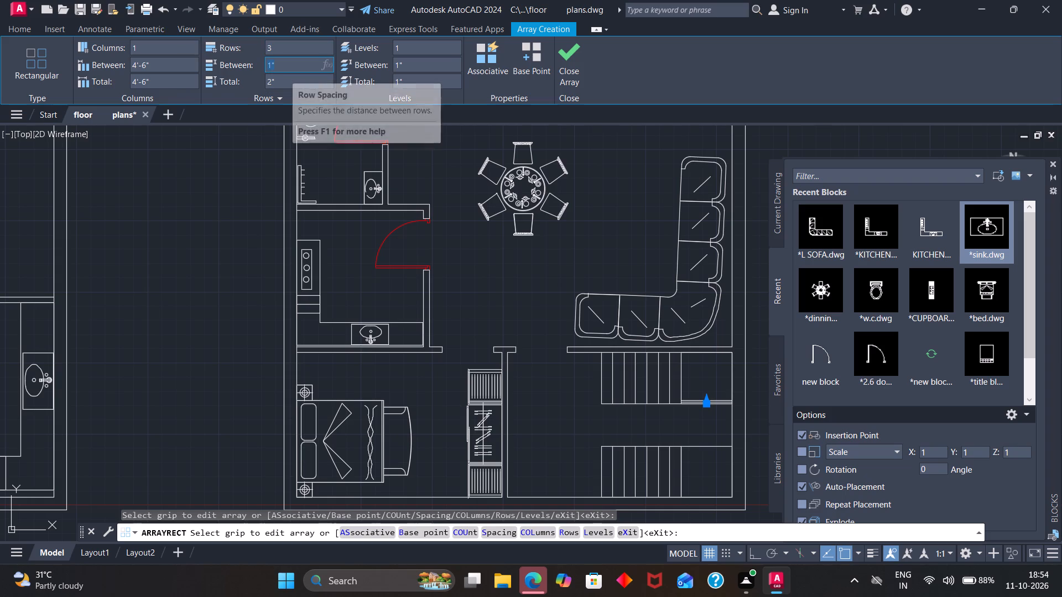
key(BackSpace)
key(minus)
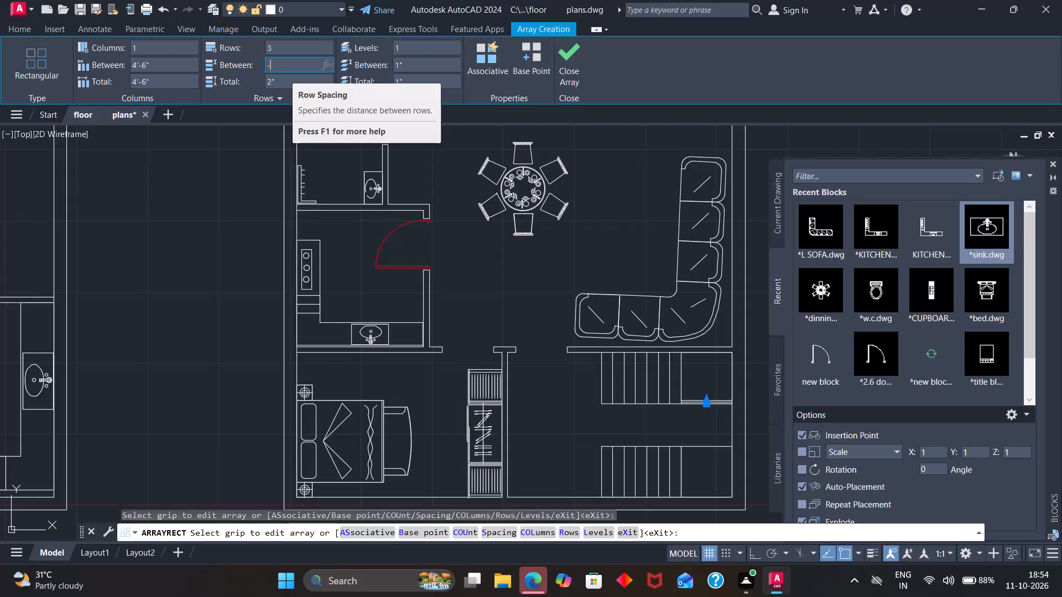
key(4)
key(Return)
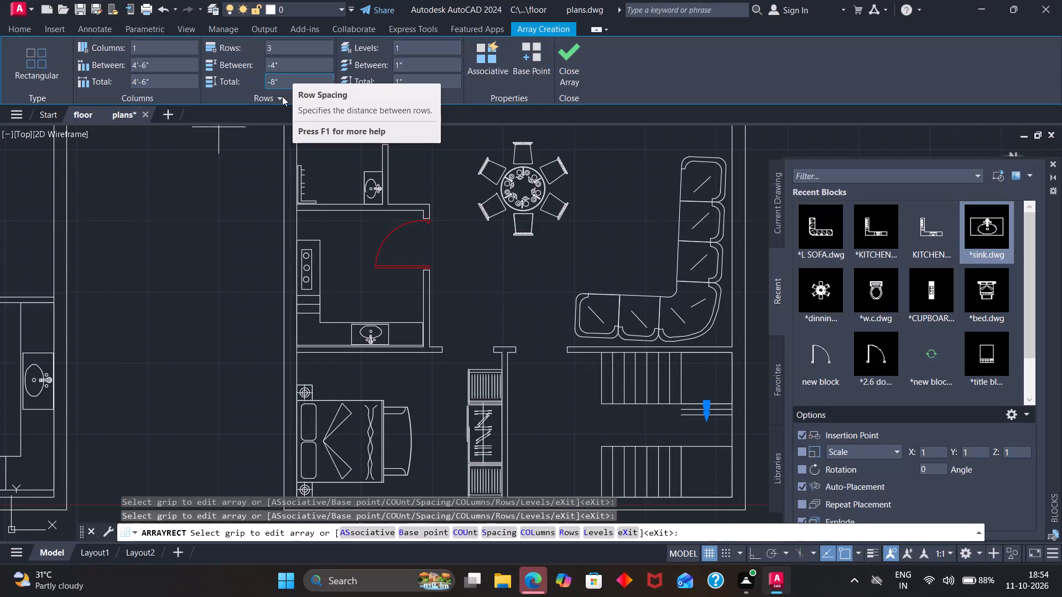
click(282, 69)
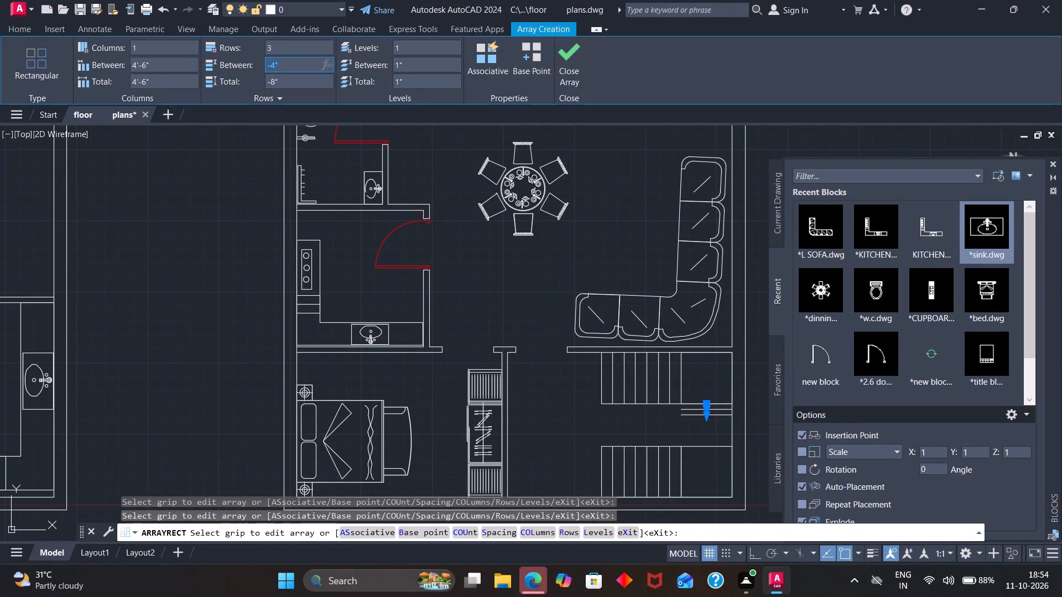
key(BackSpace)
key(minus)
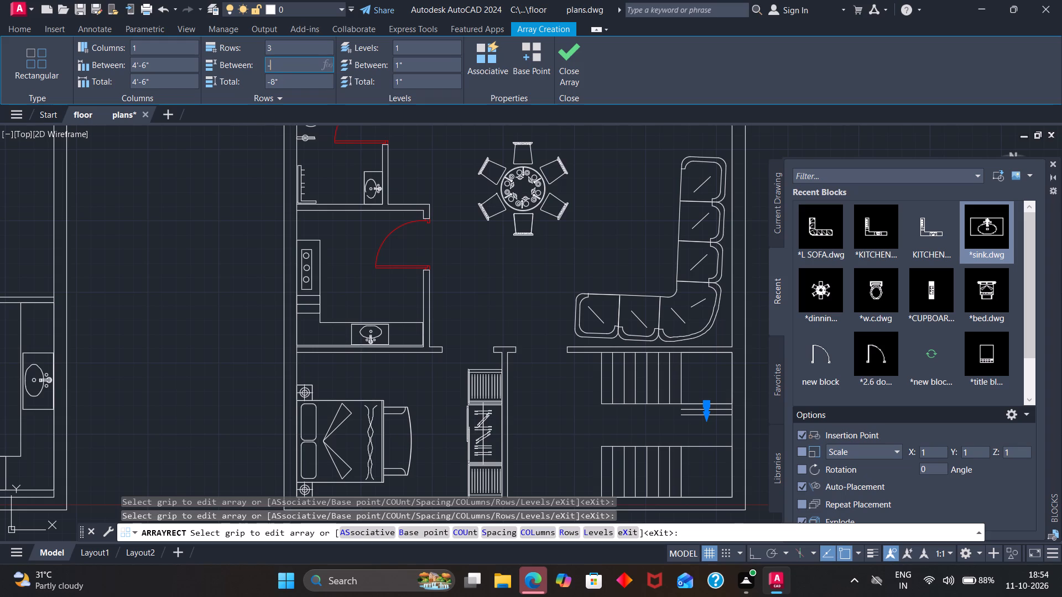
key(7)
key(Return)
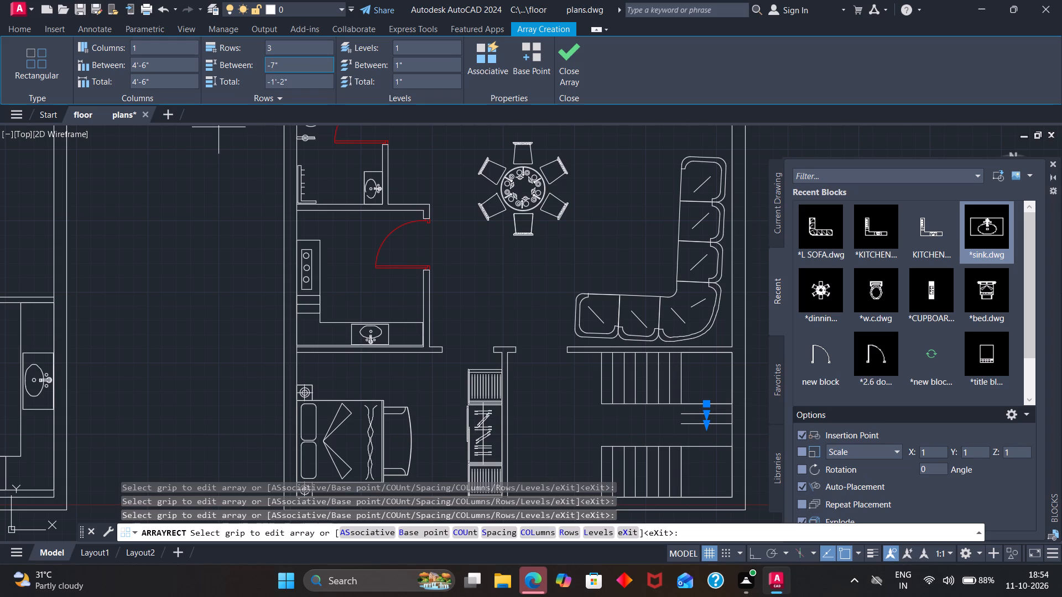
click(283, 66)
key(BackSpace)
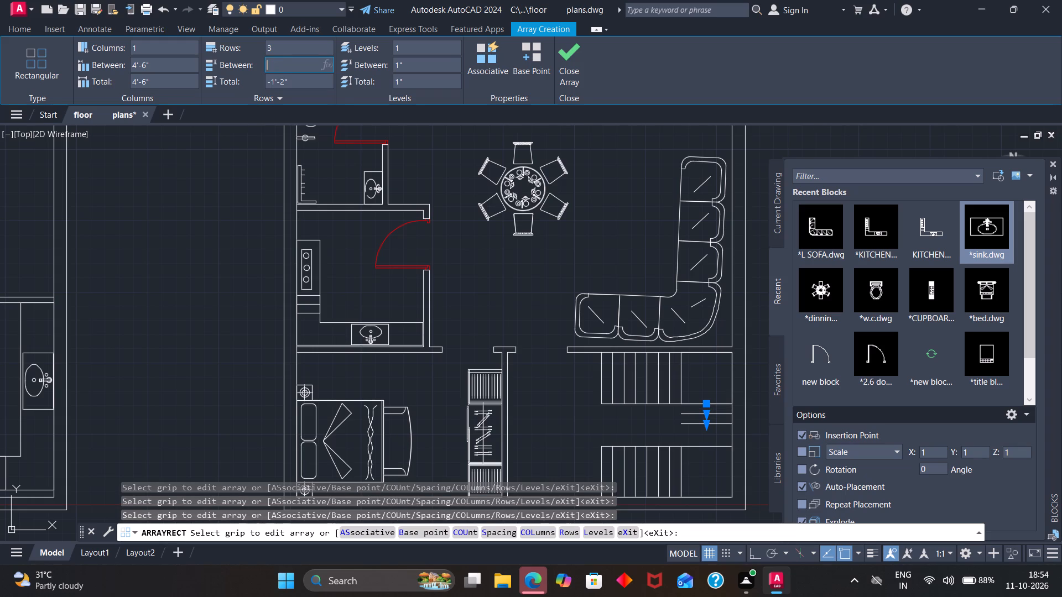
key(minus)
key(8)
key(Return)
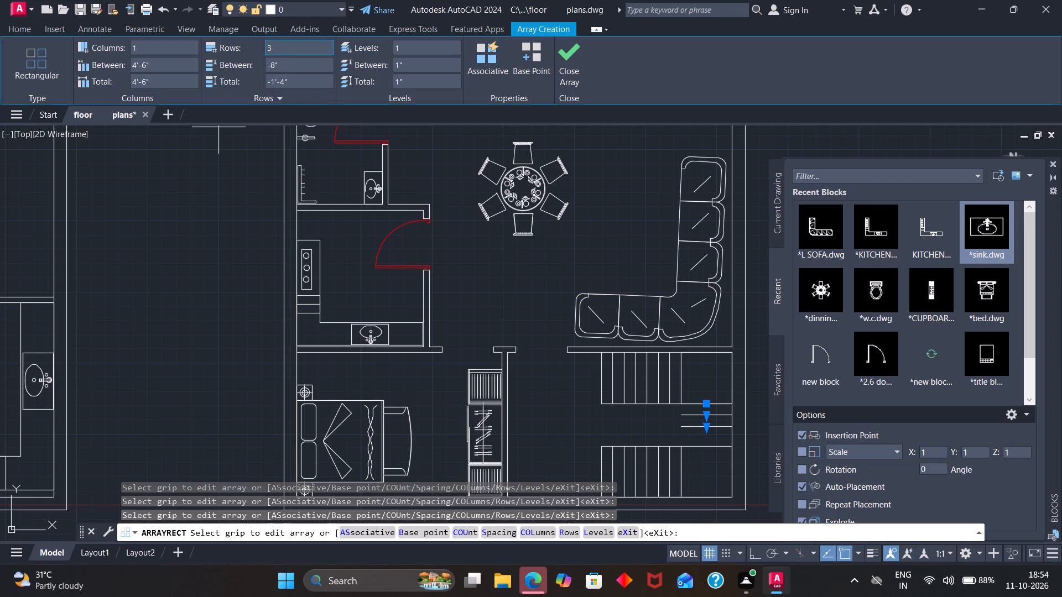
Set the landing line array to 5 rows.
click(283, 51)
key(BackSpace)
key(5)
key(Return)
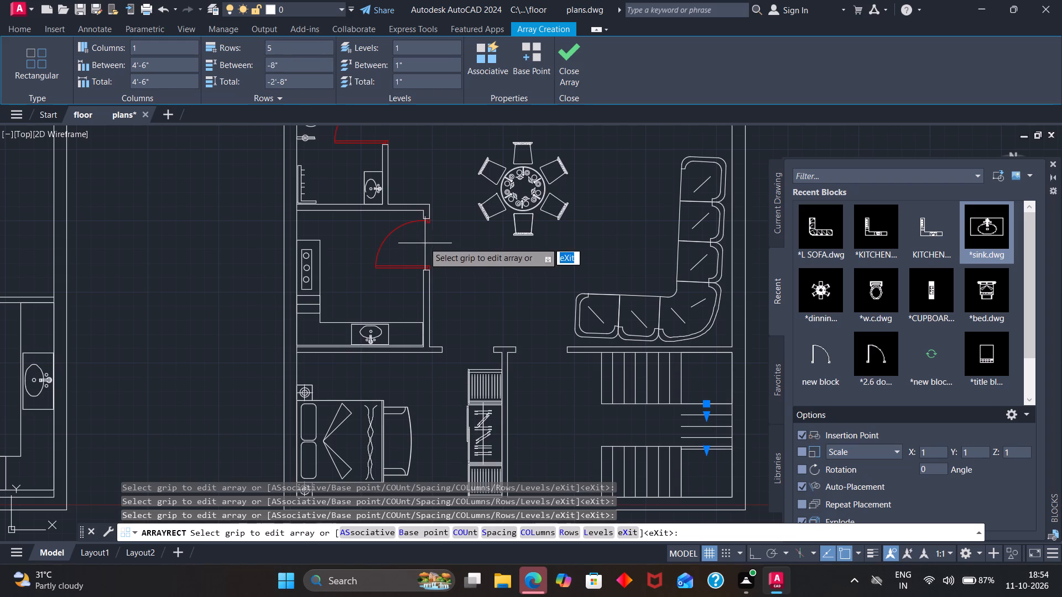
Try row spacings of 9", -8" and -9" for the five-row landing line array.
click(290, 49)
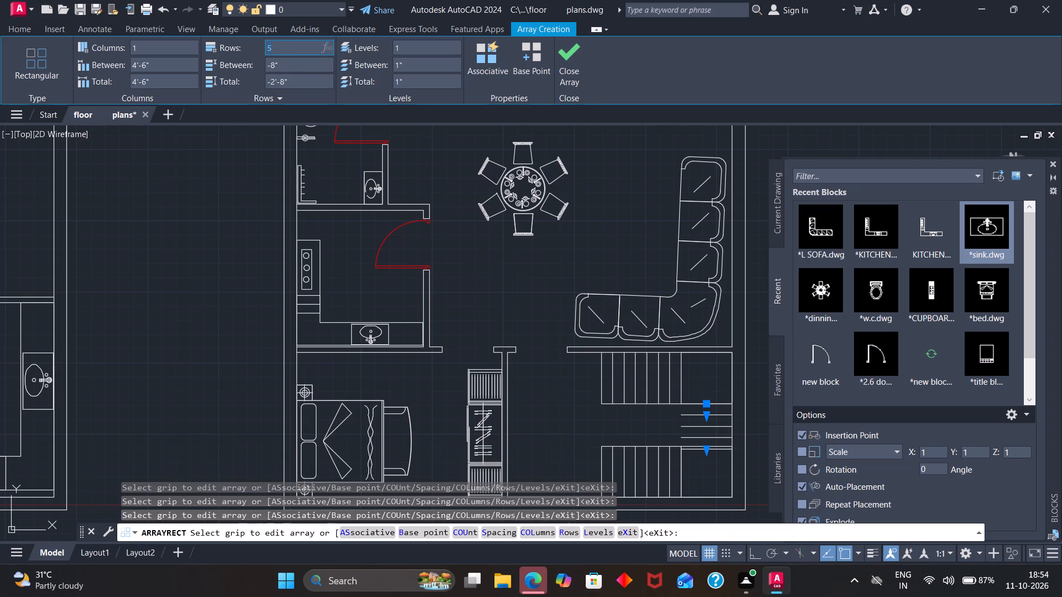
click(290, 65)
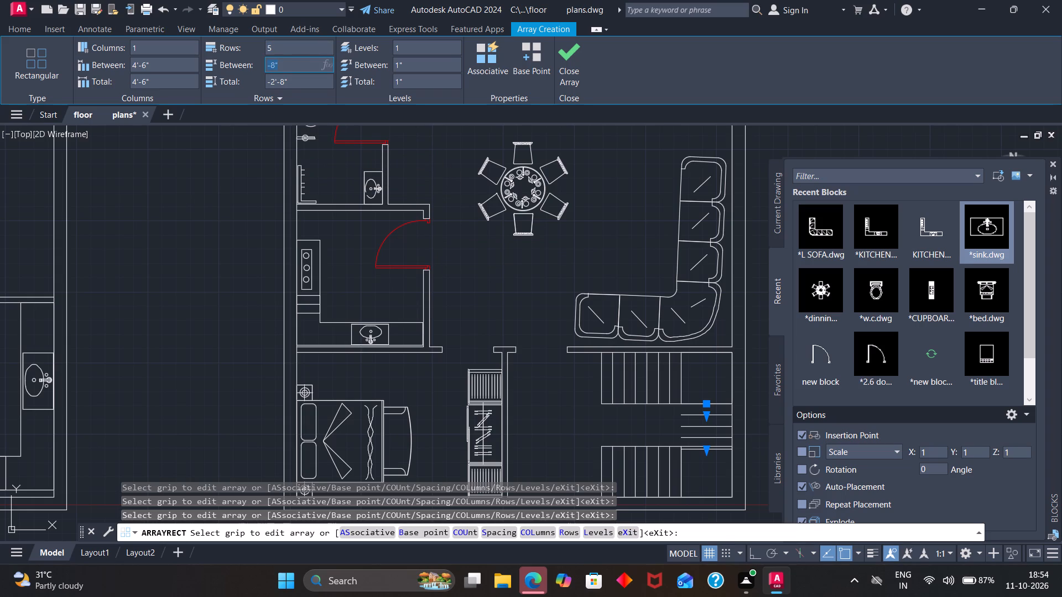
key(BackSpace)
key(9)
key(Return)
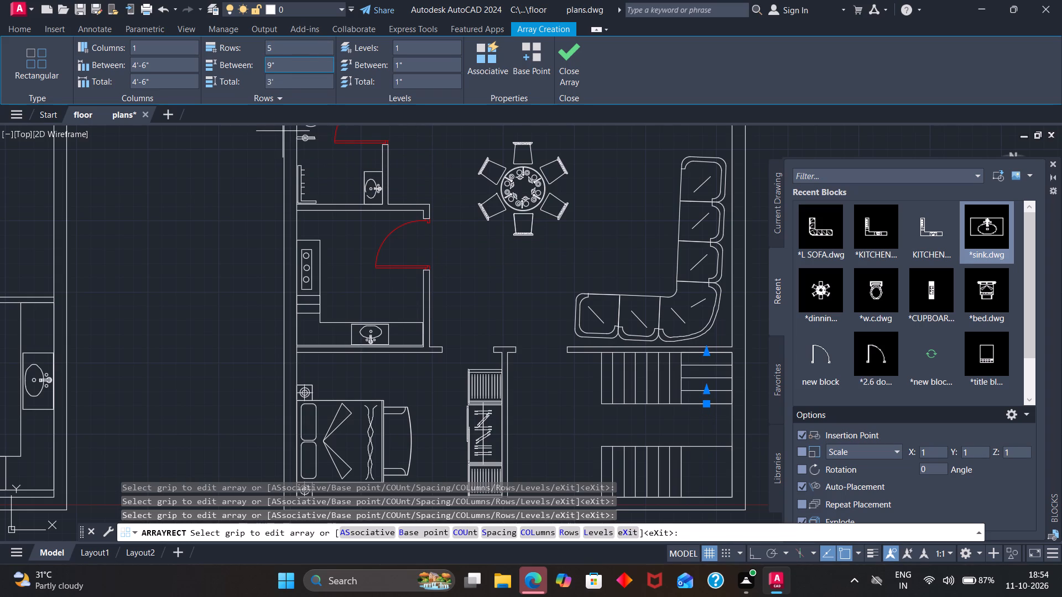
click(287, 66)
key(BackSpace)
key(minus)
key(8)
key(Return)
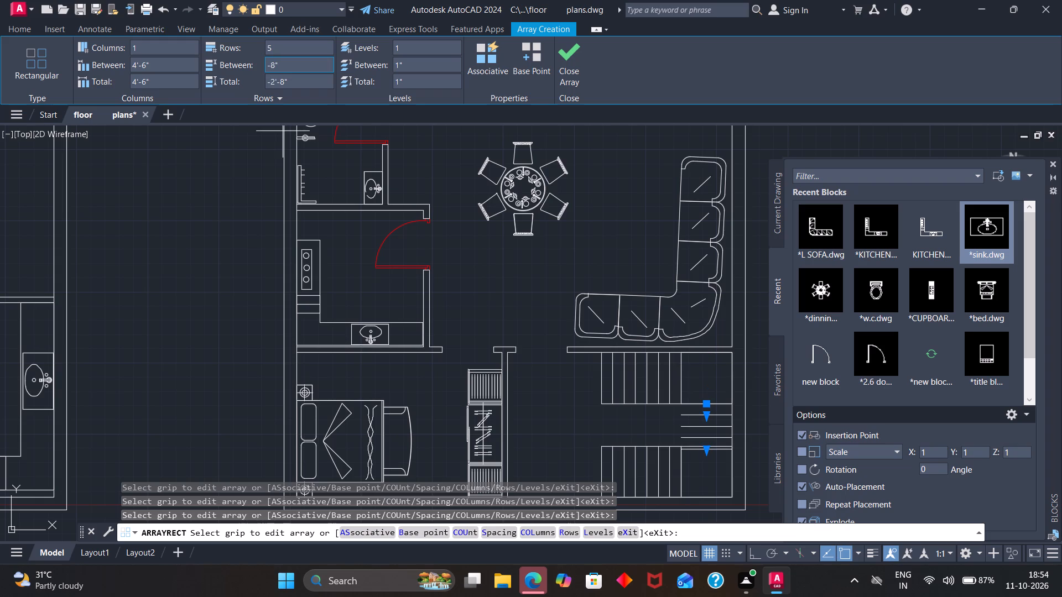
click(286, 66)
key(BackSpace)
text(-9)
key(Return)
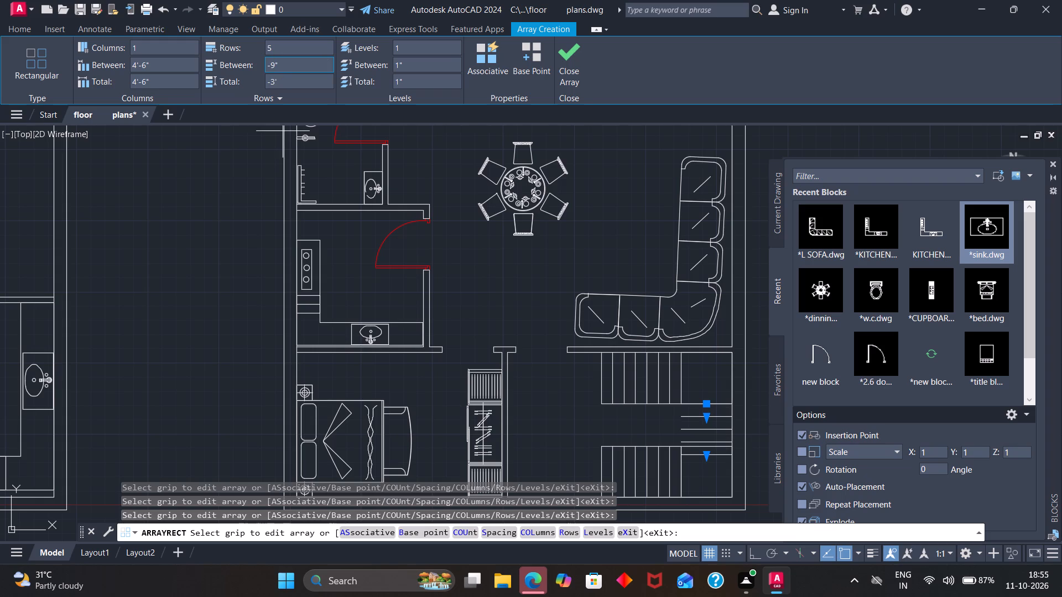
Set the row spacing of the landing line array to -7".
key(BackSpace)
click(283, 67)
click(283, 65)
key(BackSpace)
key(minus)
key(7)
key(Return)
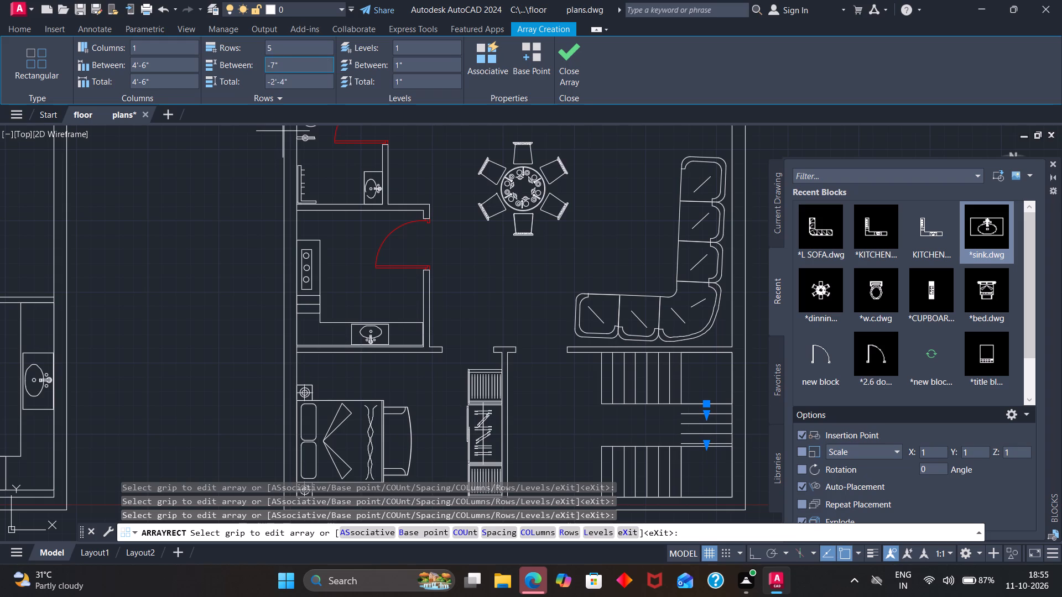
Set the row spacing of the landing line array to -8" and finish the array.
click(283, 65)
key(BackSpace)
key(minus)
key(8)
key(Return)
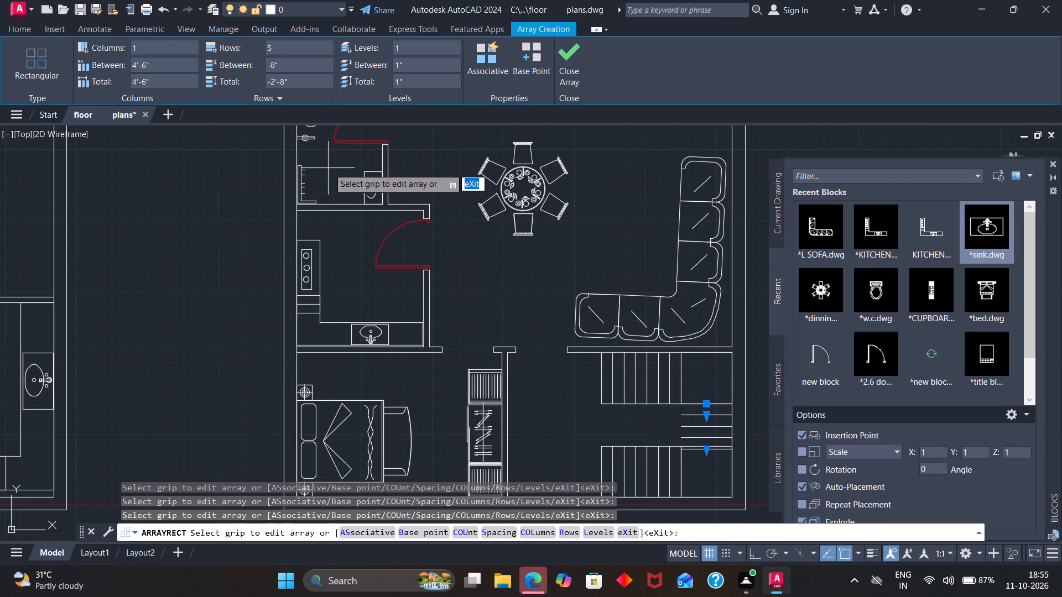
key(Escape)
Delete the lowest arrayed landing line, just below the top edge of the lower stair flight.
scroll(739, 465, up, 2)
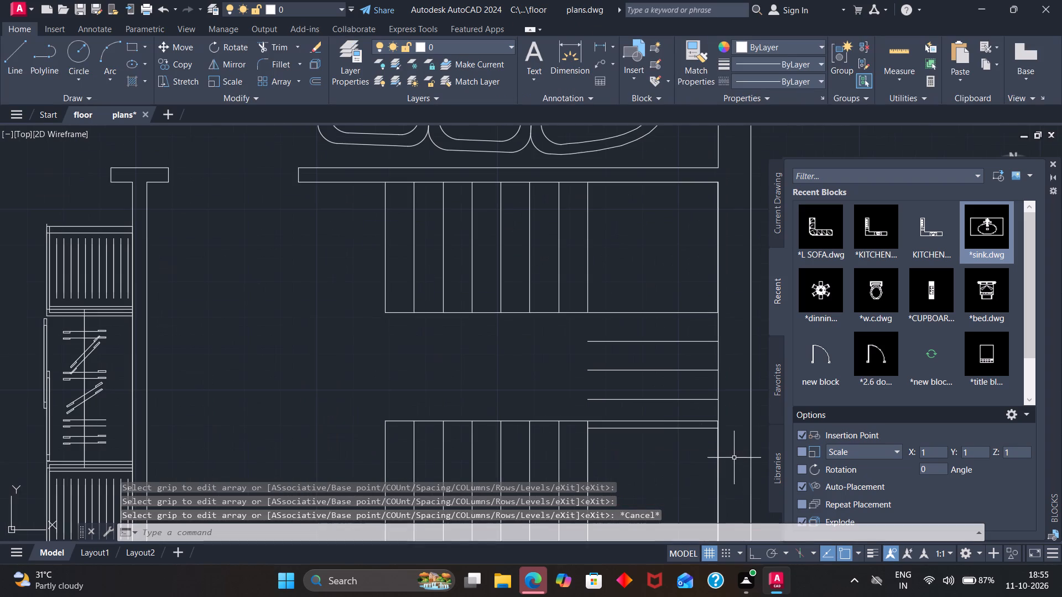
click(691, 427)
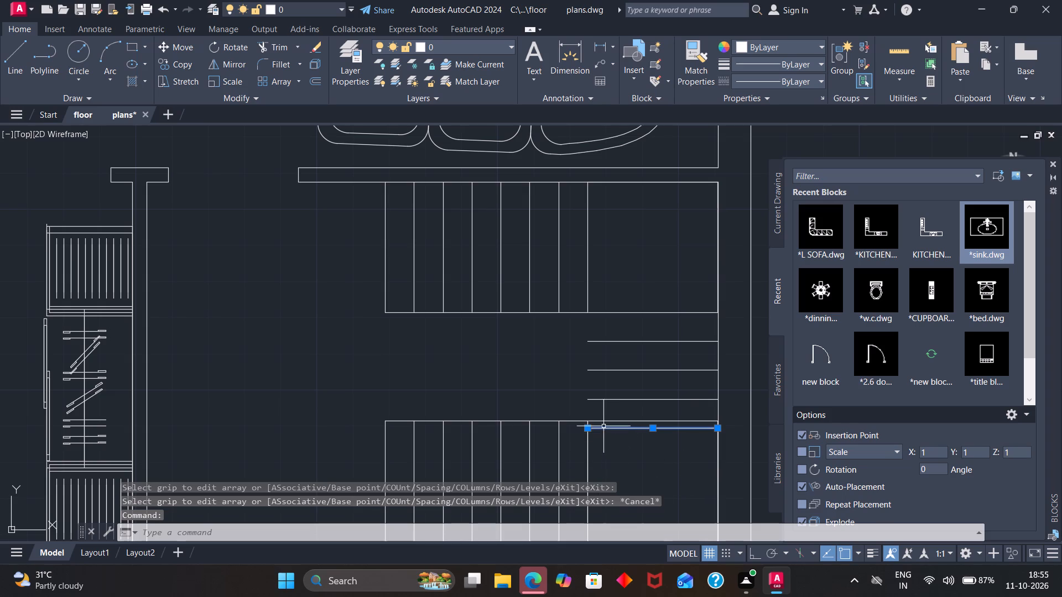
key(Delete)
Draw a vertical line between the two stair flights, closing the inner ends of the landing treads.
click(0, 61)
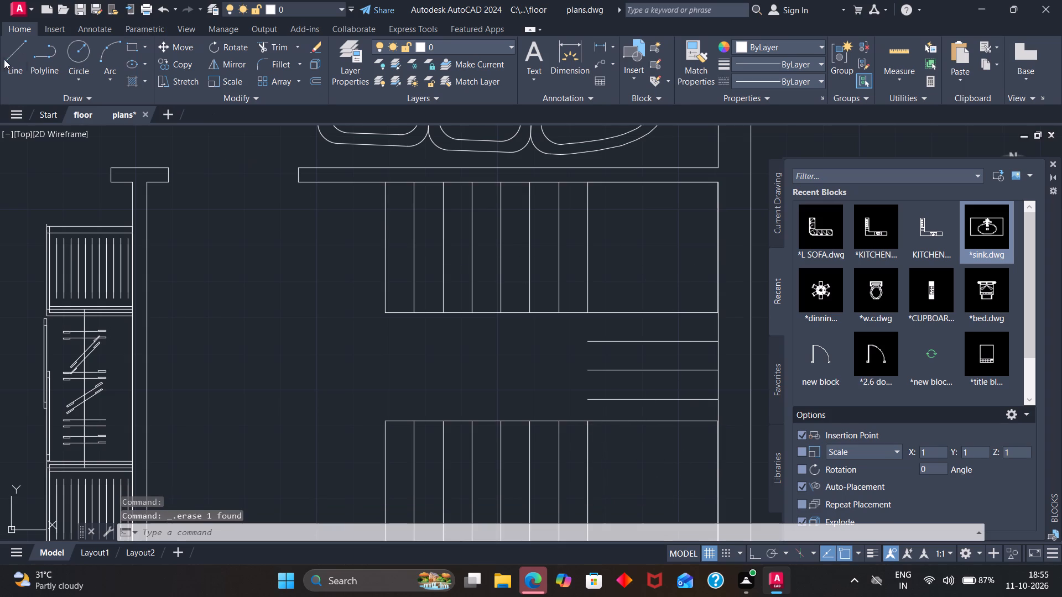
click(0, 60)
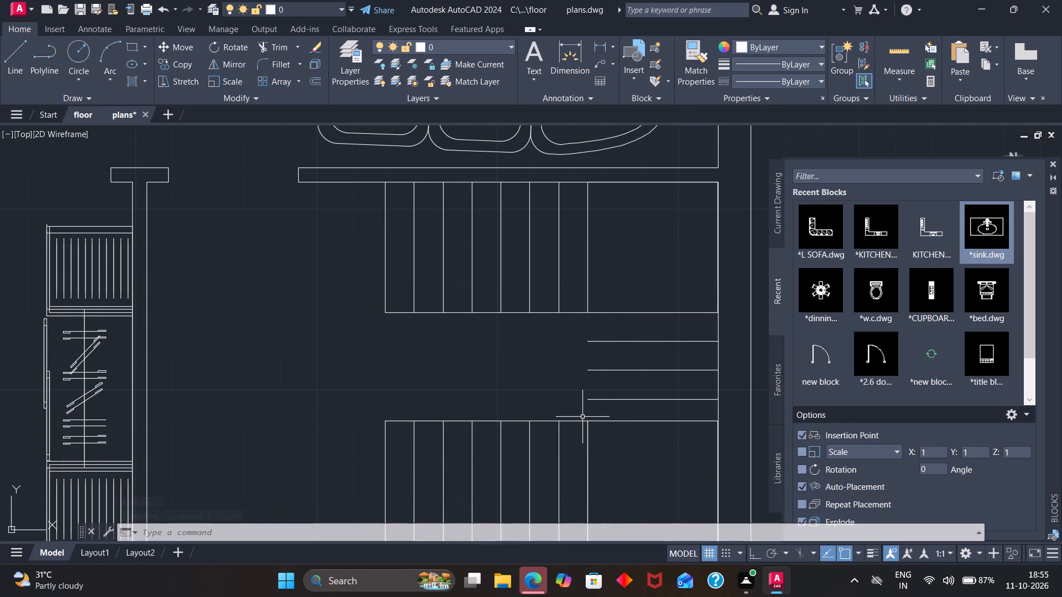
key(space)
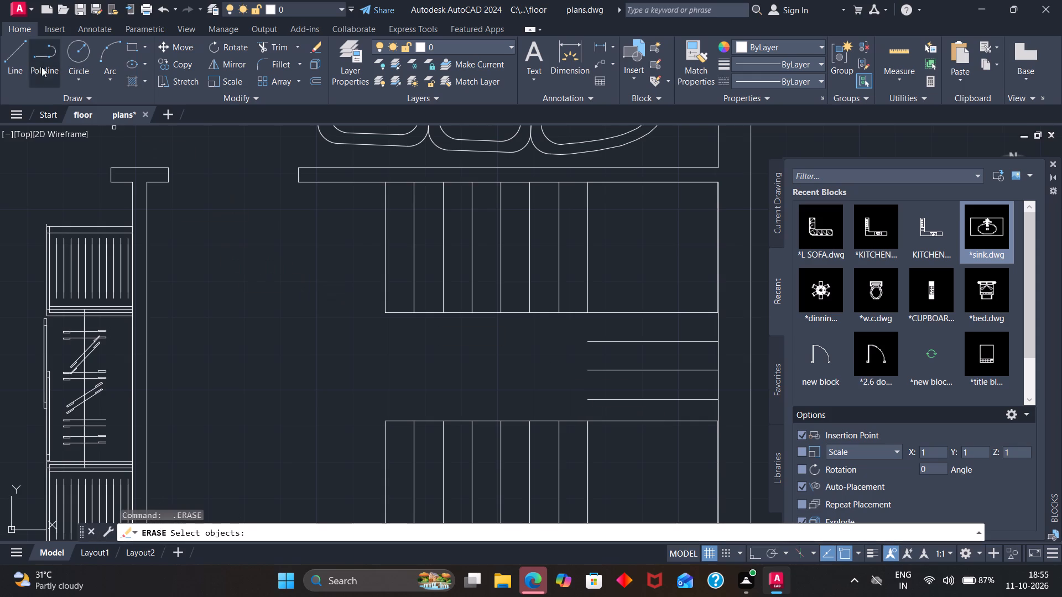
click(16, 57)
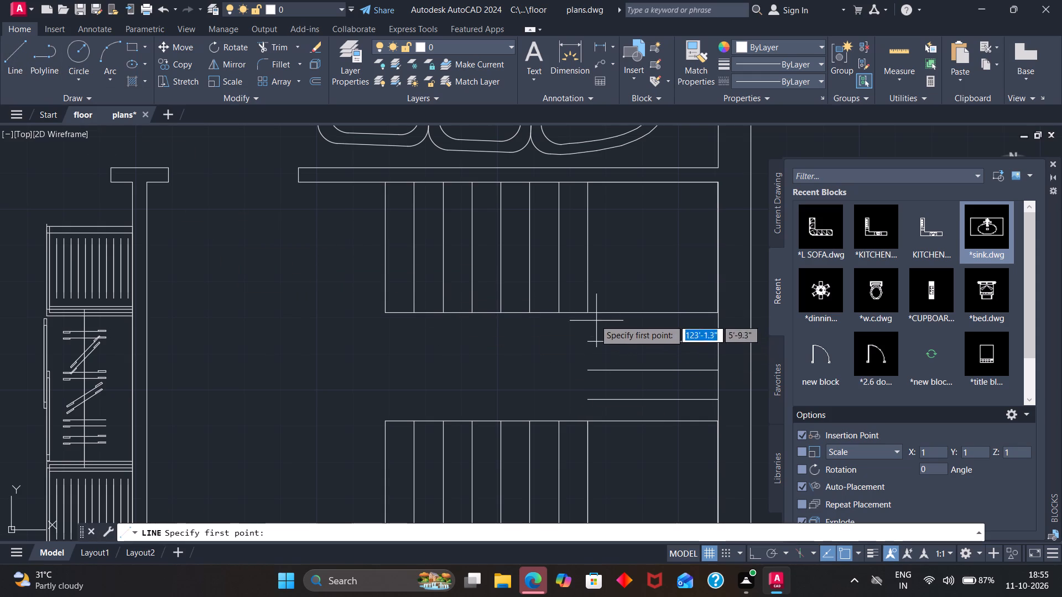
click(587, 314)
click(588, 426)
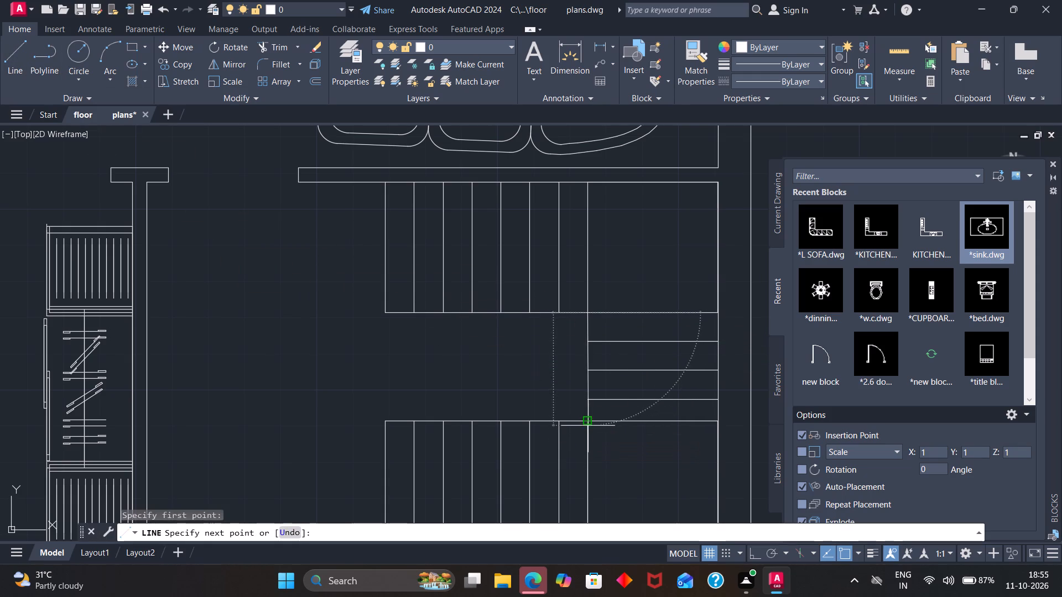
key(Escape)
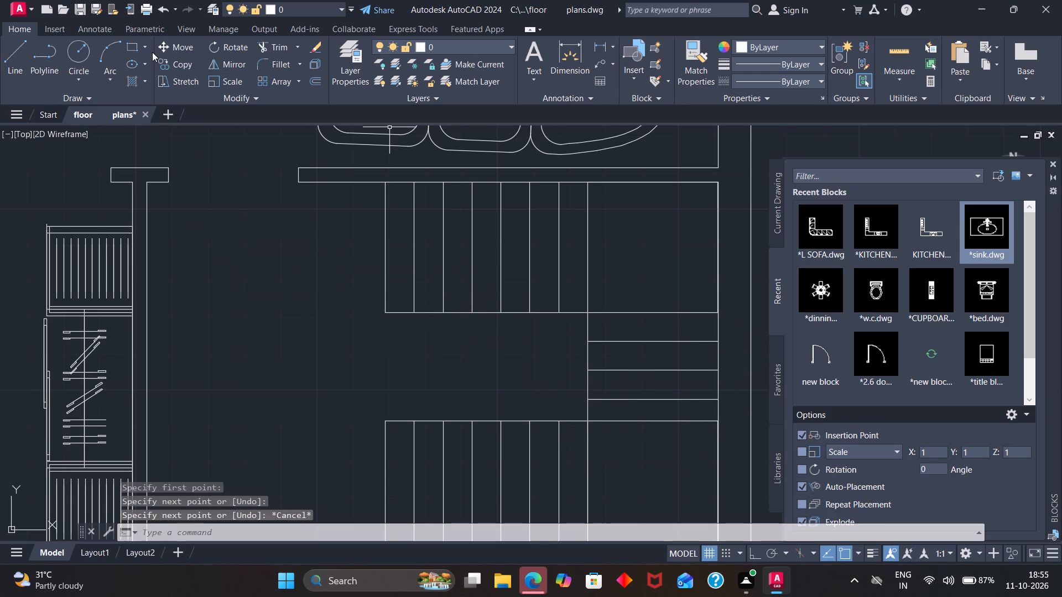
click(264, 46)
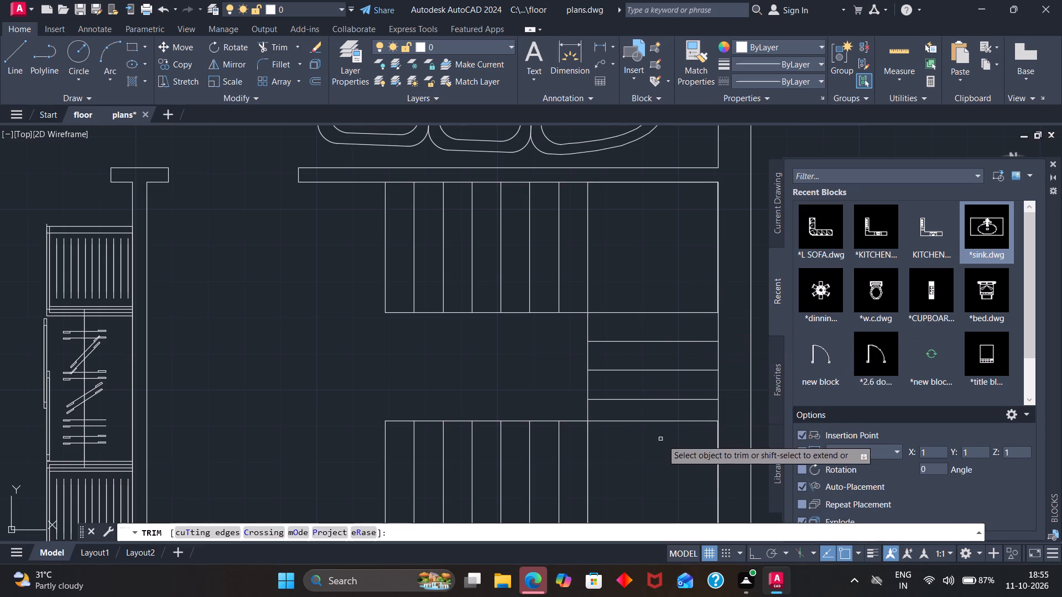
key(Escape)
Draw a horizontal direction line from the midpoint of the upper flight's first tread line across its treads.
scroll(650, 452, down, 3)
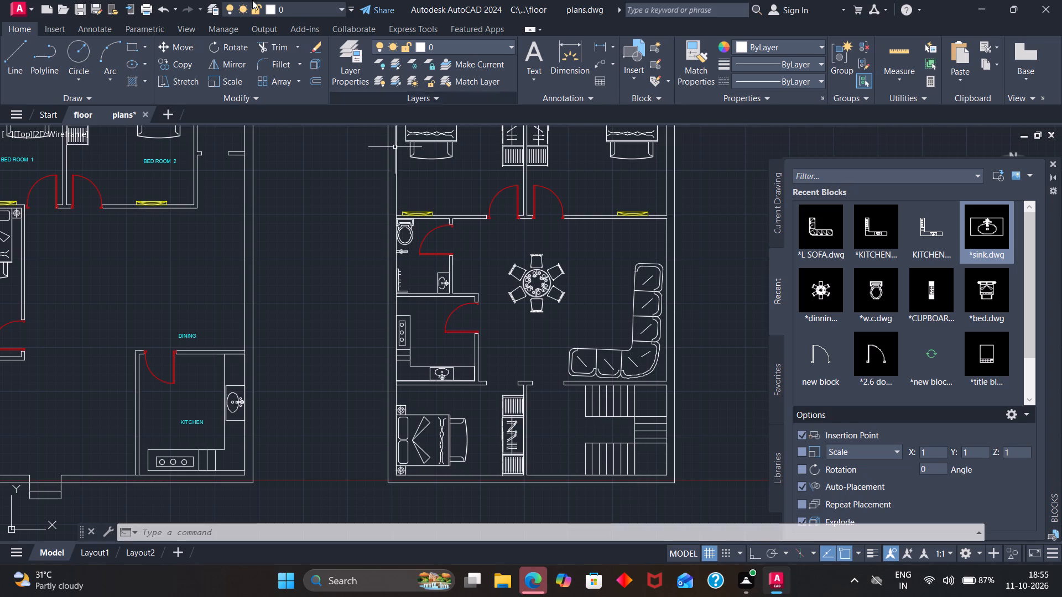
click(17, 43)
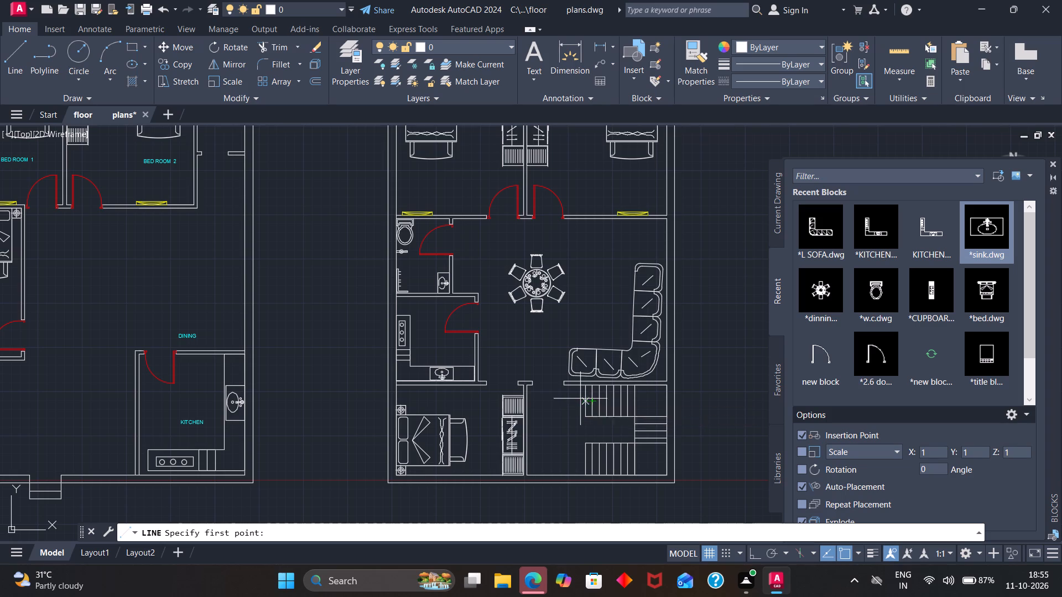
click(580, 400)
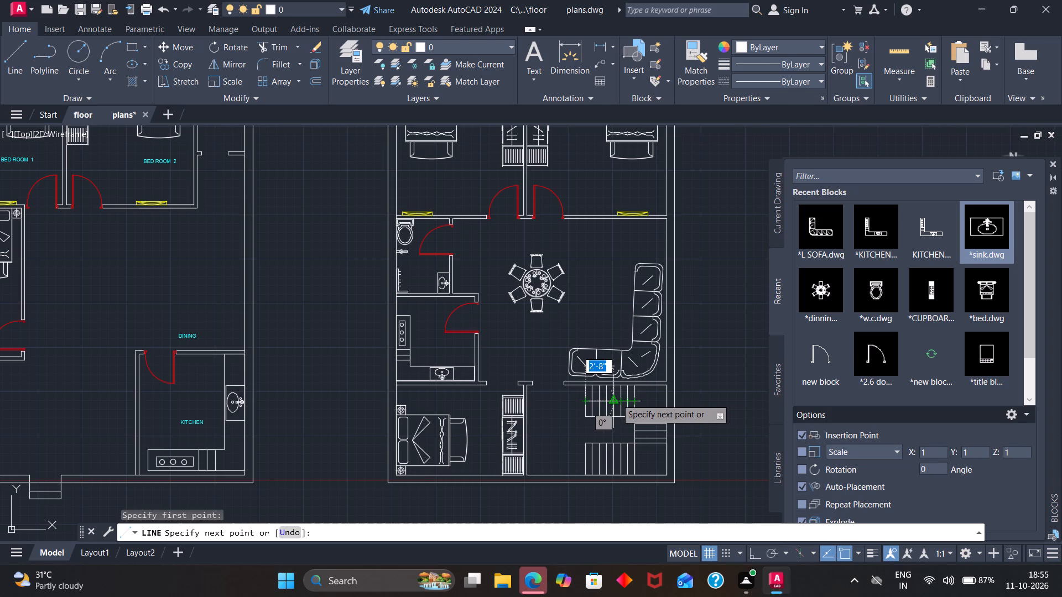
scroll(616, 399, up, 3)
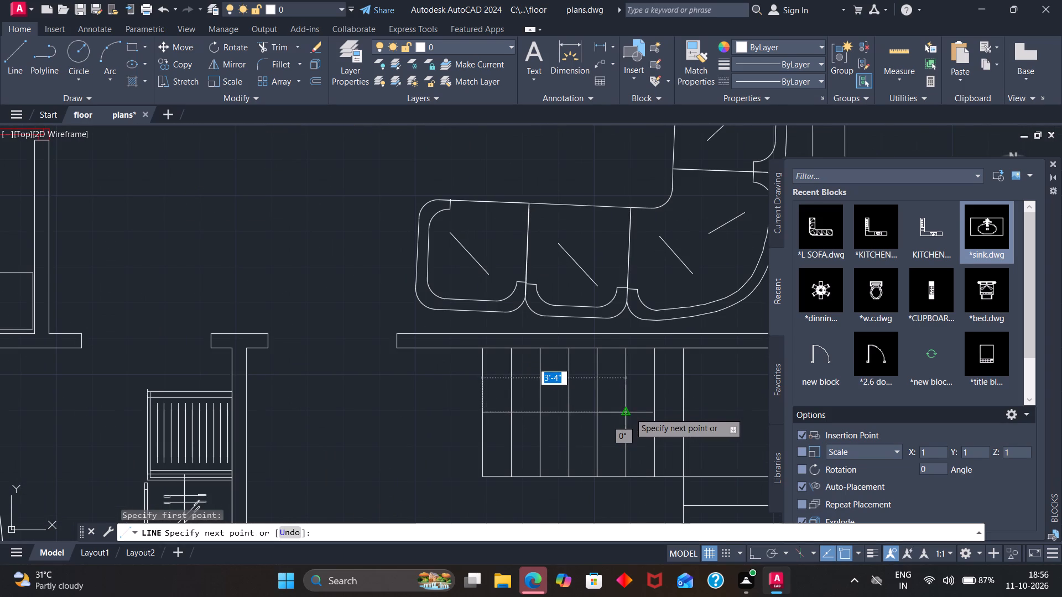
click(633, 413)
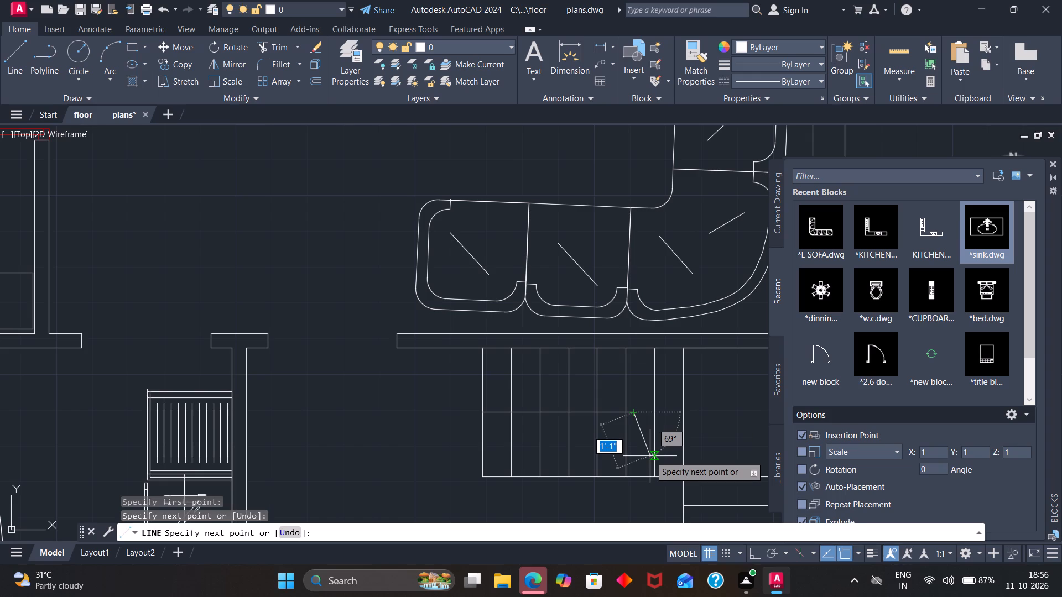
key(Escape)
Copy the solid arrowhead of the UP arrow in the neighbouring plan's staircase to the end of the new direction line.
scroll(437, 413, down, 3)
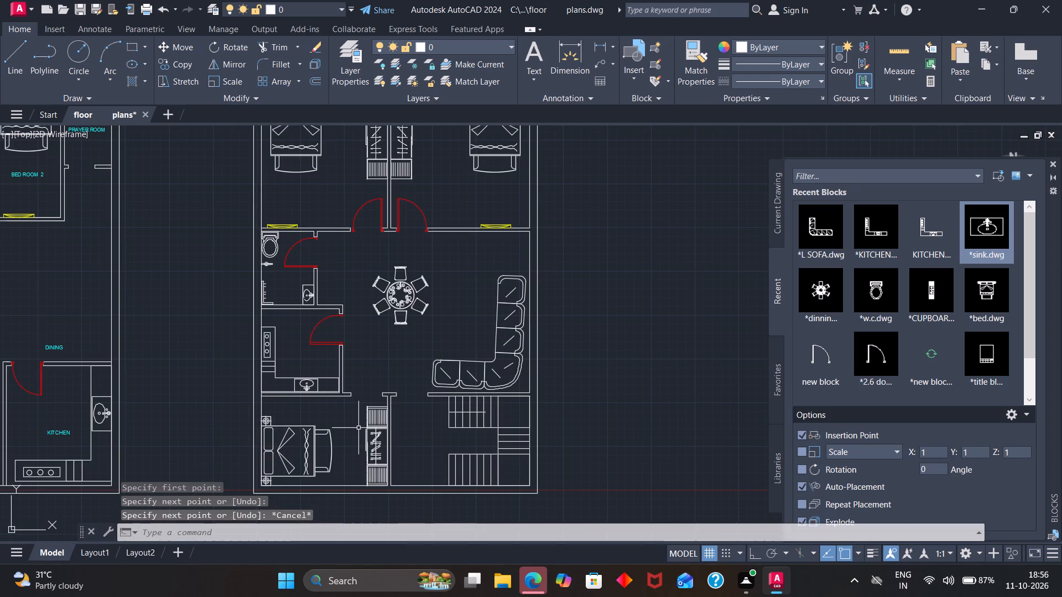
scroll(358, 427, down, 2)
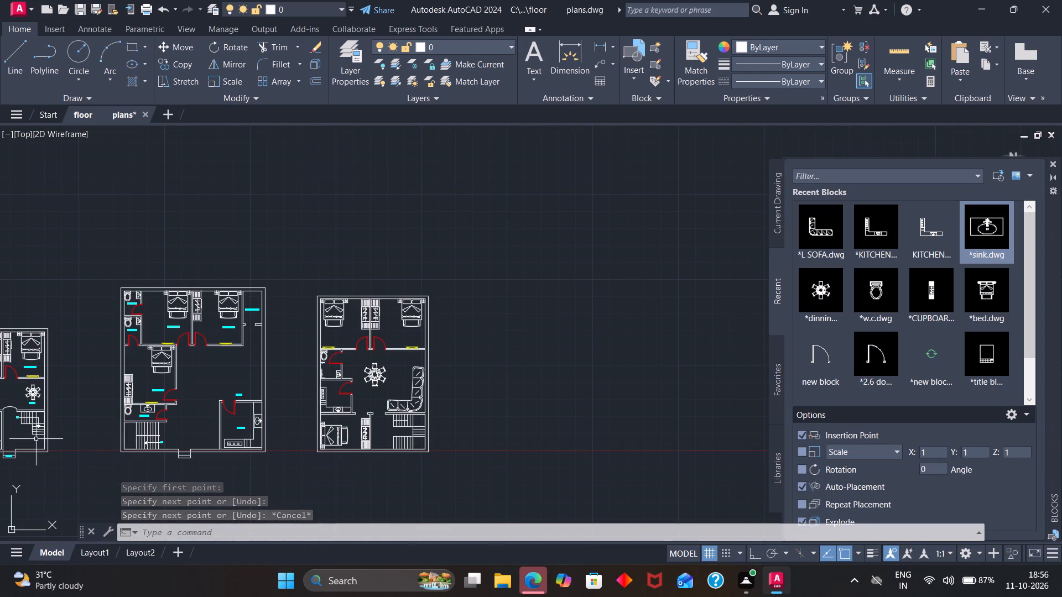
scroll(143, 448, up, 3)
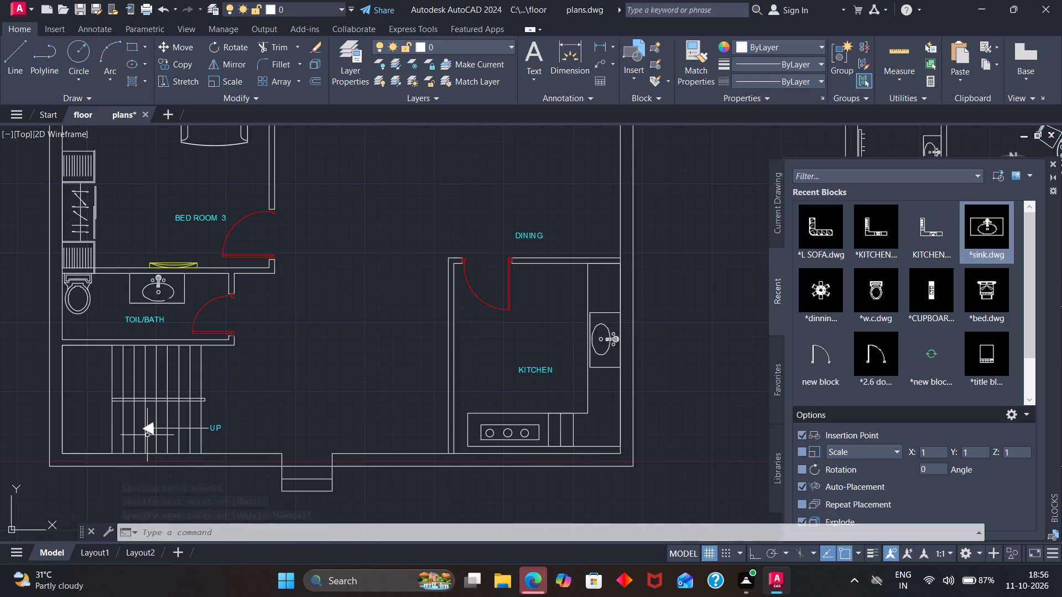
scroll(147, 434, up, 2)
click(151, 427)
text(CO)
key(Return)
click(153, 420)
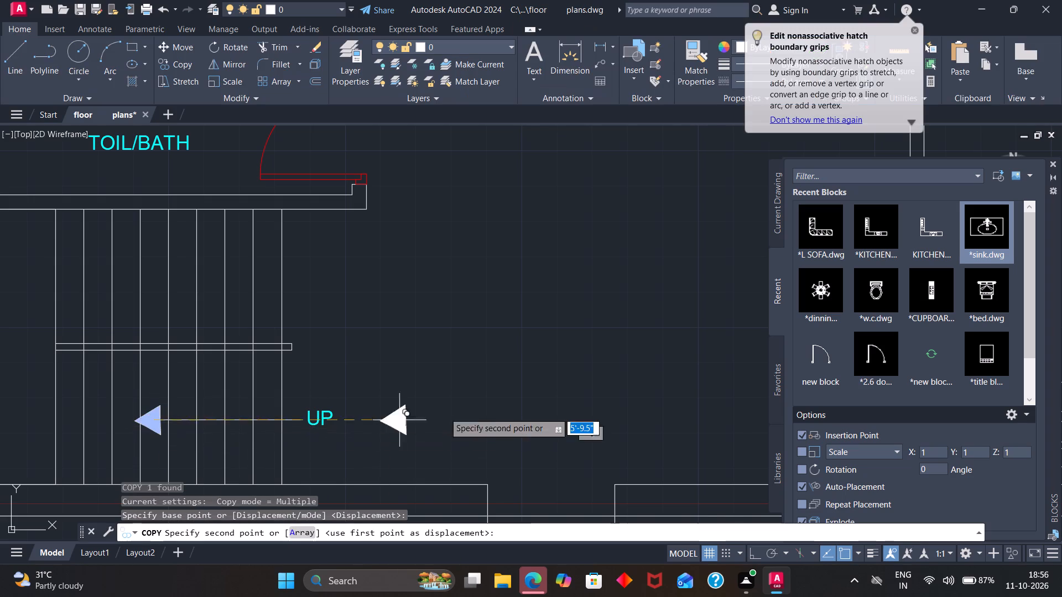
scroll(493, 401, down, 5)
scroll(749, 378, up, 2)
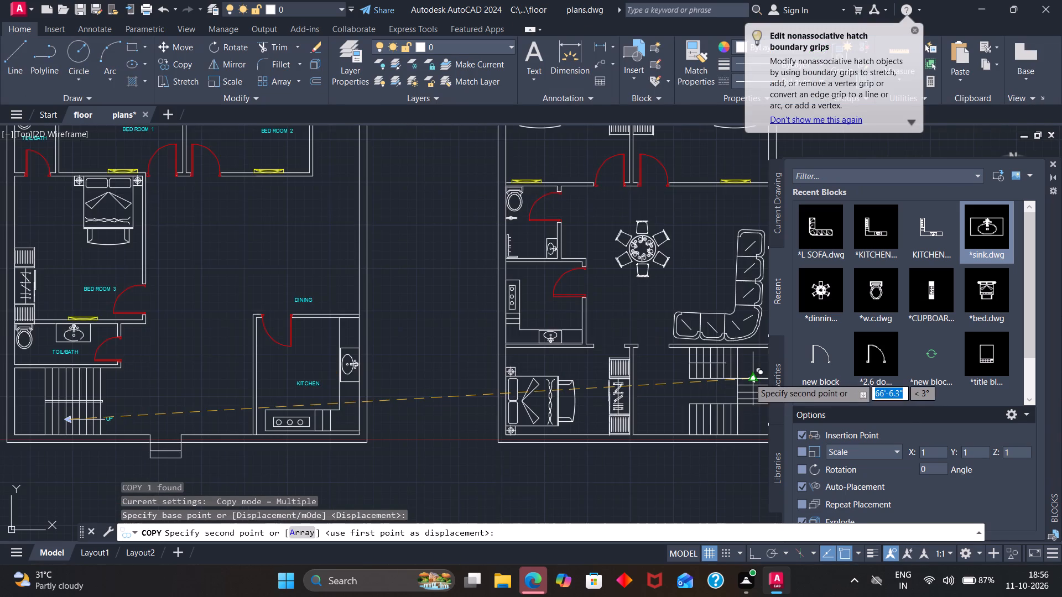
scroll(735, 368, up, 2)
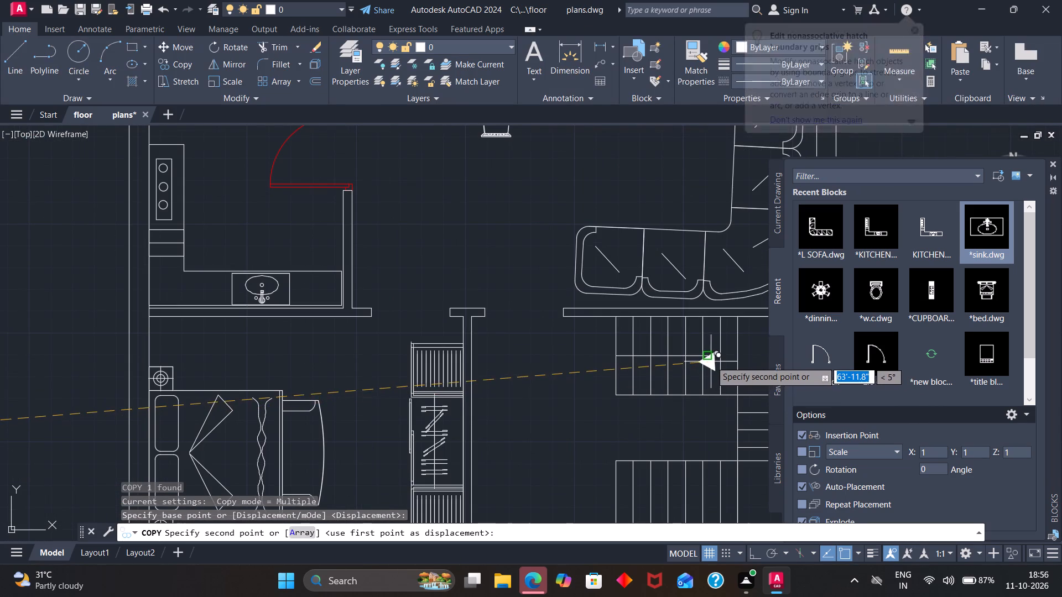
click(711, 354)
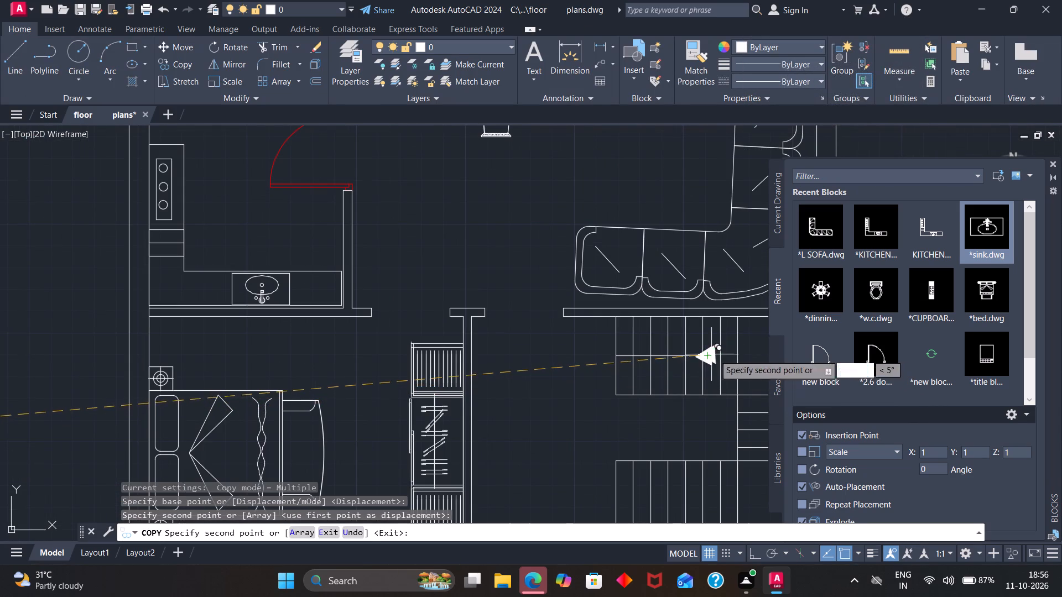
key(Escape)
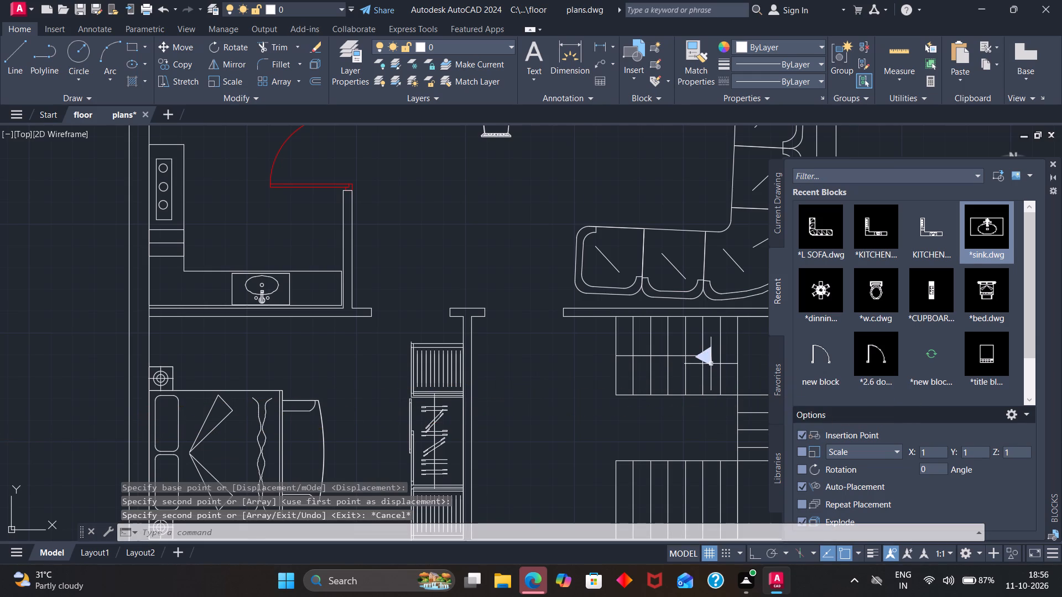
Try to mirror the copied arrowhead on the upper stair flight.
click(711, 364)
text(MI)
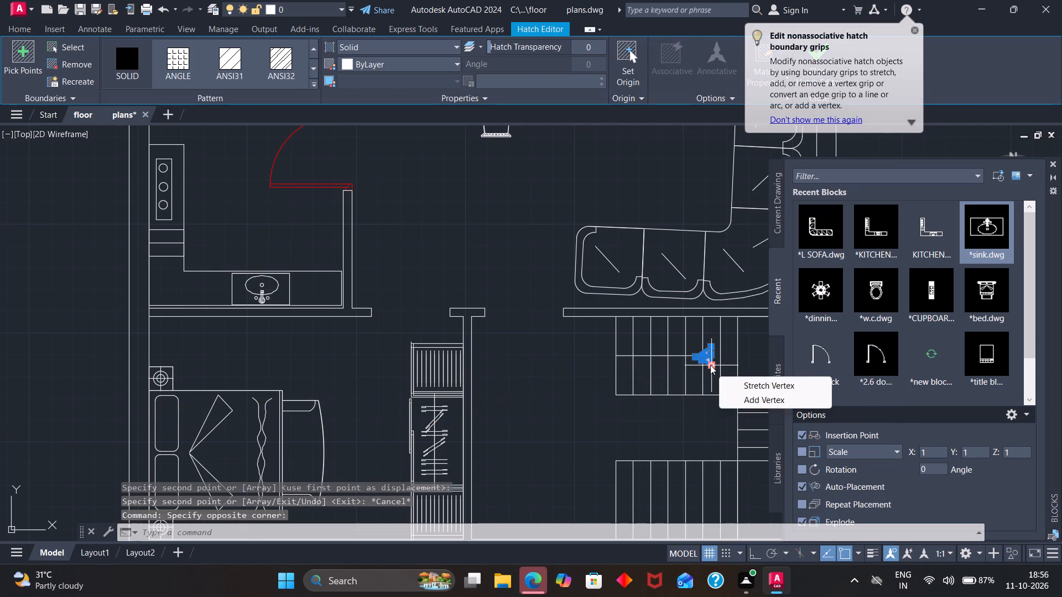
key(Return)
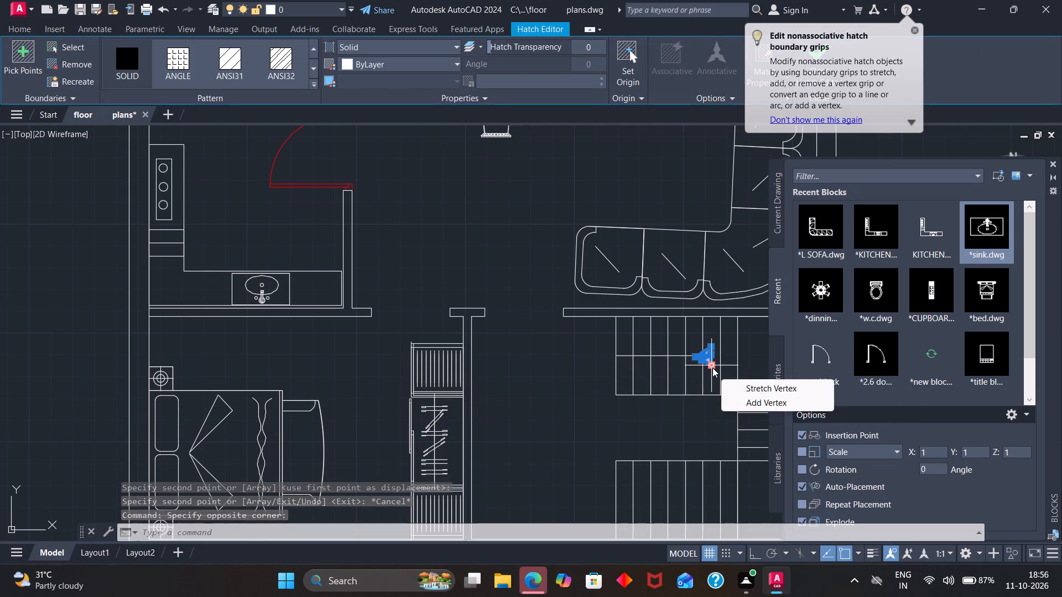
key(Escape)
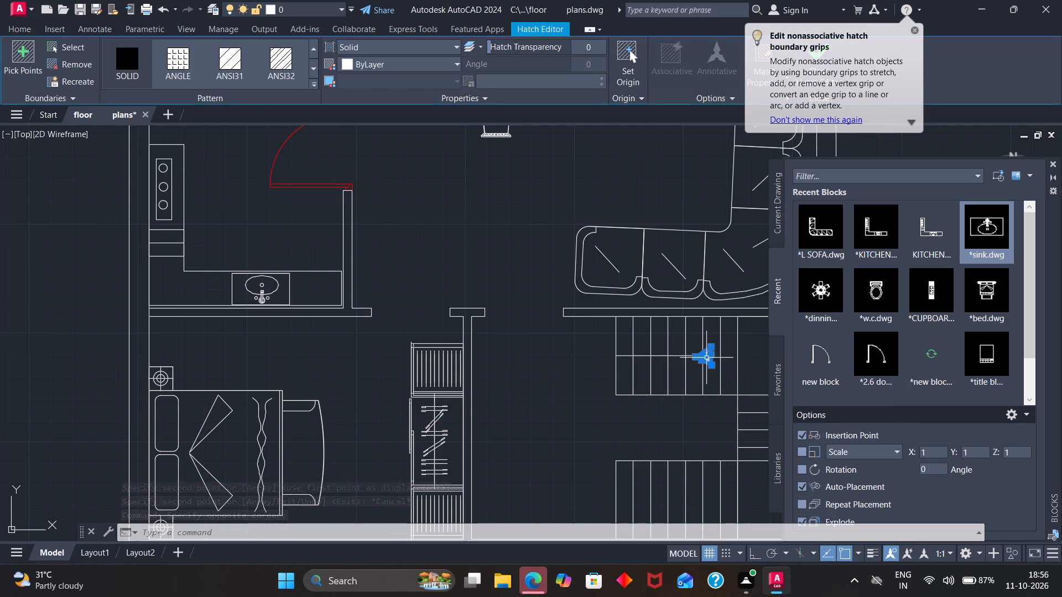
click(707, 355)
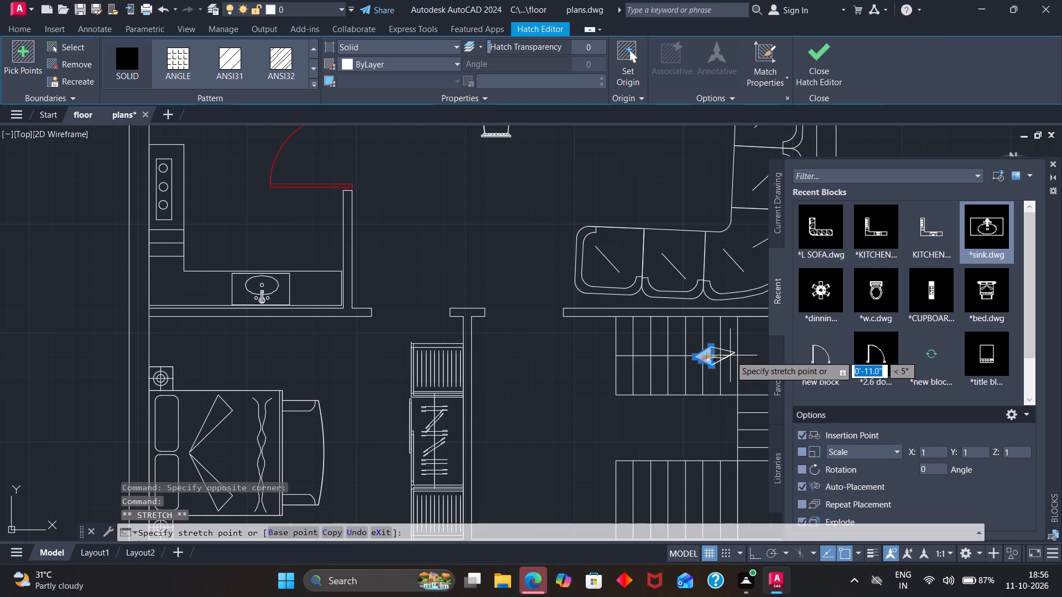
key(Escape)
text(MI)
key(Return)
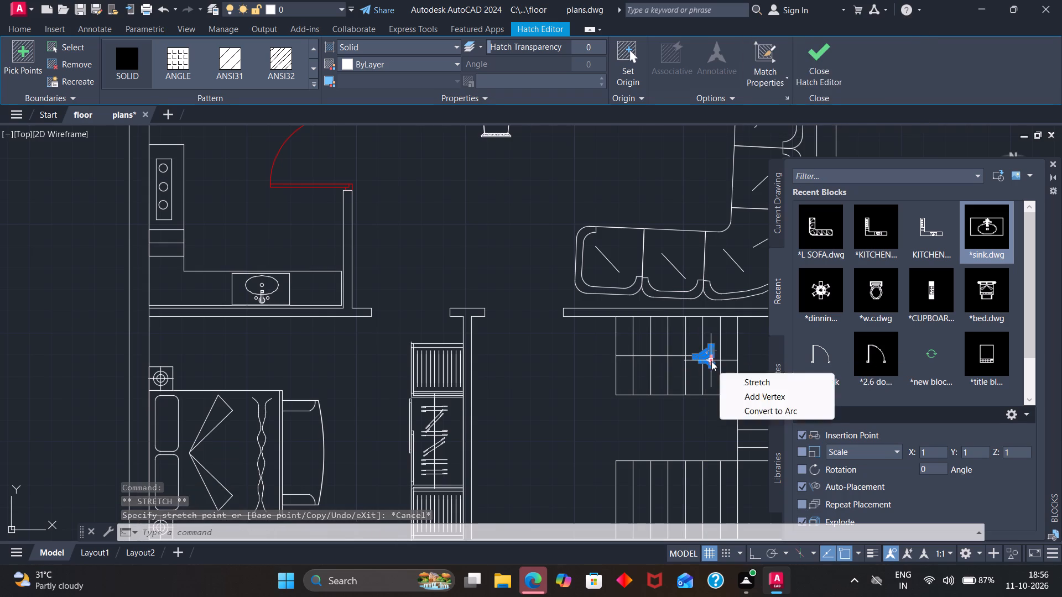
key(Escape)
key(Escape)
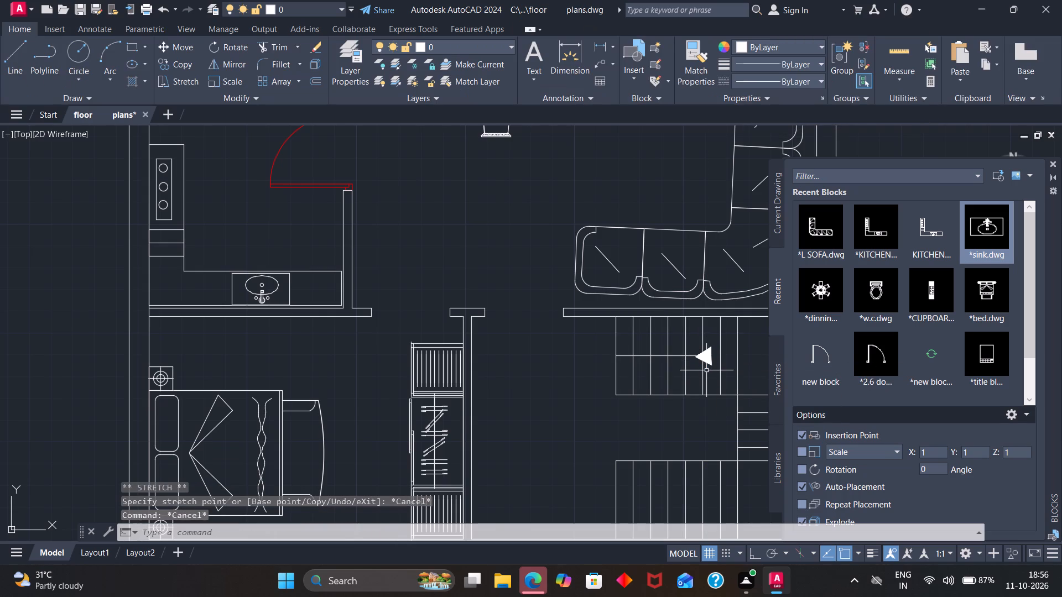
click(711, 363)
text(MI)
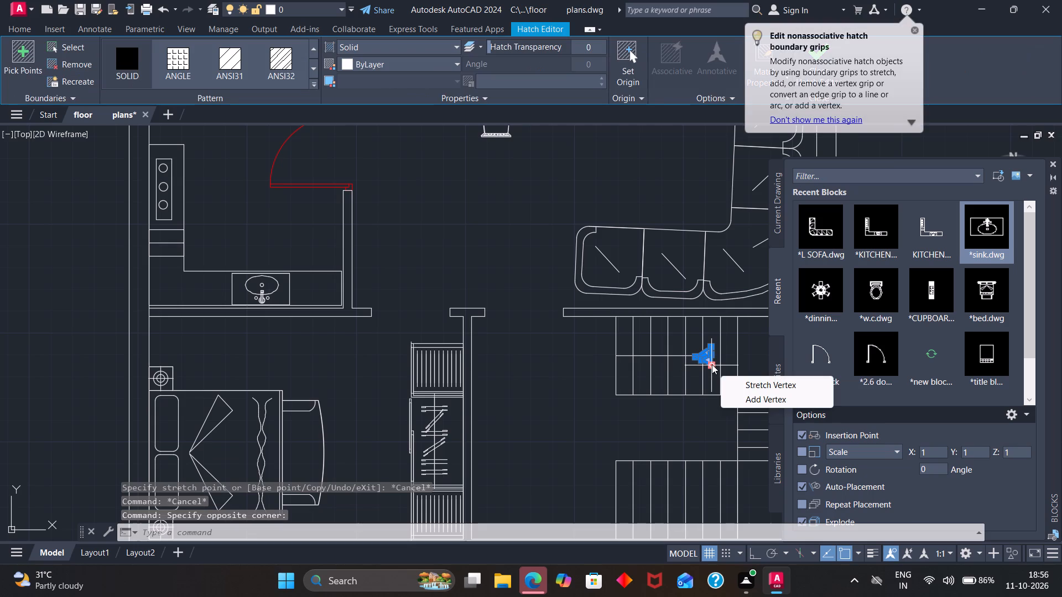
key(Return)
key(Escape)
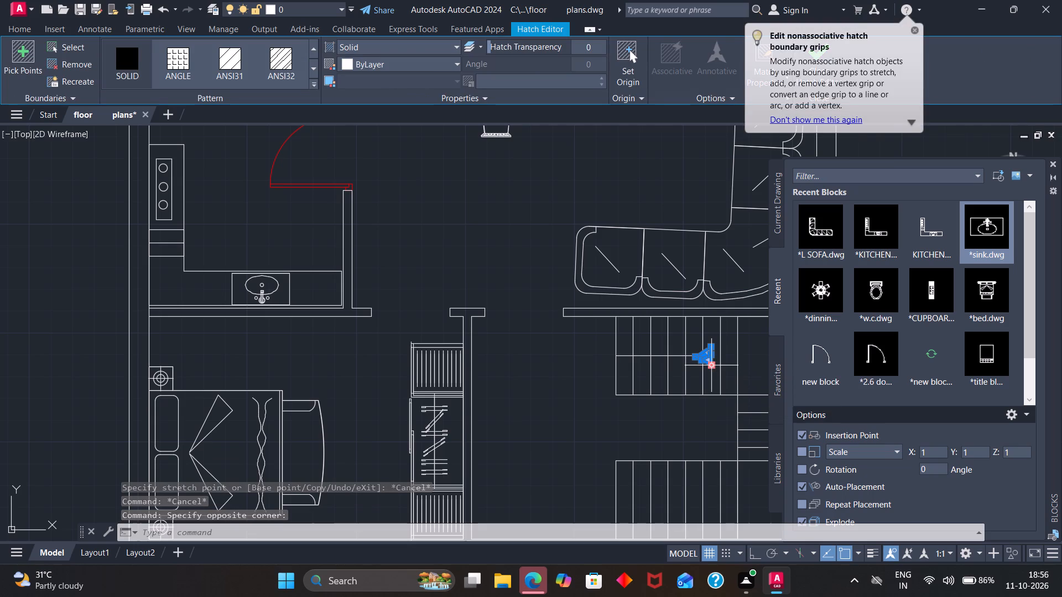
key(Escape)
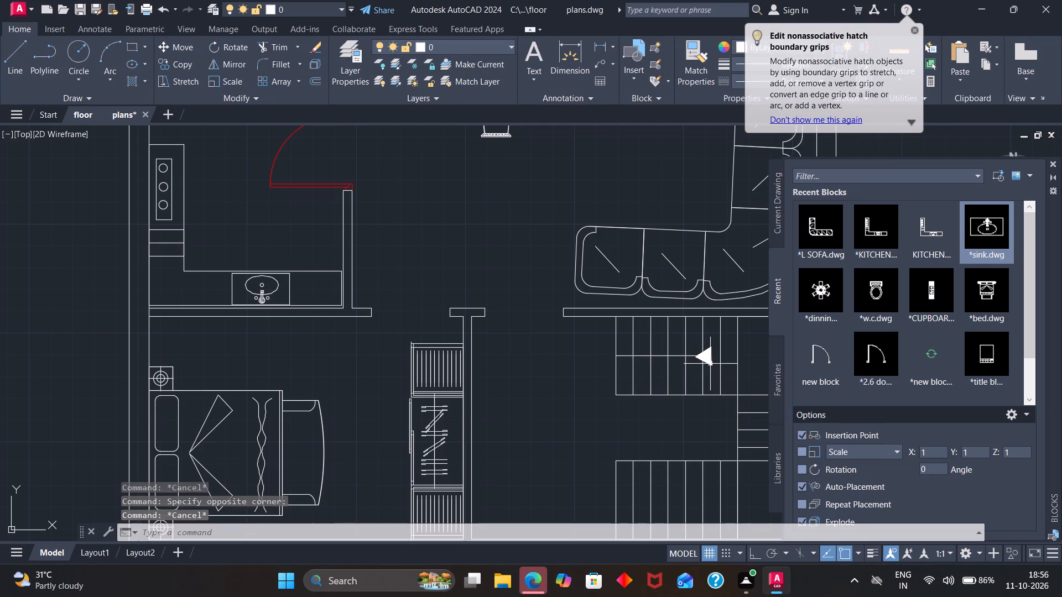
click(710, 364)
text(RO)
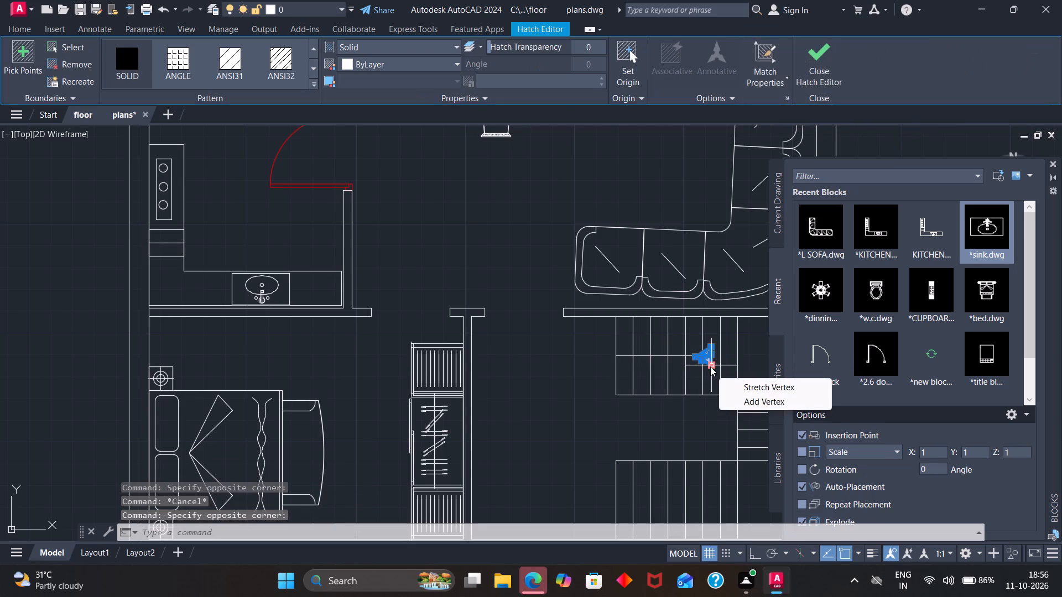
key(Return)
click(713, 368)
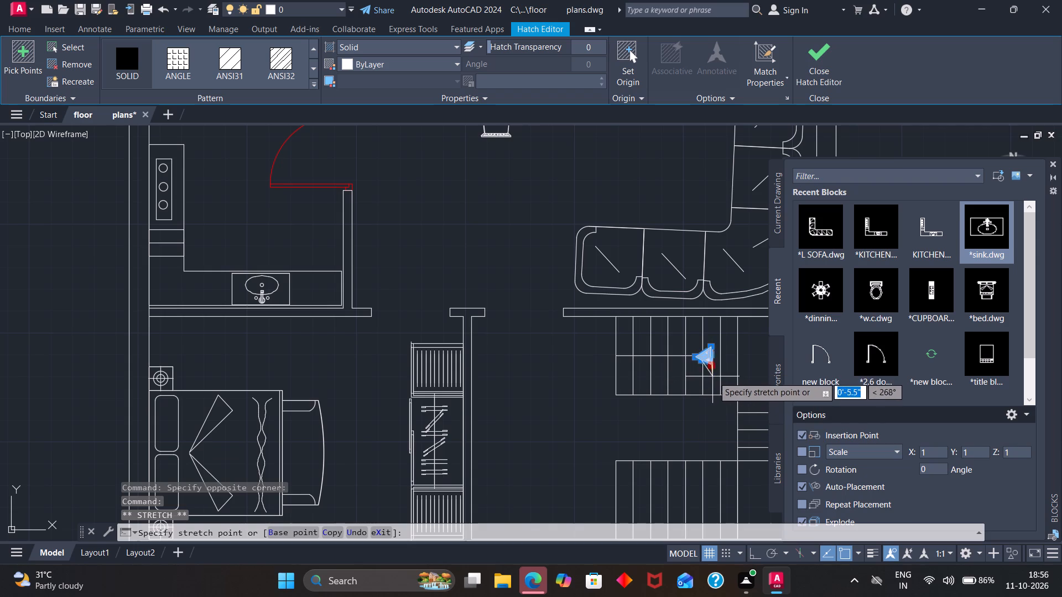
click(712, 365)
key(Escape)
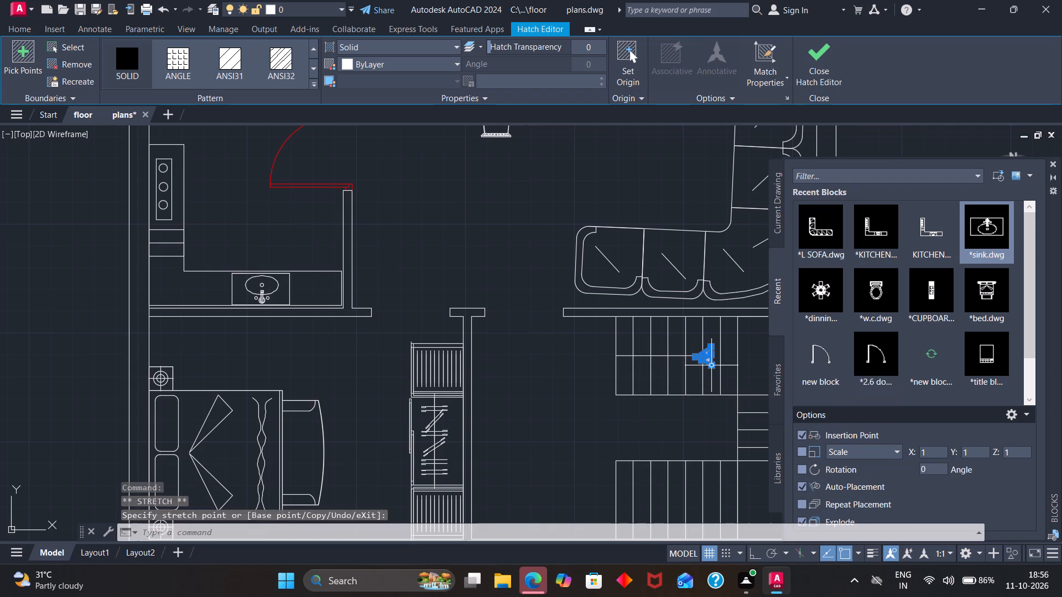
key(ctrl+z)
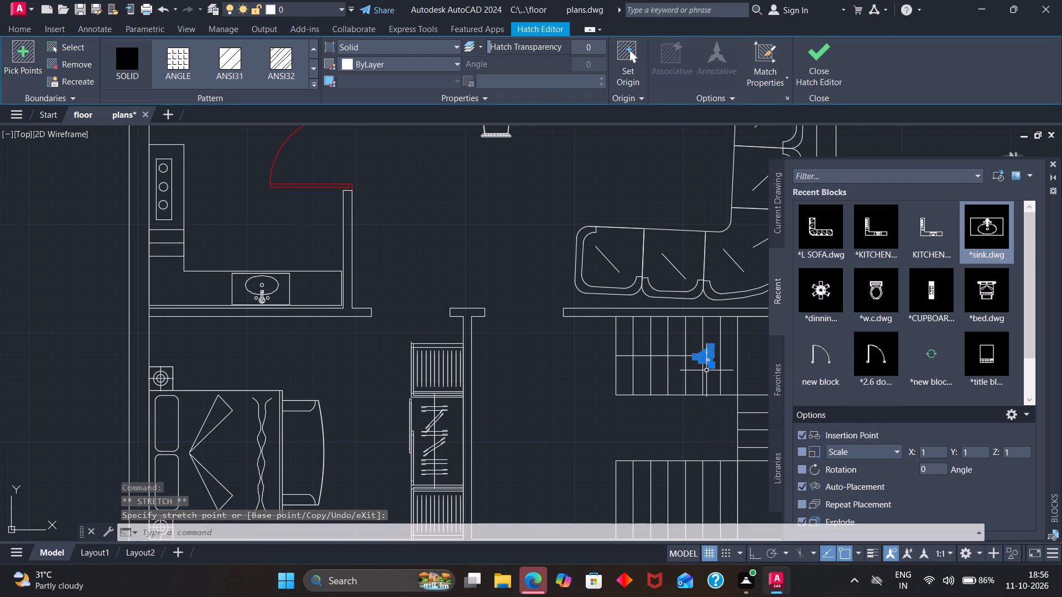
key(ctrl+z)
Move the solid arrowhead off the upper stair flight into the clear space beside the staircase.
click(709, 365)
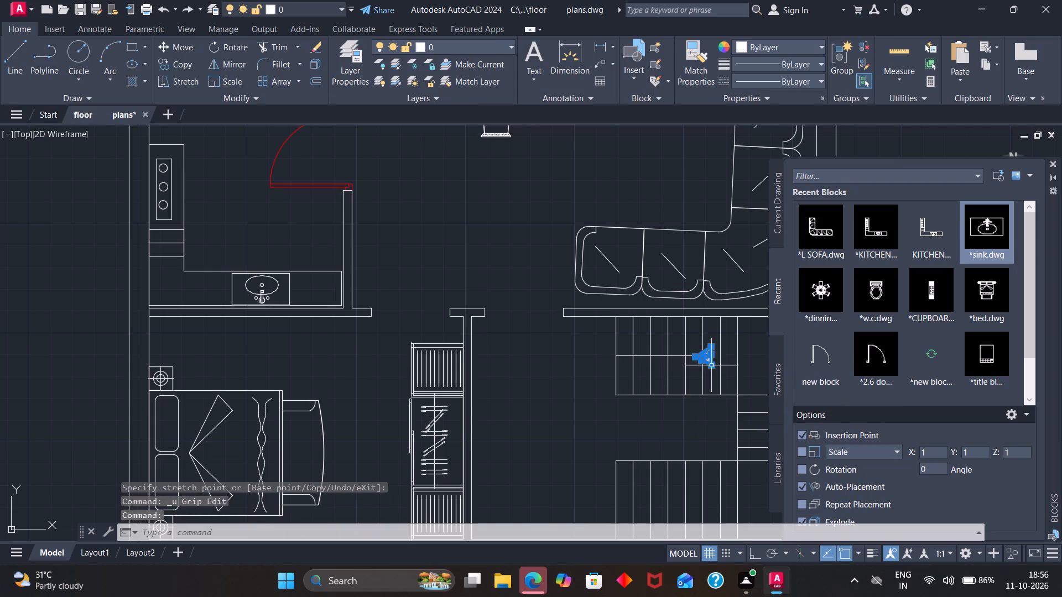
key(m)
key(Return)
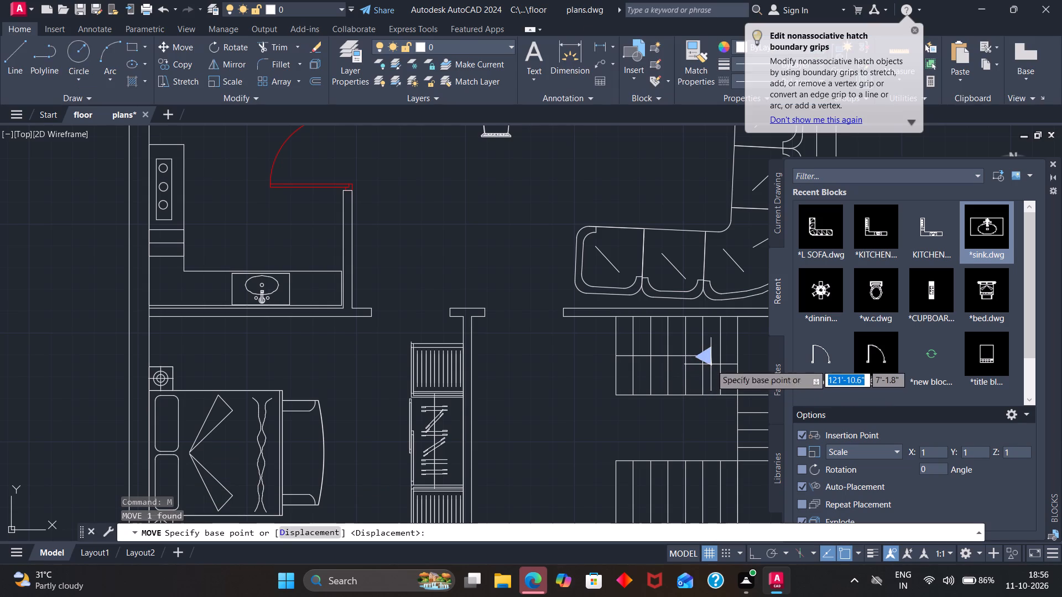
click(711, 364)
click(566, 423)
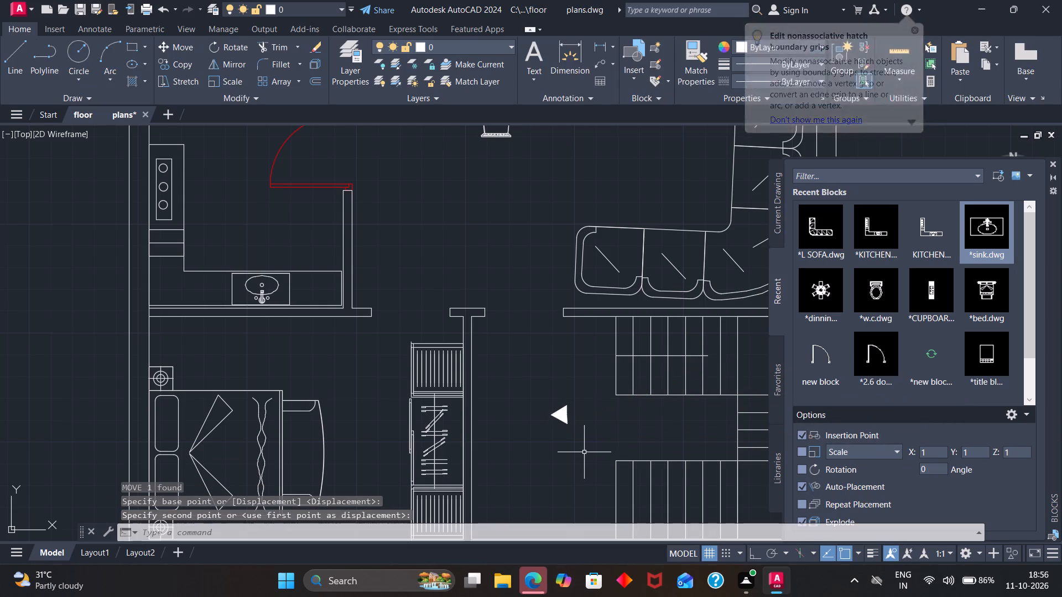
Rotate the solid arrowhead 180 degrees about its corner, reversing its pointing direction.
click(569, 425)
key(r)
key(o)
key(Return)
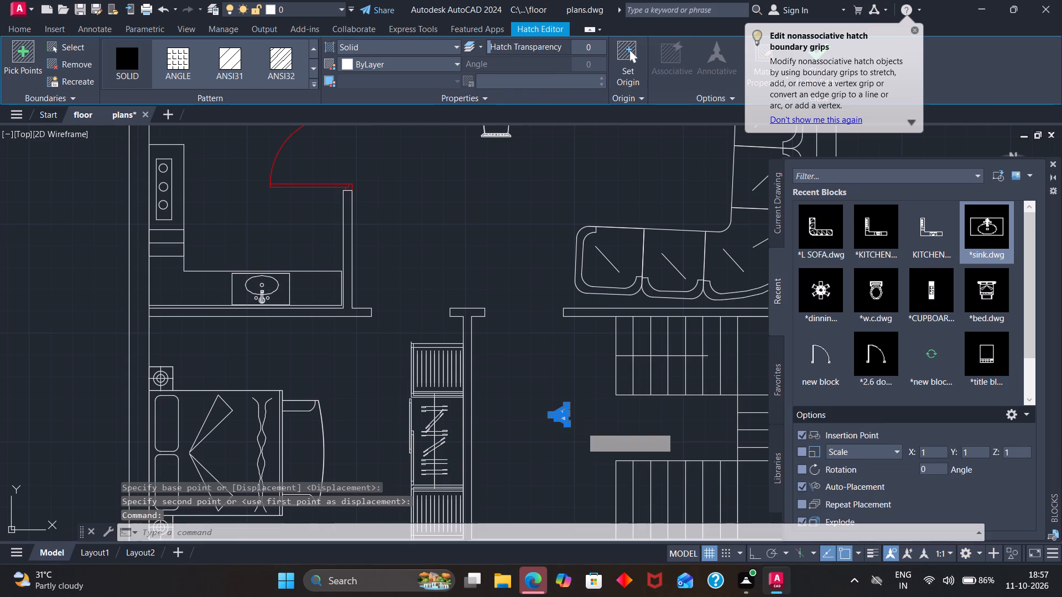
click(566, 423)
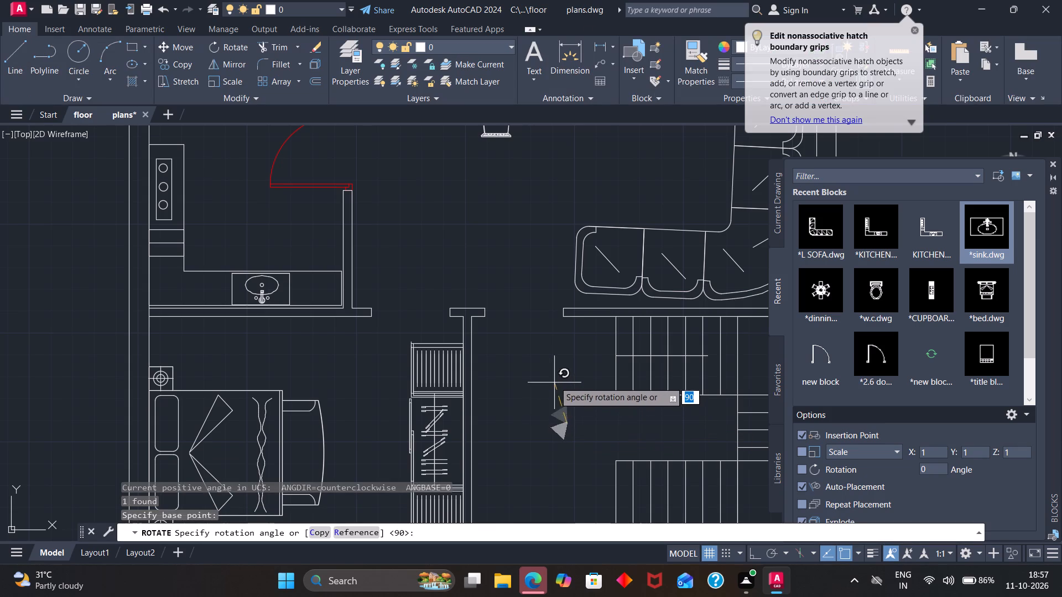
click(559, 423)
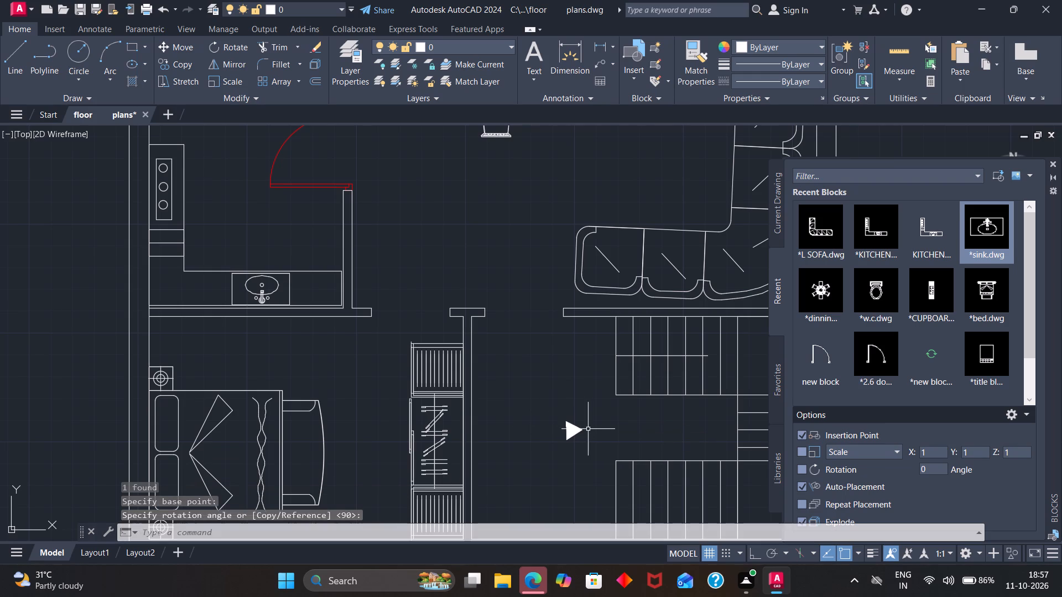
Move the rotated arrowhead by the middle of its base onto the end of the upper flight's direction line.
click(574, 429)
key(m)
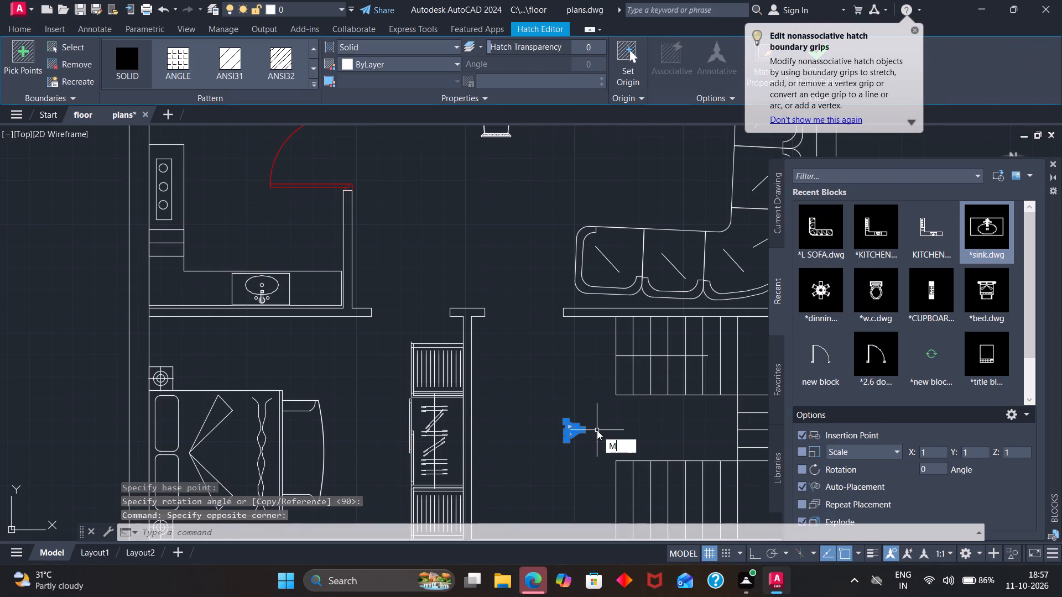
key(Return)
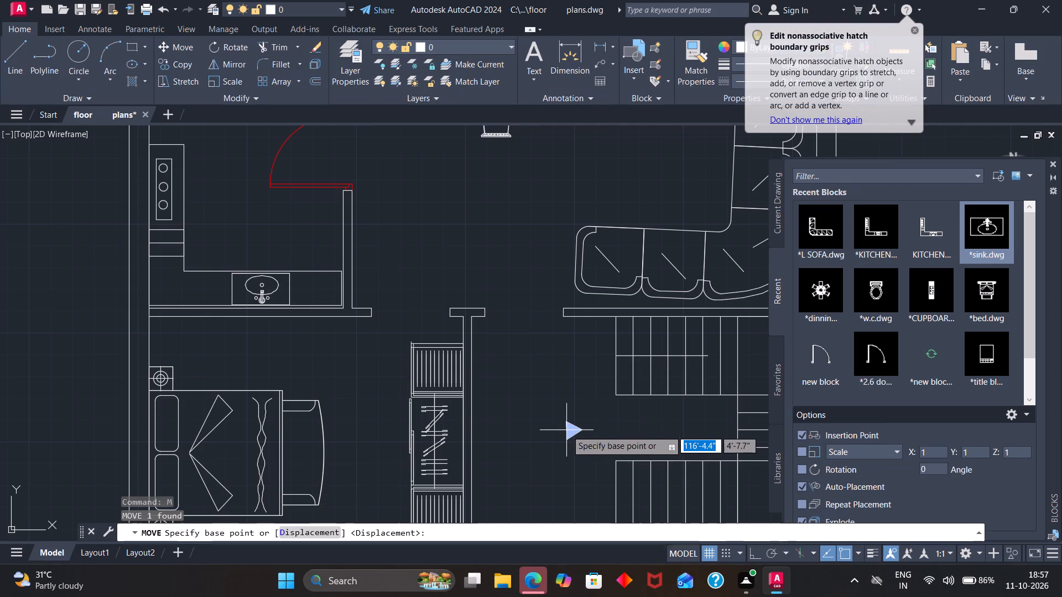
click(566, 430)
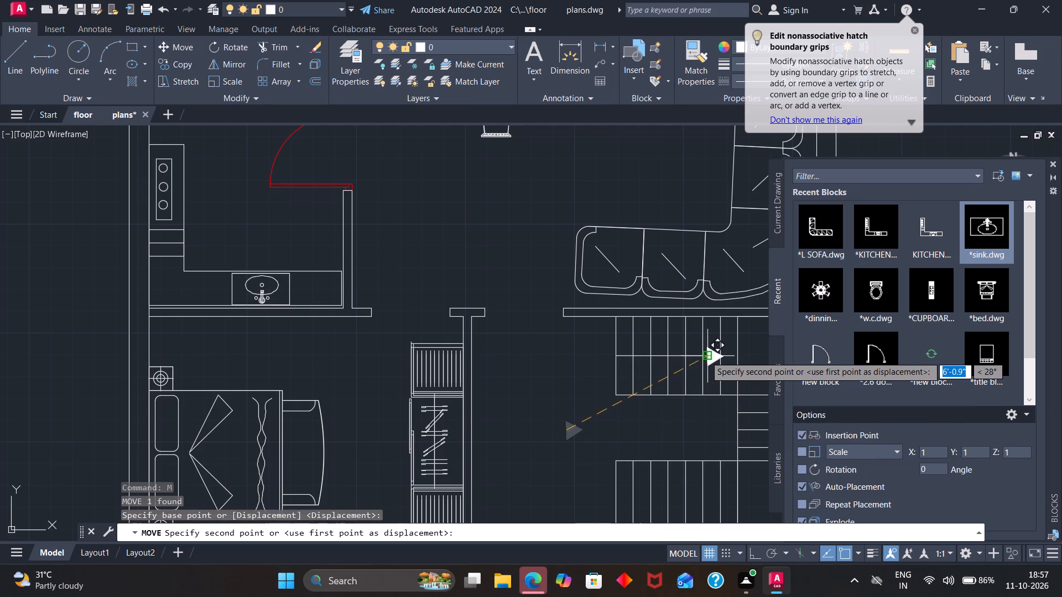
click(705, 355)
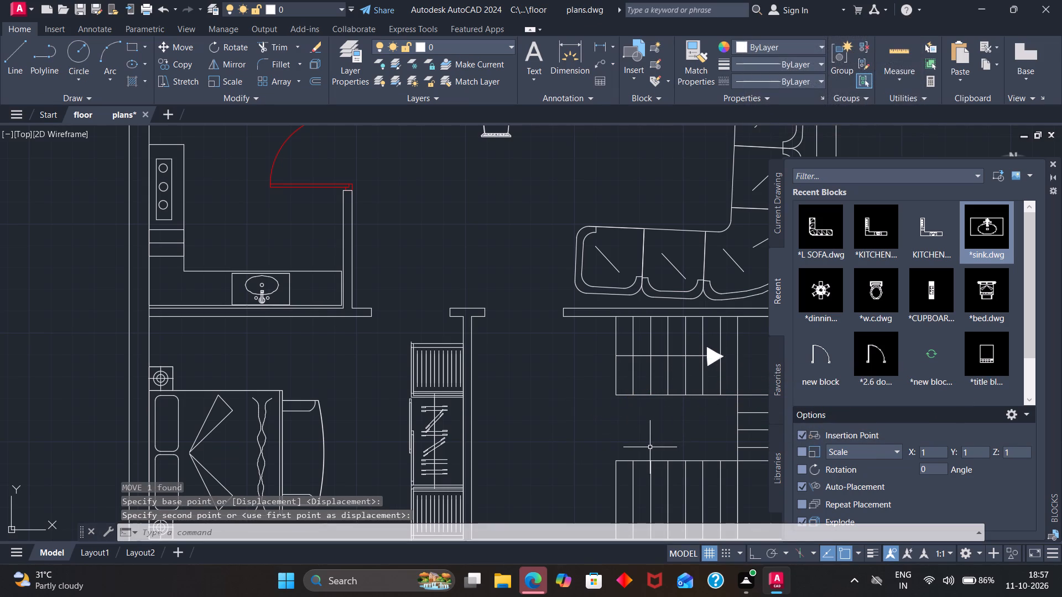
Copy the BED ROOM 1 label from the neighbouring plan into the third floor's upper-left bedroom, below the bed.
scroll(650, 447, down, 3)
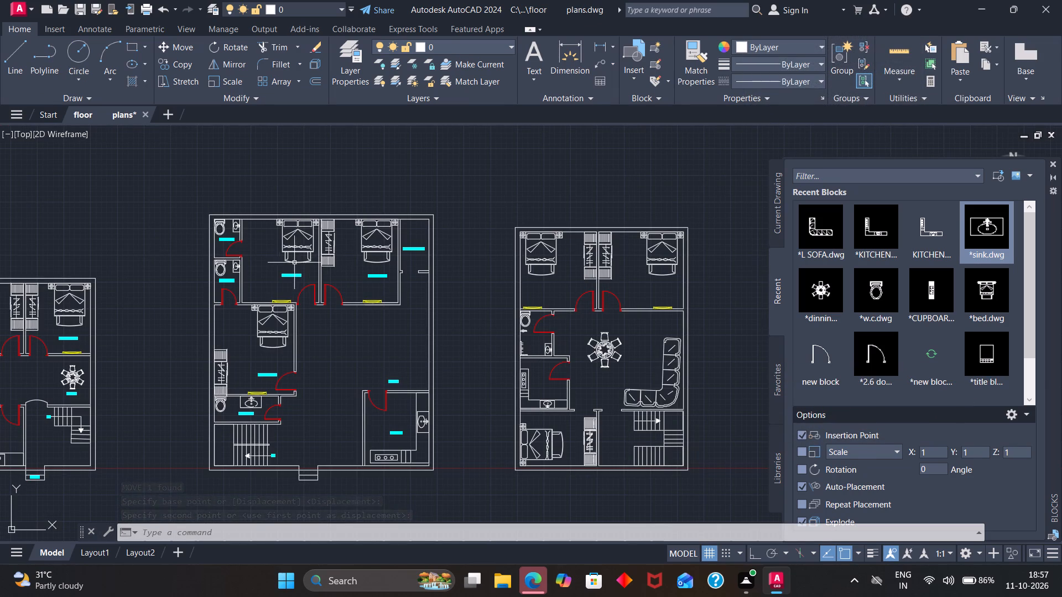
scroll(277, 271, up, 2)
click(295, 282)
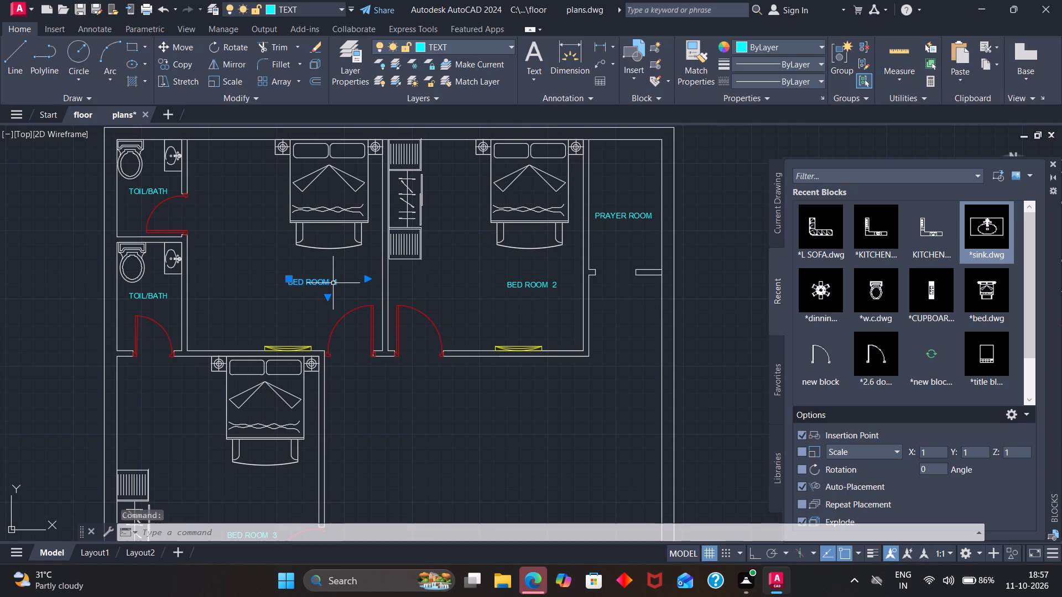
key(c)
key(o)
key(Return)
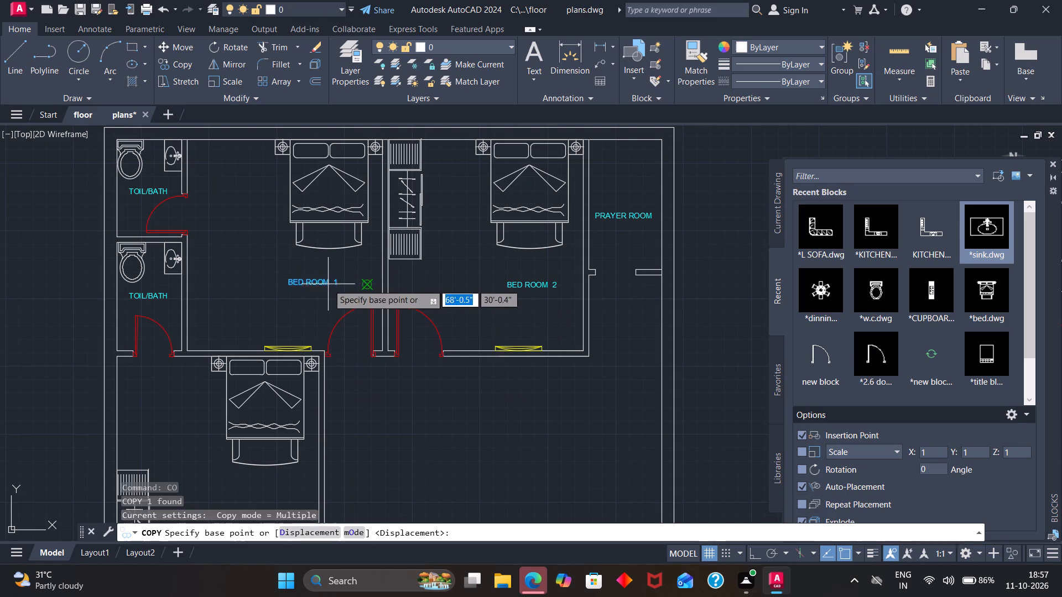
click(318, 282)
scroll(325, 279, down, 3)
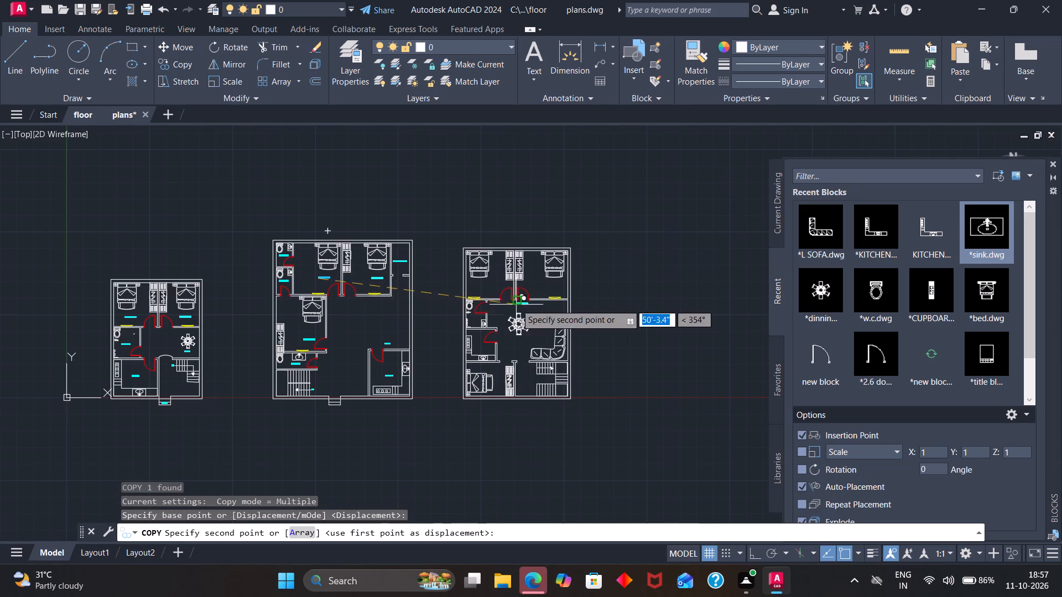
scroll(483, 289, up, 2)
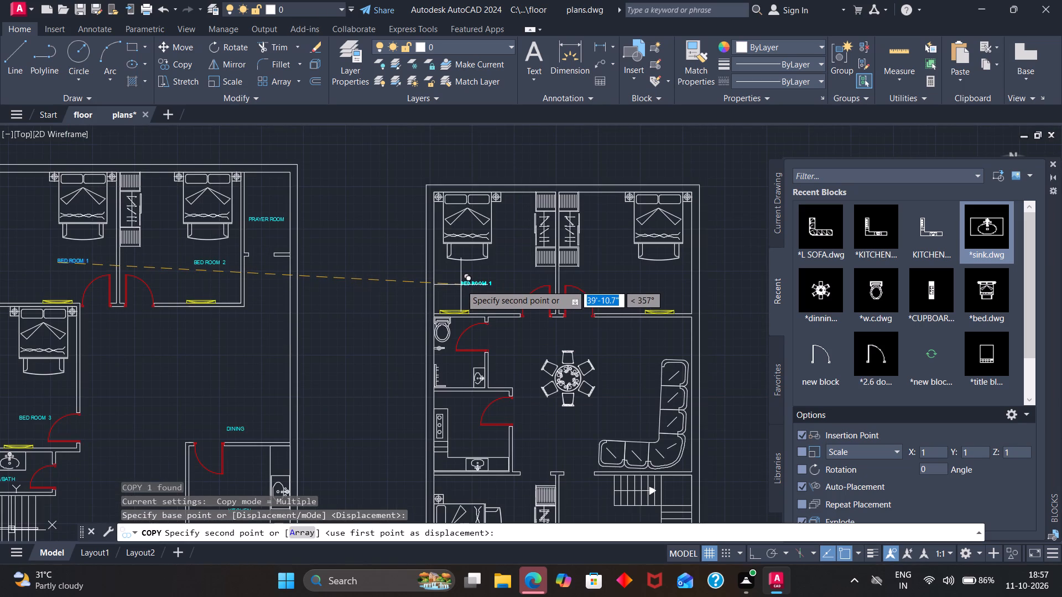
click(457, 285)
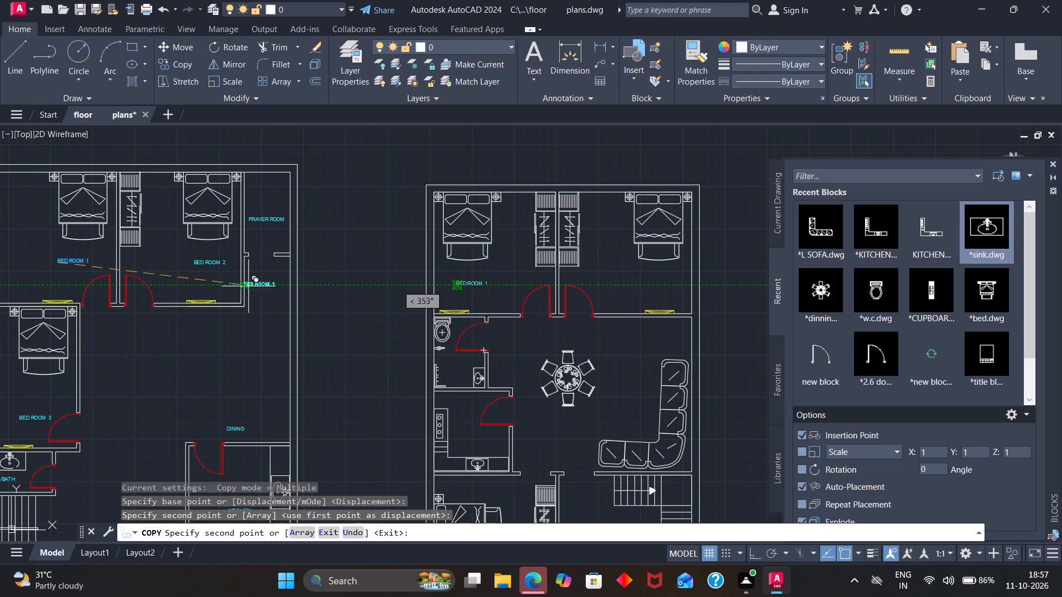
key(Escape)
Copy the BED ROOM 2 label from the neighbouring plan into the third floor's upper-right bedroom, below the bed.
click(216, 263)
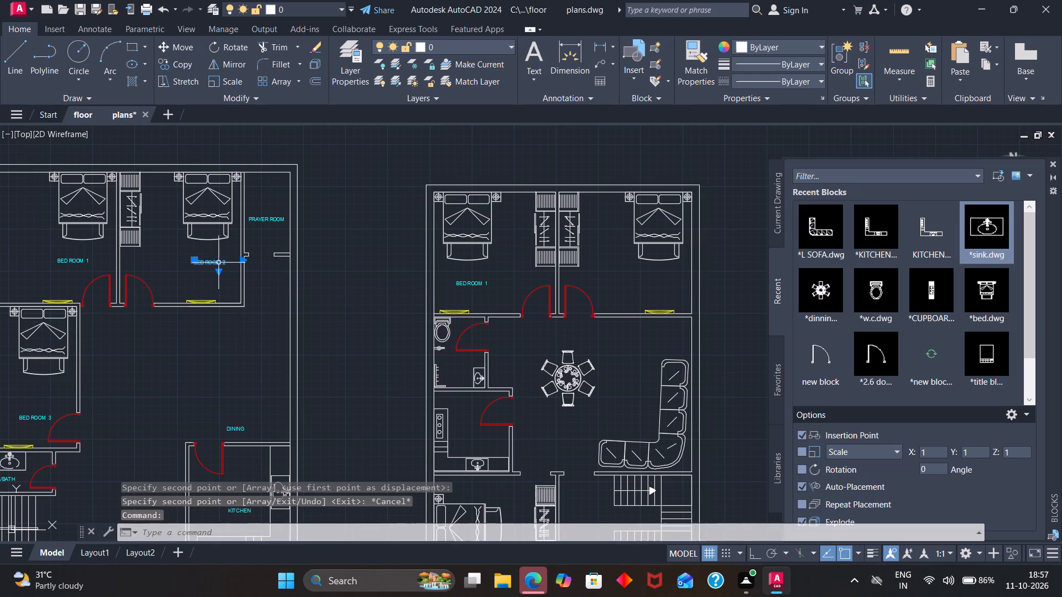
key(c)
key(o)
key(Return)
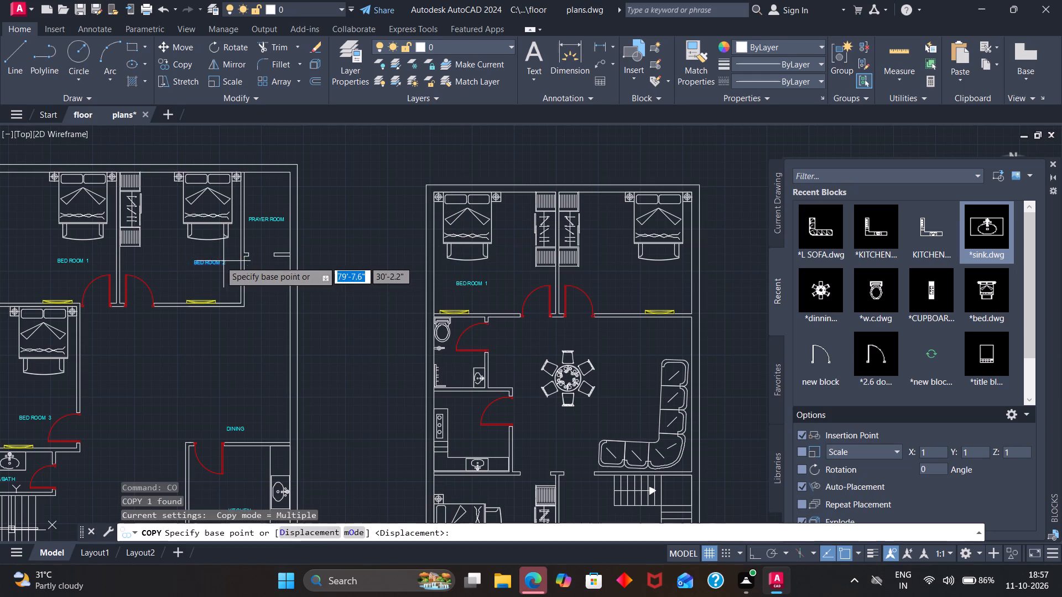
click(205, 261)
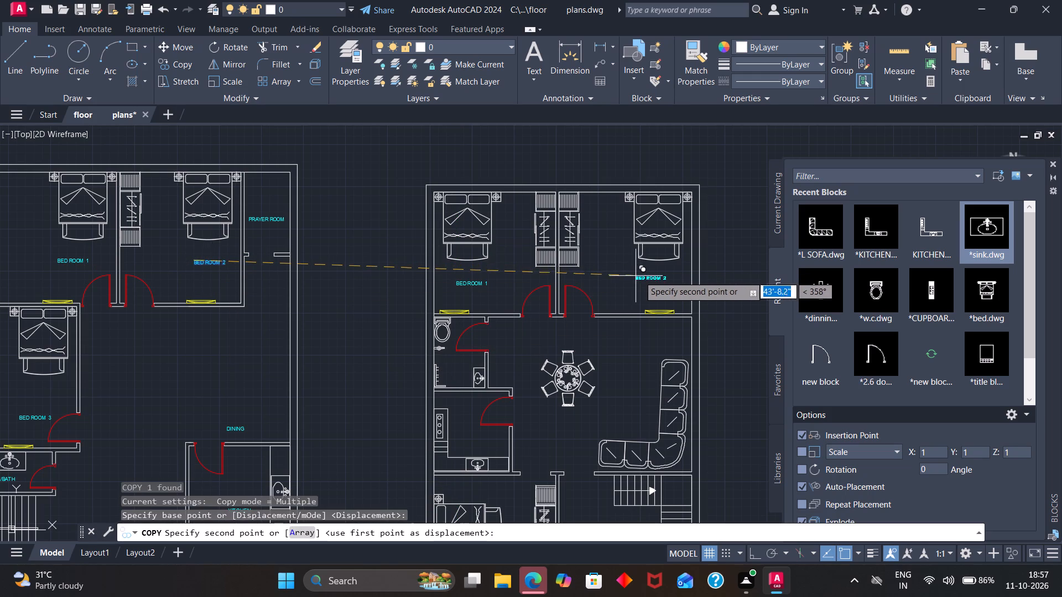
click(641, 279)
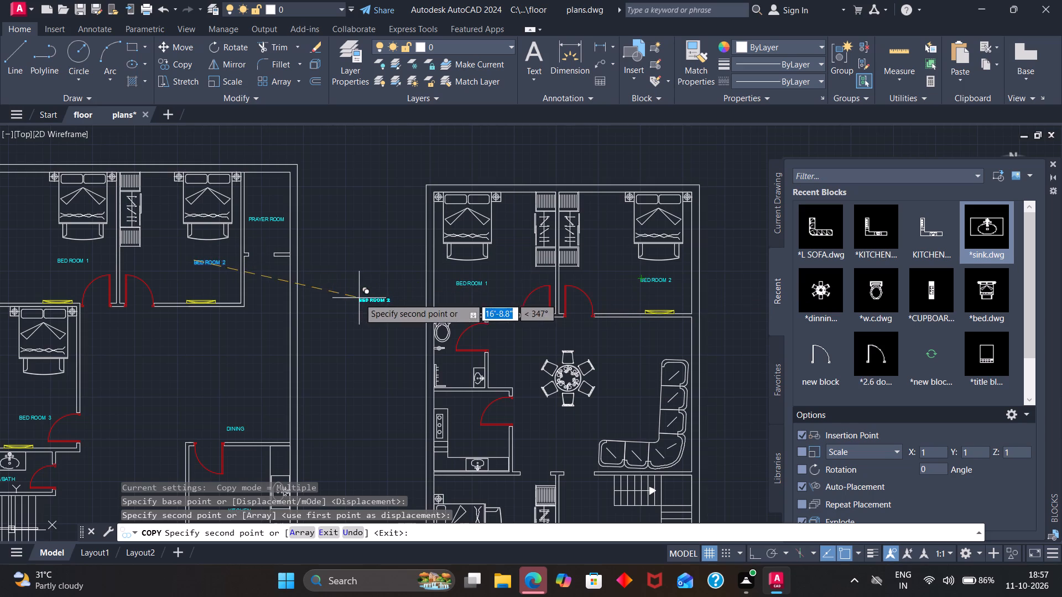
key(Escape)
Copy the BED ROOM 3 label from the neighbouring plan into the third floor's hall, between the kitchen and the L-shaped sofa.
scroll(220, 289, down, 2)
scroll(140, 340, up, 2)
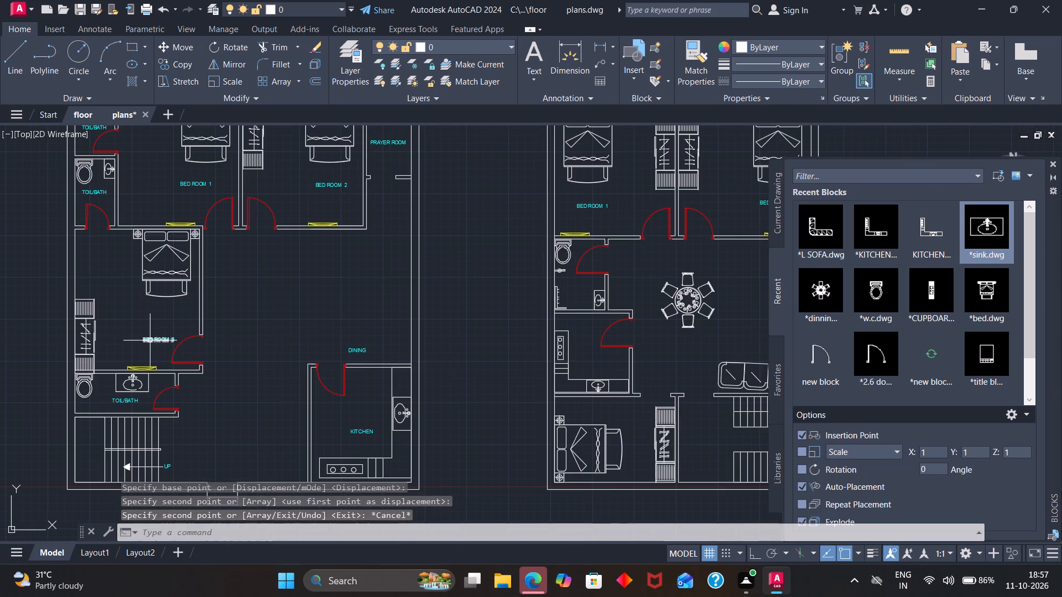
click(151, 341)
text(CO)
key(Return)
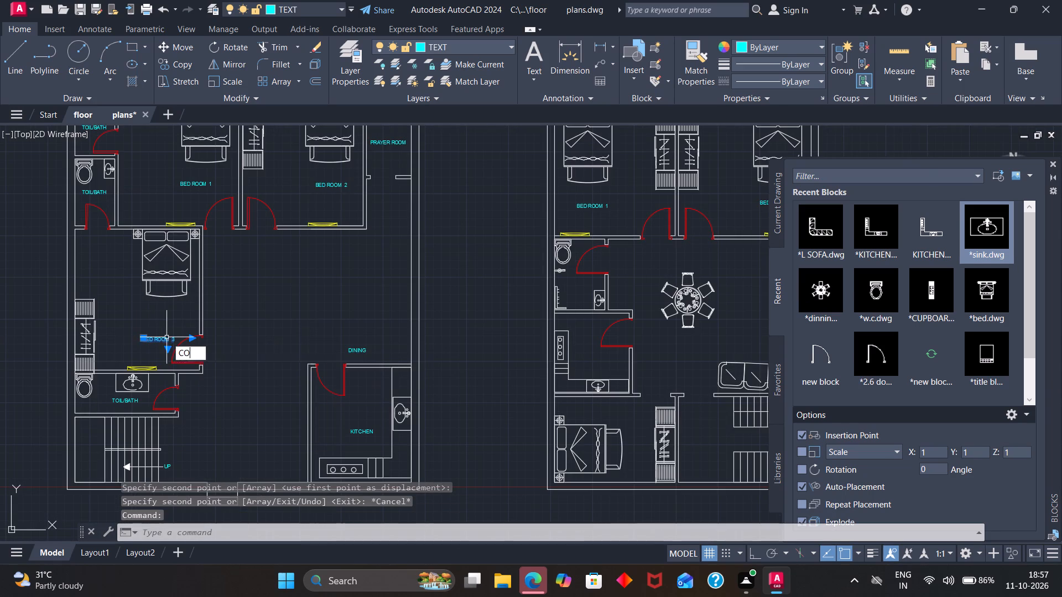
click(163, 339)
scroll(564, 338, down, 2)
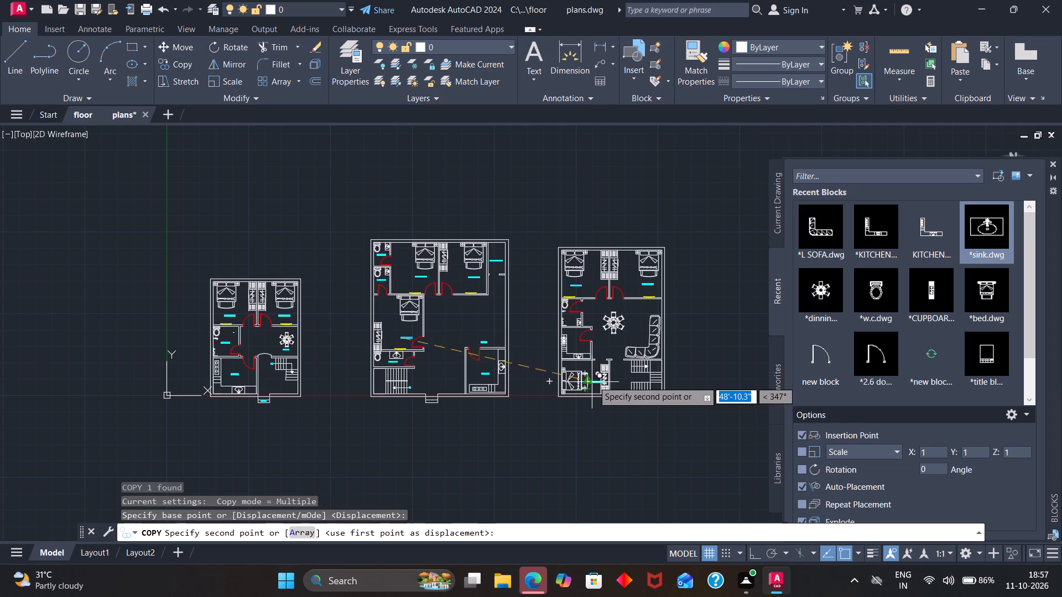
scroll(607, 348, up, 3)
click(587, 348)
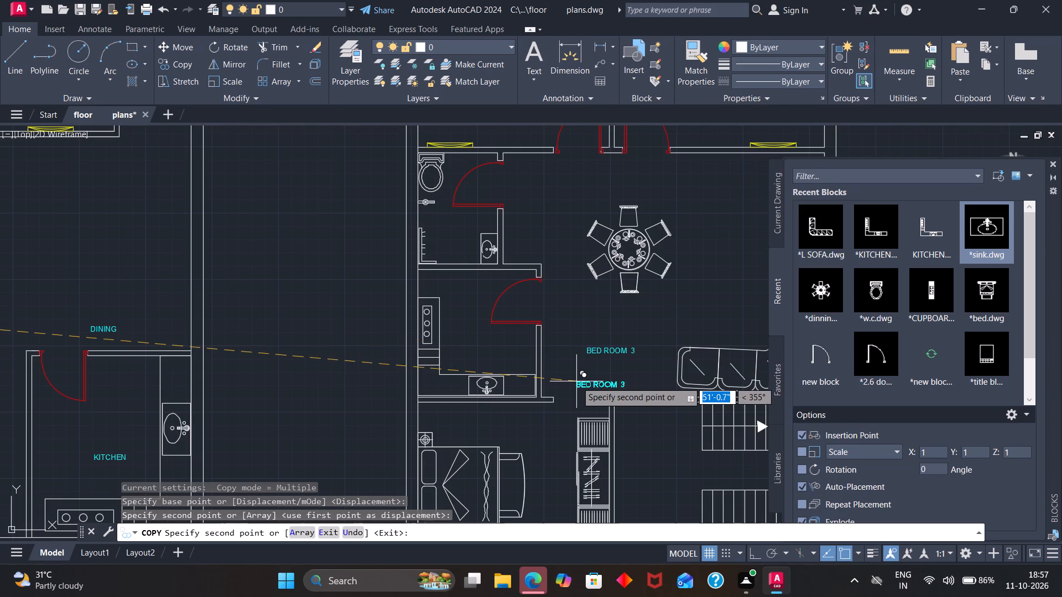
key(Escape)
Rotate the copied BED ROOM 3 label a quarter turn counterclockwise about its lower-left corner so it reads vertically upward.
click(598, 346)
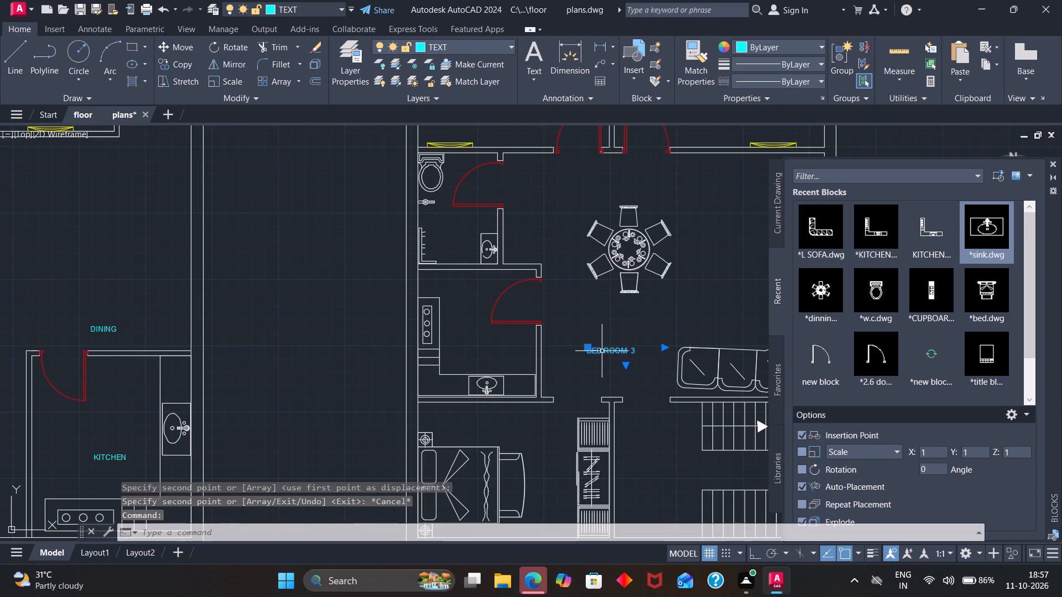
key(r)
key(o)
key(Return)
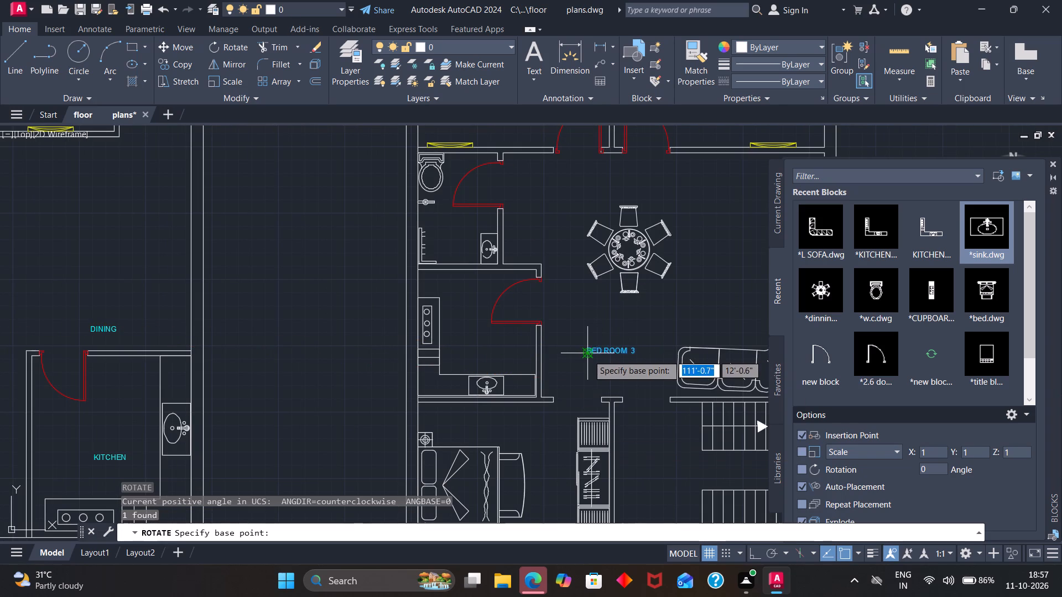
click(588, 355)
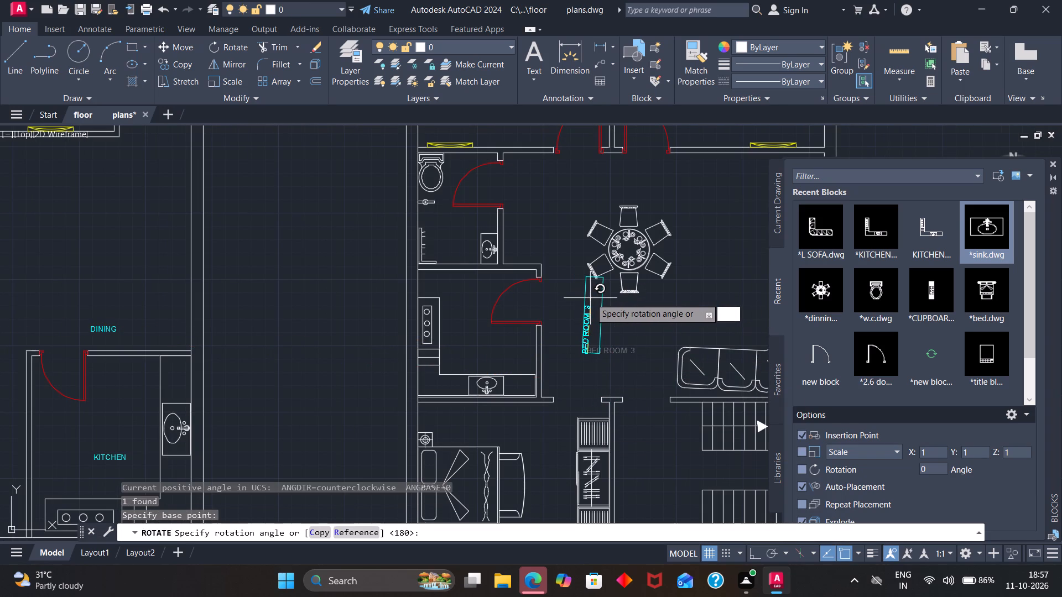
click(587, 299)
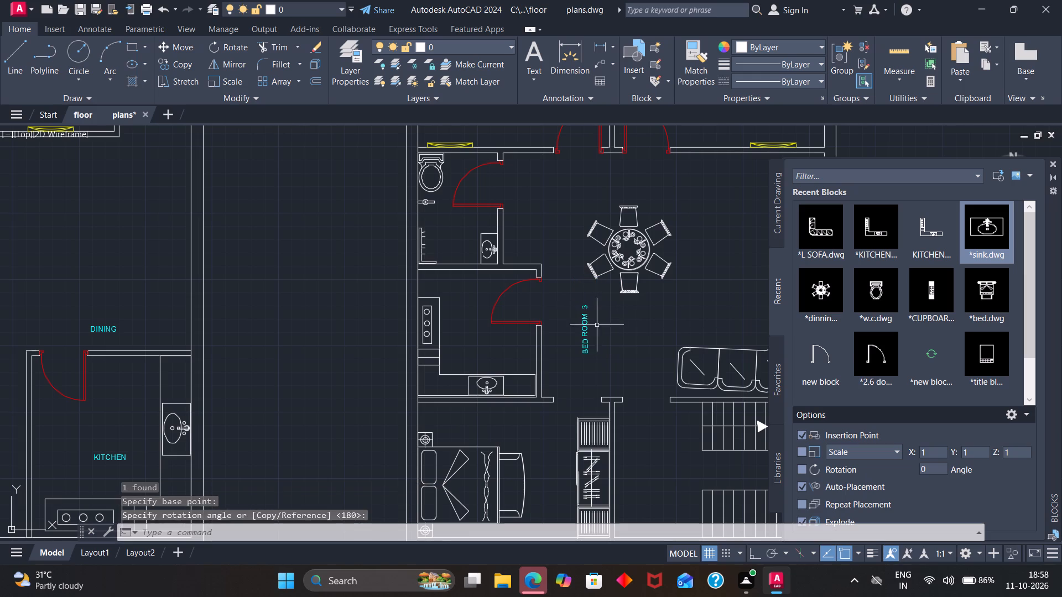
Move the vertical BED ROOM 3 label into the lower-left bedroom, between the bed and the wardrobe.
click(586, 331)
key(m)
key(Return)
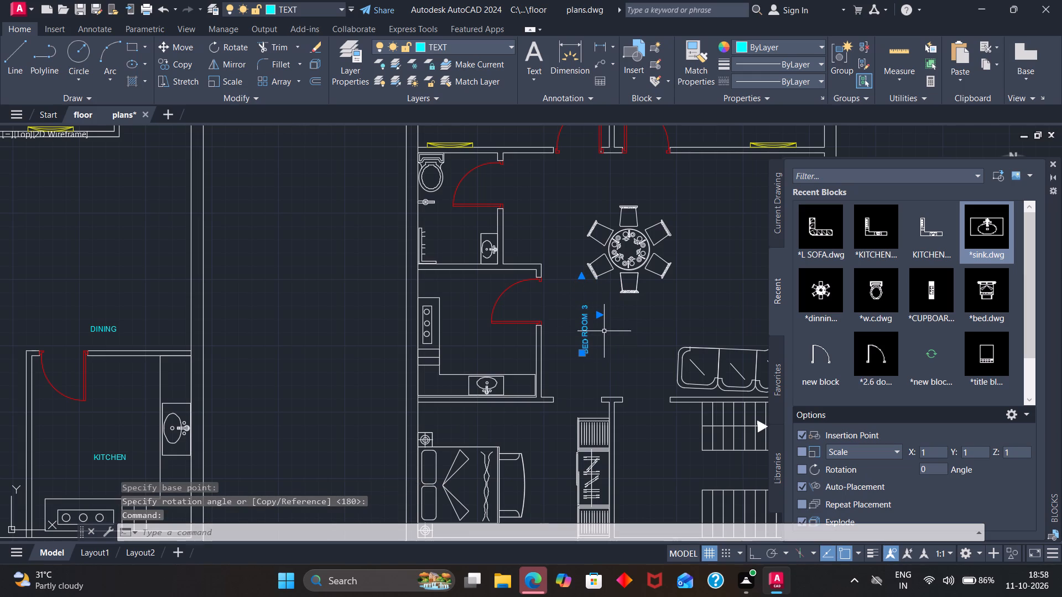
click(586, 344)
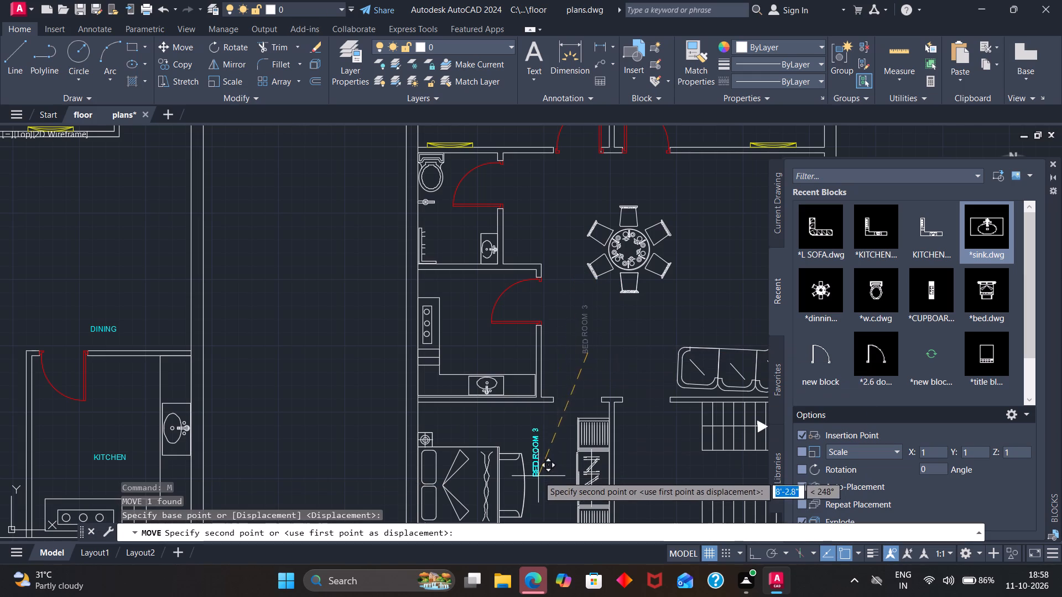
scroll(549, 481, down, 1)
click(550, 498)
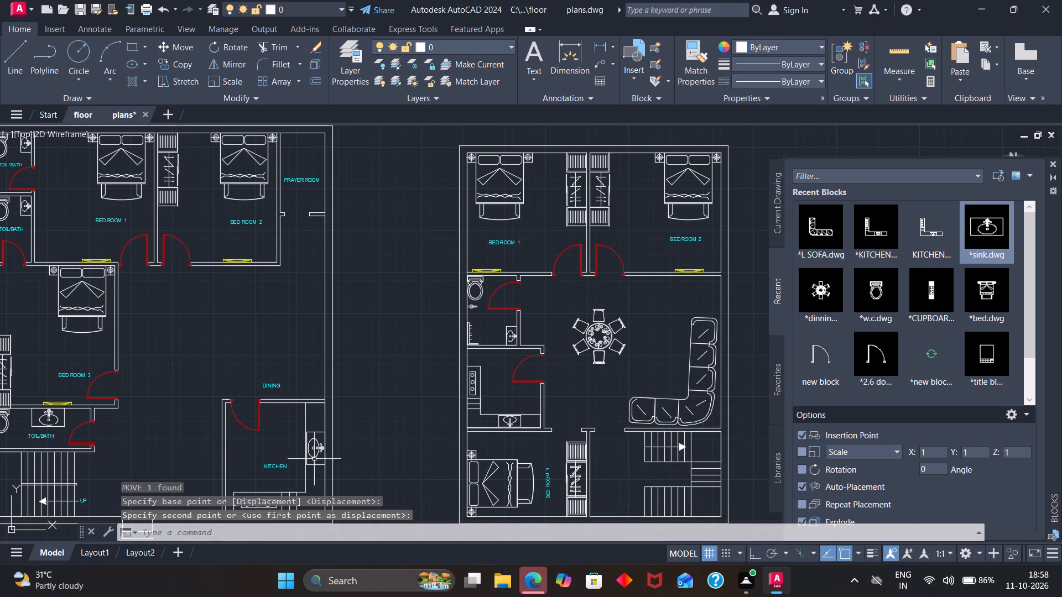
Copy the UP label from the neighbouring plan's staircase to the start of the arrow on the third floor's stairs.
scroll(248, 400, down, 2)
scroll(202, 446, up, 2)
scroll(153, 428, up, 1)
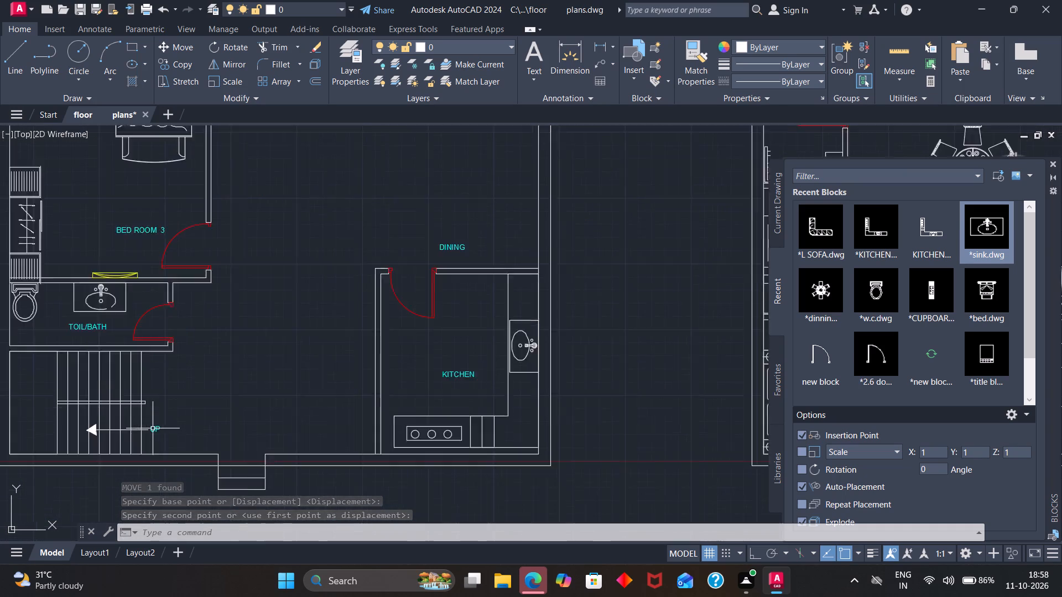
scroll(153, 428, up, 1)
click(152, 433)
text(CO)
key(Return)
click(155, 433)
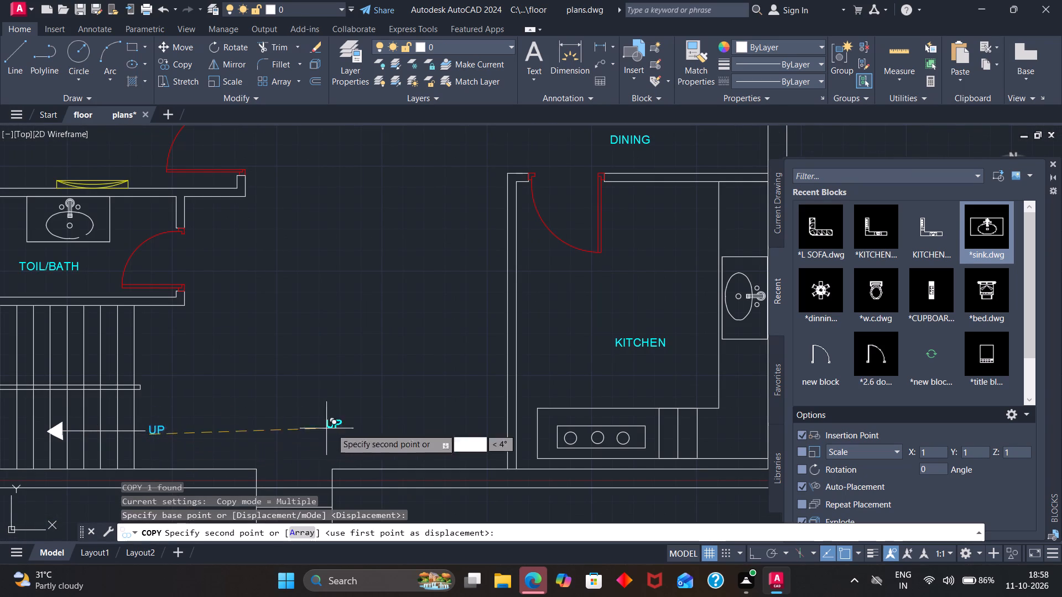
scroll(419, 418, down, 3)
scroll(524, 411, down, 2)
scroll(652, 411, up, 3)
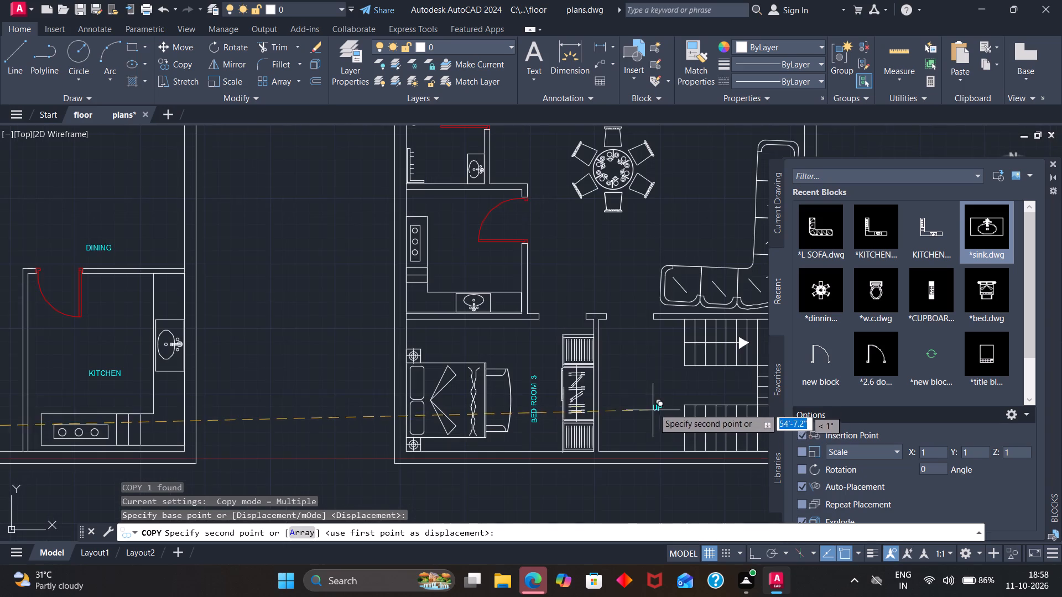
scroll(675, 349, up, 3)
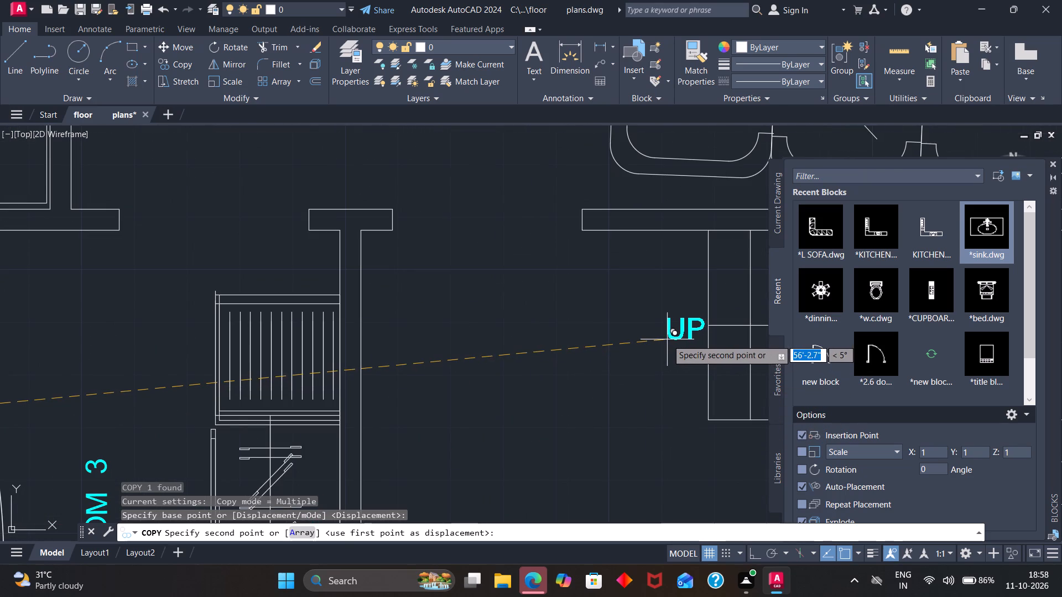
click(667, 339)
key(Escape)
scroll(619, 409, down, 3)
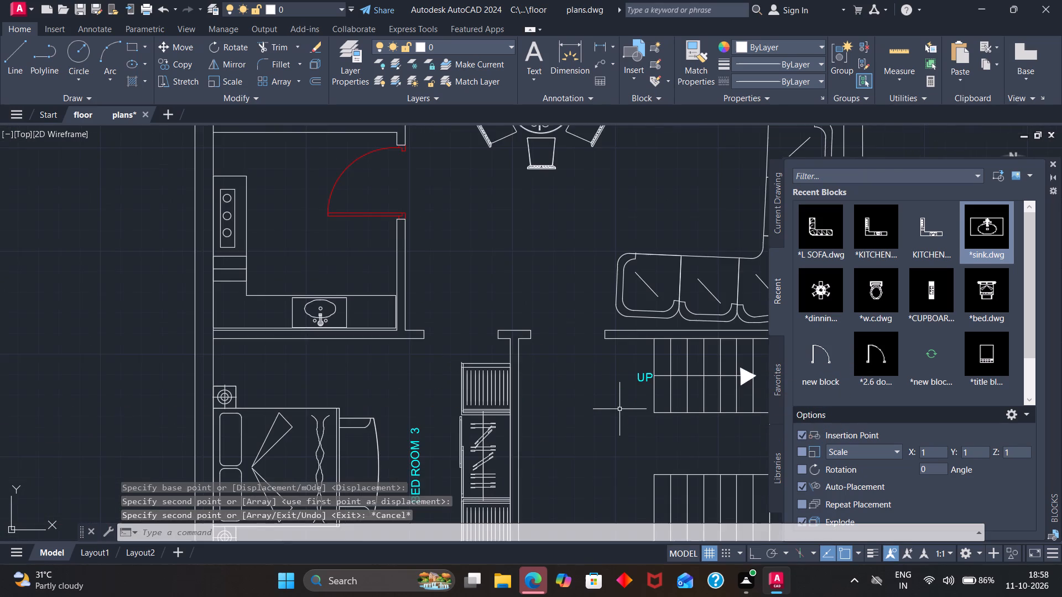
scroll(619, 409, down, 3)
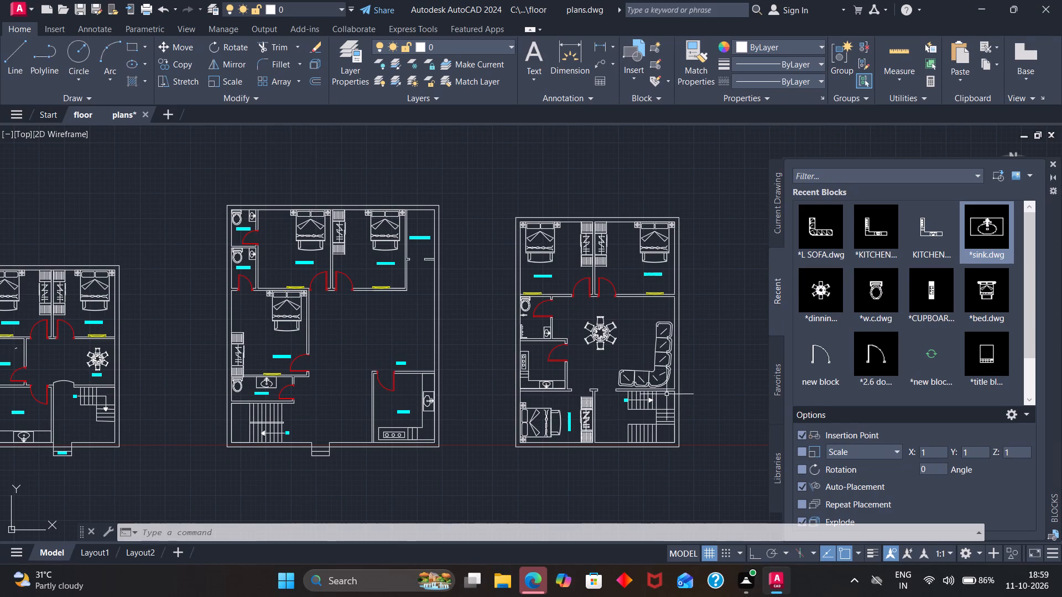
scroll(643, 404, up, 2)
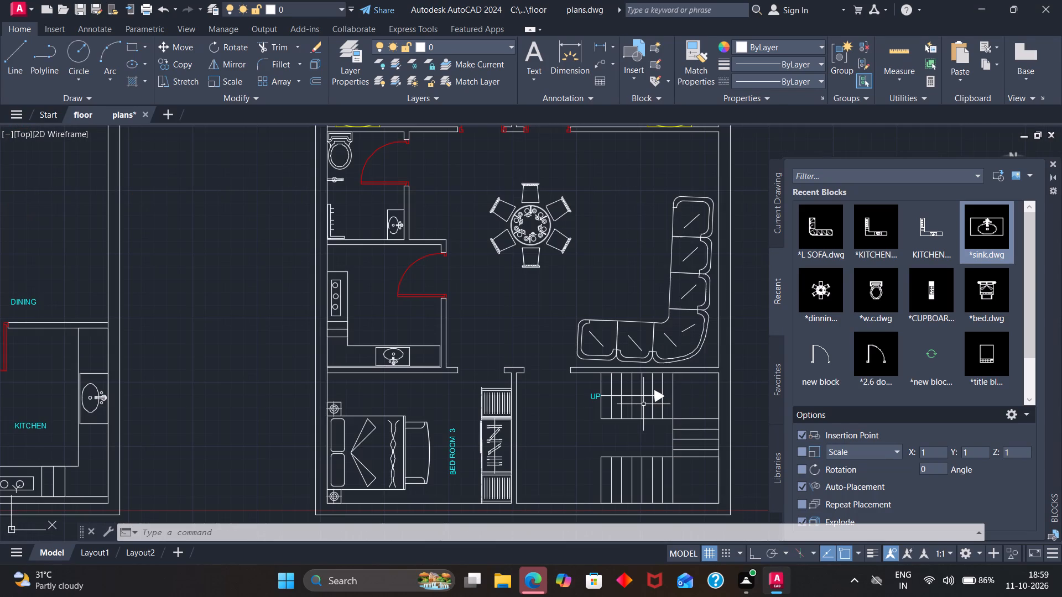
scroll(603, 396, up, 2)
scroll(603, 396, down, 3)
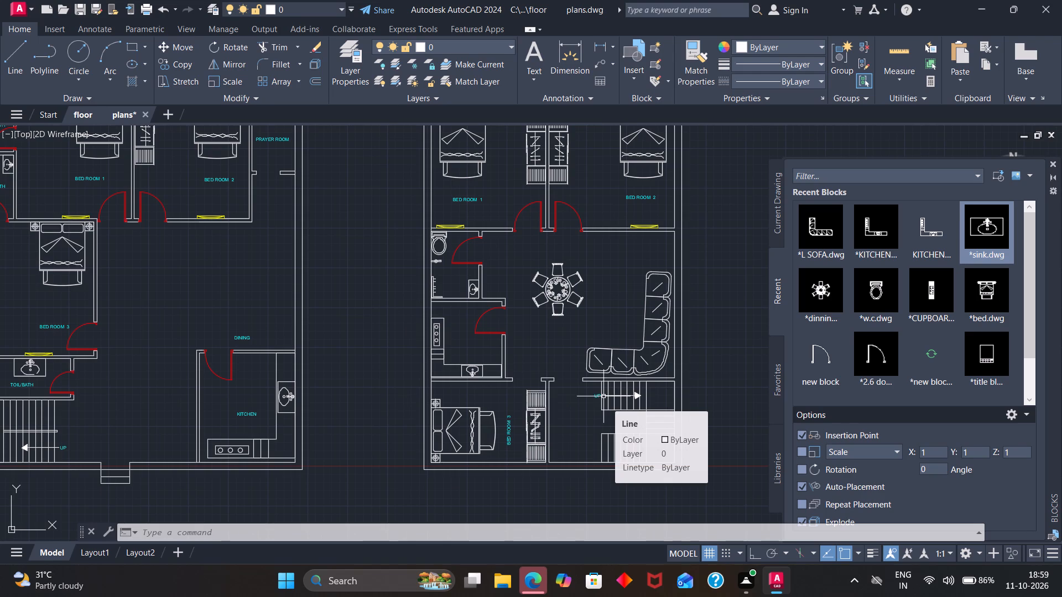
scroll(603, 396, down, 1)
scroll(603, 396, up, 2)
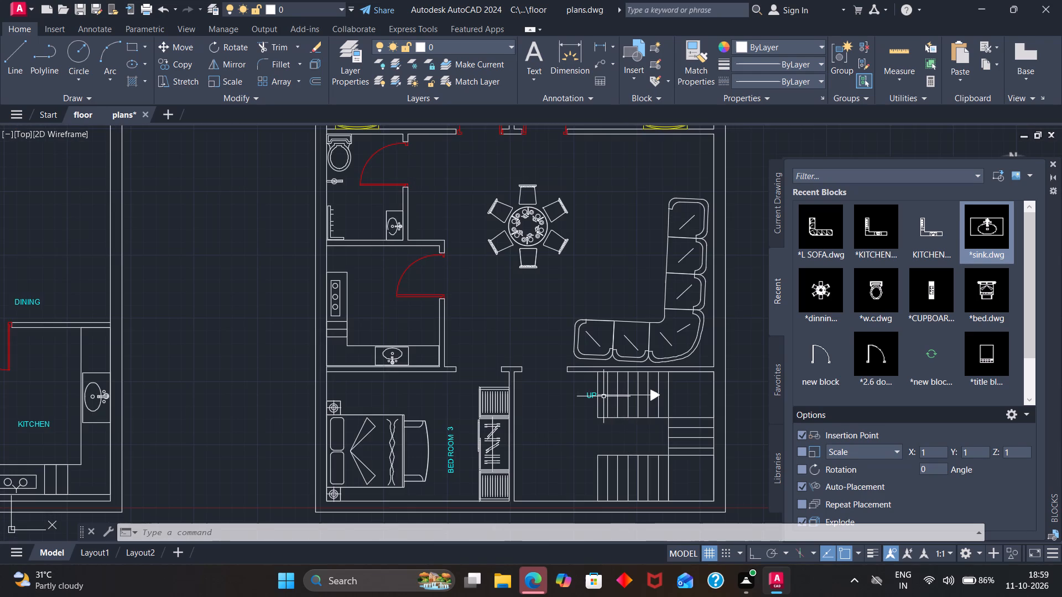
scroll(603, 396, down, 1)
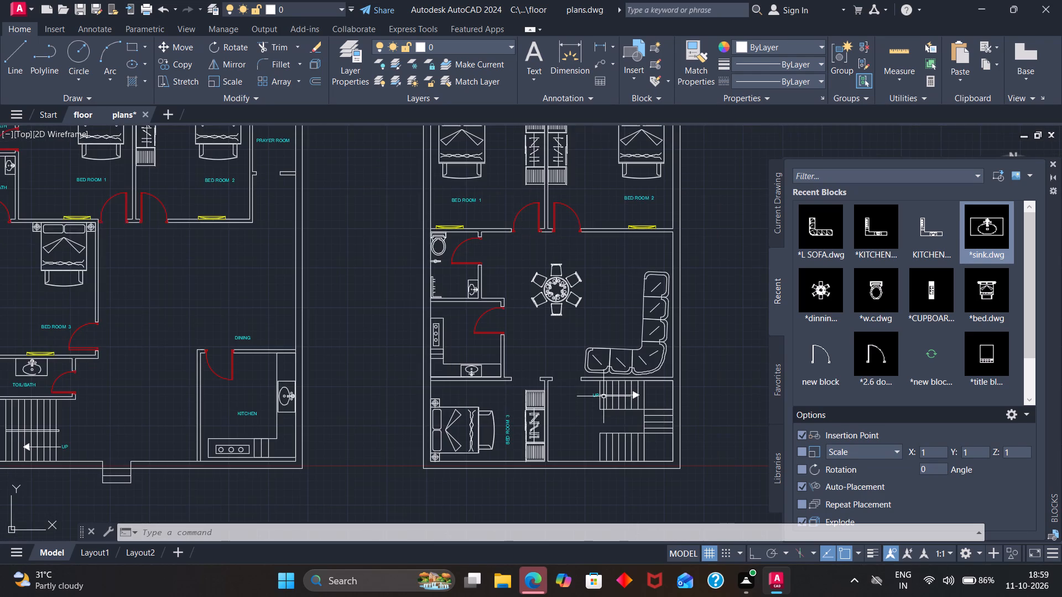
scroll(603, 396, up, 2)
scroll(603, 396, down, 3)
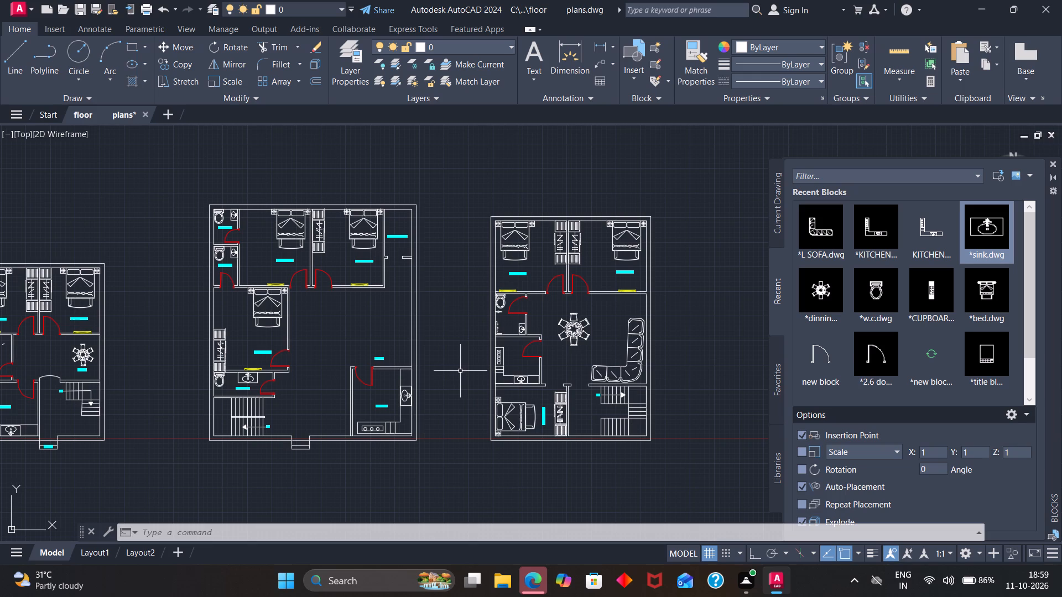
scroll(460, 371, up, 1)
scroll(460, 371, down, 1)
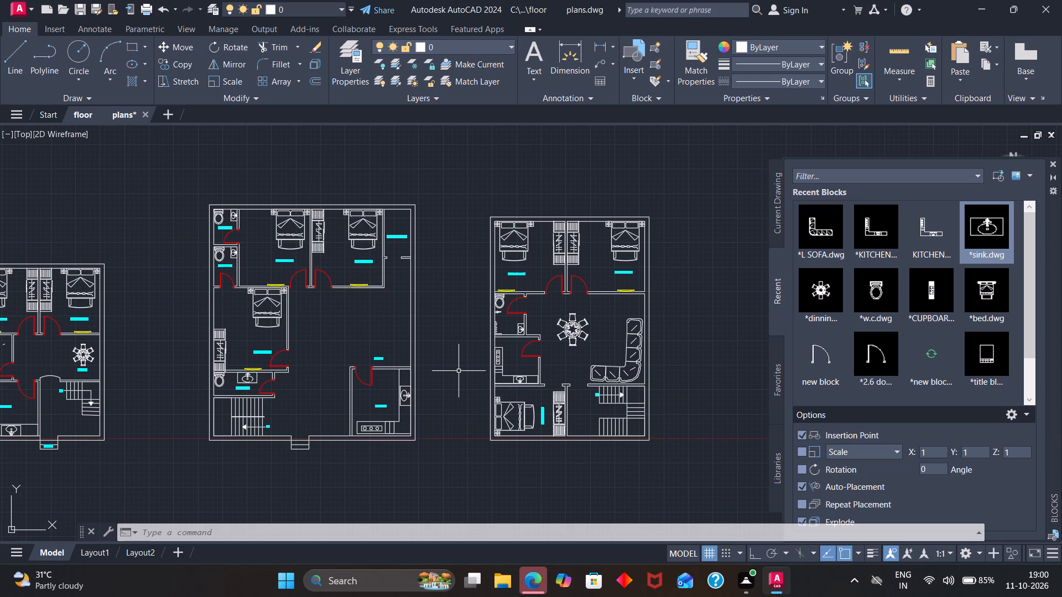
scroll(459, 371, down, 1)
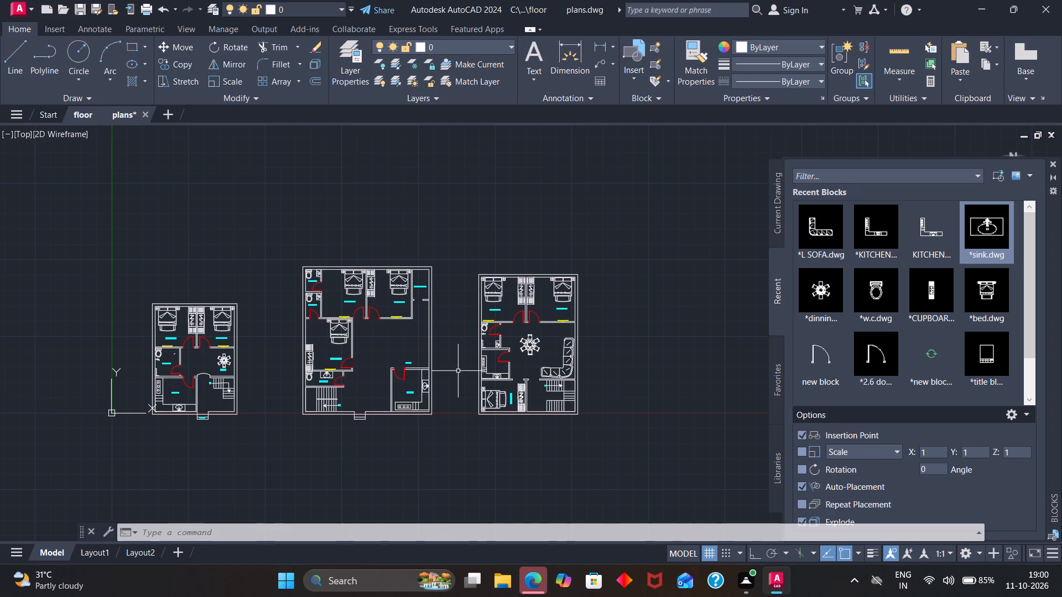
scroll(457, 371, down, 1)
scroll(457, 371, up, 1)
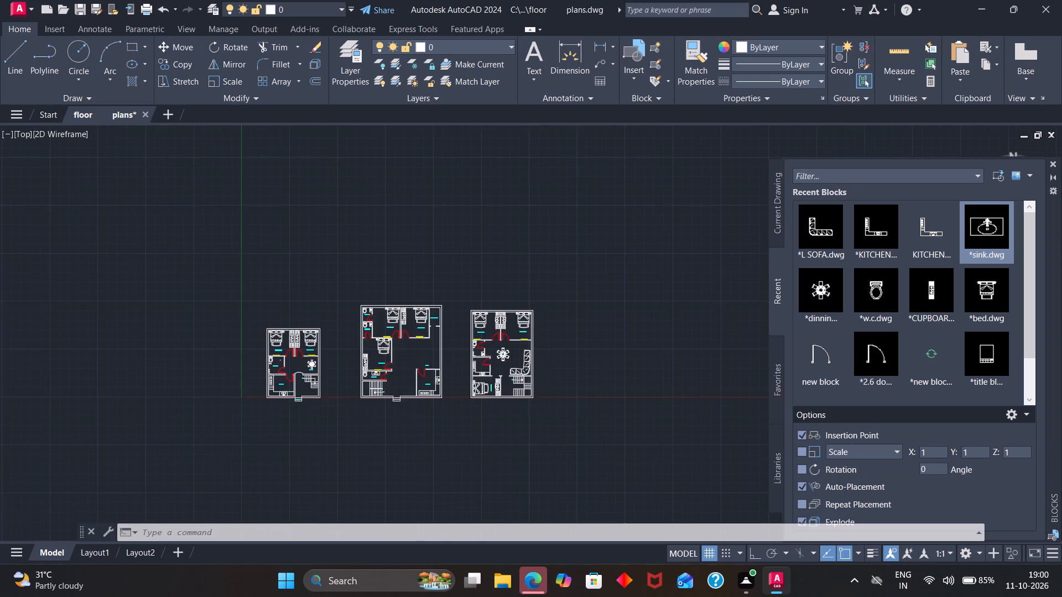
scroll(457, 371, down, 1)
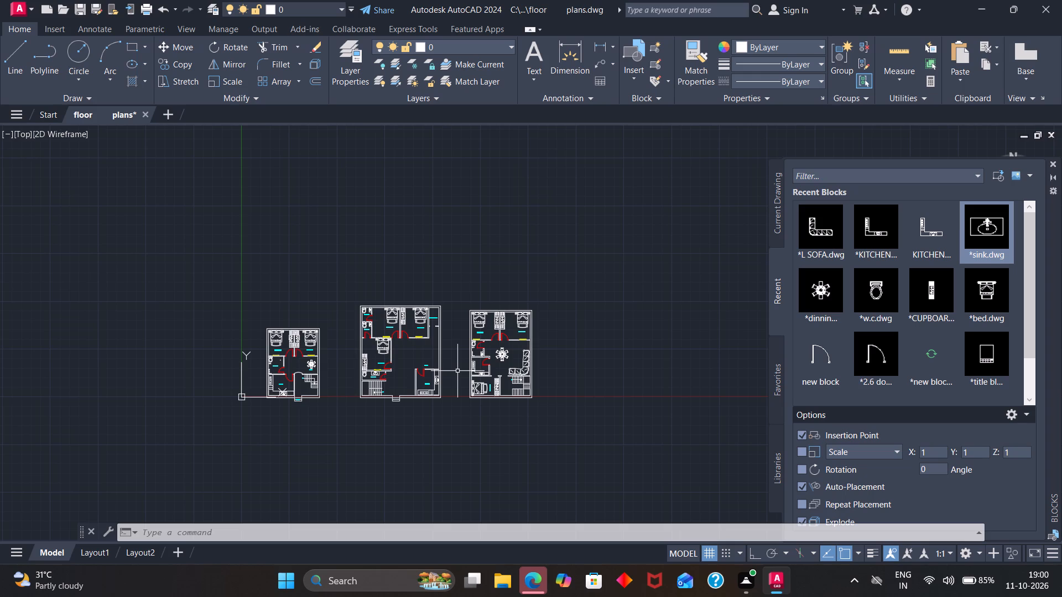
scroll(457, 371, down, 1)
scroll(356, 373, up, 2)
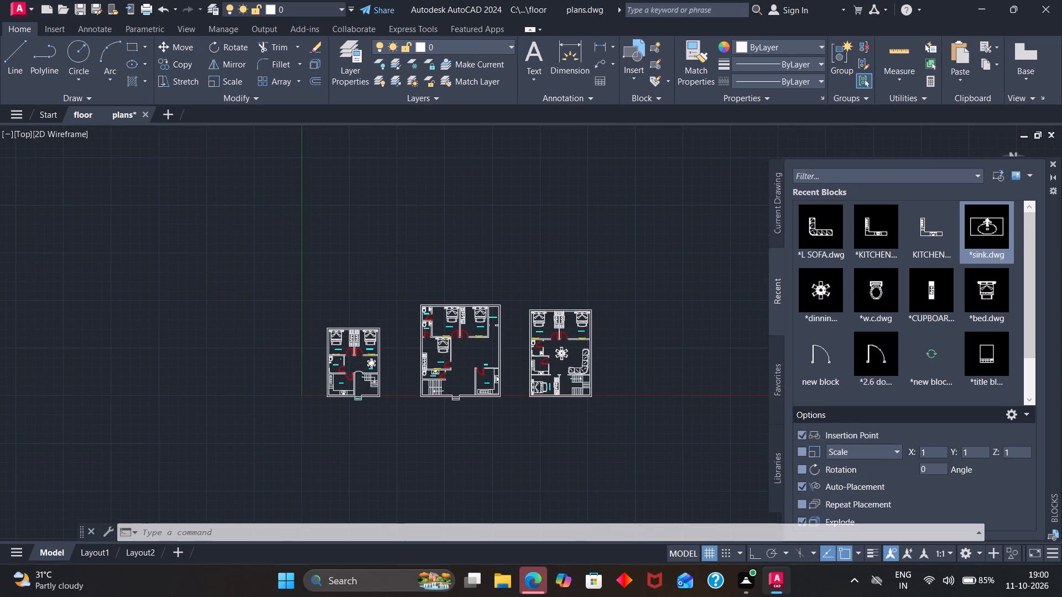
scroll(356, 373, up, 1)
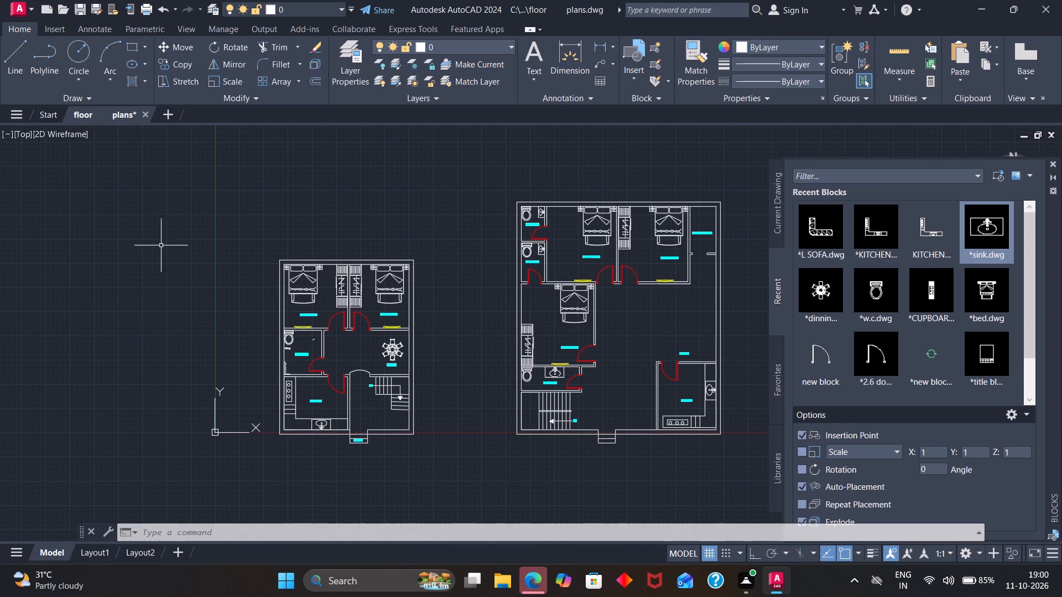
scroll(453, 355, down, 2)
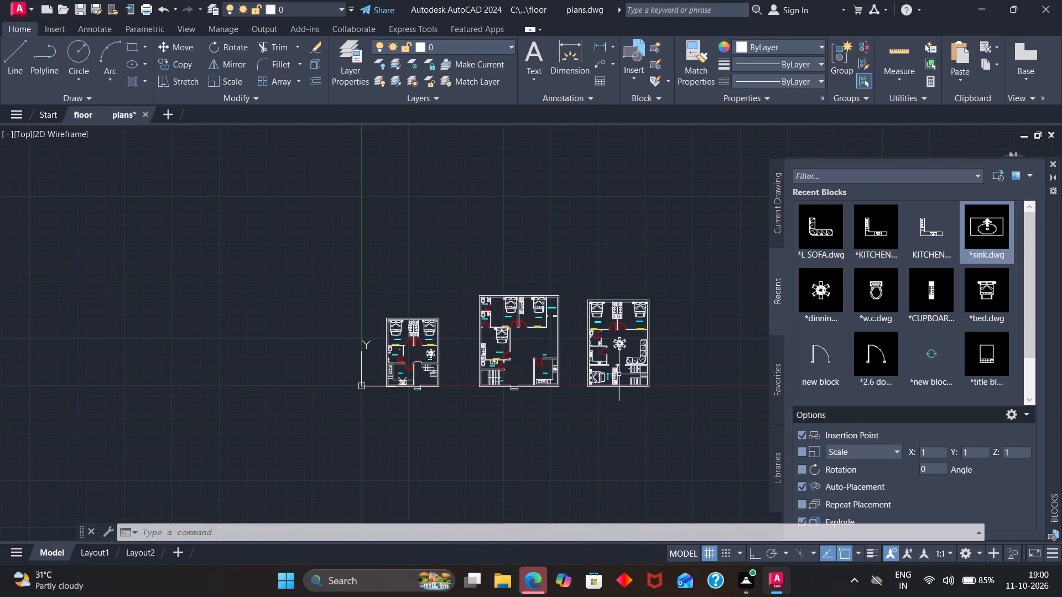
Scale down the wardrobe block in the third floor's lower-left bedroom about its upper-left corner.
scroll(635, 369, up, 4)
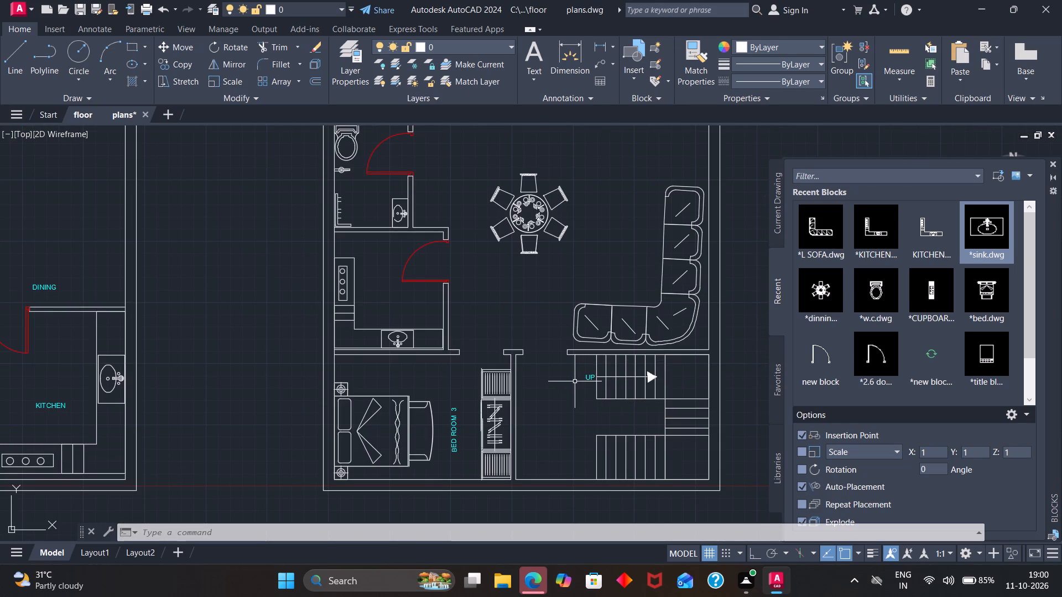
click(494, 383)
text(SC)
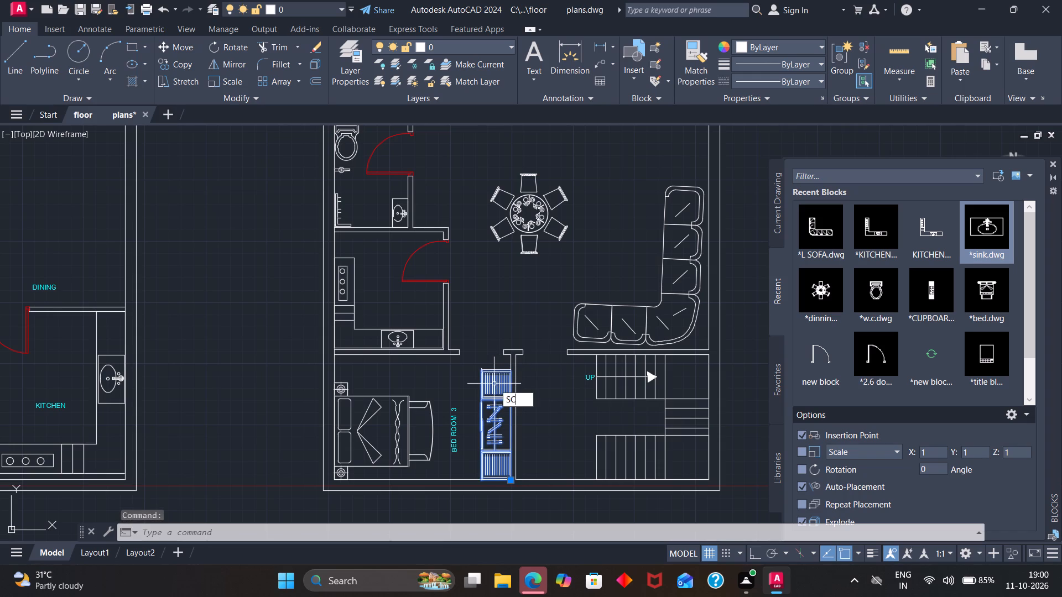
key(Return)
click(483, 373)
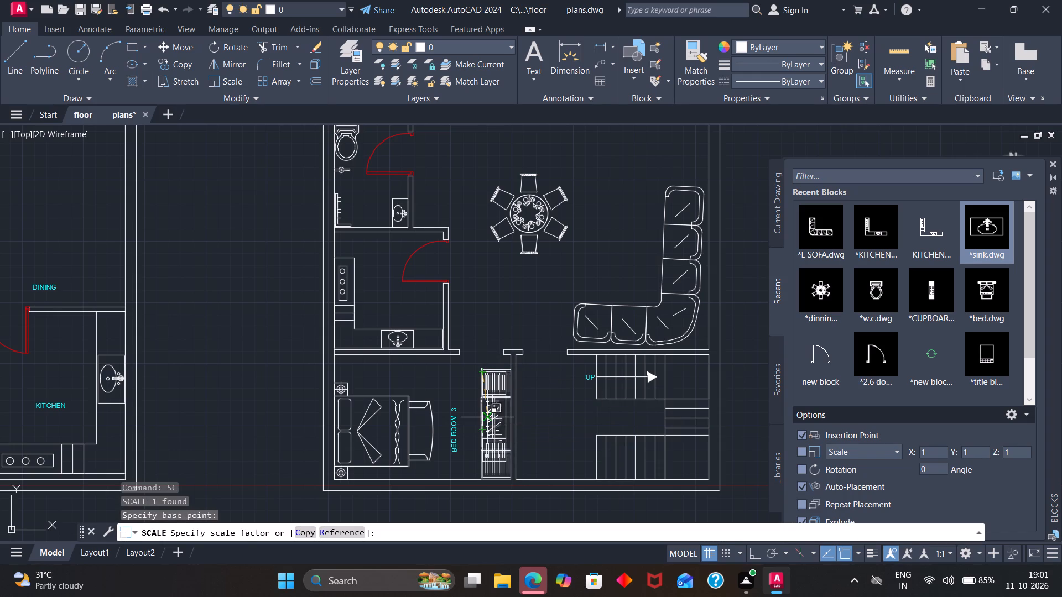
click(485, 415)
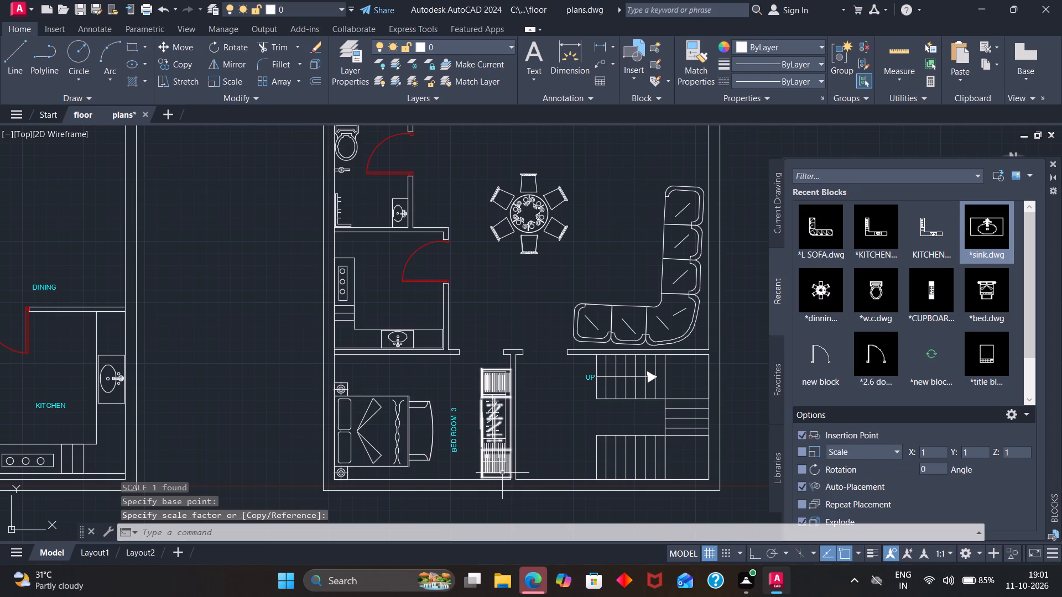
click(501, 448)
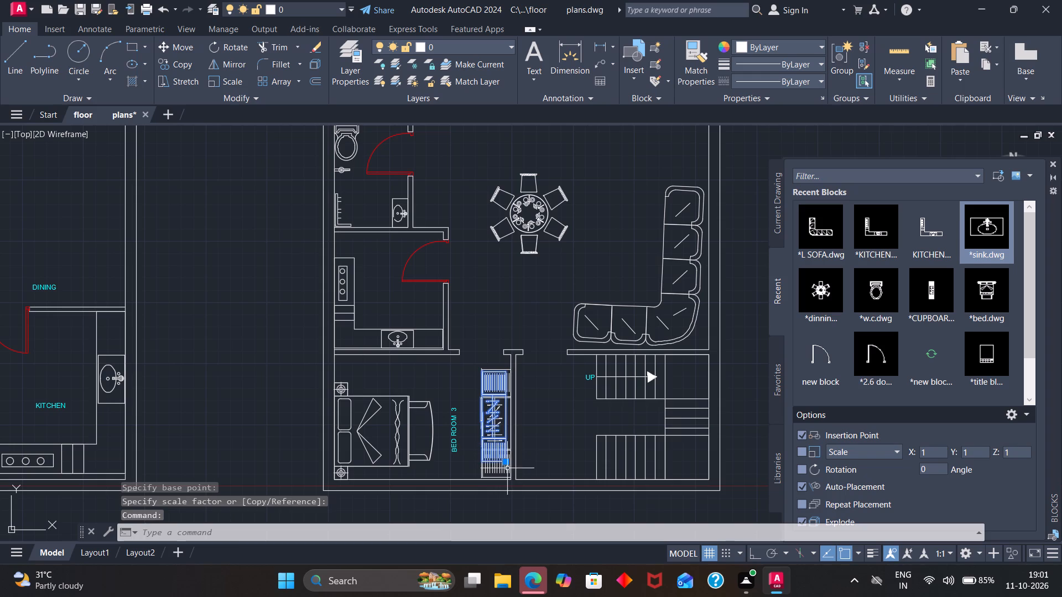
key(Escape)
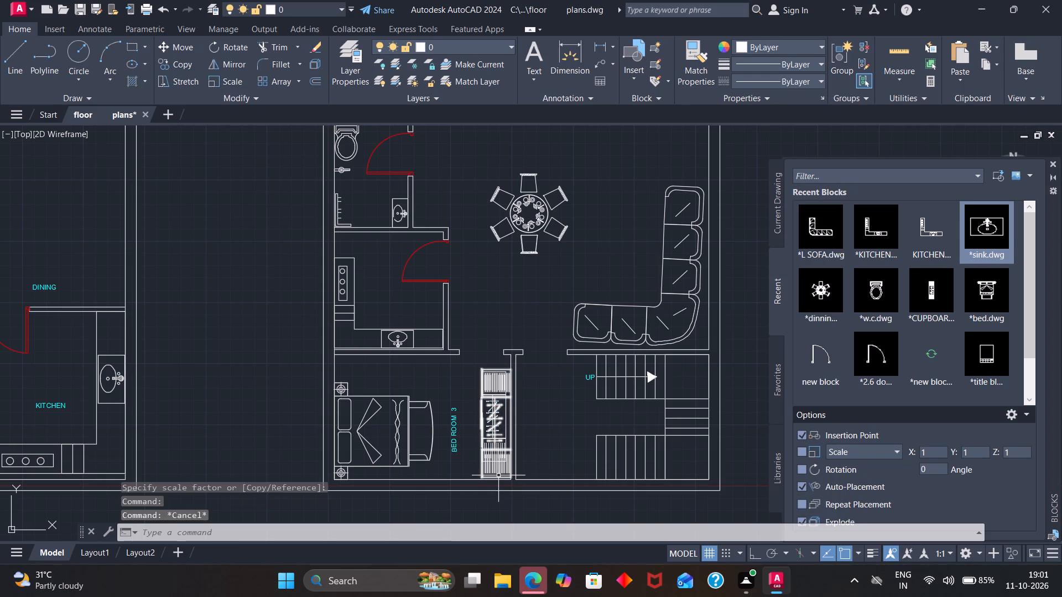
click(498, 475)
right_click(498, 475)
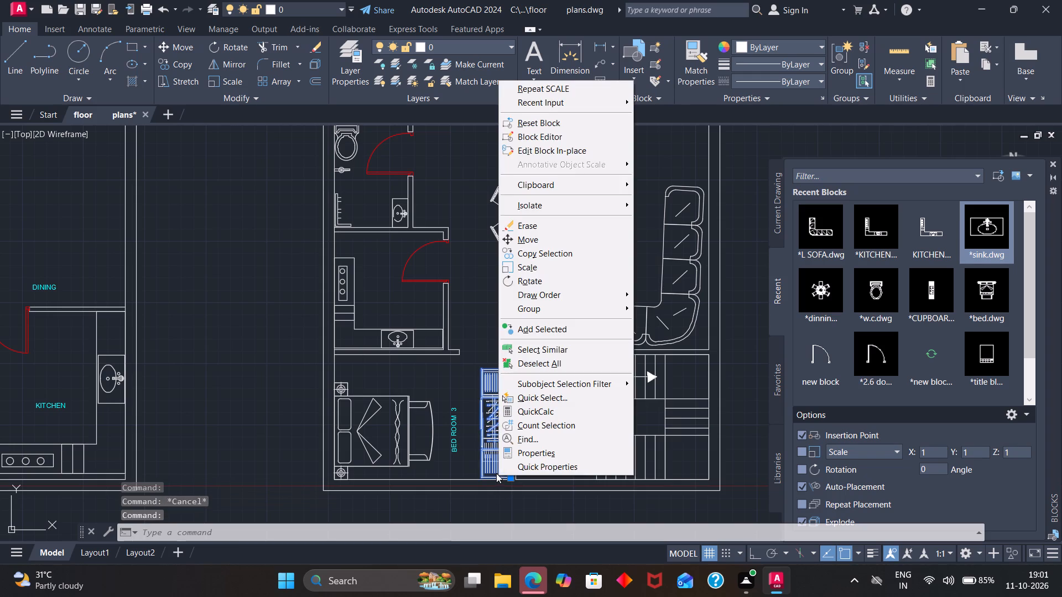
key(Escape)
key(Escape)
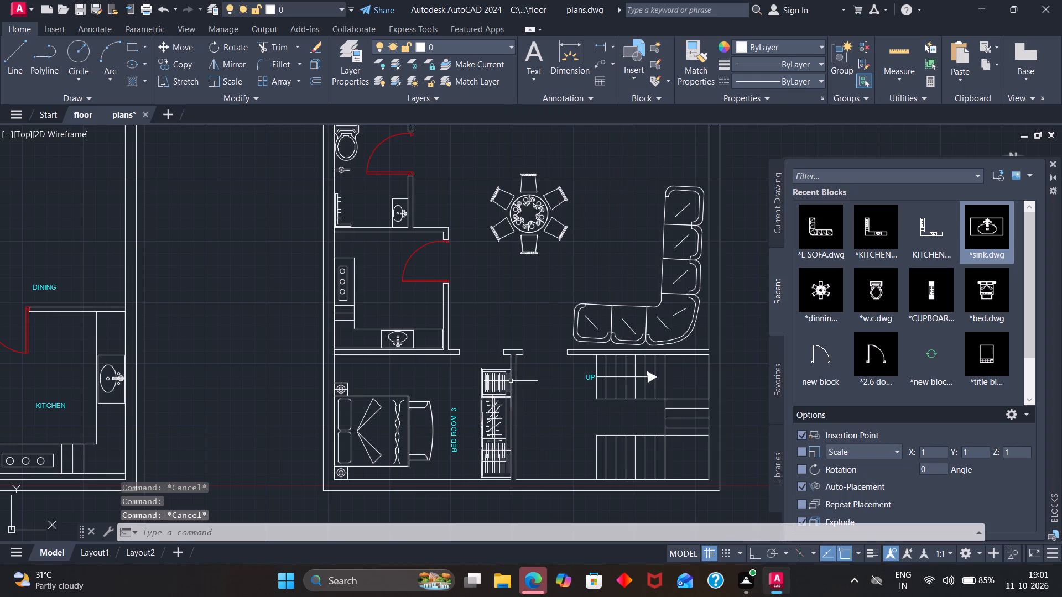
Move the scaled-down wardrobe off the full-size one, across the wall into the staircase area.
click(504, 379)
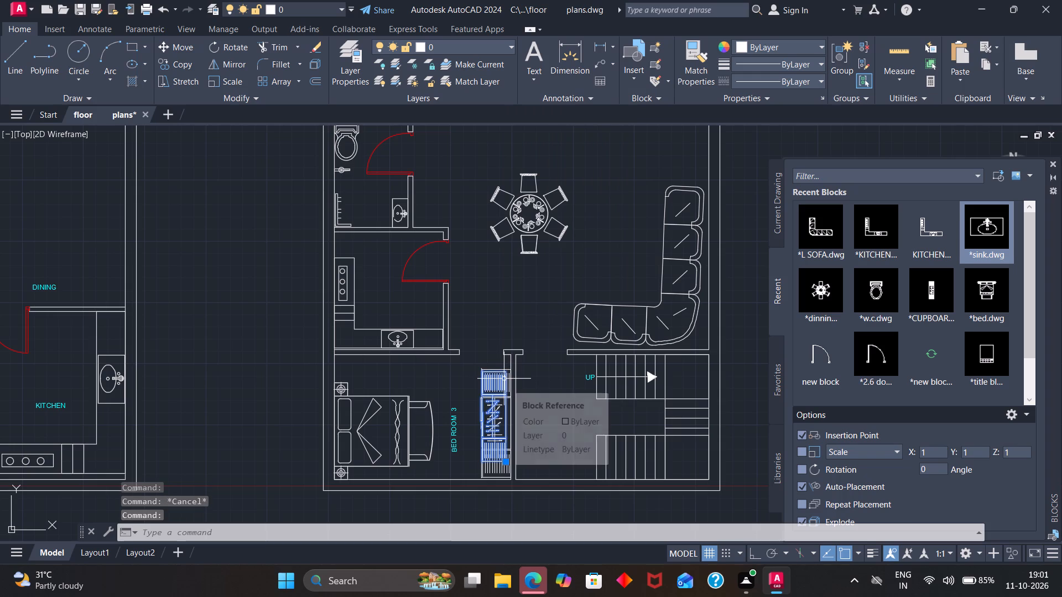
key(m)
key(Return)
click(498, 384)
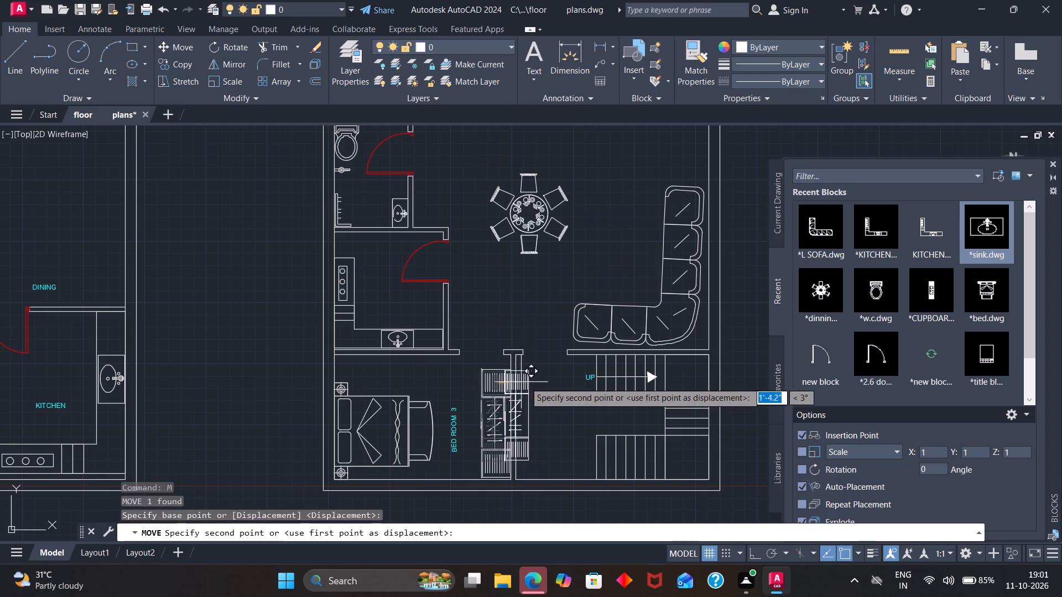
click(537, 382)
Erase the full-size duplicate wardrobe from the third floor's lower-left bedroom.
click(497, 394)
right_click(497, 394)
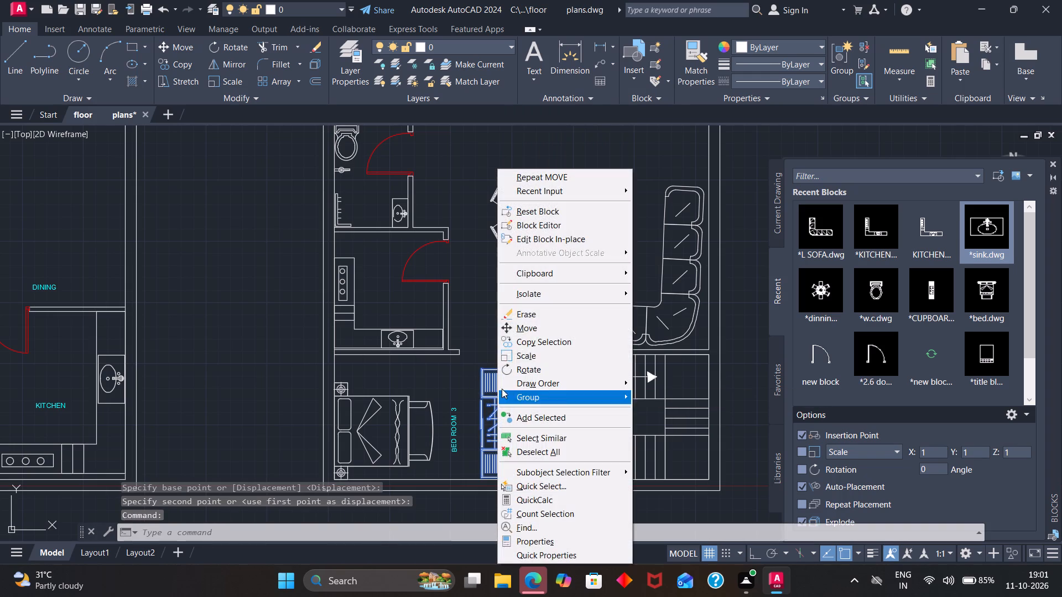
click(538, 309)
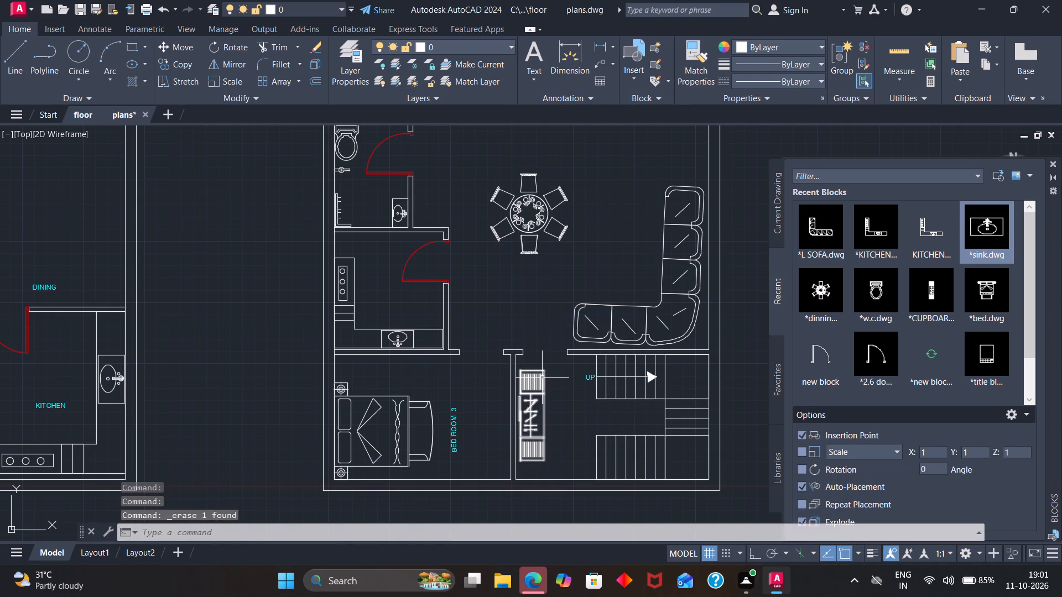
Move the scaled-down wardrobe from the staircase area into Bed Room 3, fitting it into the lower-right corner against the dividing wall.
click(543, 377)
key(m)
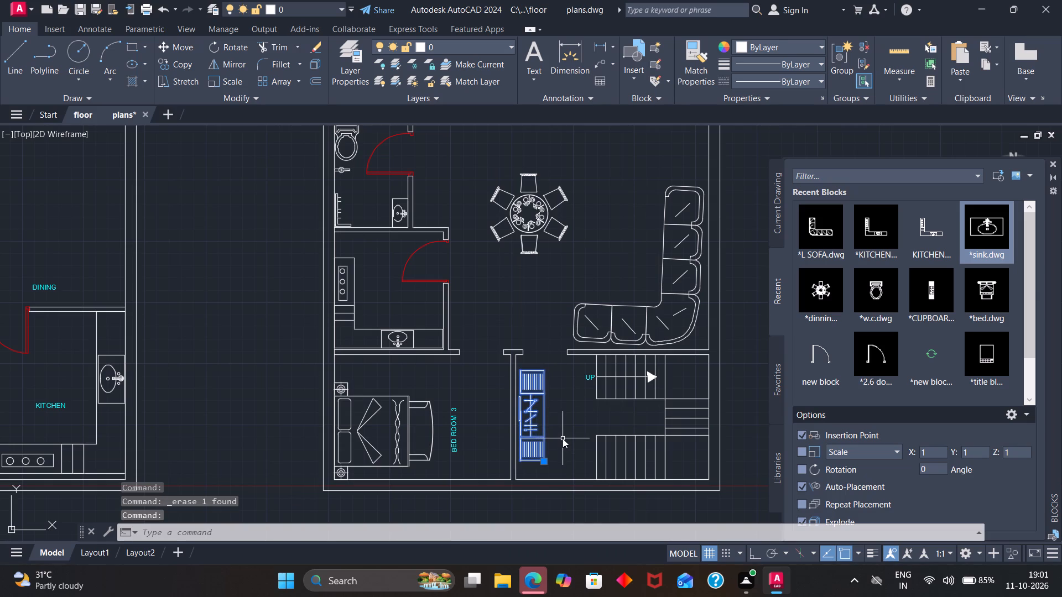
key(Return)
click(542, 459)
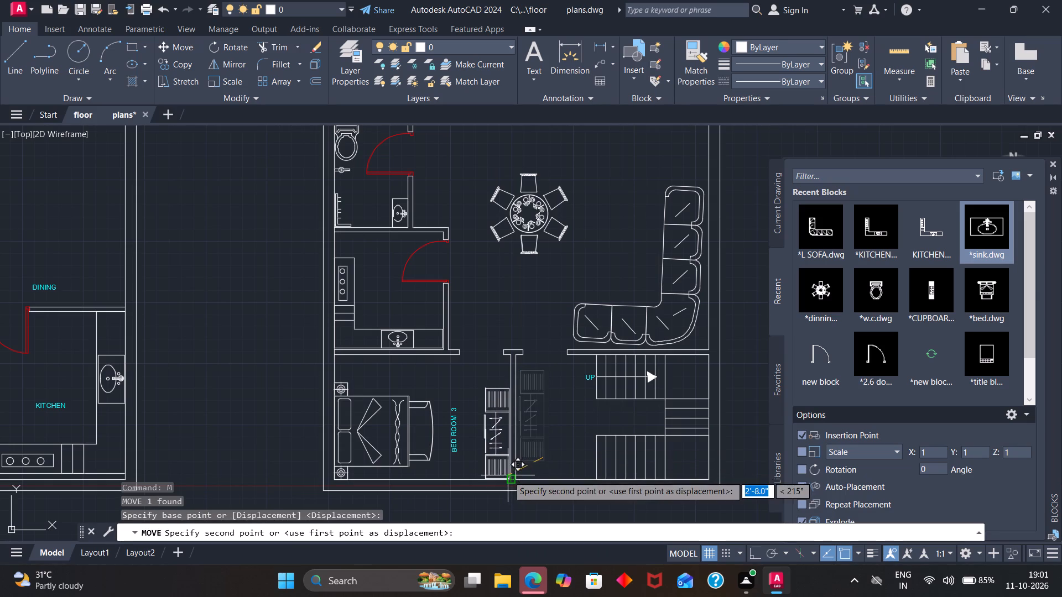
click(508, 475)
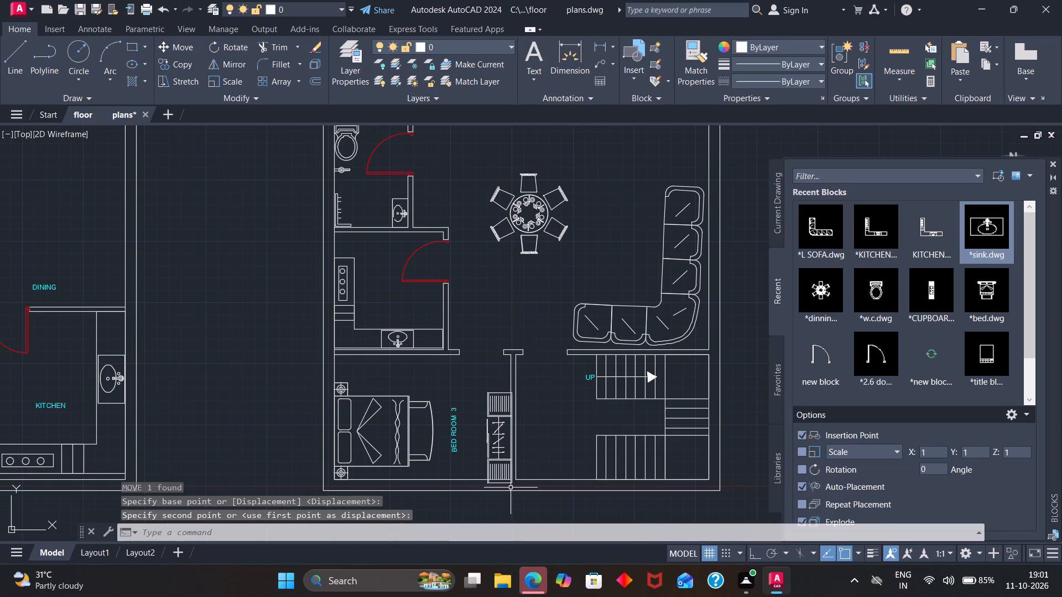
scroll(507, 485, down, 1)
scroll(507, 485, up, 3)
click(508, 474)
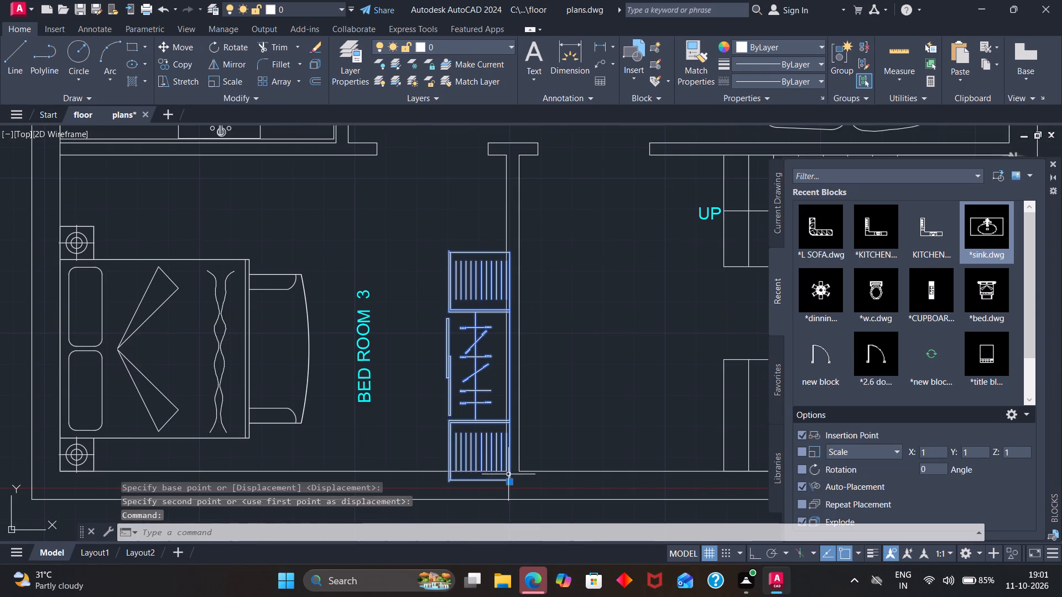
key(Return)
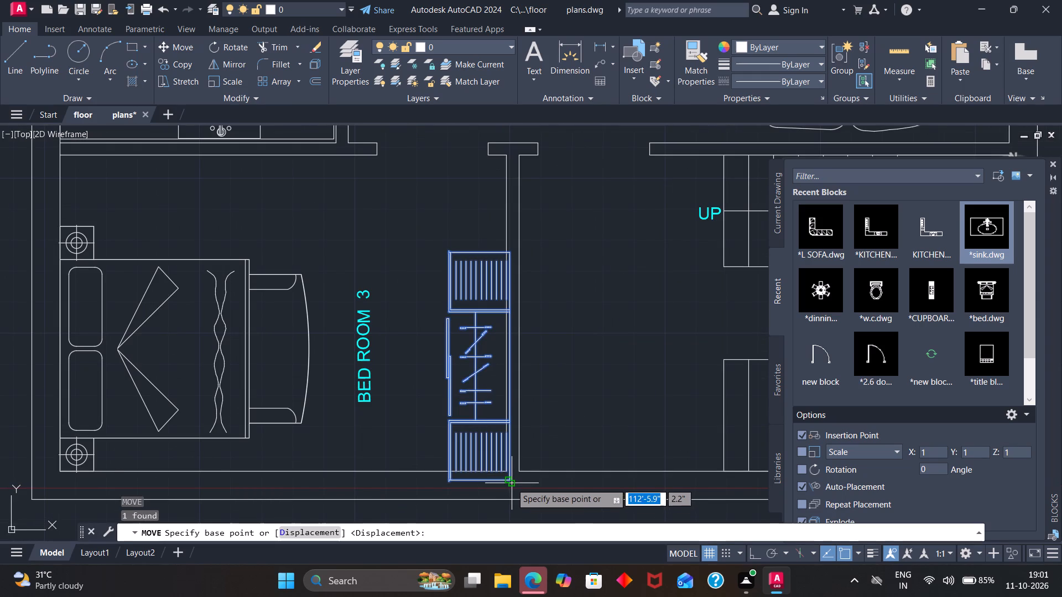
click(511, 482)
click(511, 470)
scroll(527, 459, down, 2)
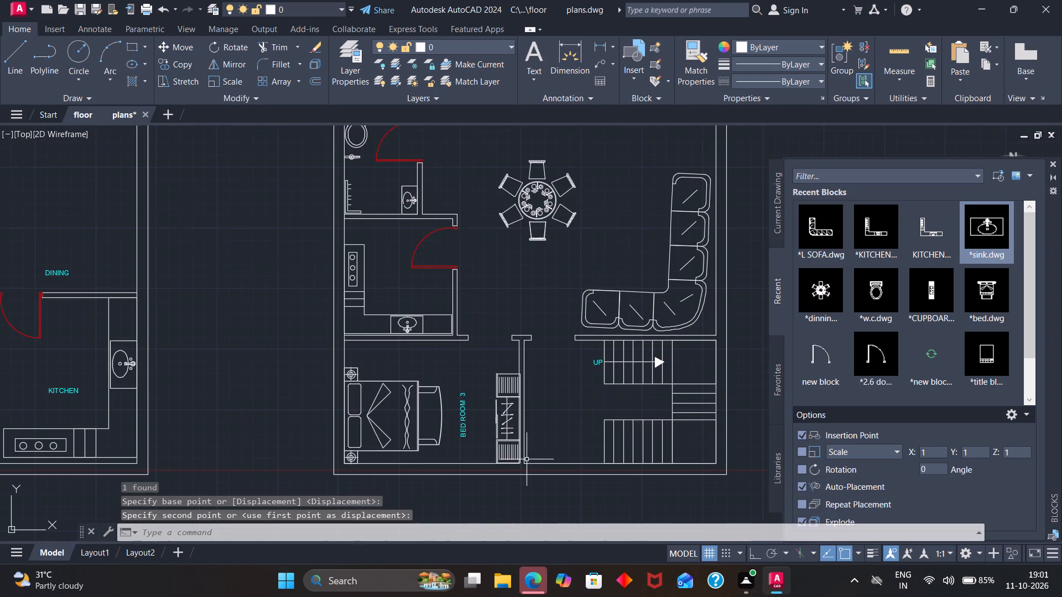
Copy the kitchen door from the neighbouring plan into the opening in Bed Room 3's upper wall on the third floor.
scroll(508, 454, down, 2)
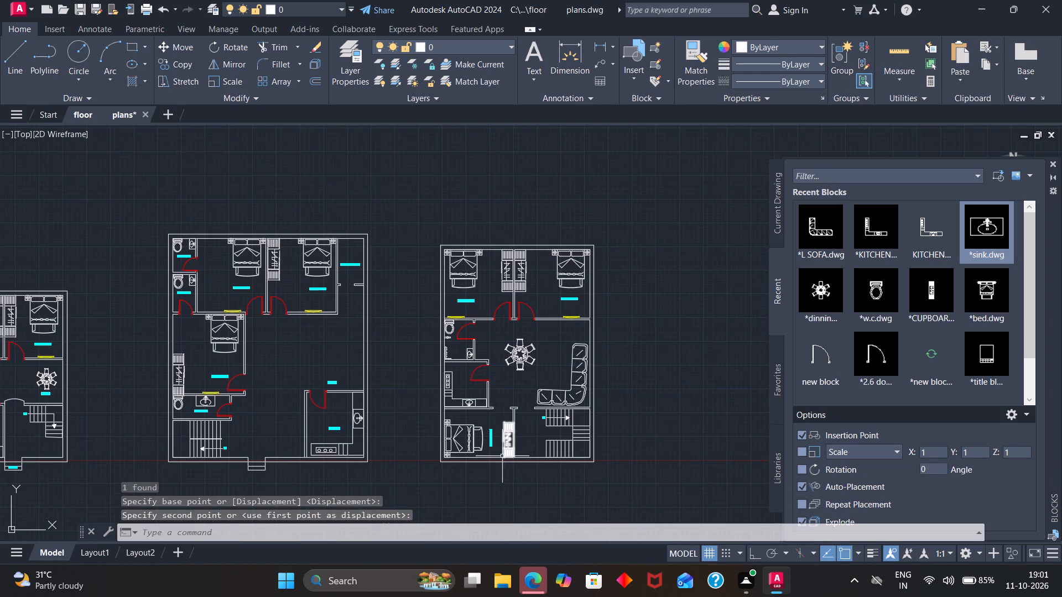
click(324, 405)
key(c)
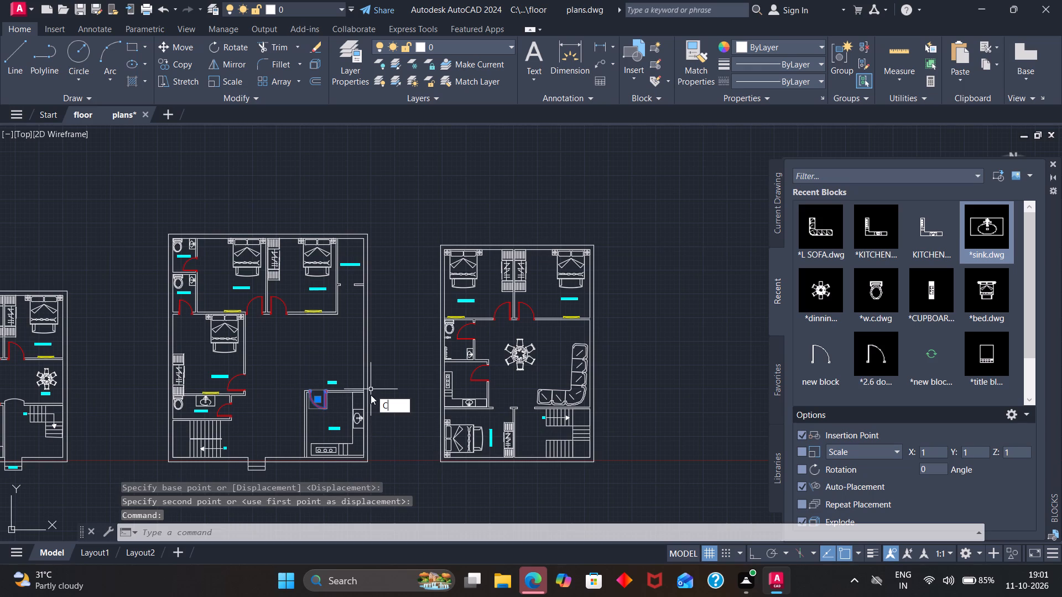
key(o)
key(Return)
scroll(333, 390, up, 4)
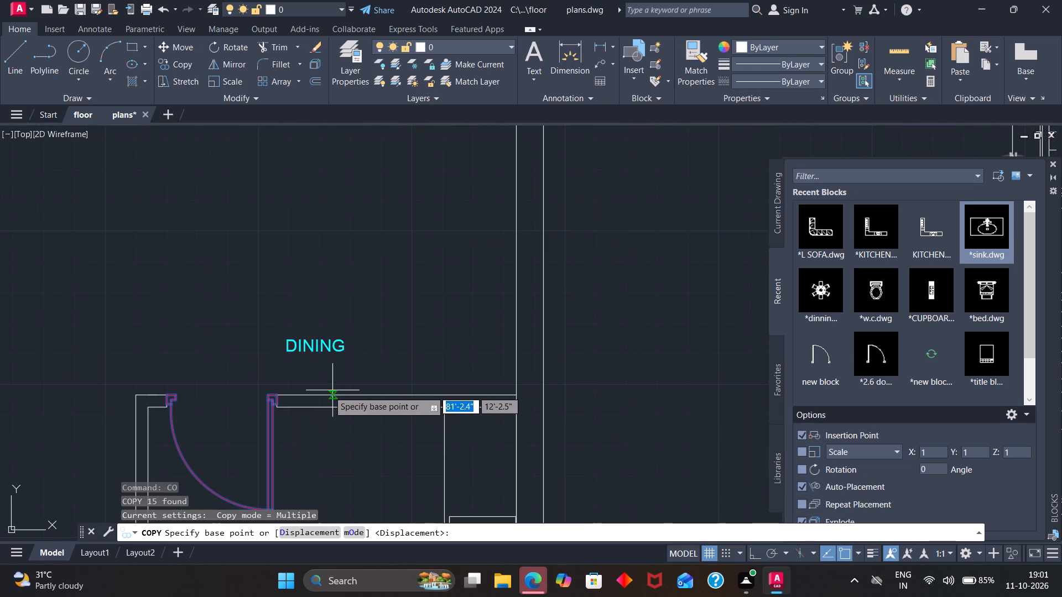
click(277, 395)
scroll(401, 388, down, 3)
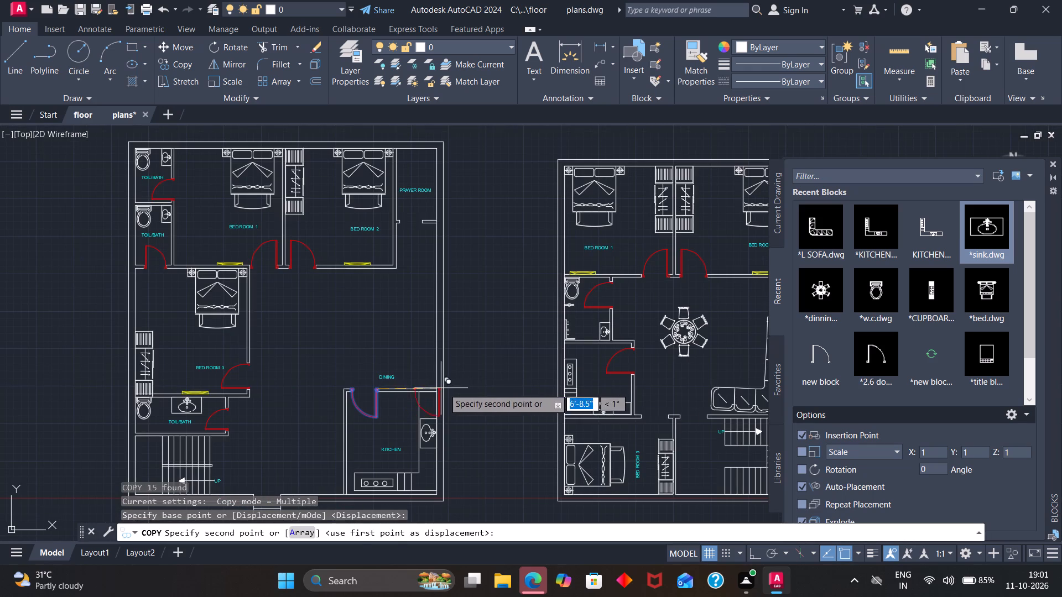
scroll(669, 423, up, 3)
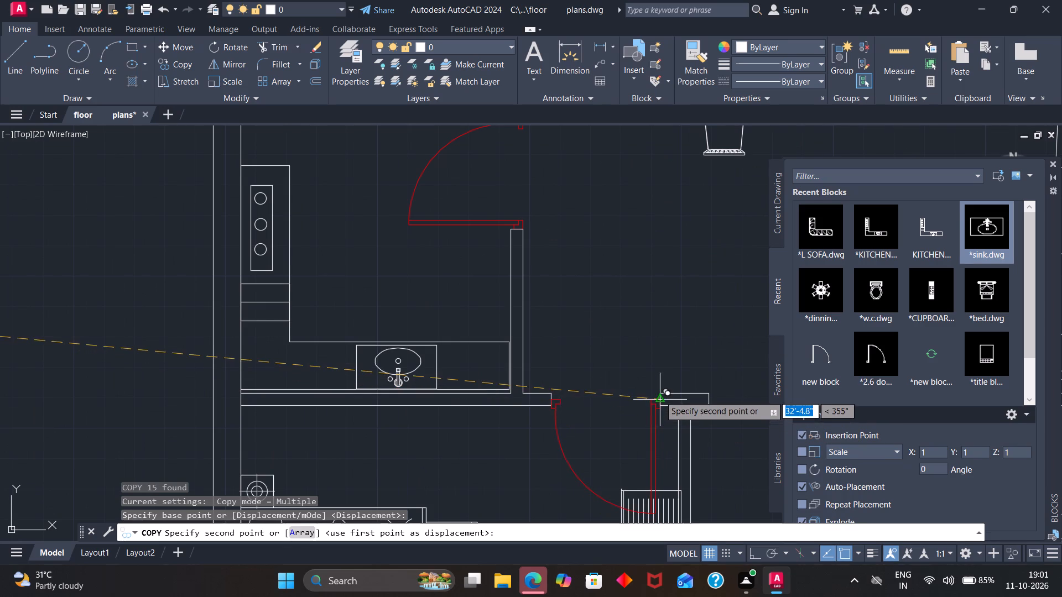
click(660, 389)
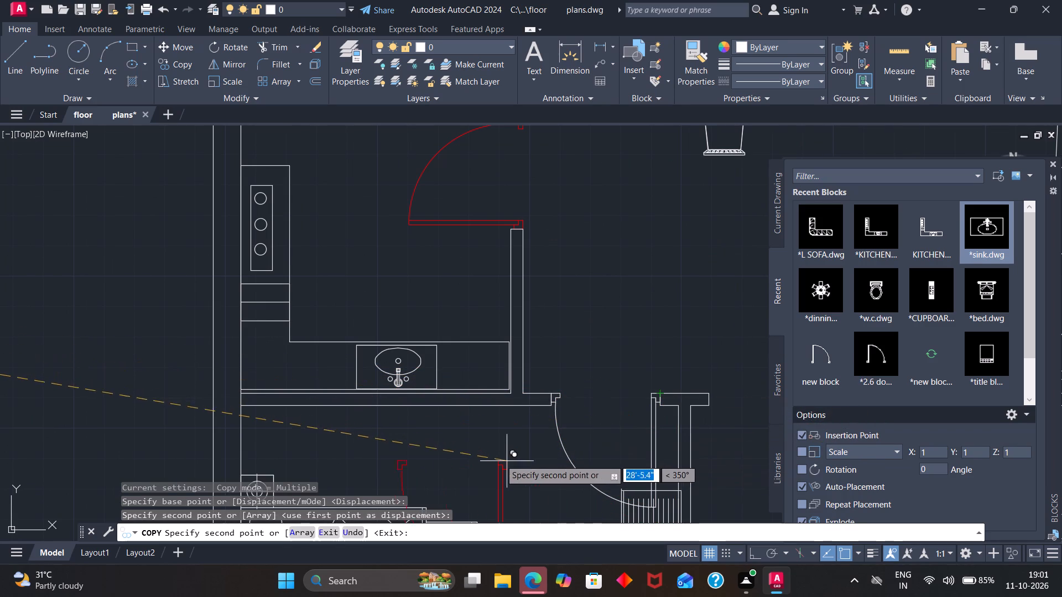
key(Escape)
Scale the wardrobe in Bed Room 3 down to roughly two thirds of its size about its upper-right corner.
scroll(628, 459, down, 1)
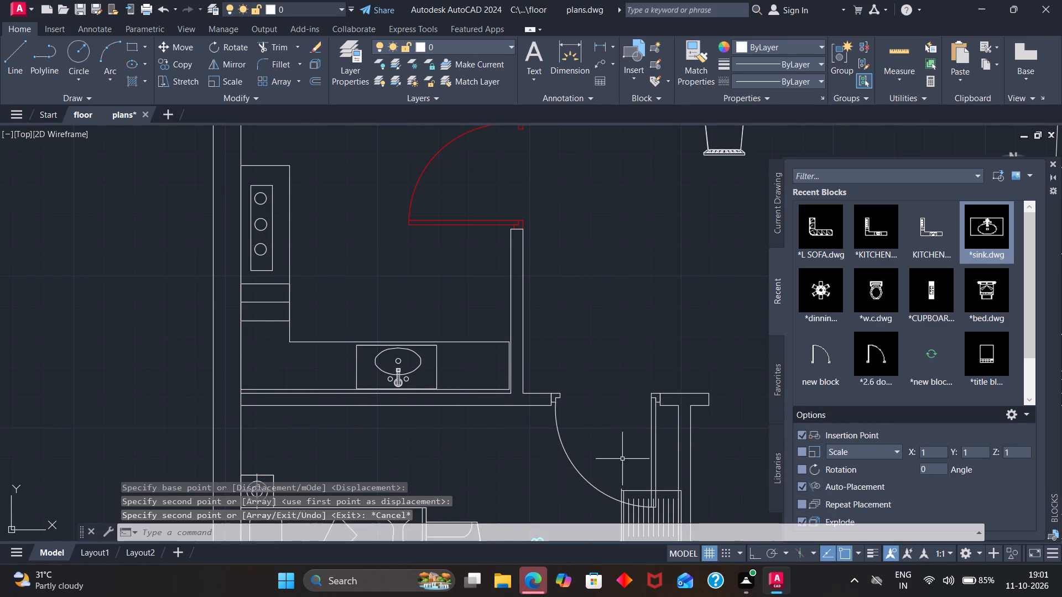
scroll(629, 459, down, 2)
click(641, 494)
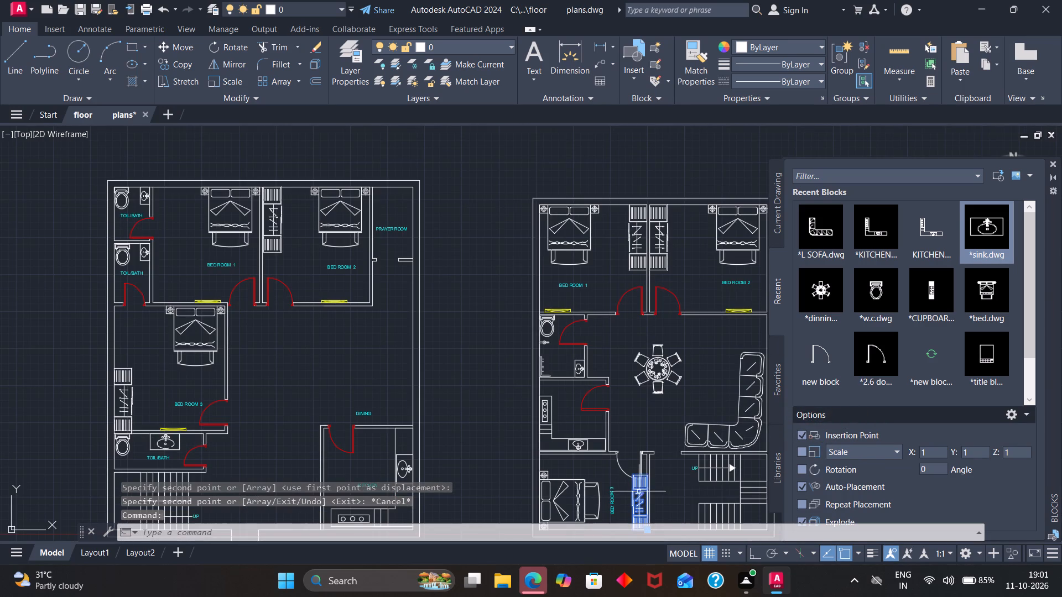
key(s)
key(c)
key(Return)
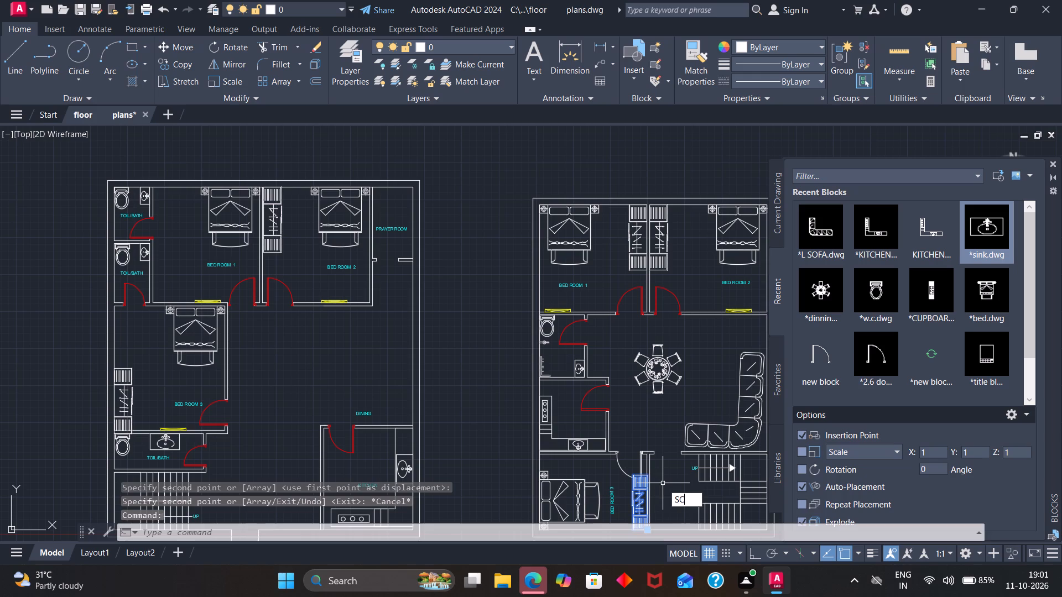
scroll(644, 499, up, 3)
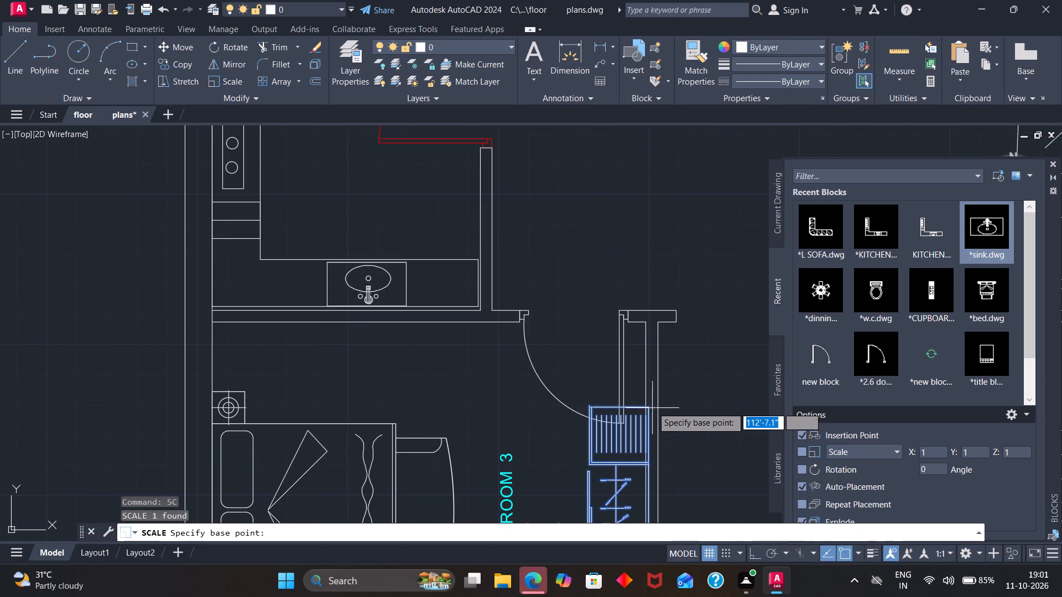
click(648, 404)
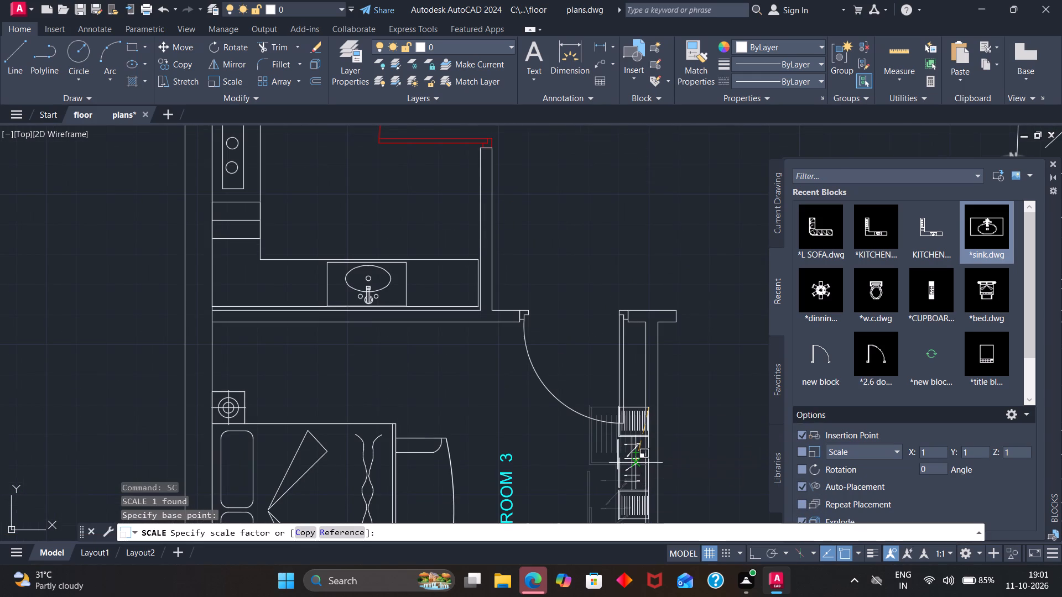
scroll(632, 464, down, 1)
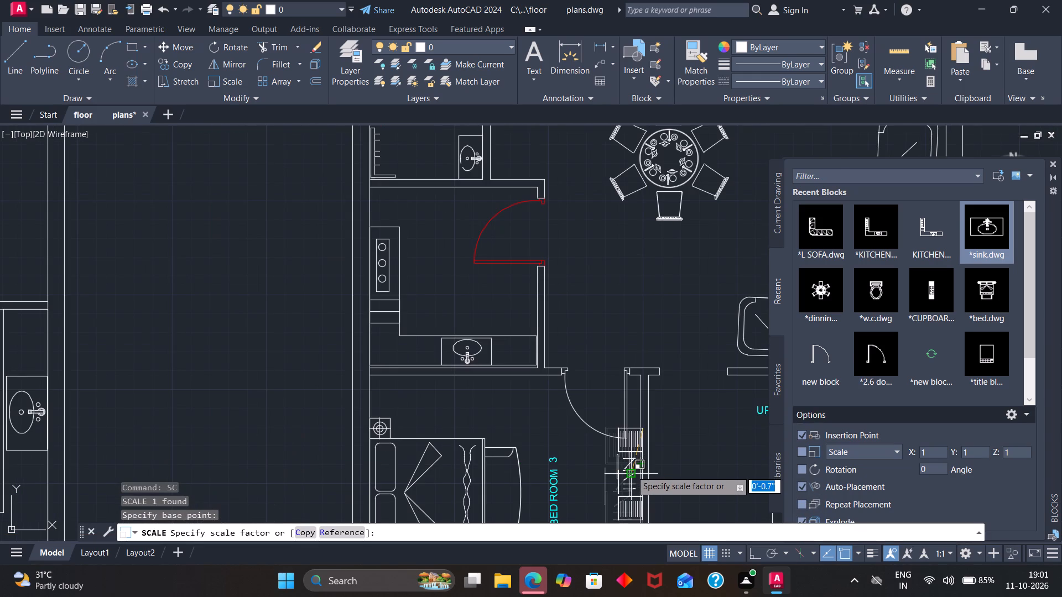
click(631, 470)
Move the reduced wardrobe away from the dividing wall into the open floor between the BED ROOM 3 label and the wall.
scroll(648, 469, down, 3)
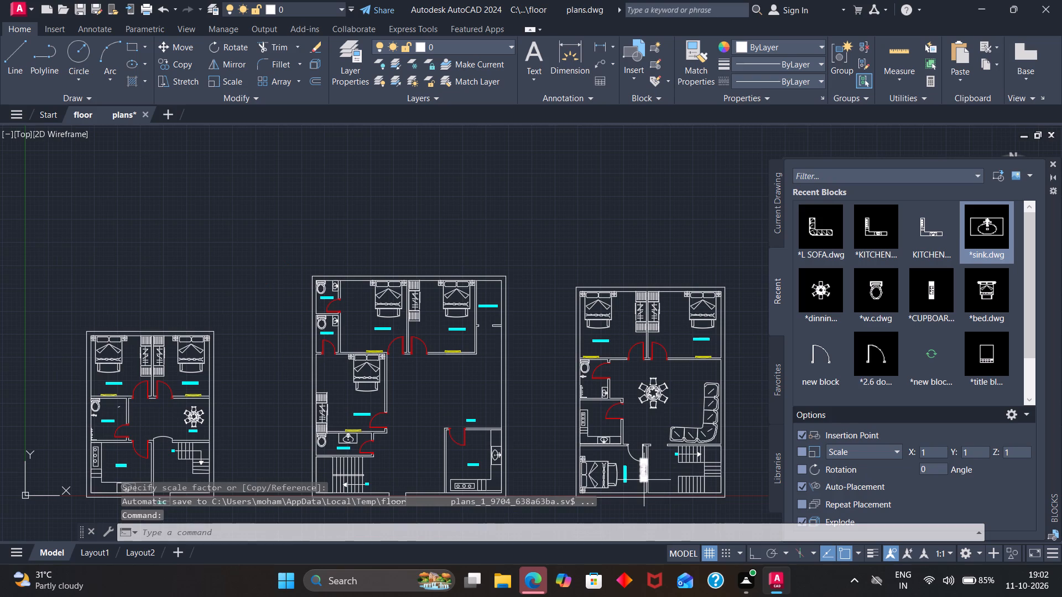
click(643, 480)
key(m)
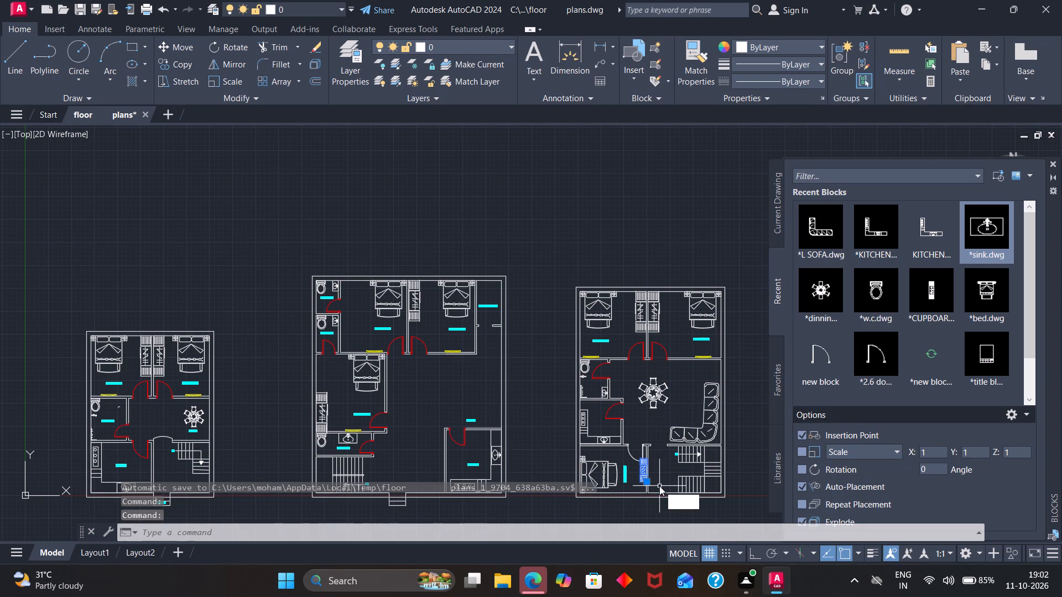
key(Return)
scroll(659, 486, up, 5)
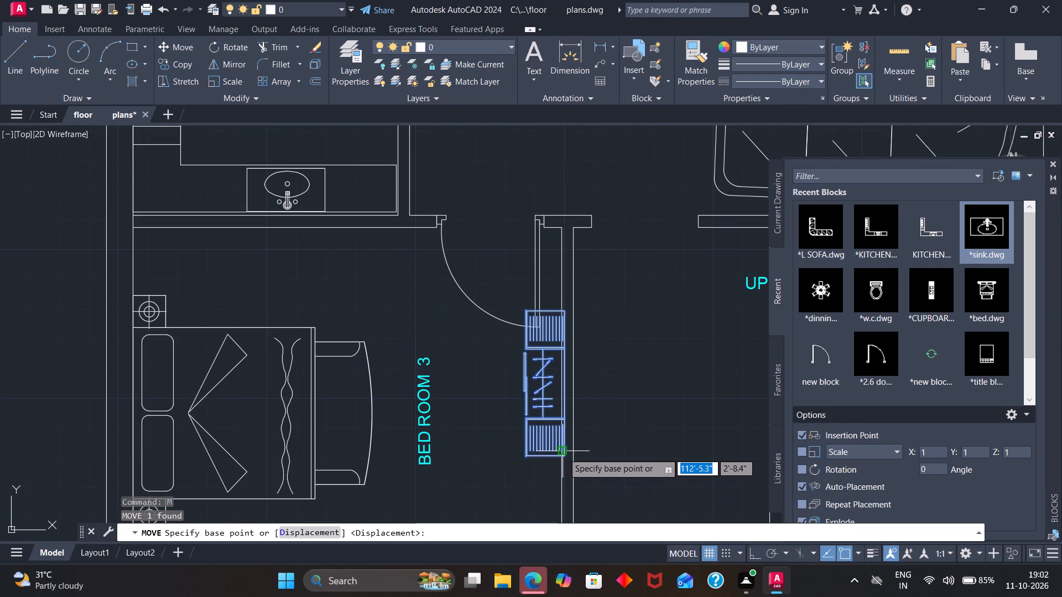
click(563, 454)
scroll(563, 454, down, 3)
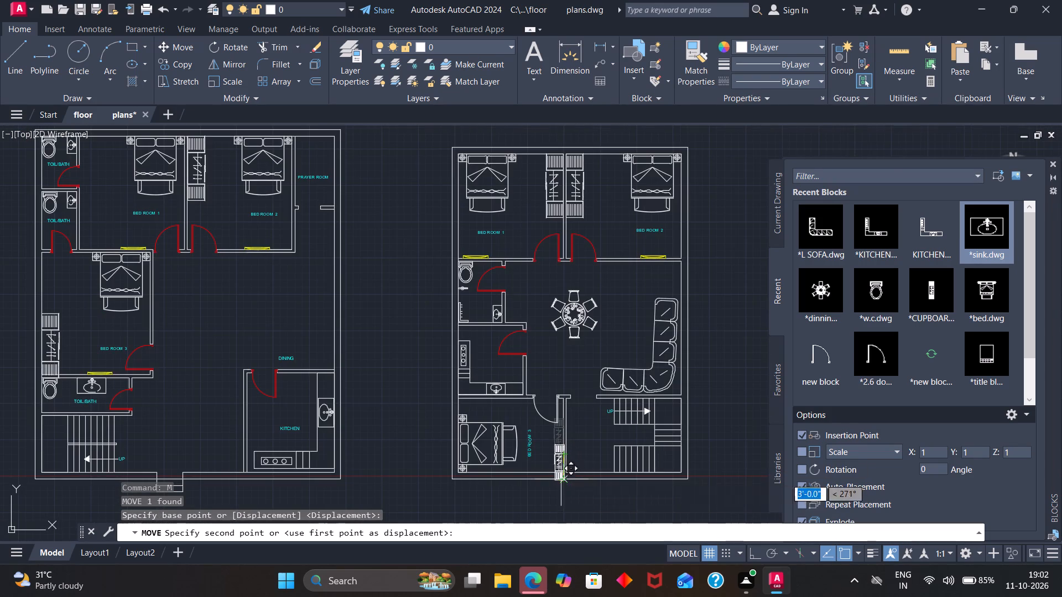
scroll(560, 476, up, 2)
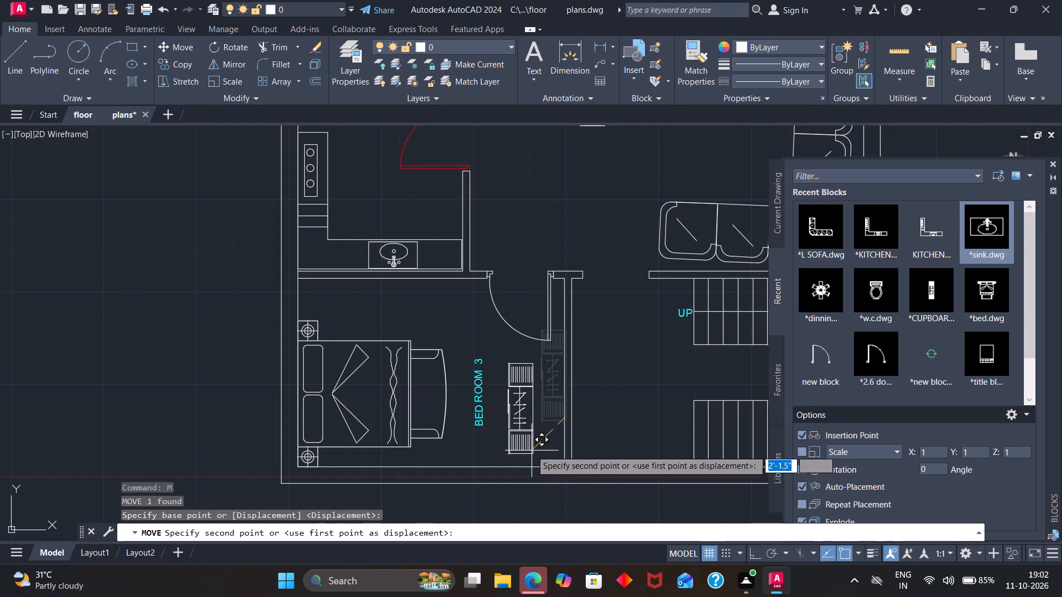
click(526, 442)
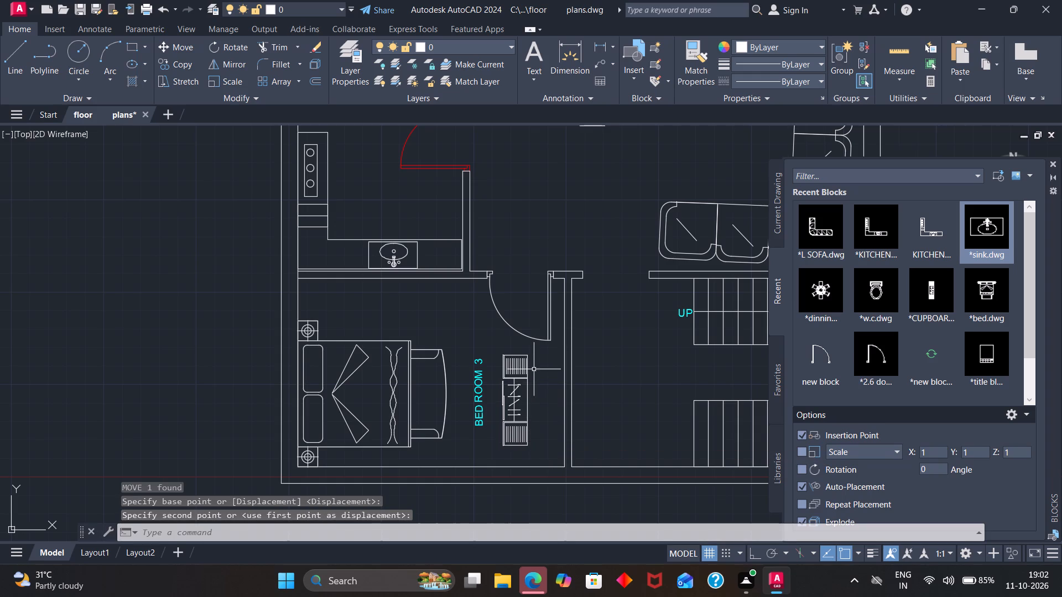
Rotate the wardrobe 90° counterclockwise about its upper-right corner so it lies horizontally.
click(527, 362)
key(r)
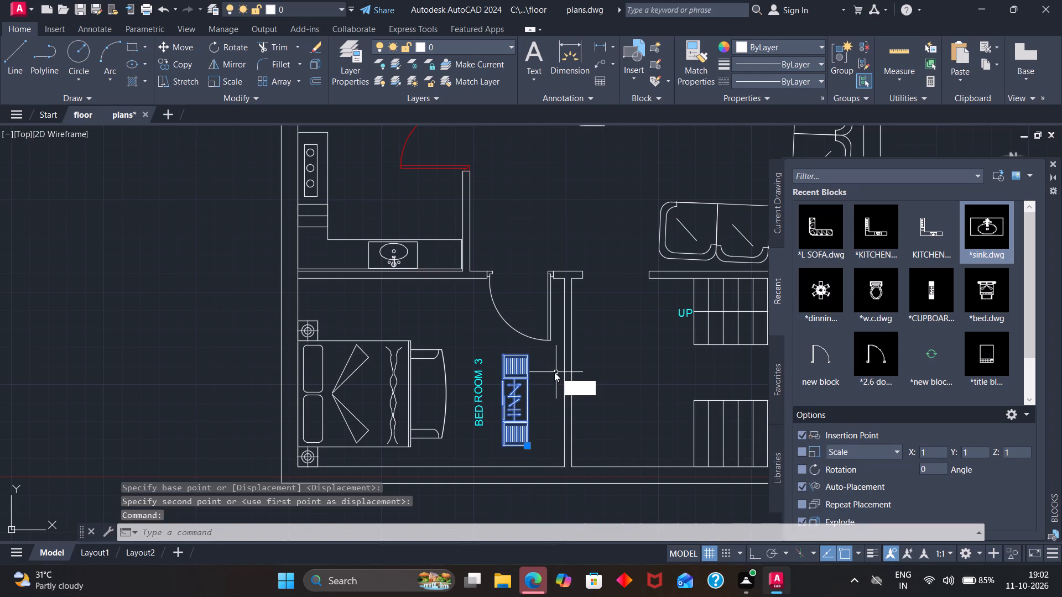
key(o)
key(Return)
click(527, 355)
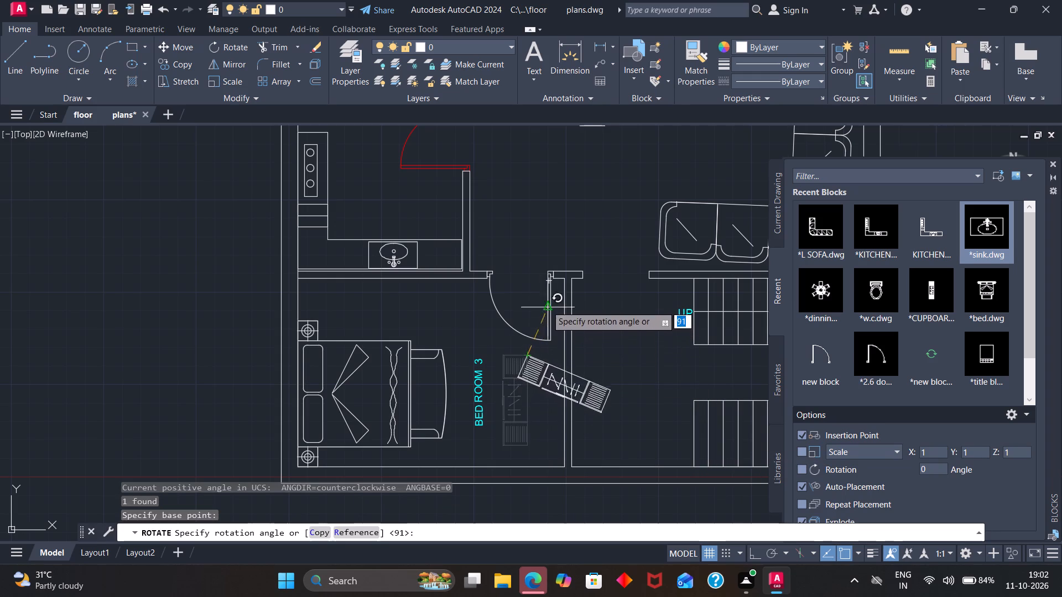
click(528, 281)
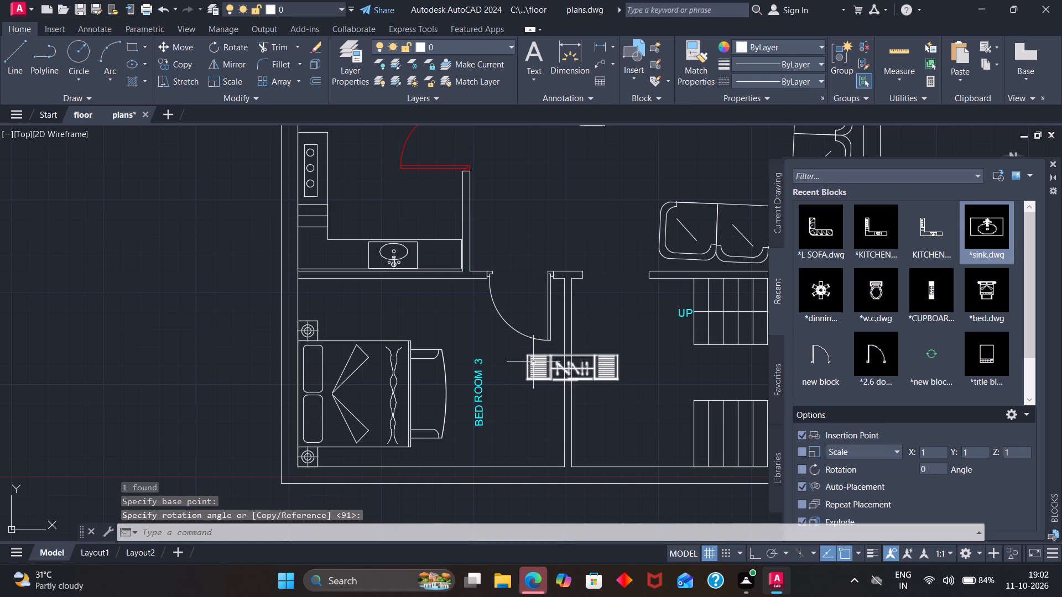
Scale the horizontal wardrobe up to about 1.2 times its size about its upper-left corner.
click(533, 362)
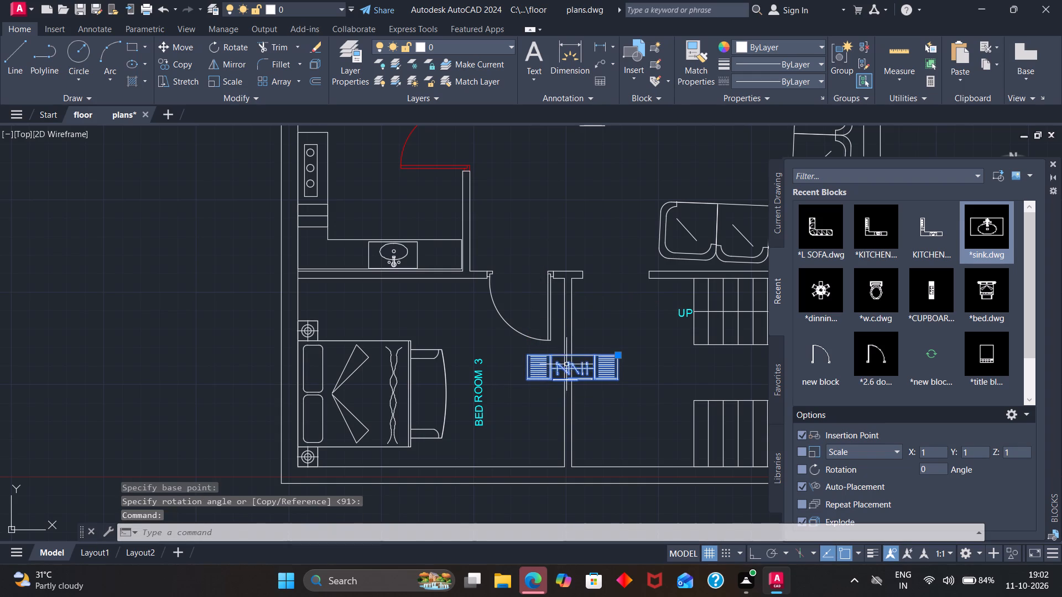
text(SC)
key(Return)
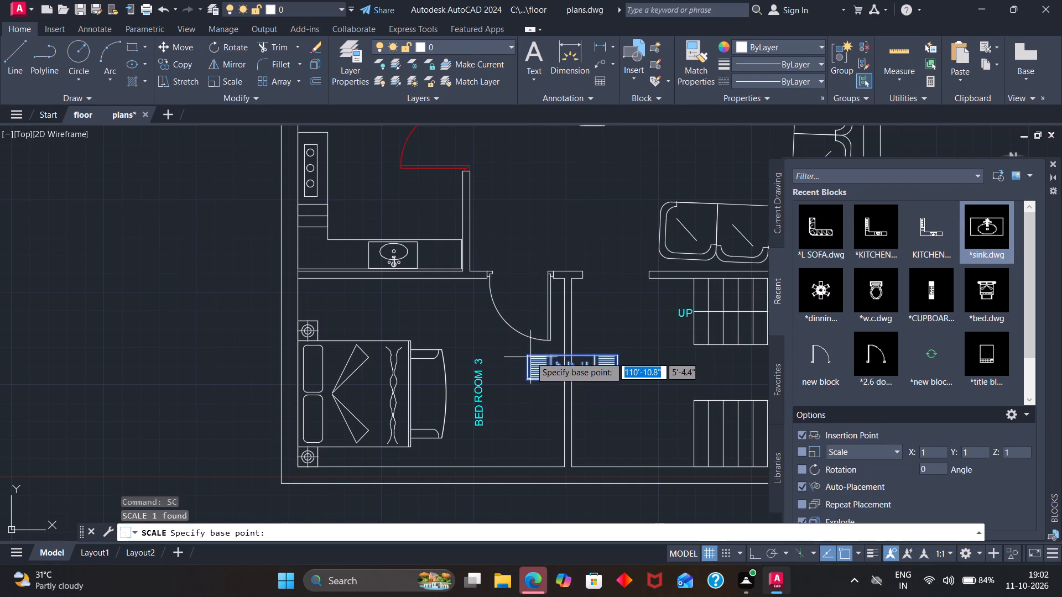
click(525, 356)
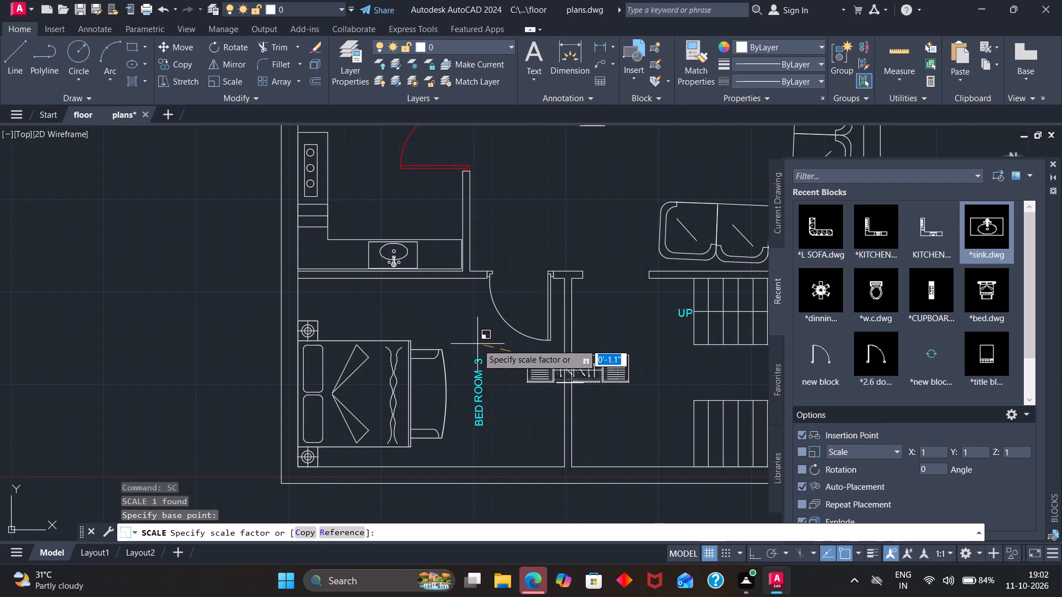
click(474, 342)
Move the wardrobe into Bed Room 3's upper-left corner, above the bedside table and against the kitchen wall.
click(530, 357)
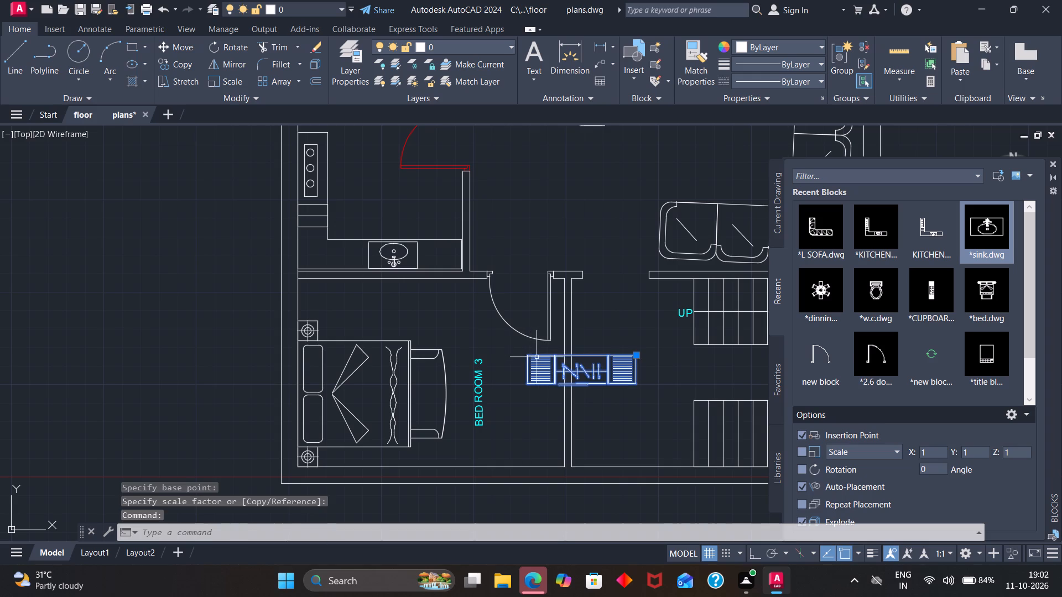
key(m)
key(Return)
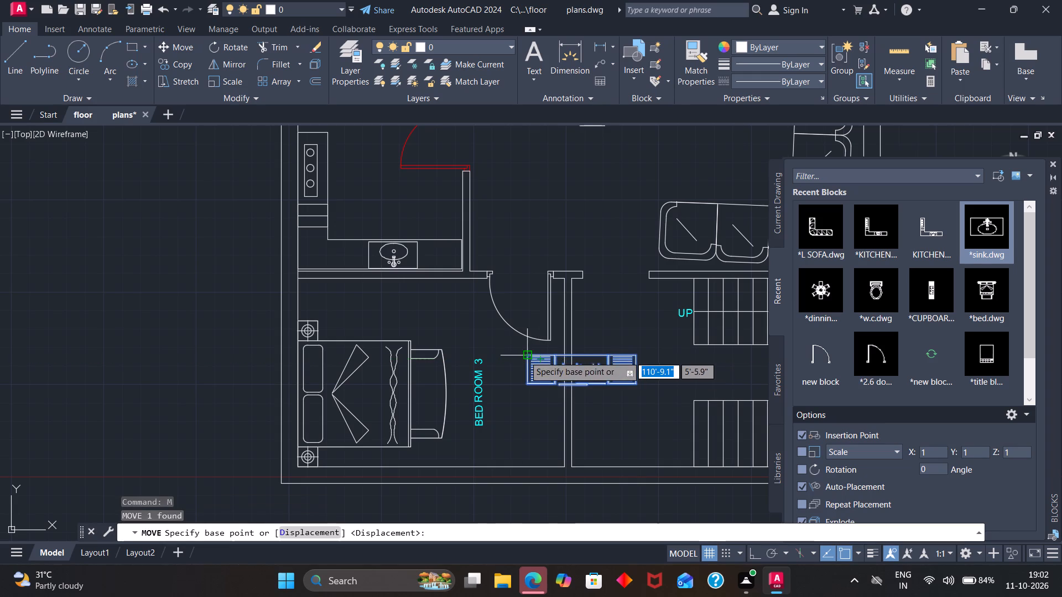
click(524, 356)
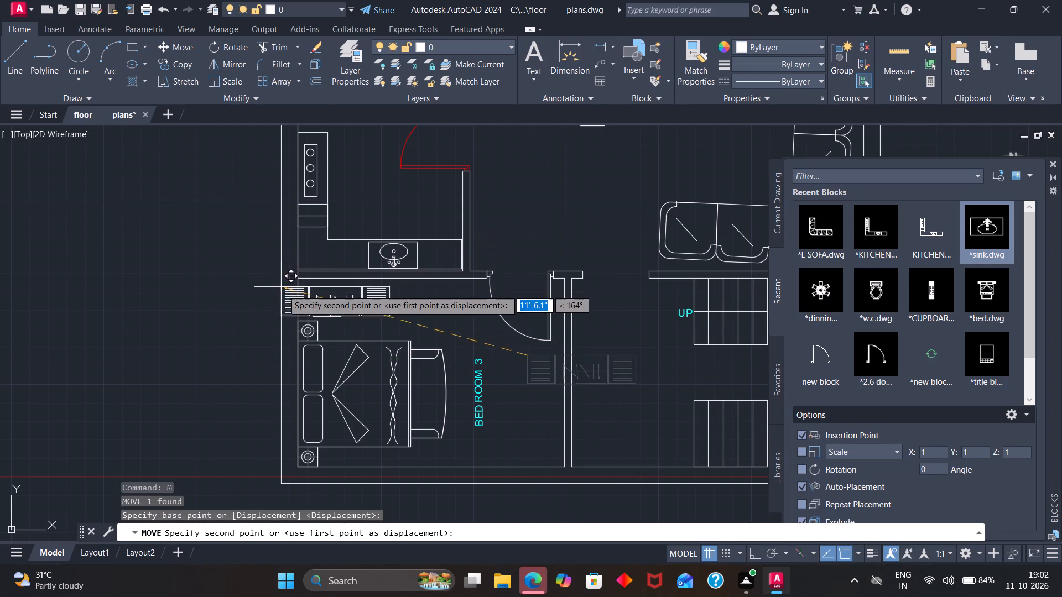
scroll(294, 291, up, 3)
click(298, 244)
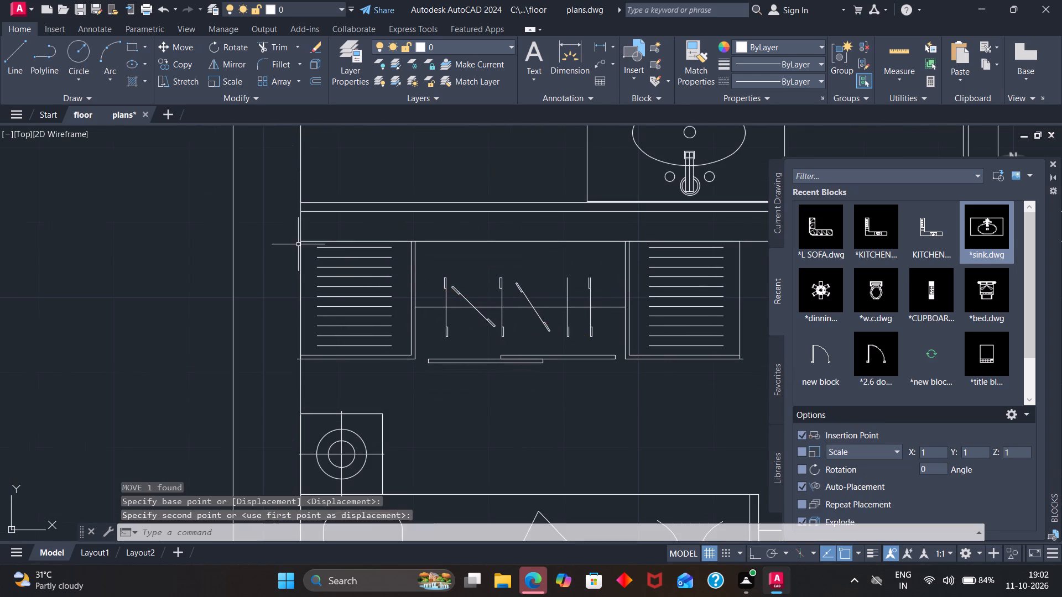
scroll(326, 248, down, 6)
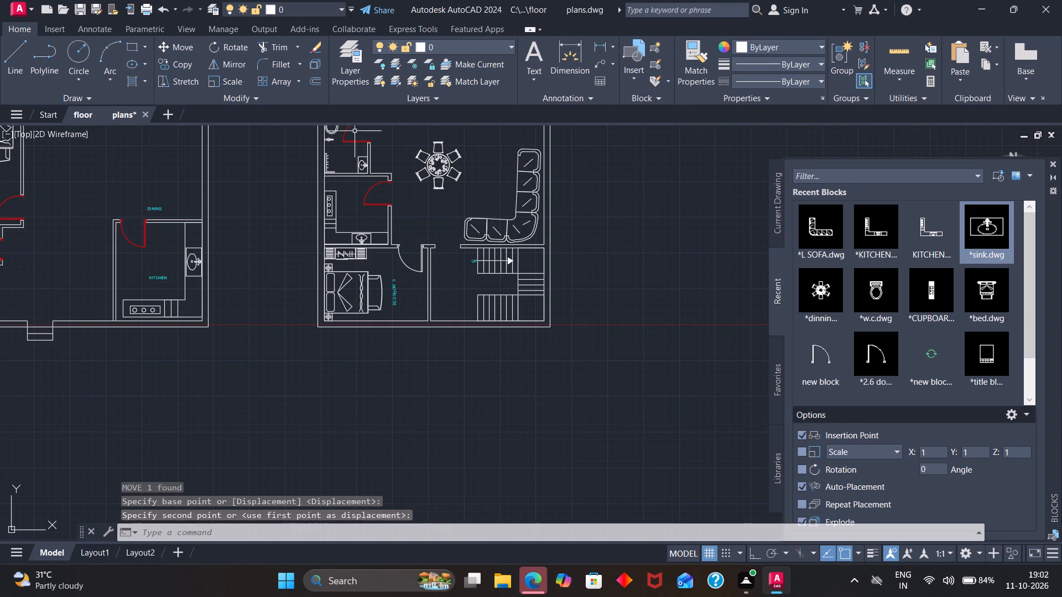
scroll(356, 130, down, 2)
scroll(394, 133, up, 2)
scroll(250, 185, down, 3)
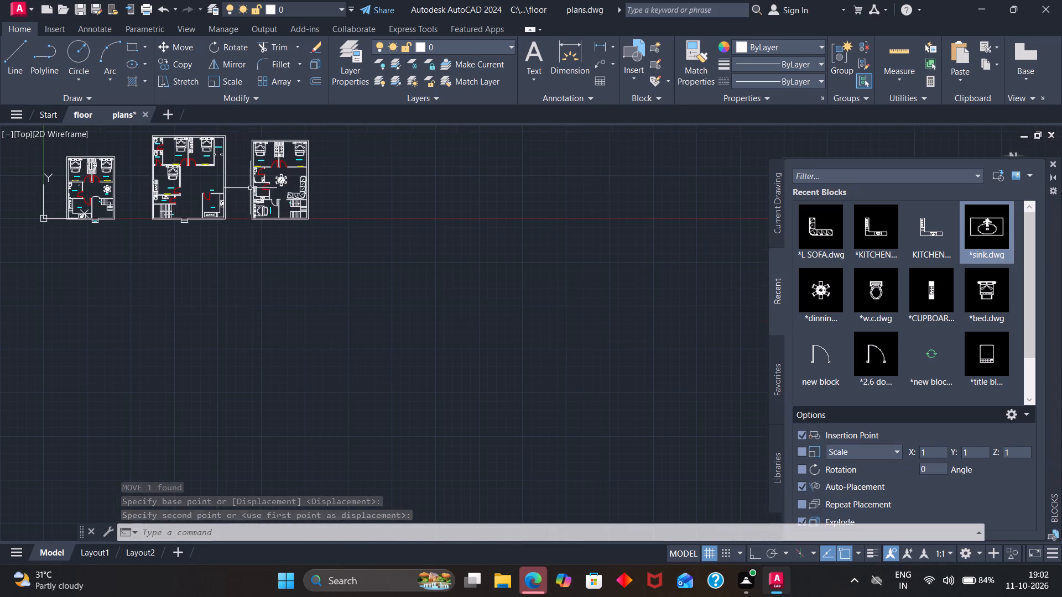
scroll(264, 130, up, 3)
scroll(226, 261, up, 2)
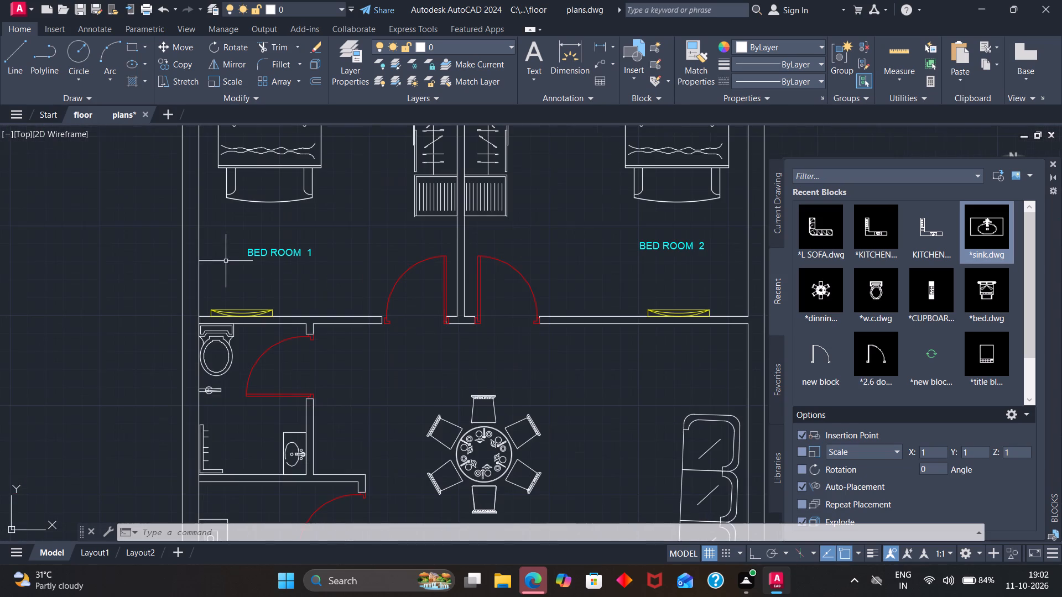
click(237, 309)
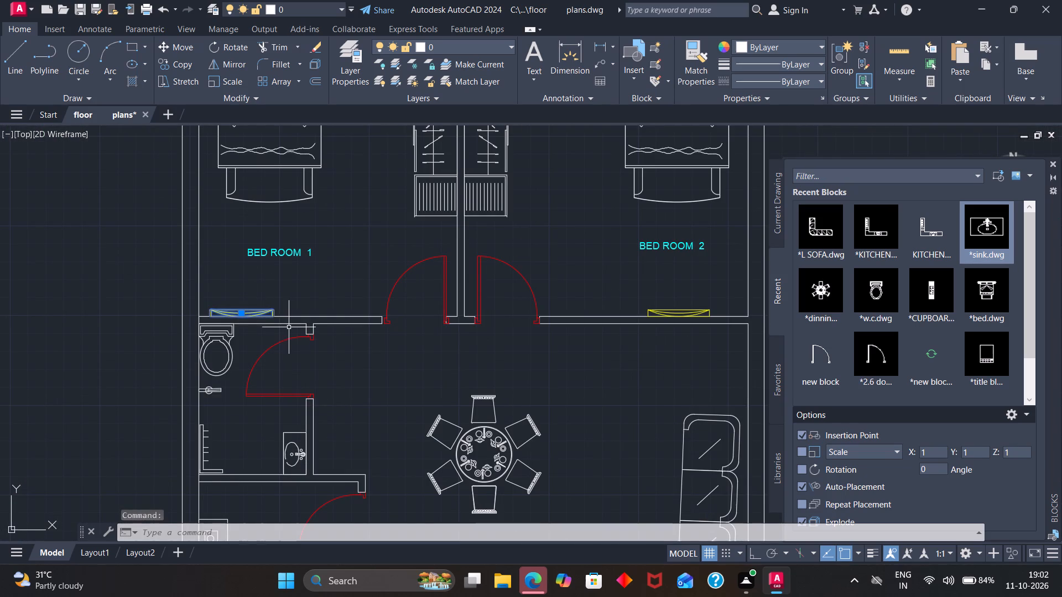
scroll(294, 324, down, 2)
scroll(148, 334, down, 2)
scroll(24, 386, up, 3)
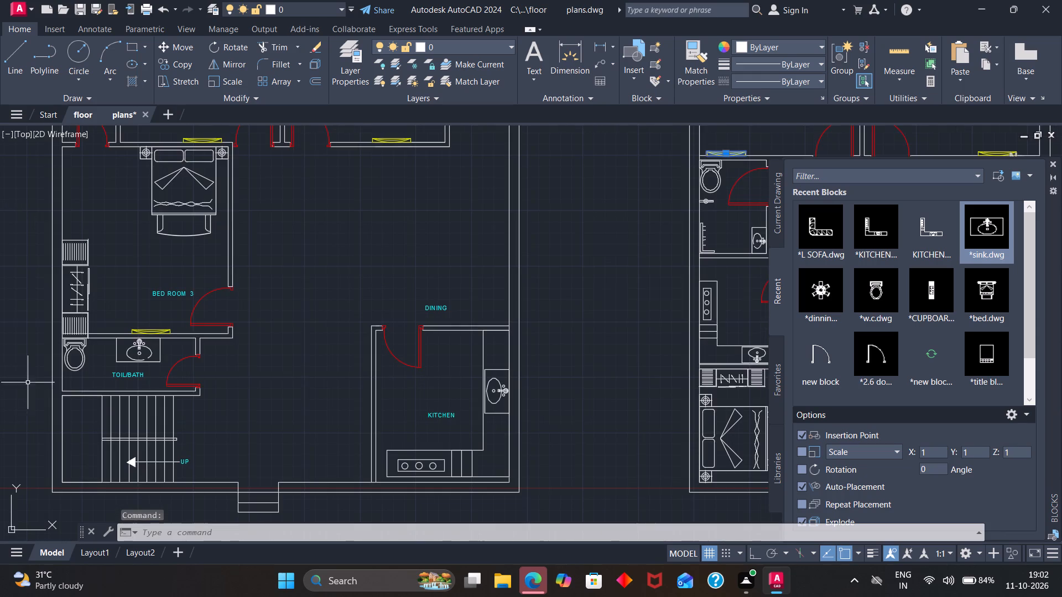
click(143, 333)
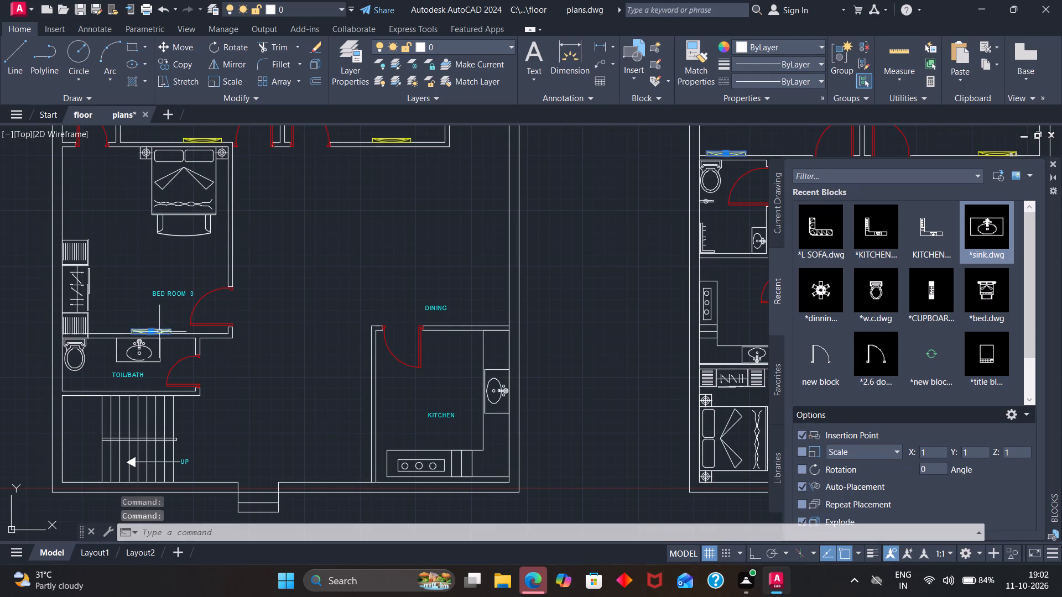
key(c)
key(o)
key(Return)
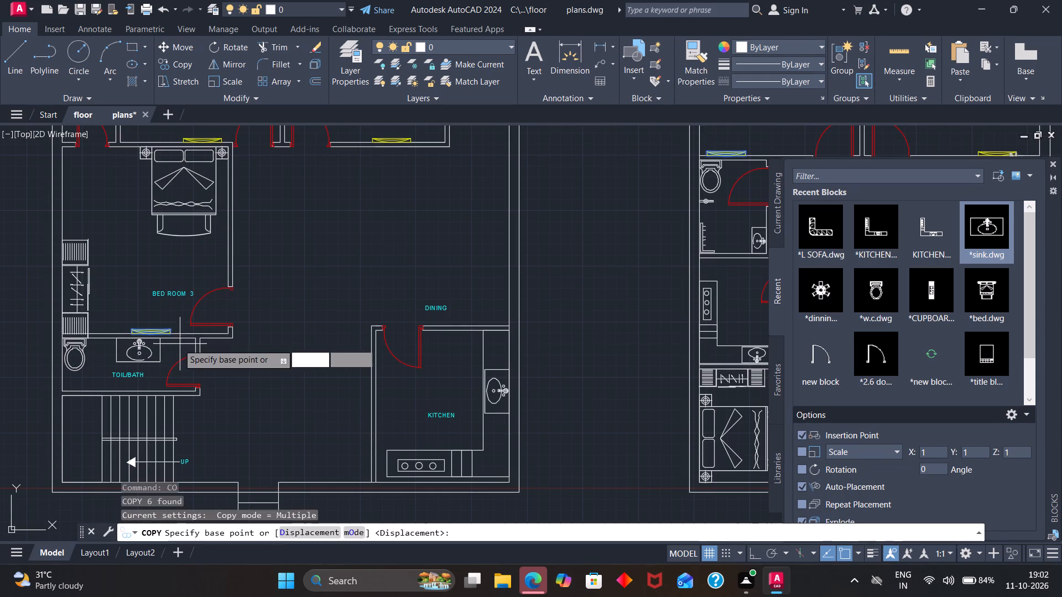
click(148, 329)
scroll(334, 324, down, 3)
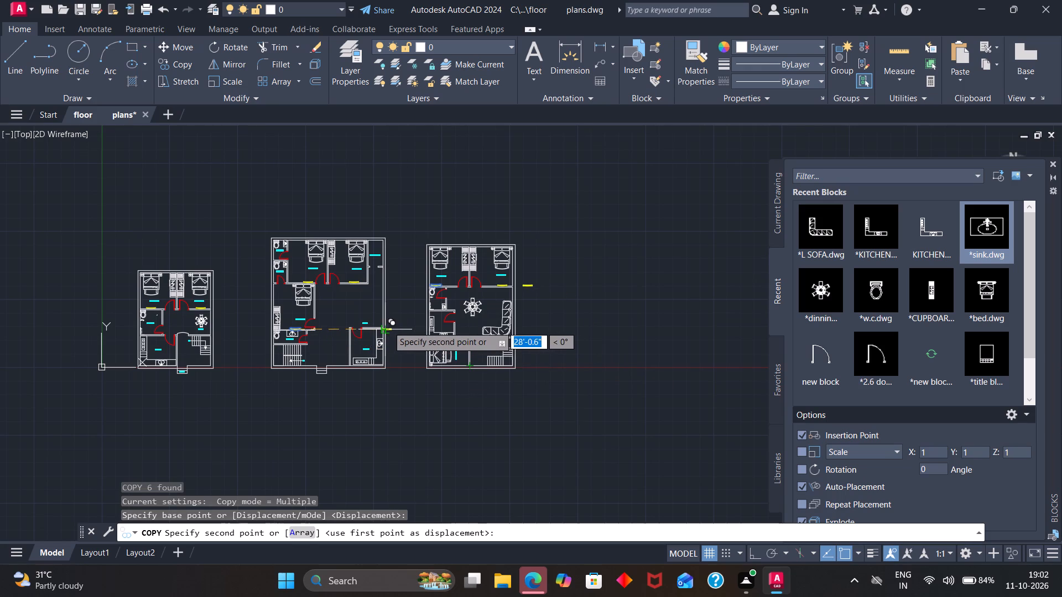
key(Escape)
Copy Bed Room 1's wall TV from the third floor plan into Bed Room 3, beside the room label.
scroll(434, 278, up, 3)
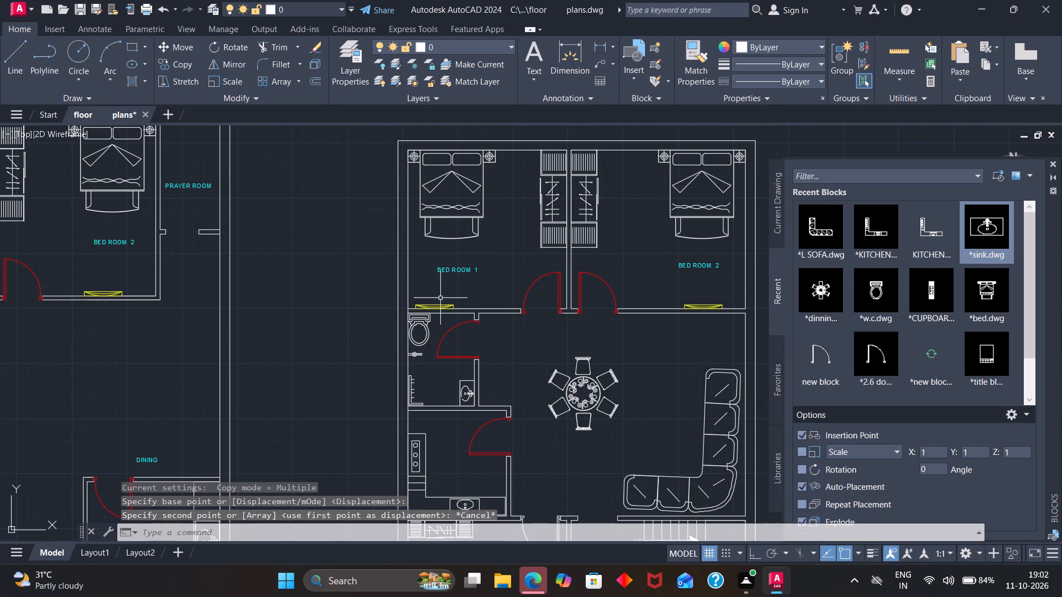
click(433, 305)
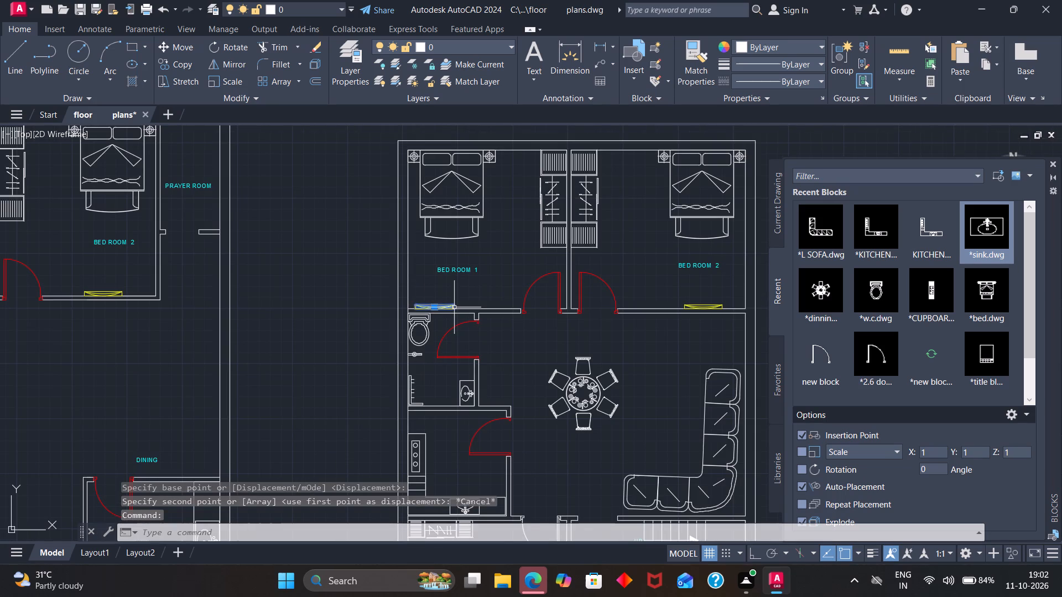
key(c)
key(o)
key(Return)
click(440, 305)
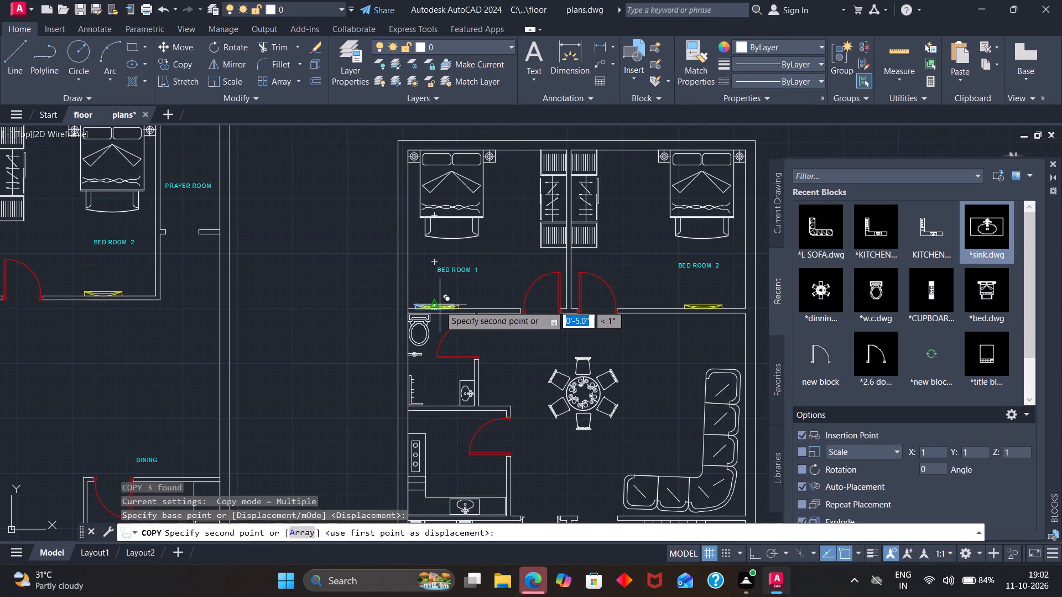
scroll(445, 316, down, 4)
scroll(469, 425, up, 3)
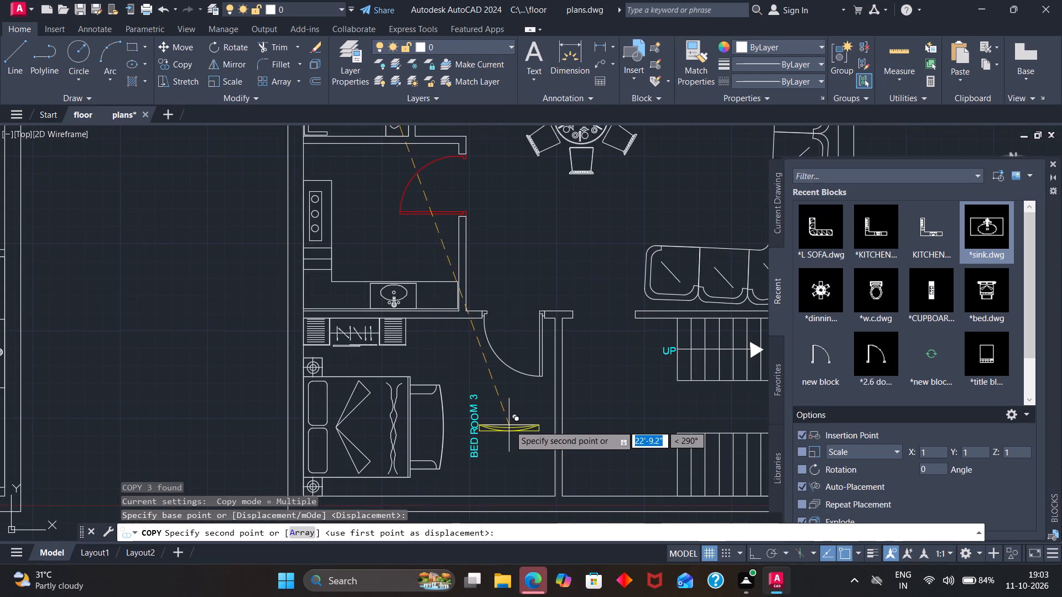
scroll(508, 425, down, 2)
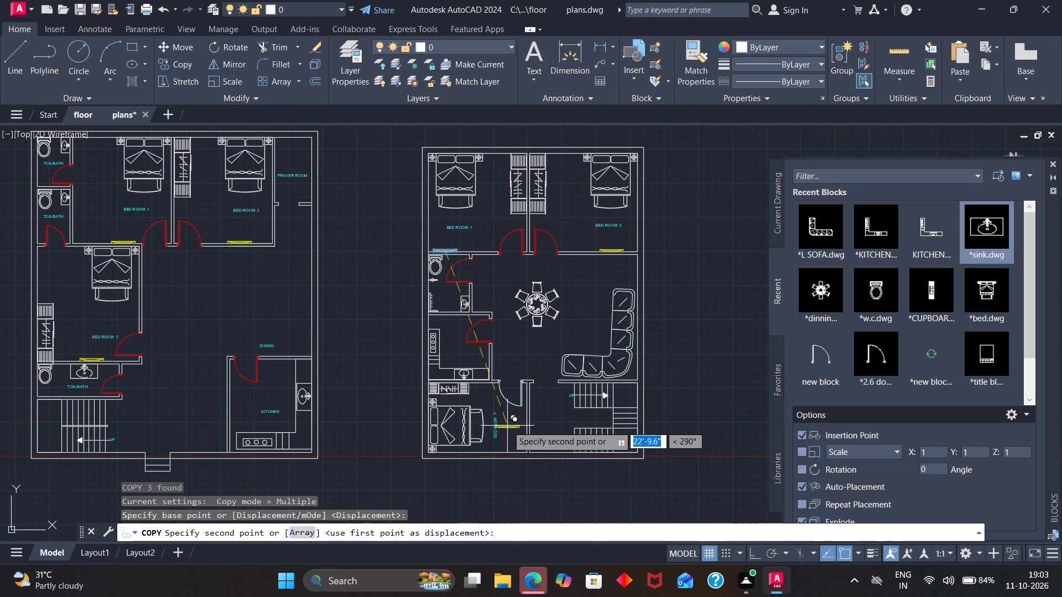
click(507, 426)
key(Escape)
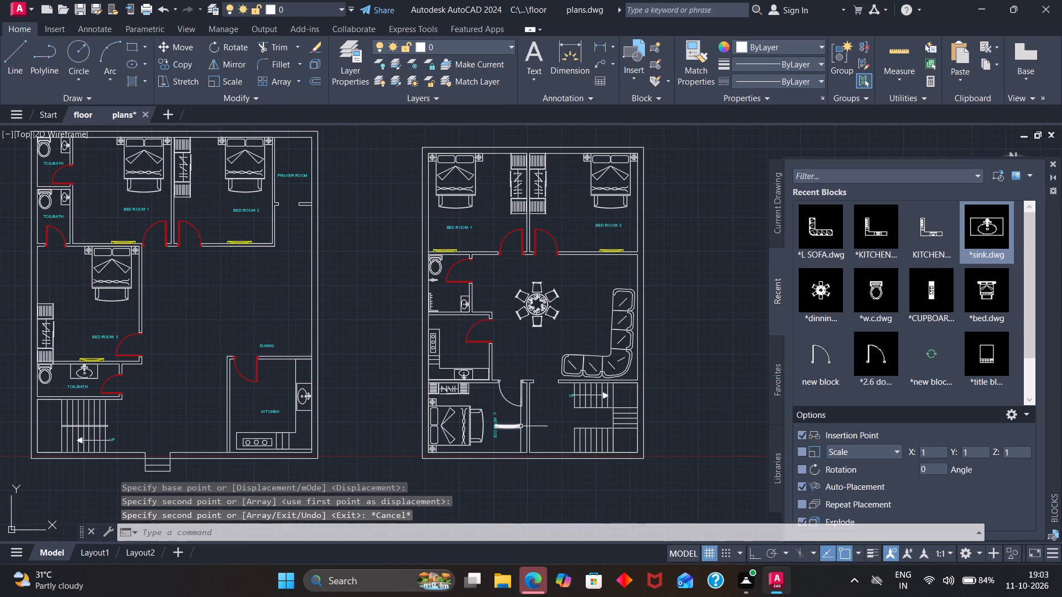
Rotate the copied TV 90° counterclockwise about its upper-right corner so it stands vertically.
scroll(520, 426, up, 4)
click(483, 439)
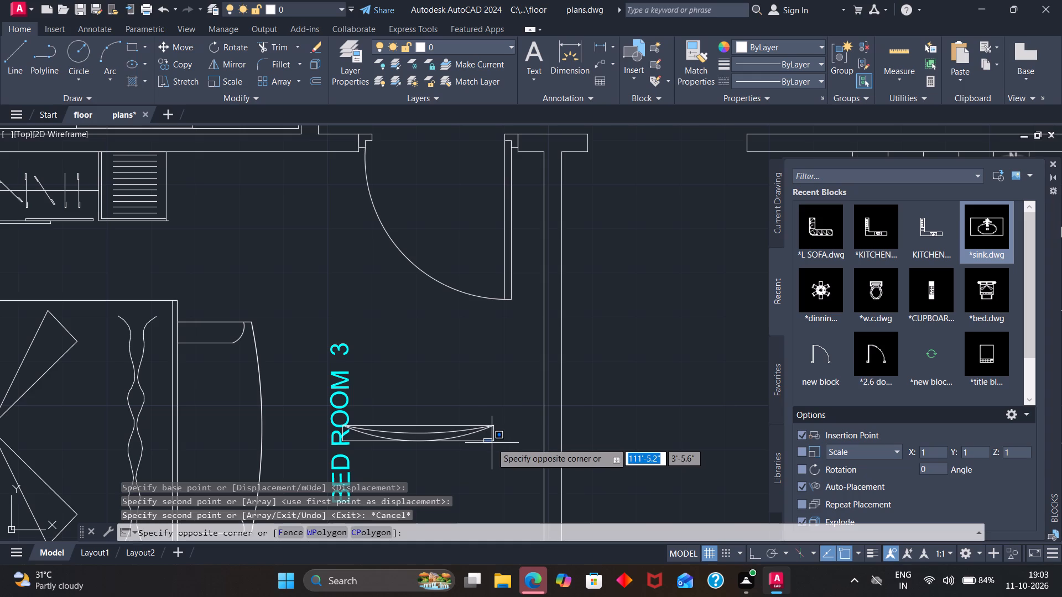
click(471, 428)
key(e)
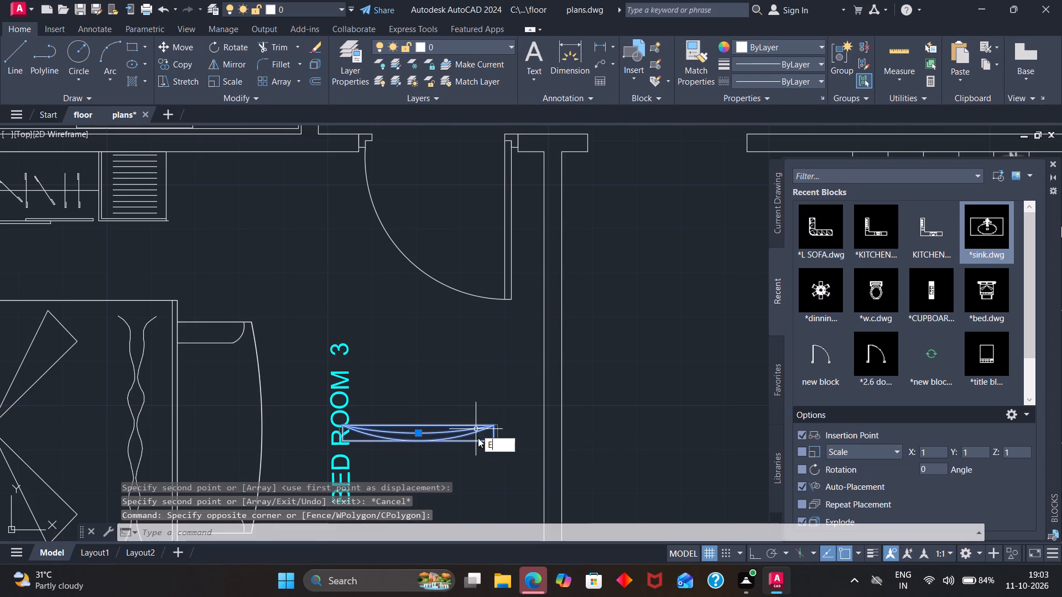
key(BackSpace)
key(r)
key(o)
key(Return)
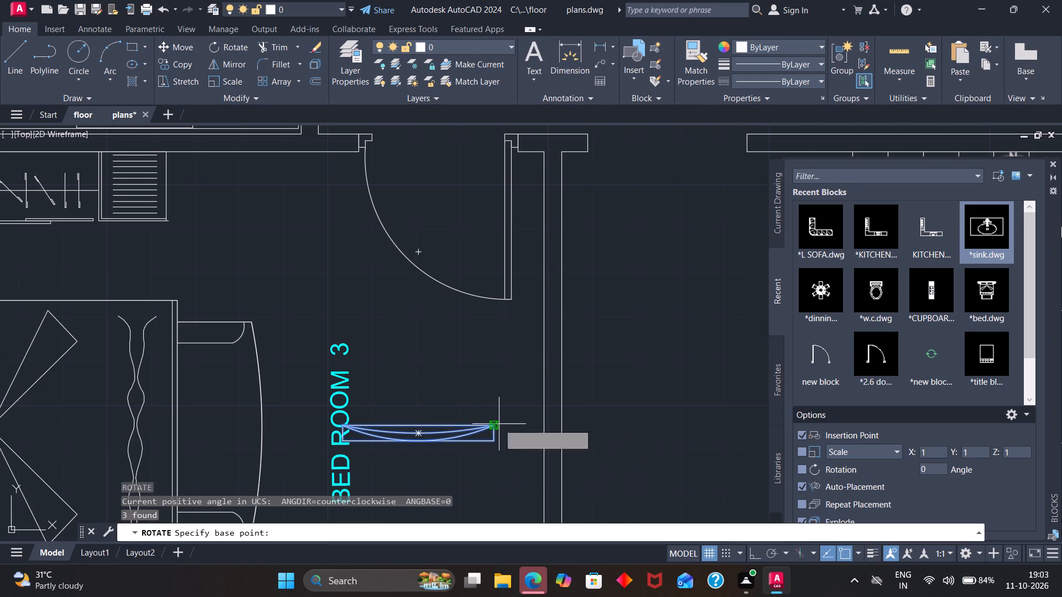
click(495, 426)
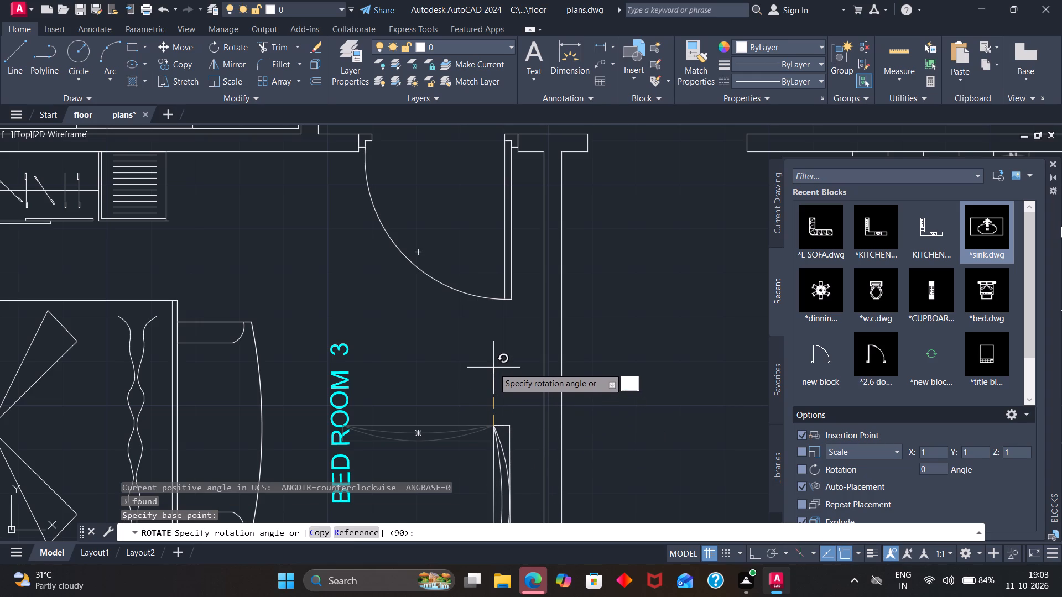
click(493, 368)
Move the vertical TV against the wall between Bed Room 3 and the staircase, facing the bed.
scroll(514, 438, down, 2)
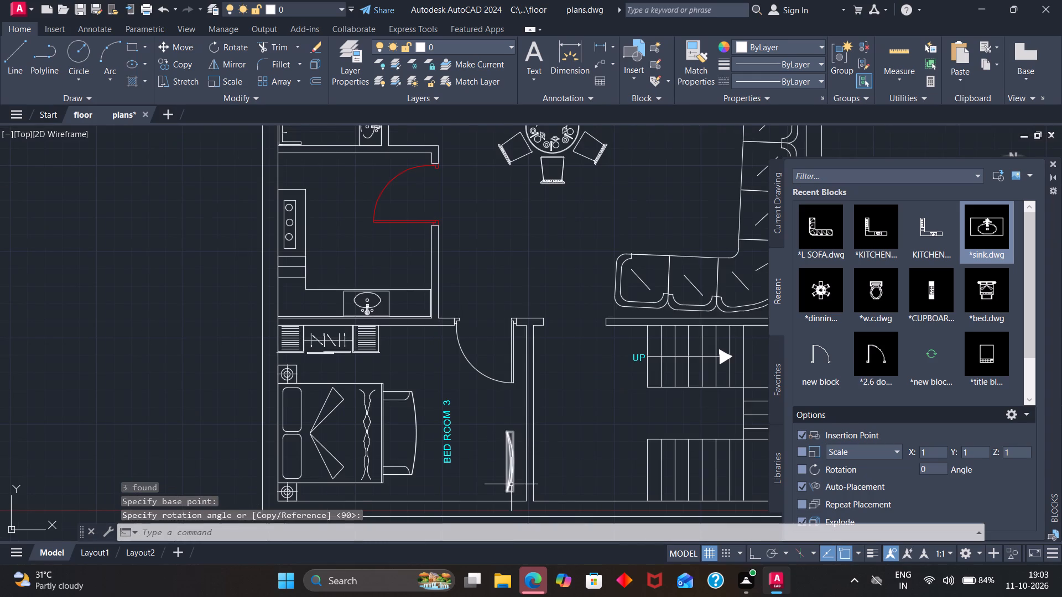
click(511, 484)
key(m)
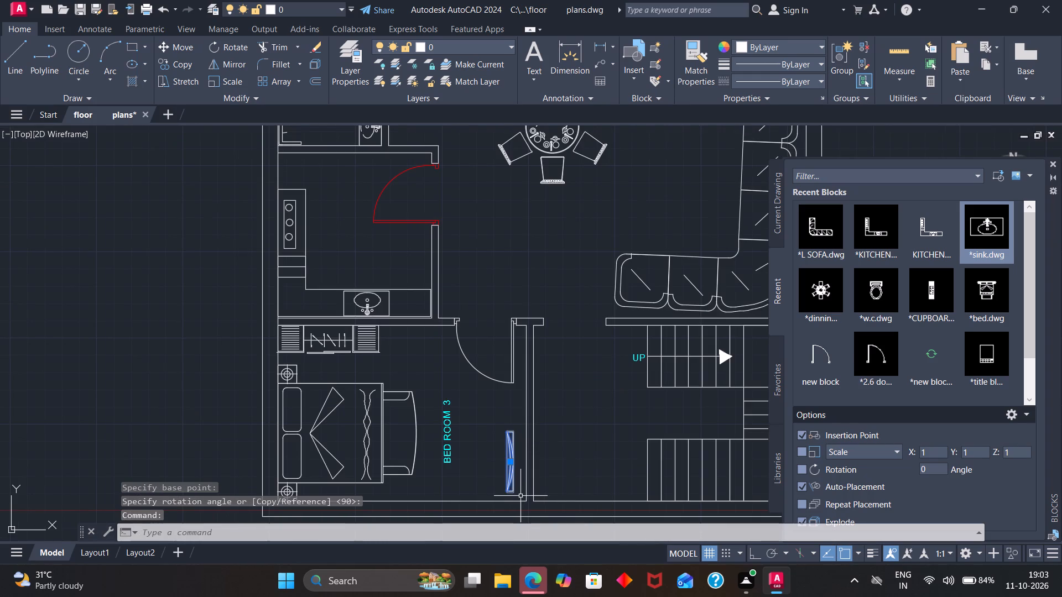
key(Return)
scroll(511, 463, up, 2)
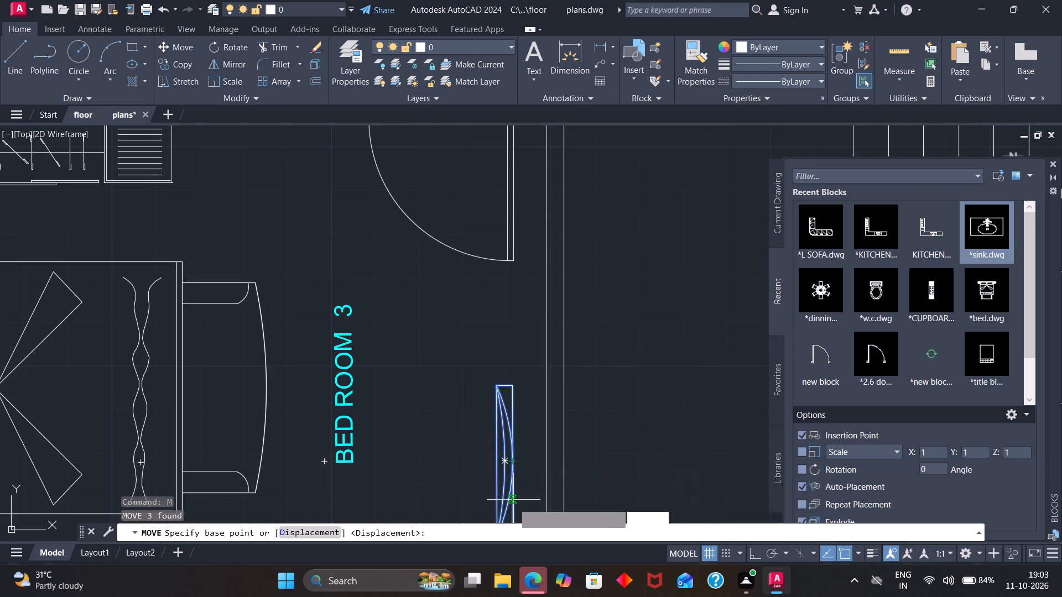
scroll(516, 499, down, 3)
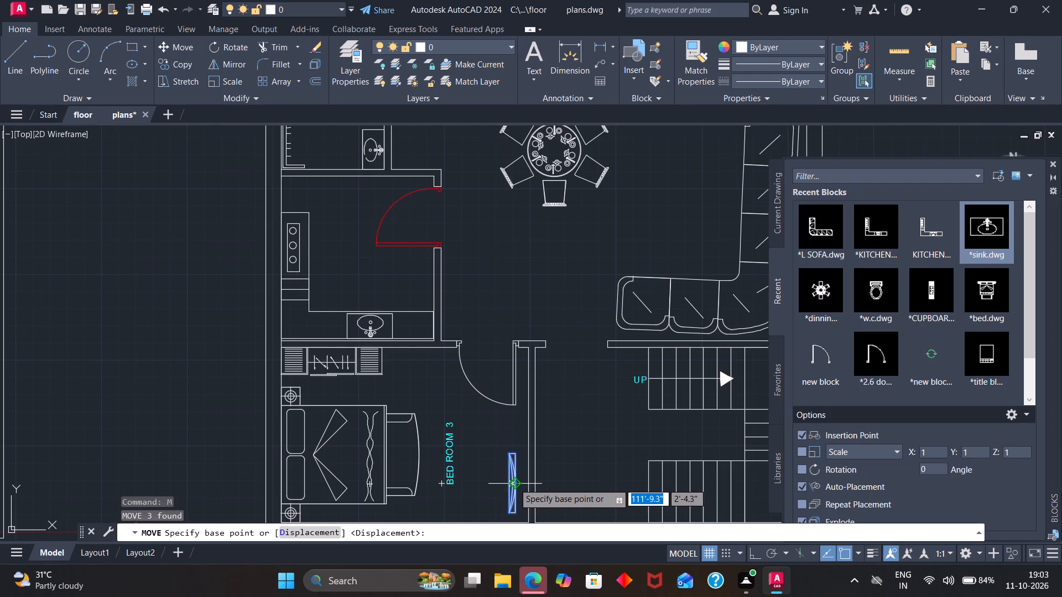
click(514, 483)
scroll(519, 481, up, 2)
click(535, 479)
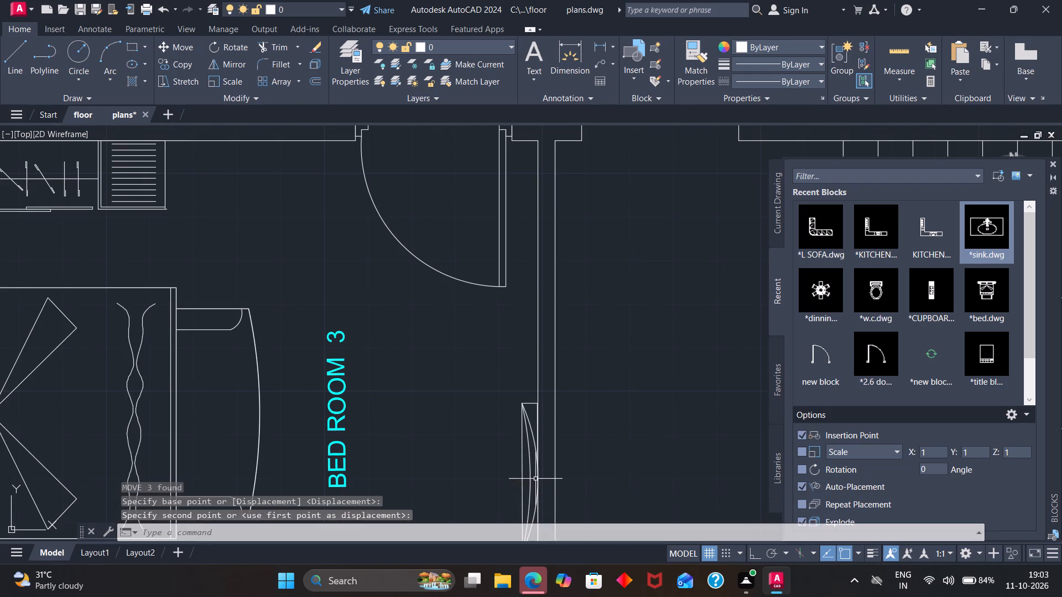
Assign Bed Room 3's new TV to the tv layer and clear the selection.
scroll(575, 448, down, 2)
click(555, 448)
scroll(555, 448, down, 3)
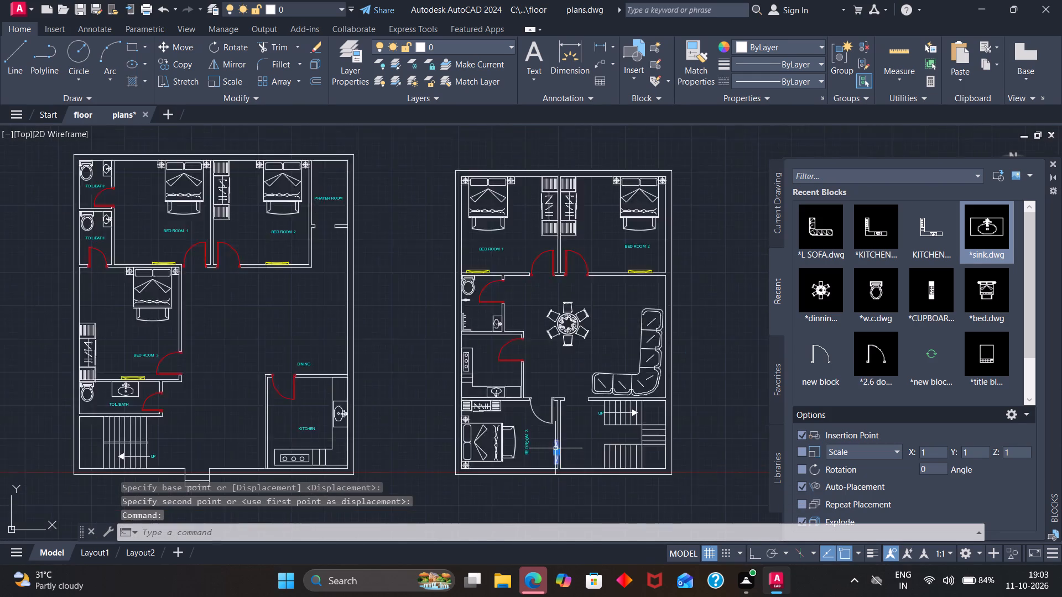
scroll(515, 328, up, 2)
scroll(514, 328, down, 2)
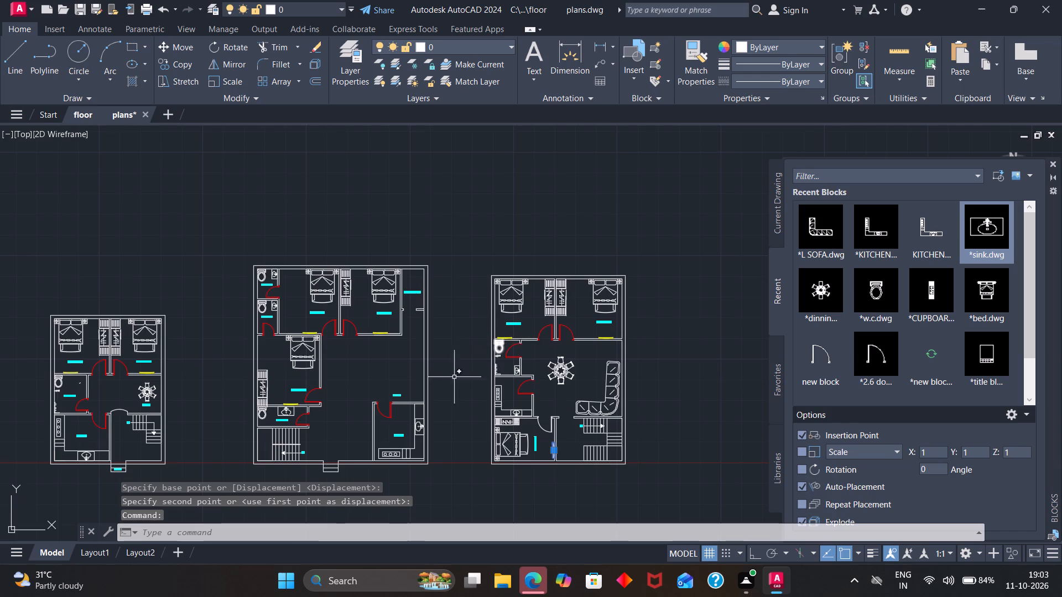
scroll(311, 421, up, 1)
scroll(362, 407, down, 1)
scroll(550, 426, up, 1)
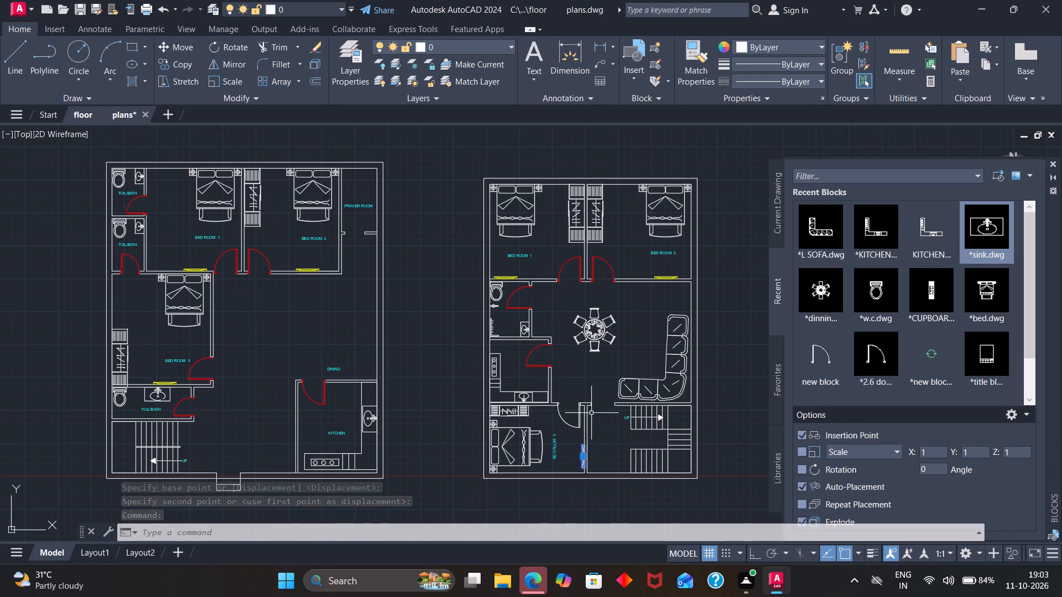
click(510, 44)
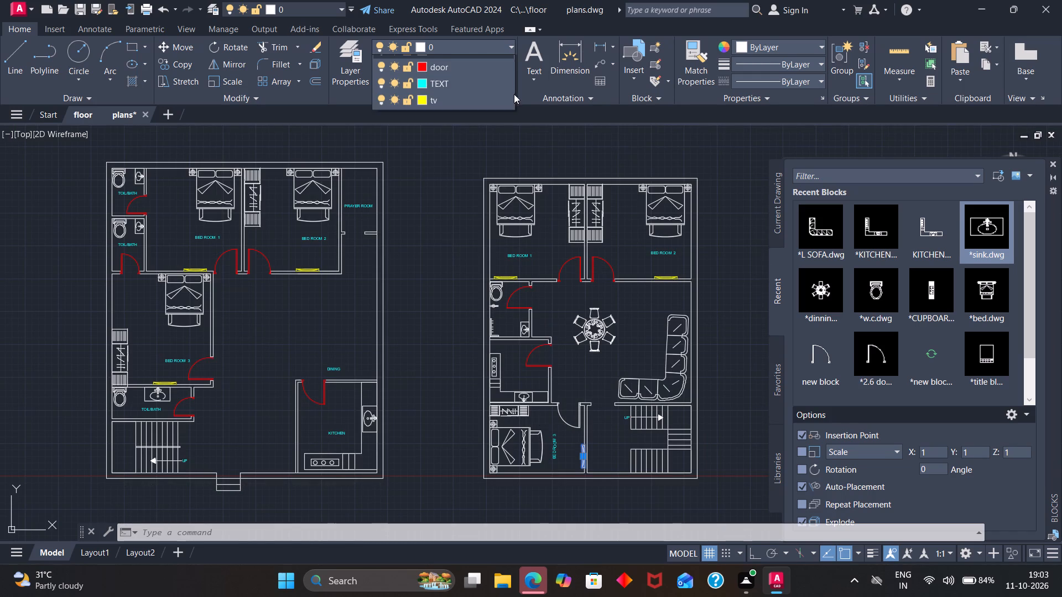
click(423, 112)
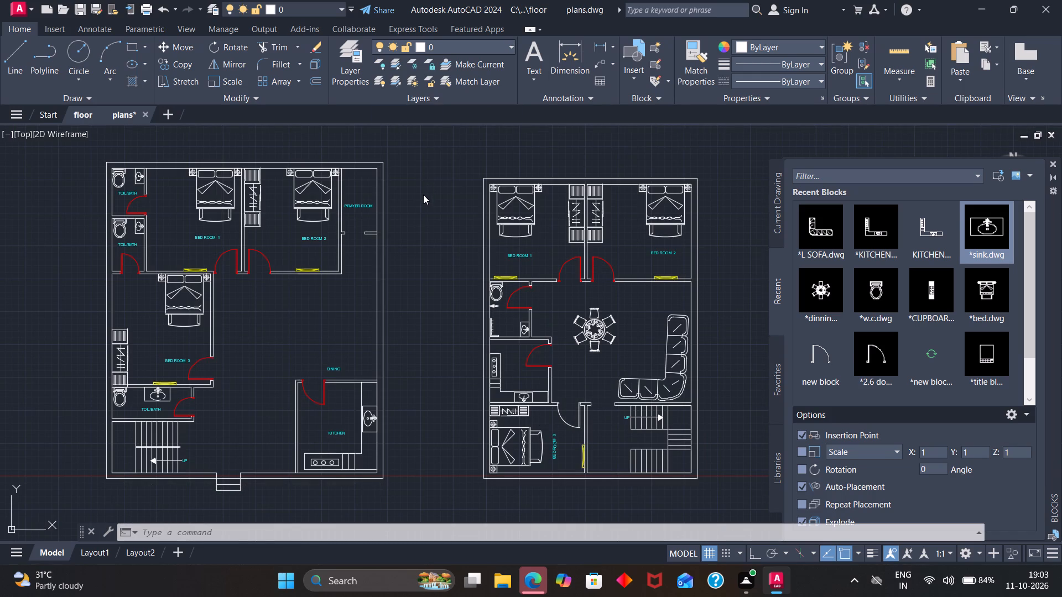
key(Escape)
key(Escape)
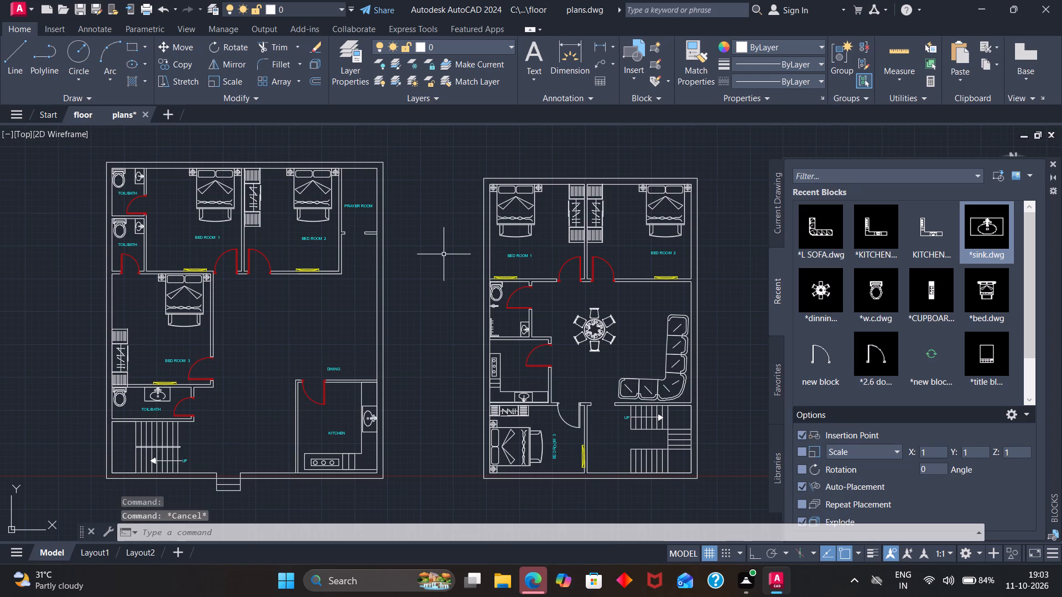
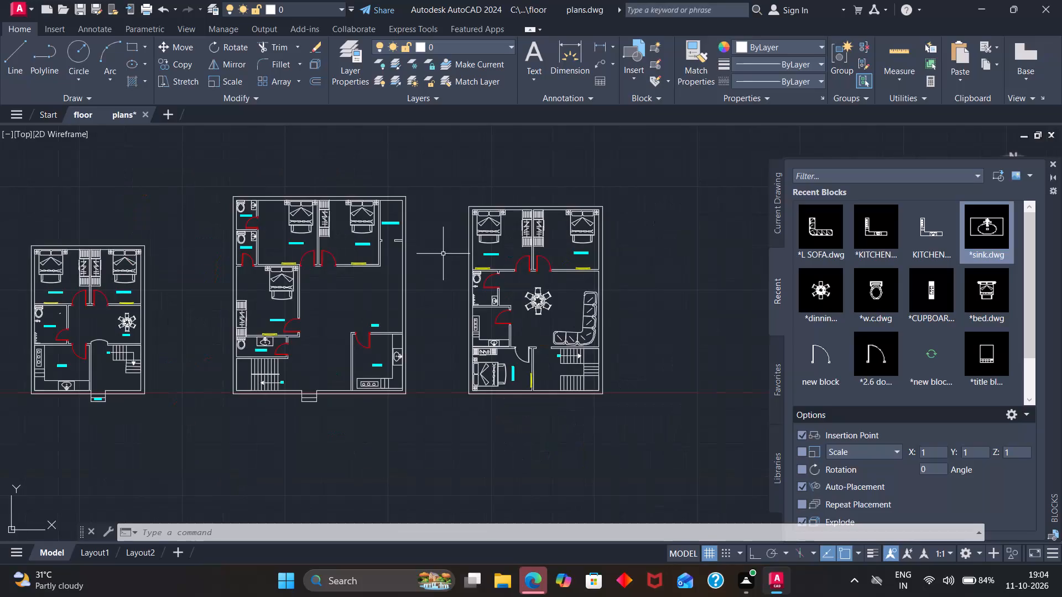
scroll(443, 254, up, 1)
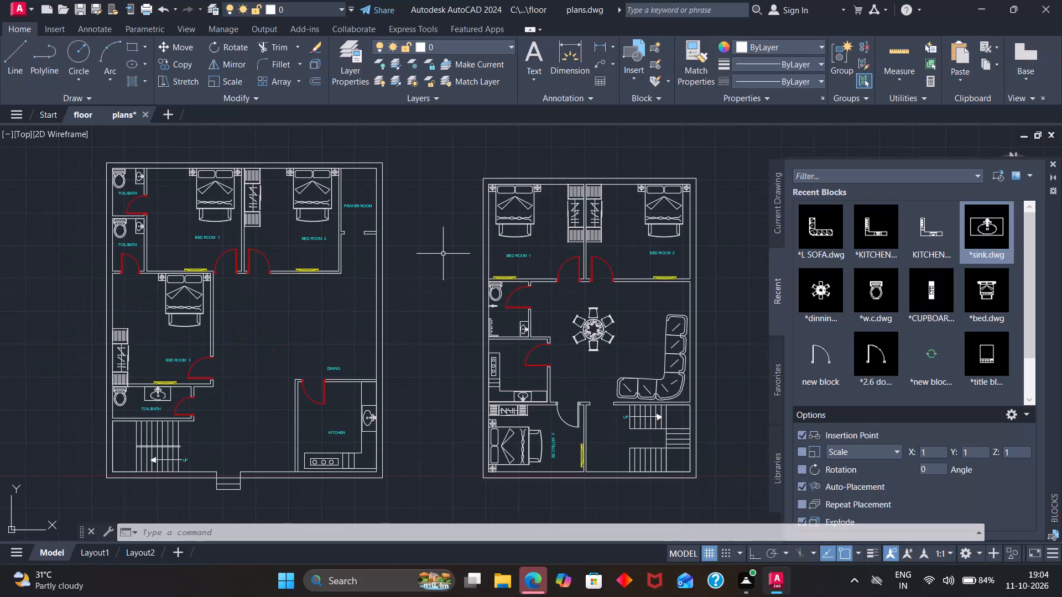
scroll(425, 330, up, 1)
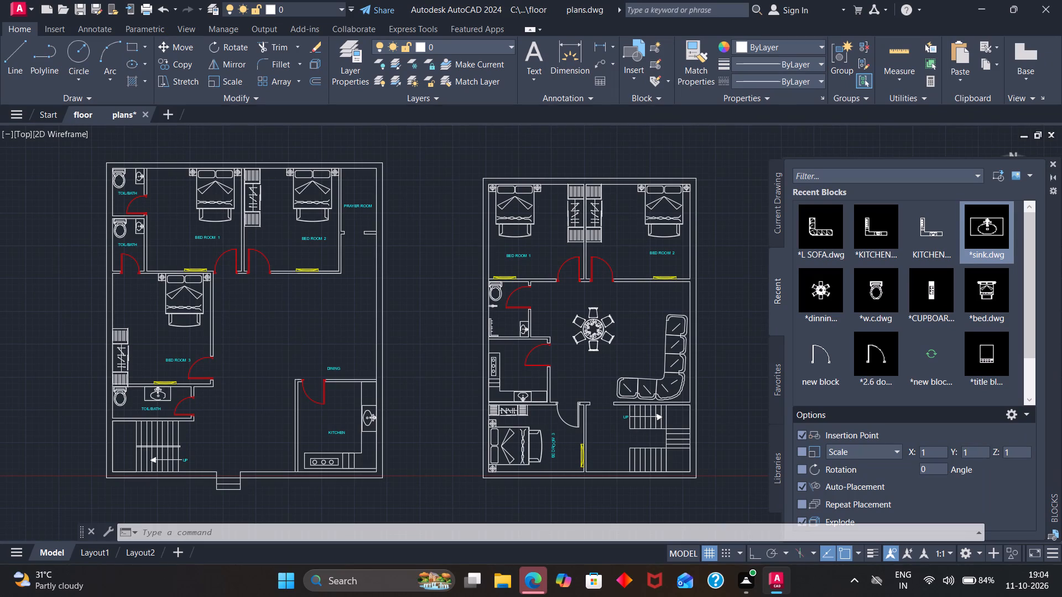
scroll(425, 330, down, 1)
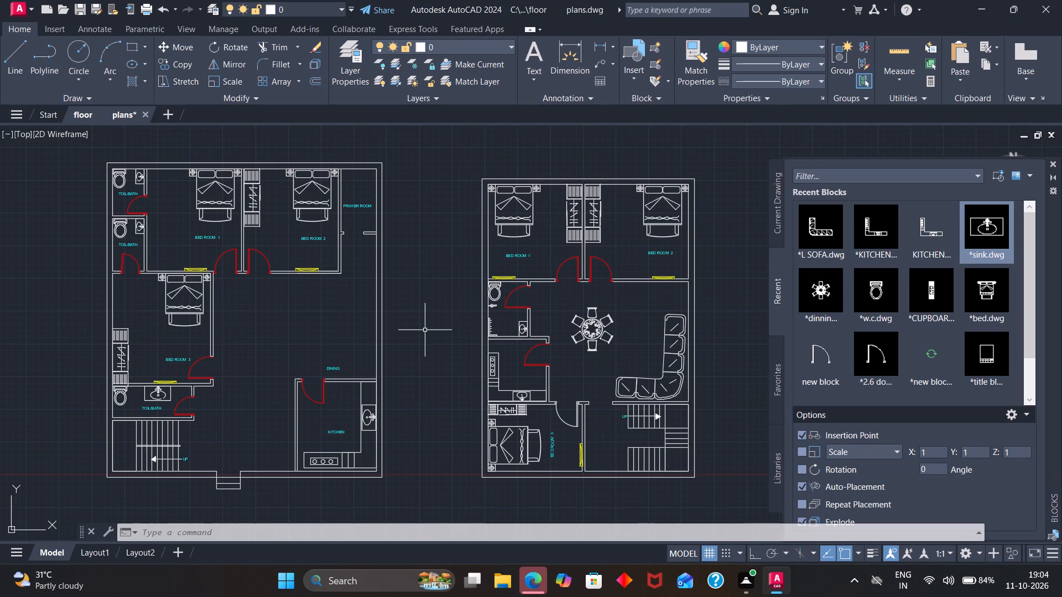
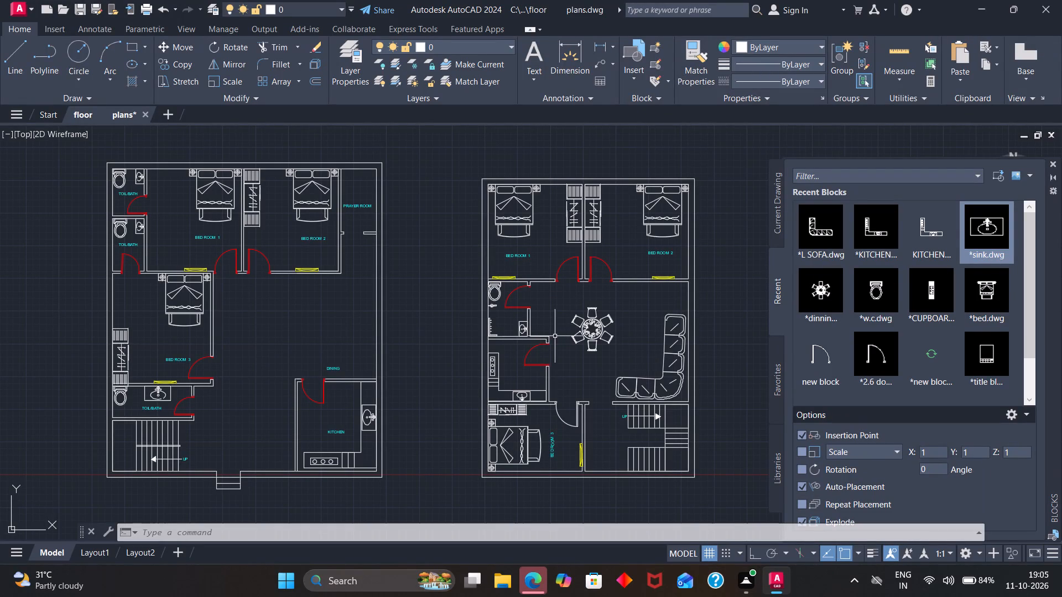
Copy the KITCHEN label from the neighbouring plan into the third floor plan's kitchen, above the sink counter.
scroll(335, 432, up, 1)
click(335, 432)
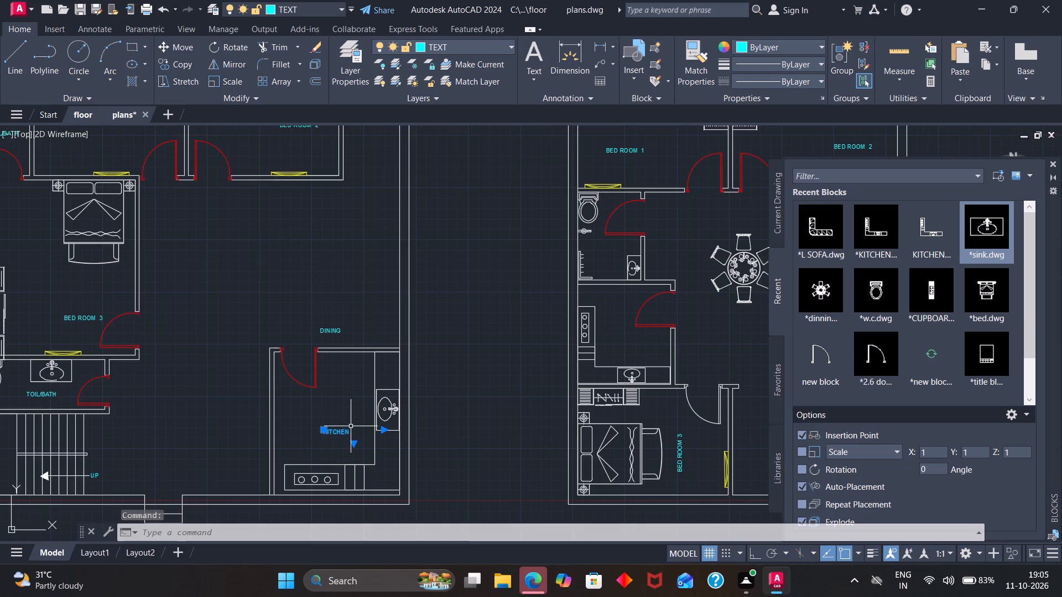
key(c)
key(o)
key(Return)
click(340, 432)
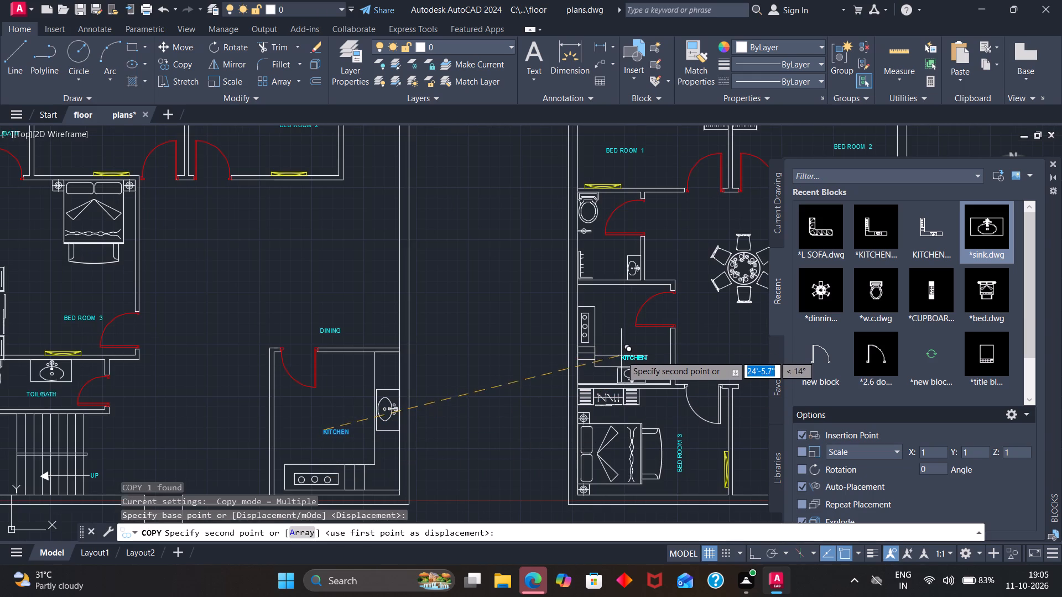
click(616, 339)
scroll(616, 339, down, 1)
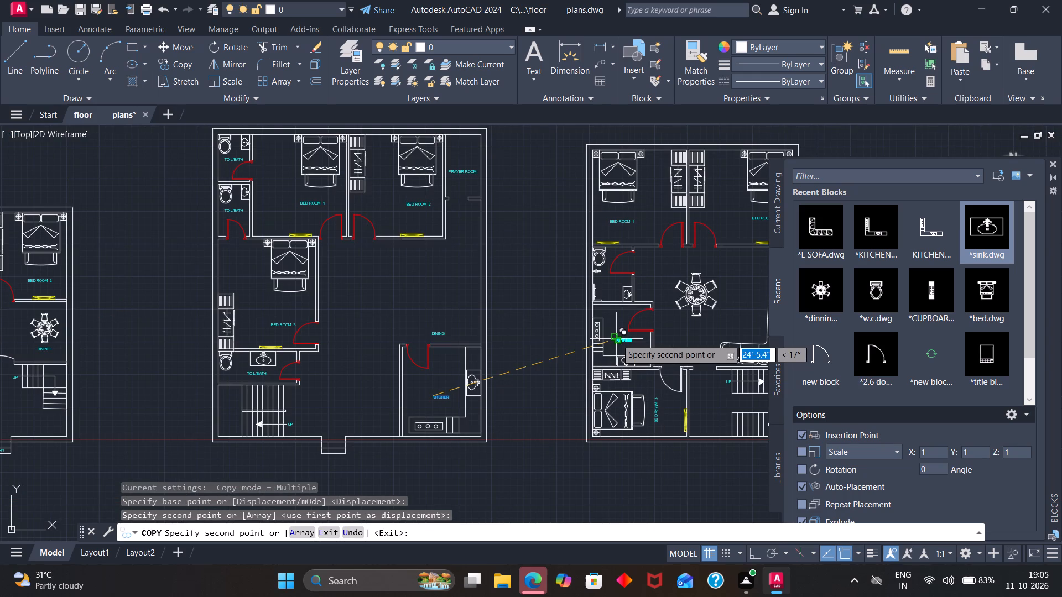
key(Escape)
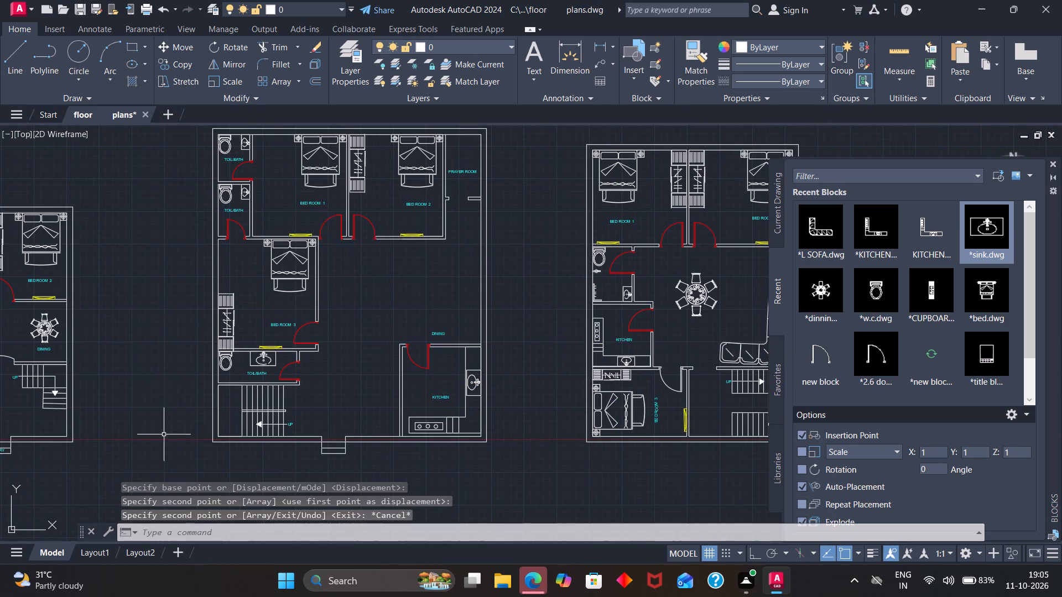
Copy the TOIL/BATH label from below the neighbouring plan's Bed Room 3 into the third floor plan's toilet.
scroll(254, 375, up, 2)
click(253, 370)
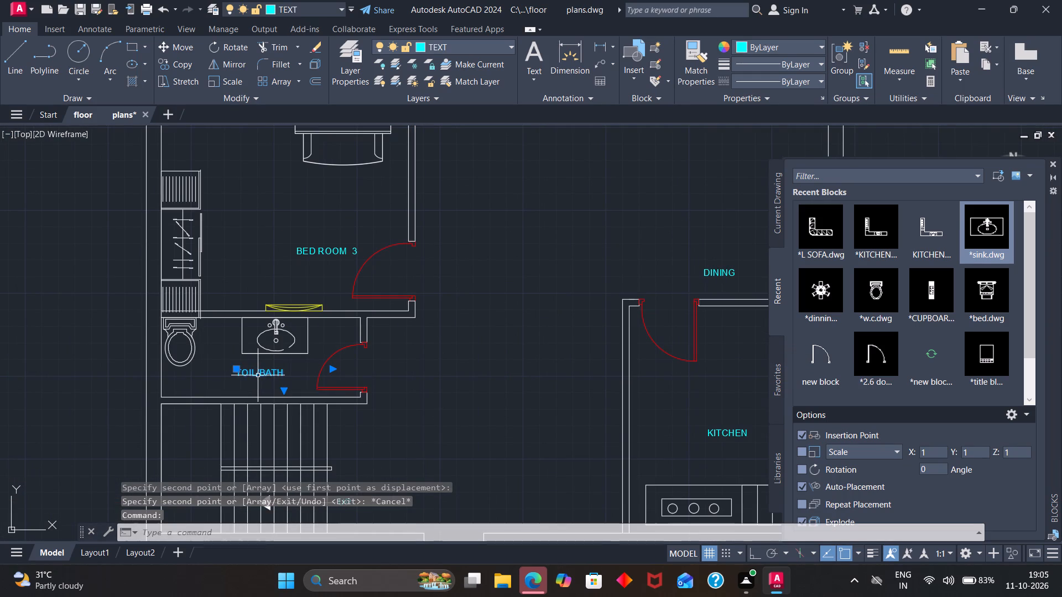
text(CO)
key(Return)
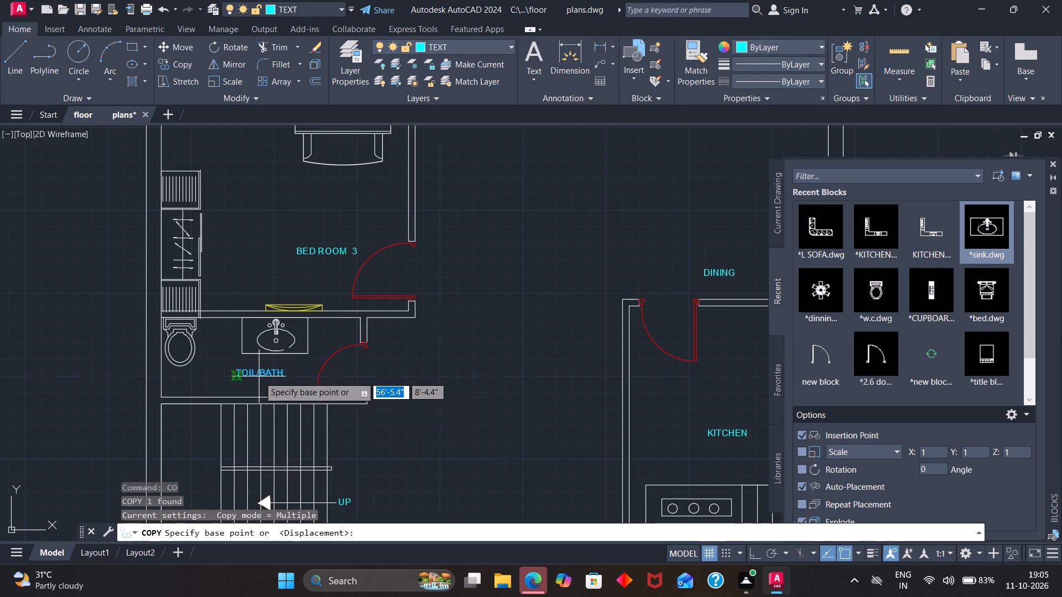
click(259, 375)
scroll(315, 357, down, 3)
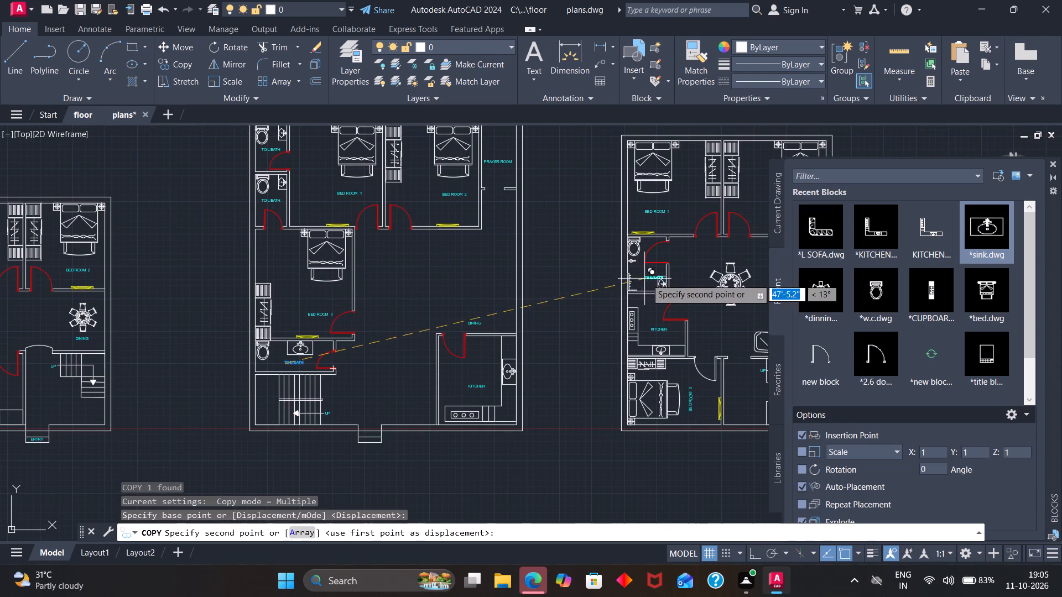
scroll(641, 280, up, 3)
click(621, 260)
scroll(618, 271, down, 3)
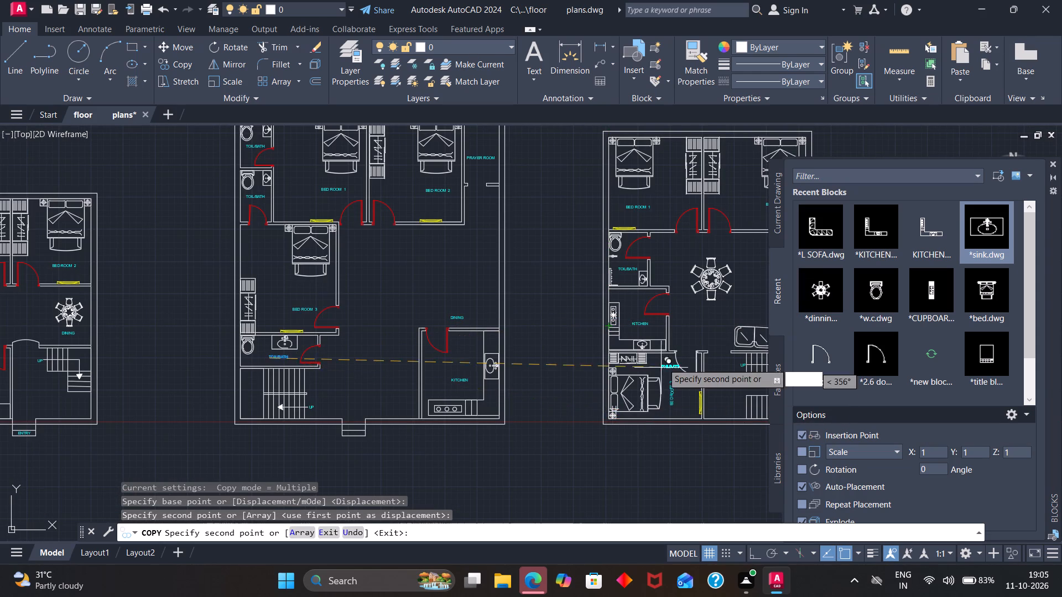
scroll(664, 359, down, 2)
scroll(731, 337, up, 2)
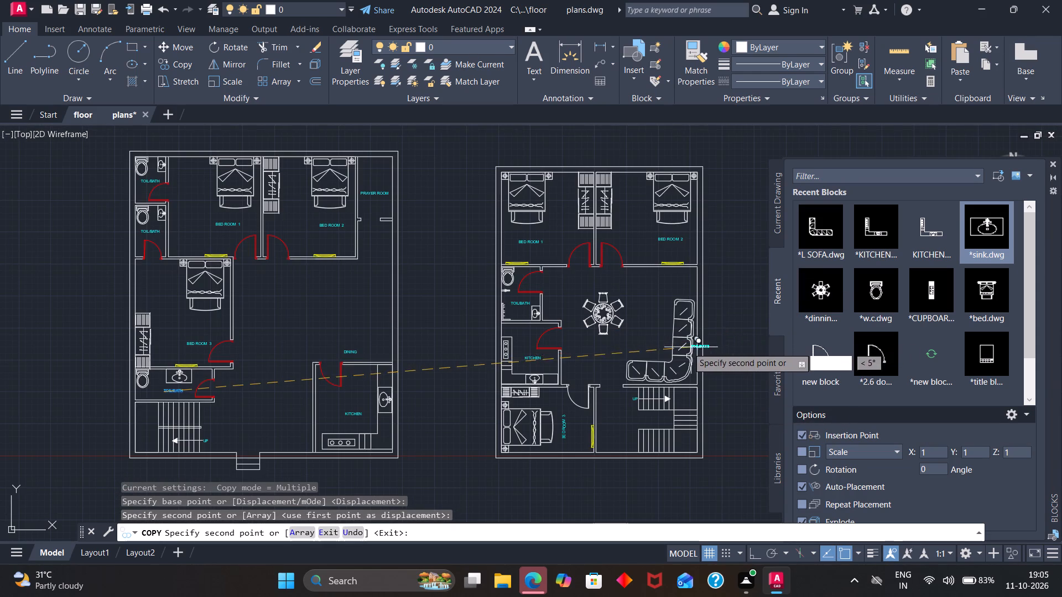
key(Escape)
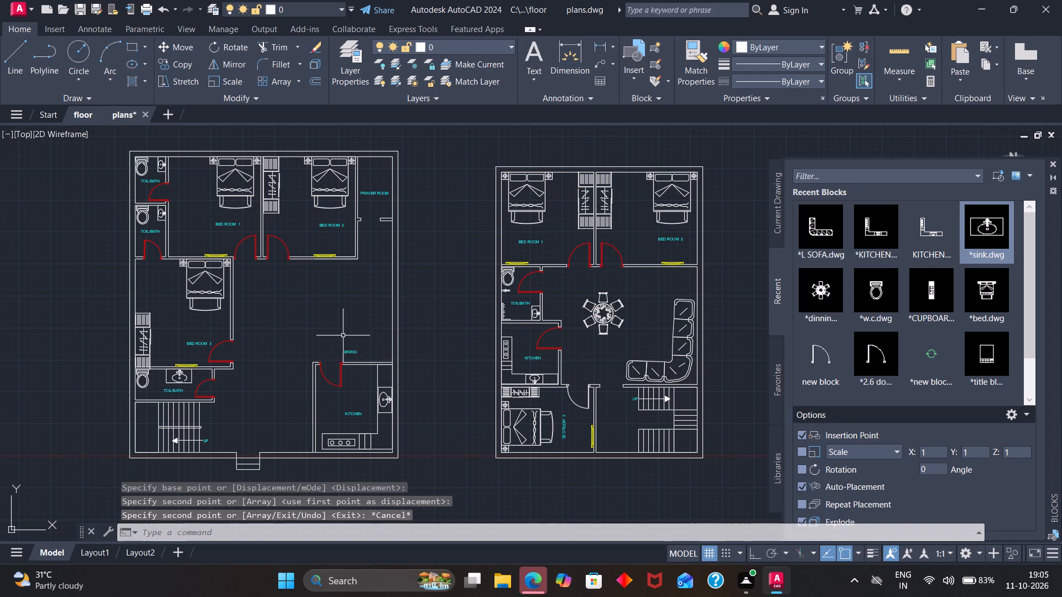
Copy the DINING label from the first plan to below the third plan's dining table and again beside the L-shaped sofa.
scroll(327, 305, down, 1)
scroll(231, 321, down, 1)
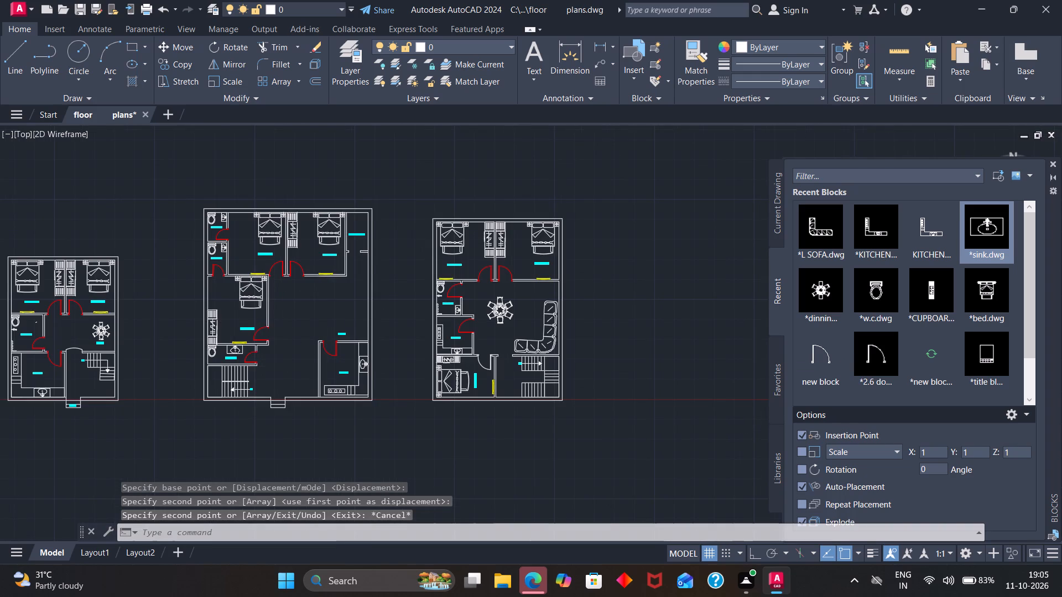
scroll(135, 325, up, 3)
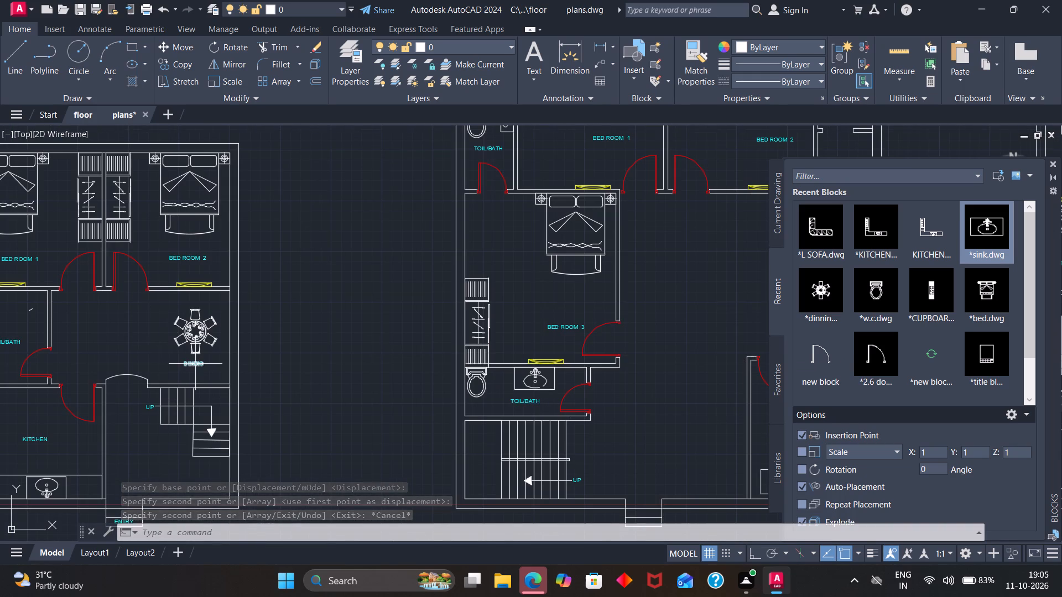
click(195, 364)
key(c)
key(o)
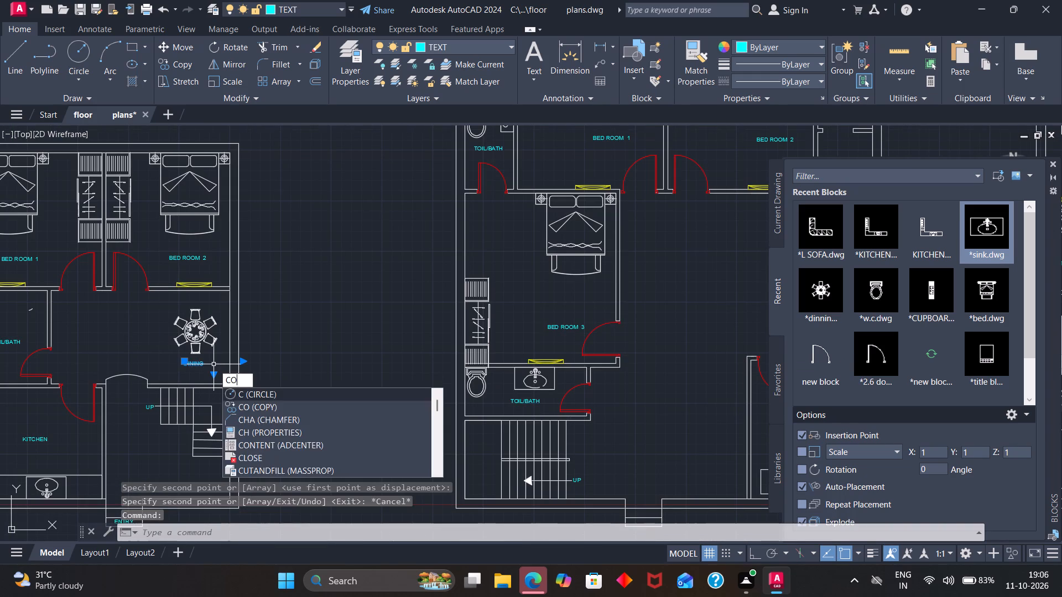
key(Return)
click(197, 365)
scroll(231, 353, down, 3)
scroll(477, 349, up, 3)
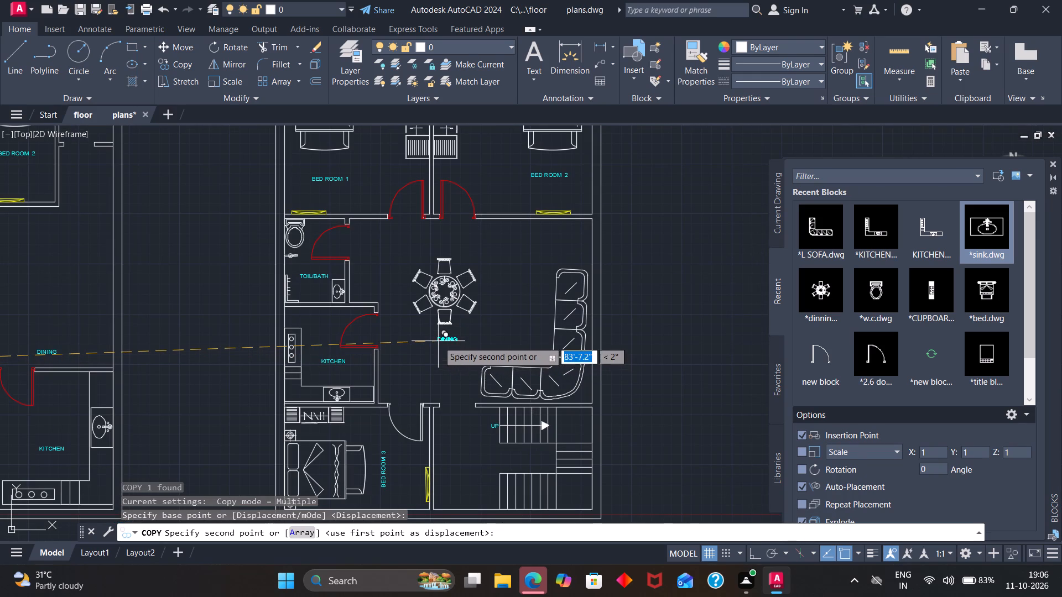
click(438, 341)
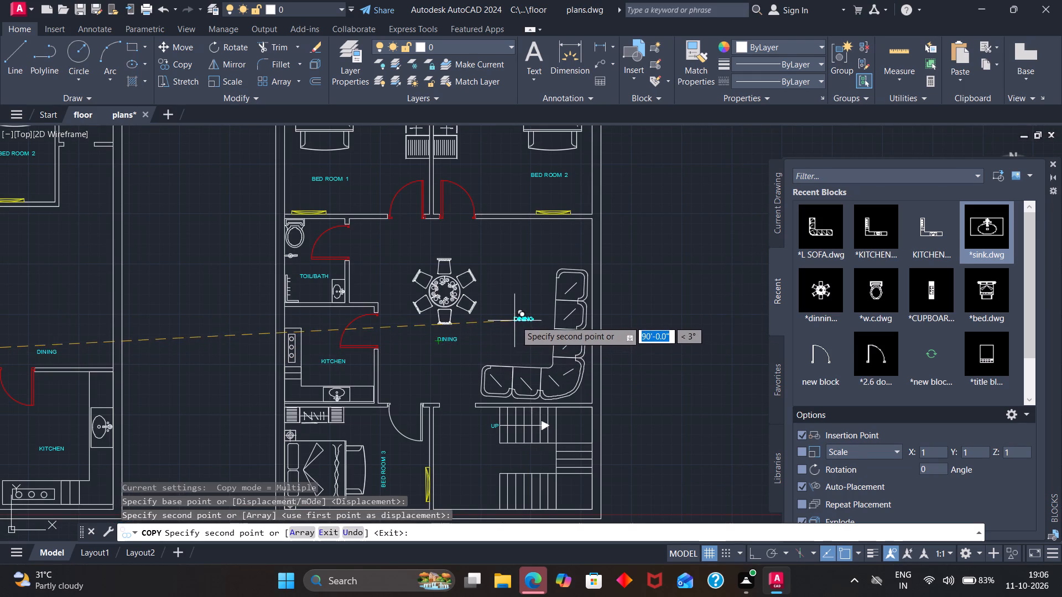
click(517, 329)
key(Escape)
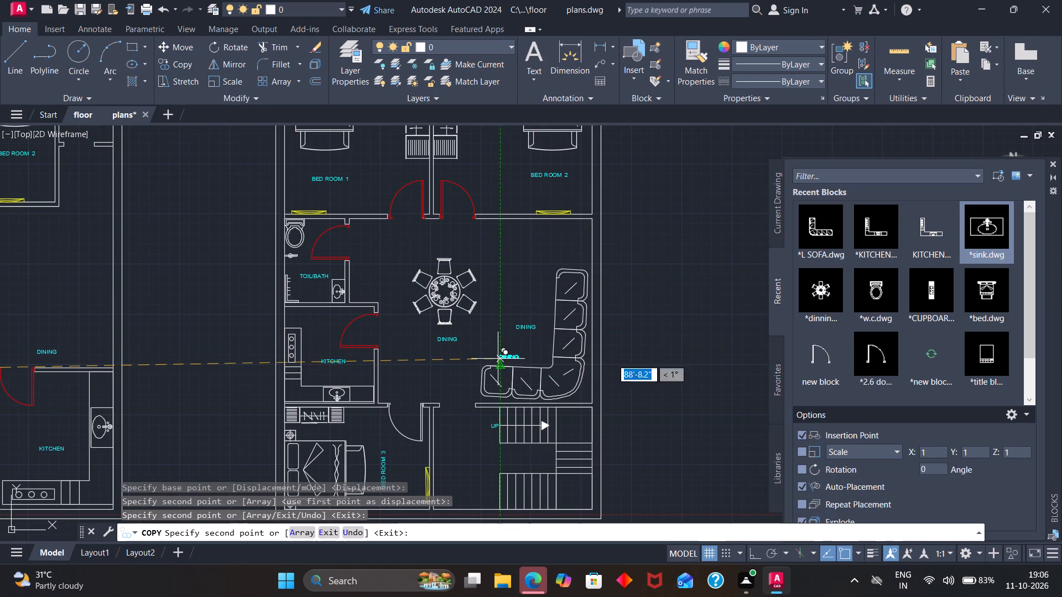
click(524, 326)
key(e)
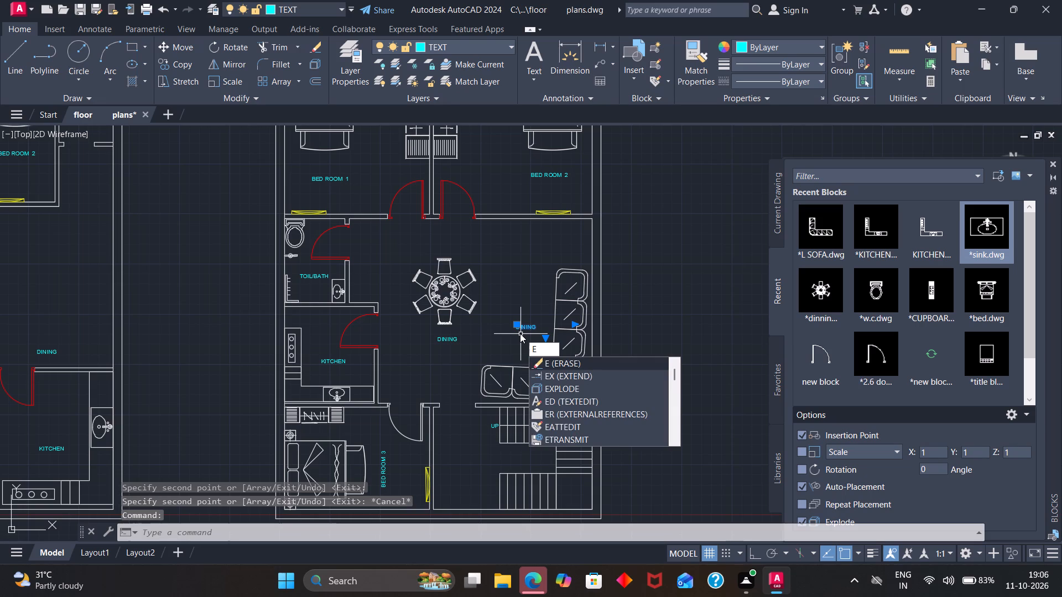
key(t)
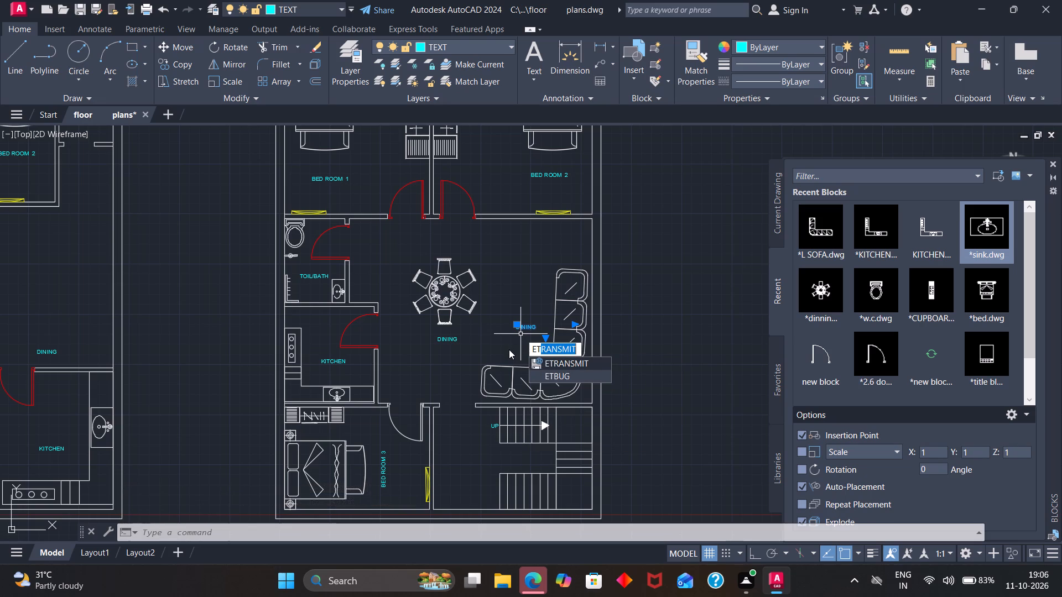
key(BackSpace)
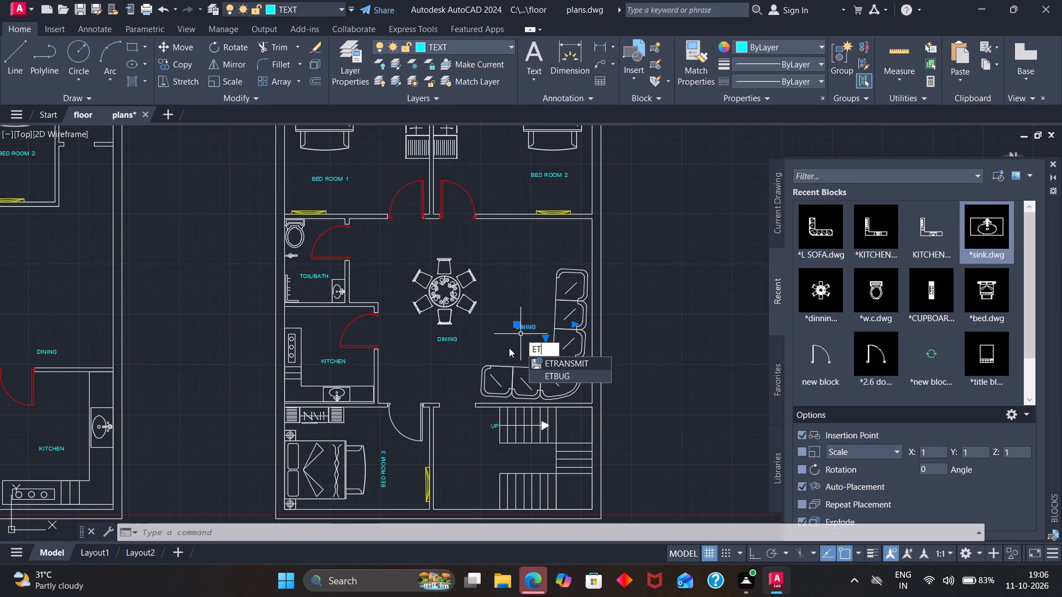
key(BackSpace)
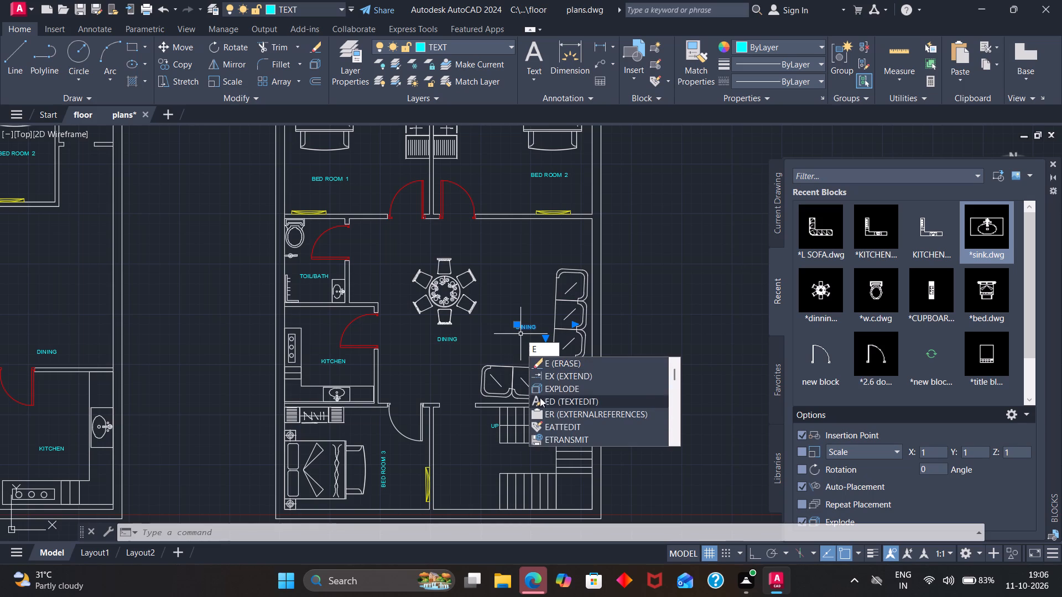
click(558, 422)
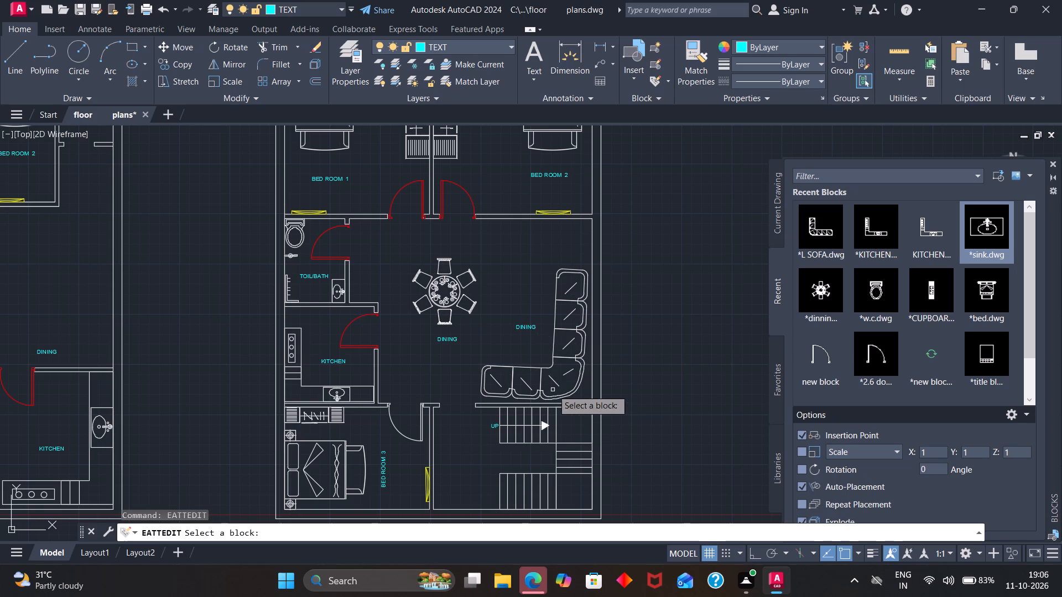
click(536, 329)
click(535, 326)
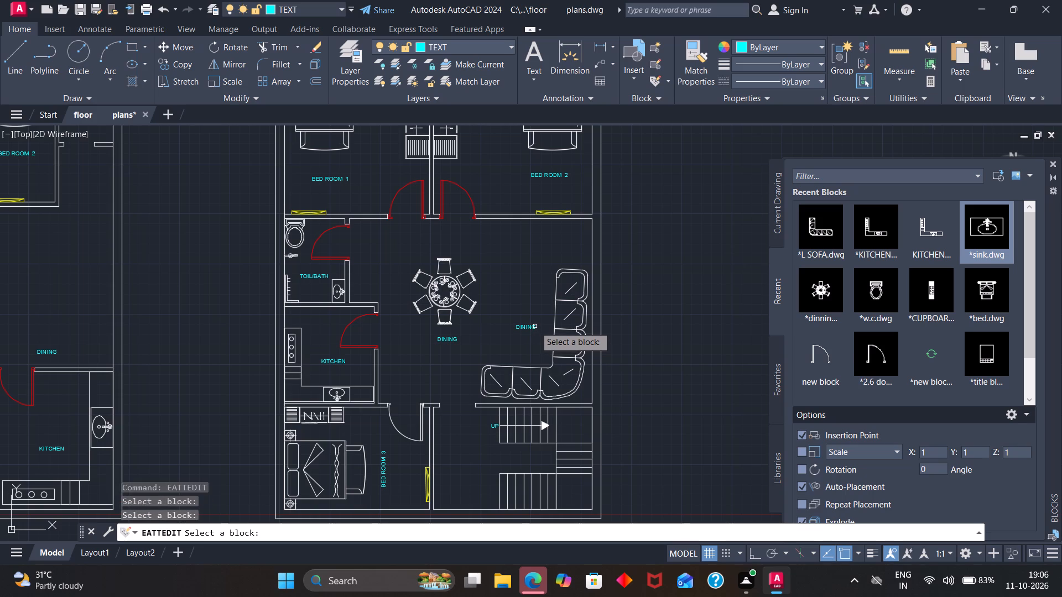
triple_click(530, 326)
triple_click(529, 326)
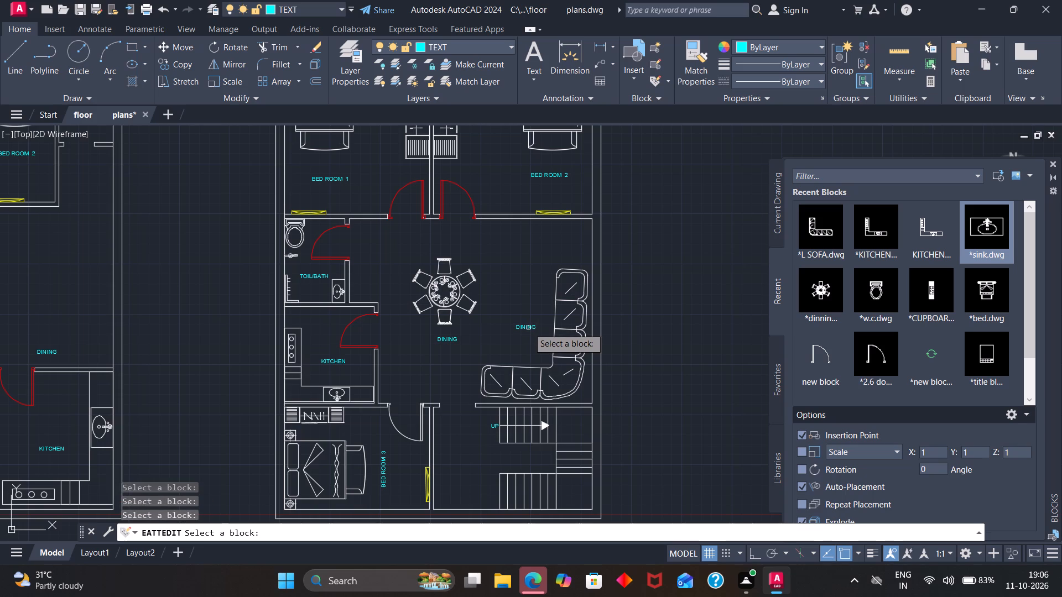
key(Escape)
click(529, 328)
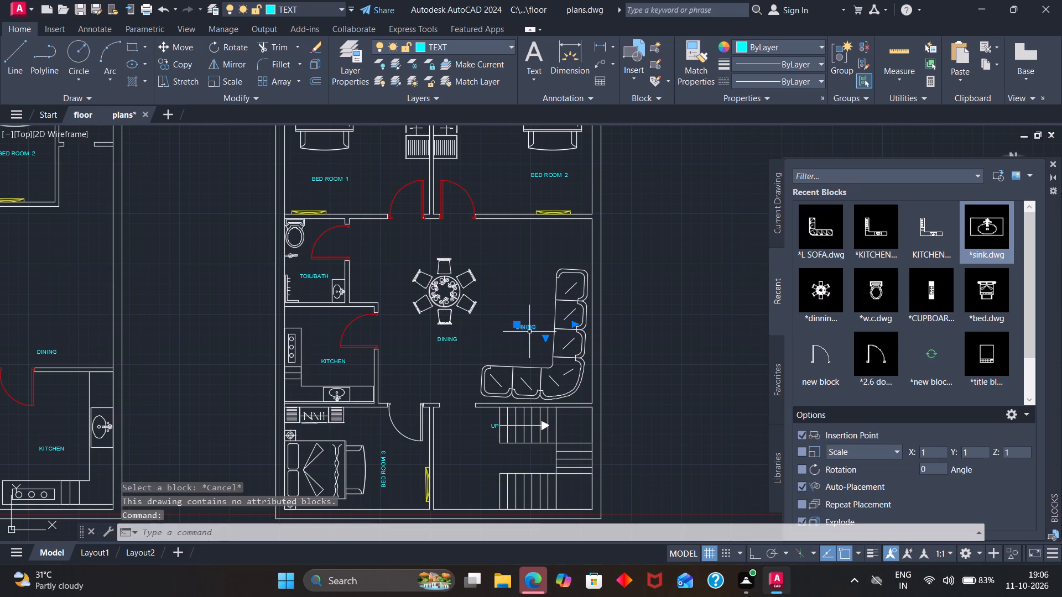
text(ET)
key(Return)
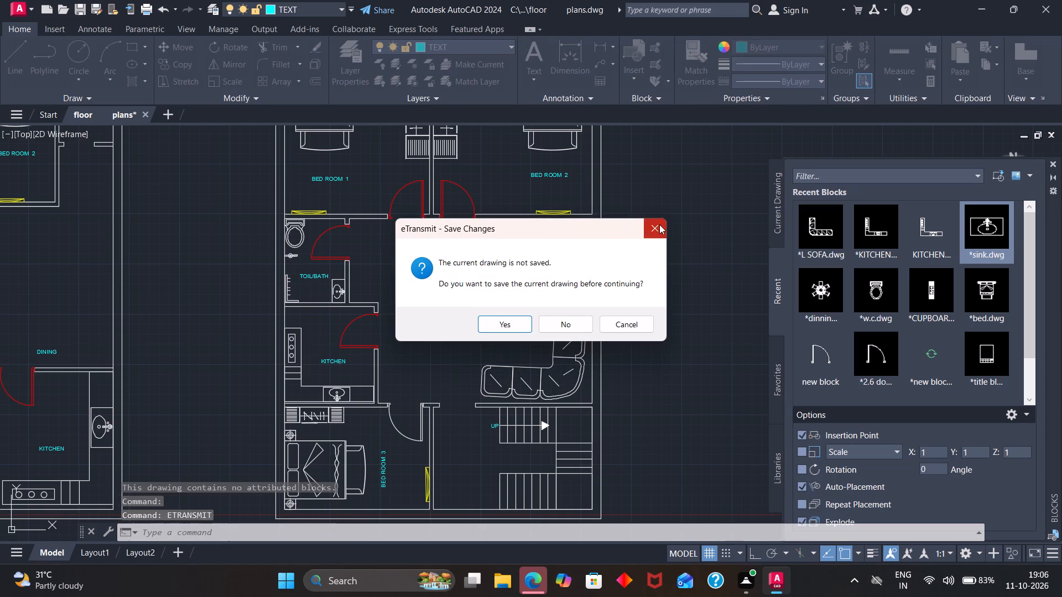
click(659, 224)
Change the text of the copied DINING label beside the L-shaped sofa to HALL.
click(529, 327)
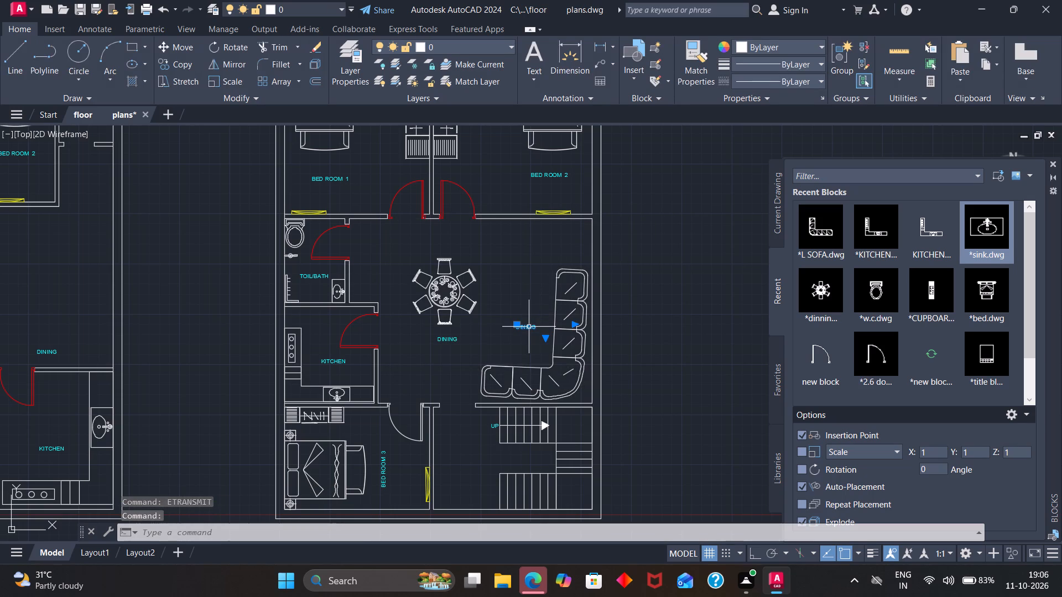
text(TE)
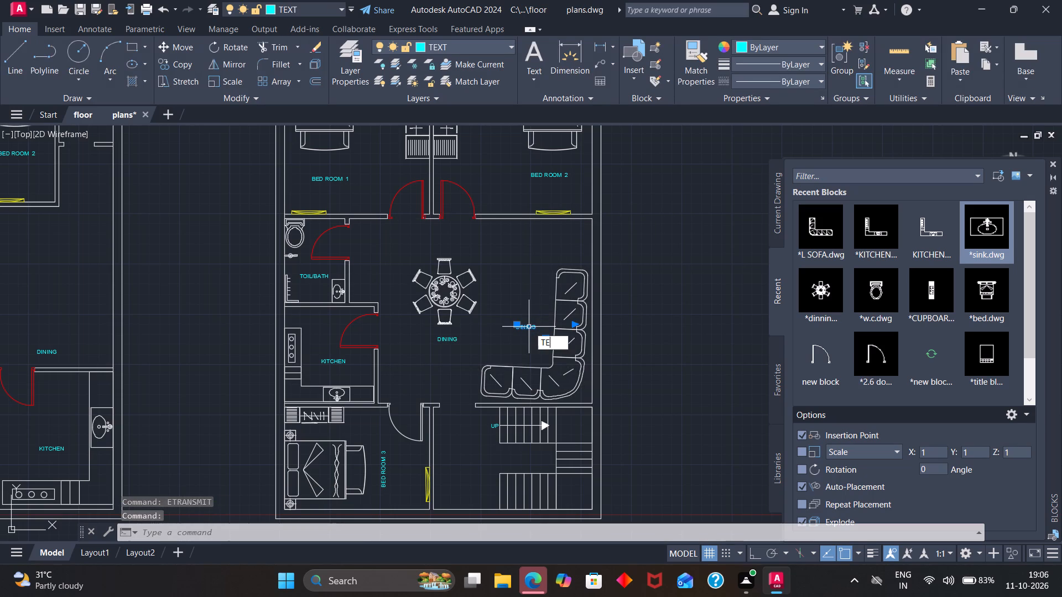
key(Return)
click(536, 323)
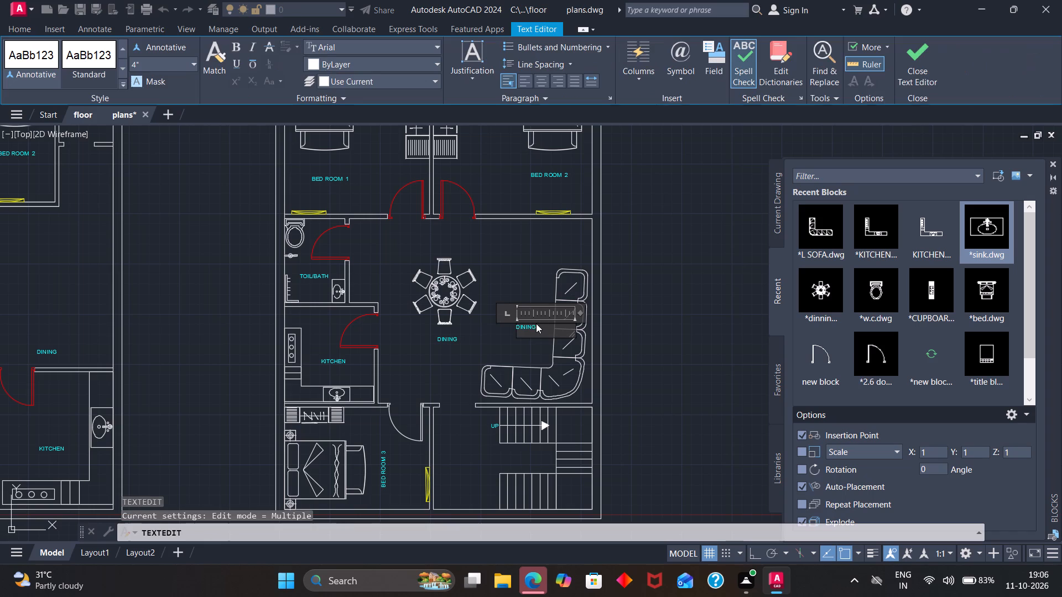
click(538, 327)
key(BackSpace)
key(BackSpace)
key(BackSpace)
key(BackSpace)
key(BackSpace)
key(BackSpace)
key(BackSpace)
key(BackSpace)
key(BackSpace)
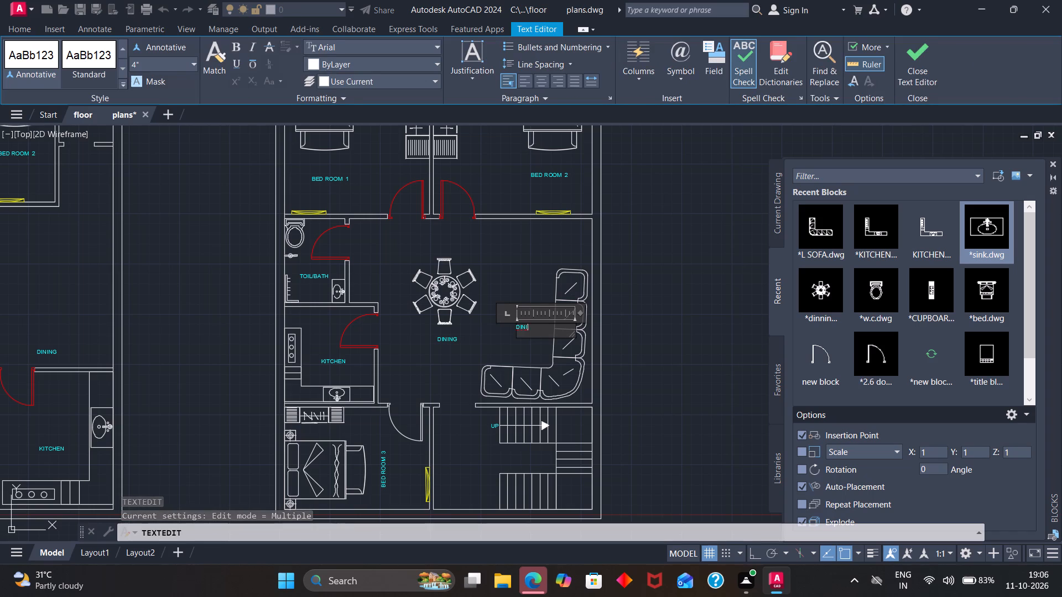
key(h)
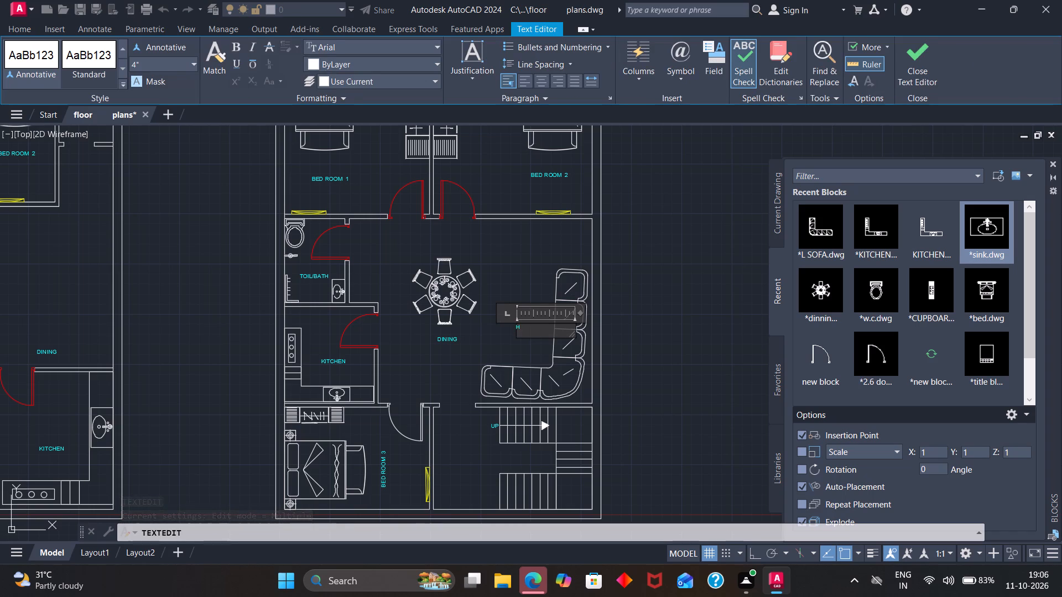
key(a)
text(LL)
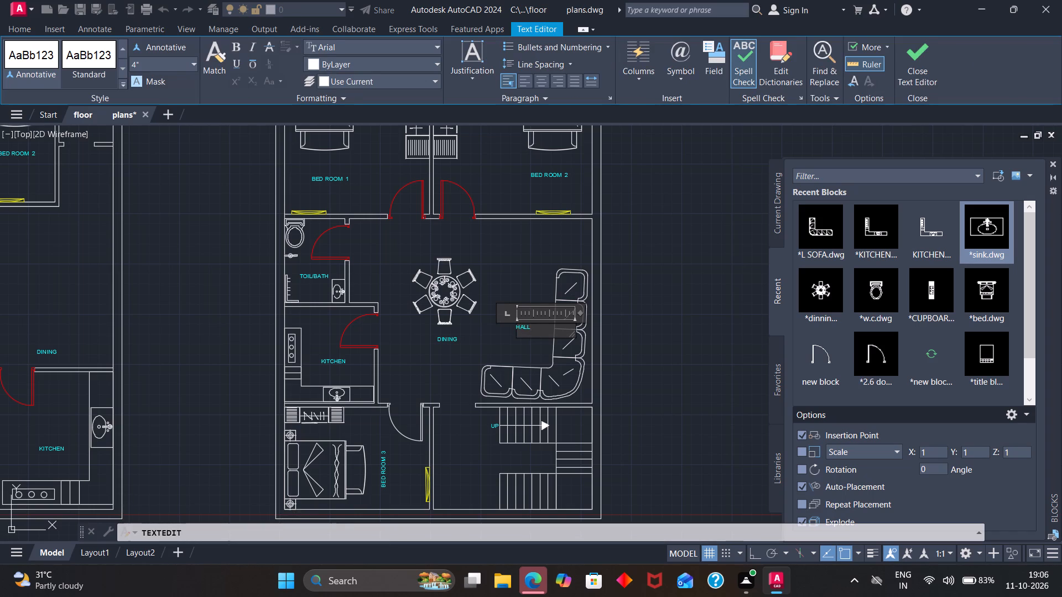
click(480, 360)
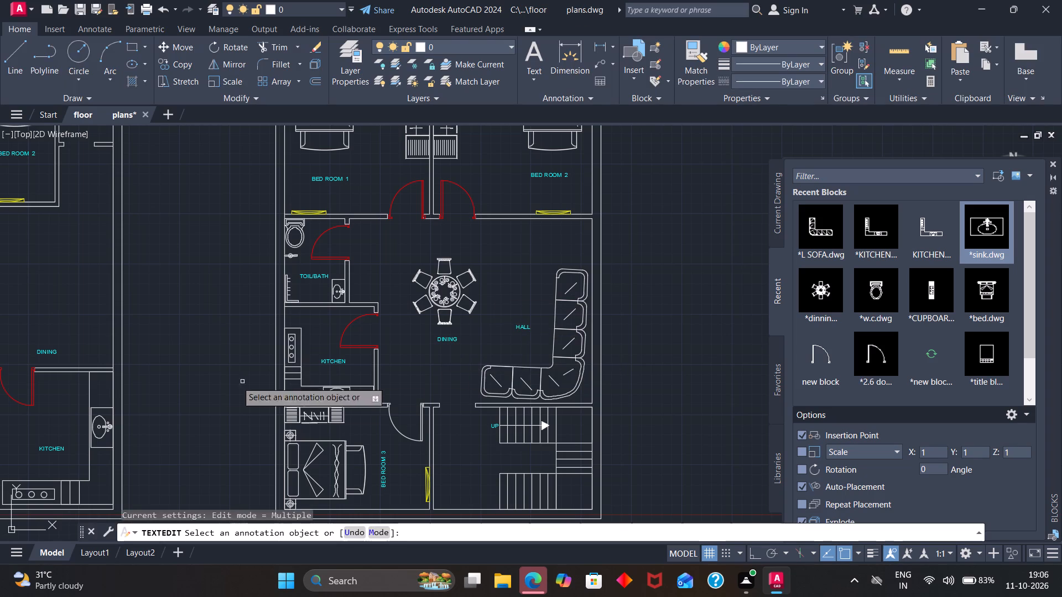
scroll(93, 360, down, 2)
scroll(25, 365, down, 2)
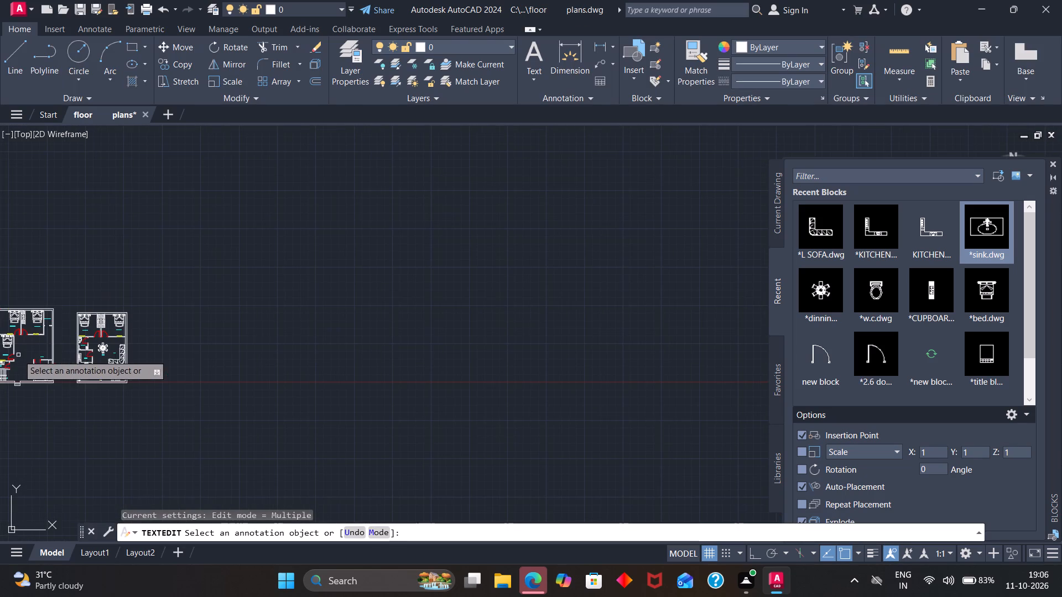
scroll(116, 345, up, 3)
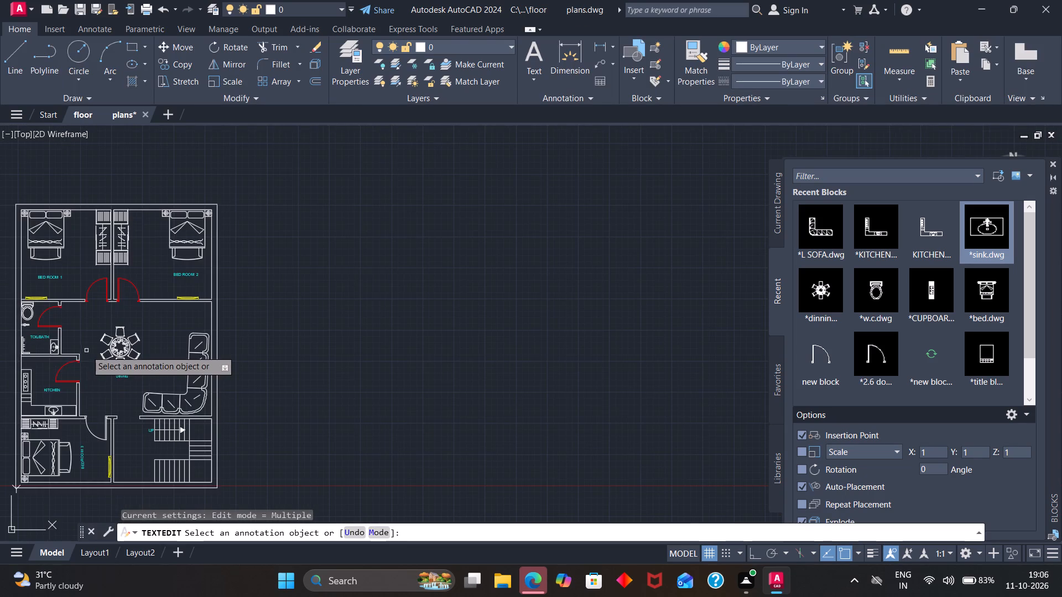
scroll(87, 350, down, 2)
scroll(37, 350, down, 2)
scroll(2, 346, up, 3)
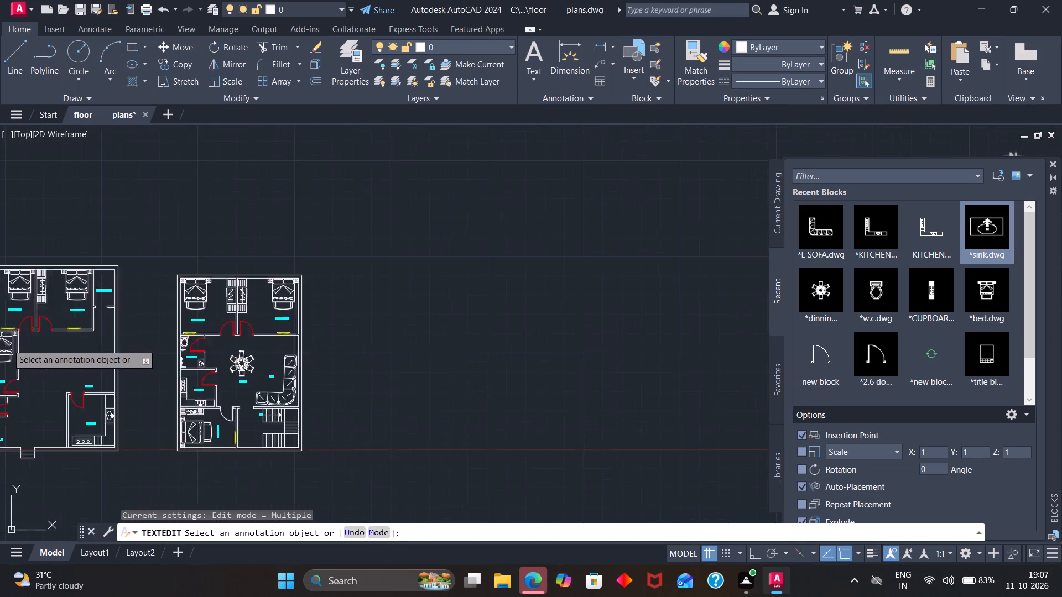
Copy the dining table set from the third floor plan into the neighbouring plan, just above its DINING label.
scroll(7, 344, up, 1)
scroll(58, 358, up, 1)
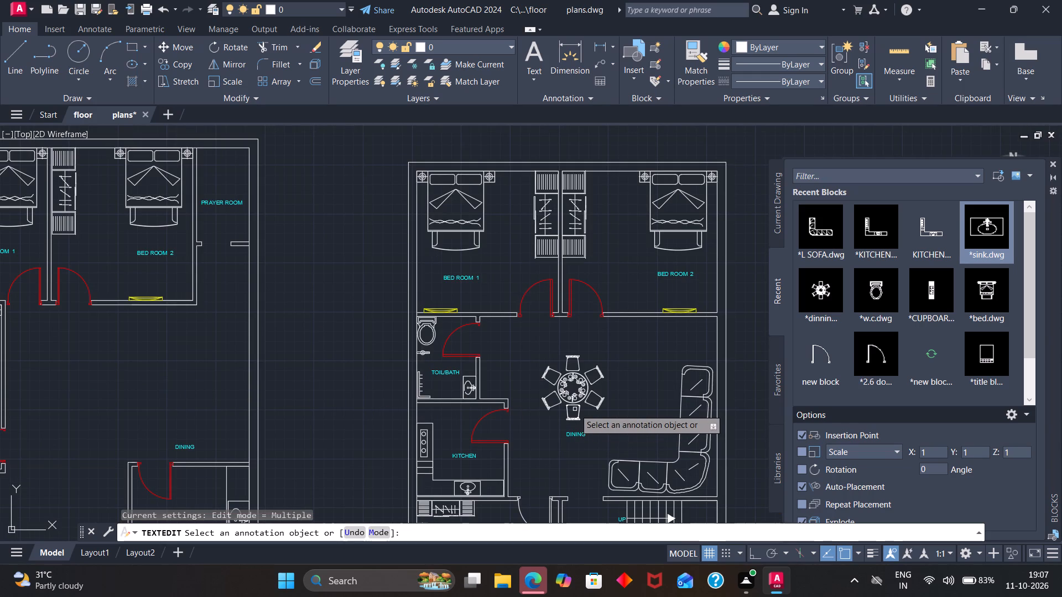
key(Escape)
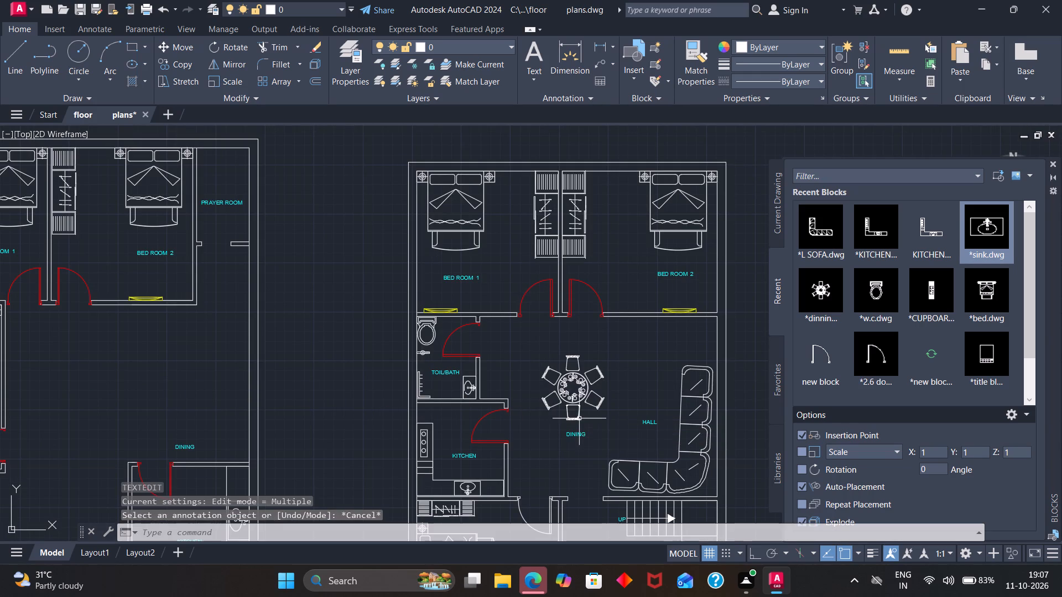
click(574, 405)
key(c)
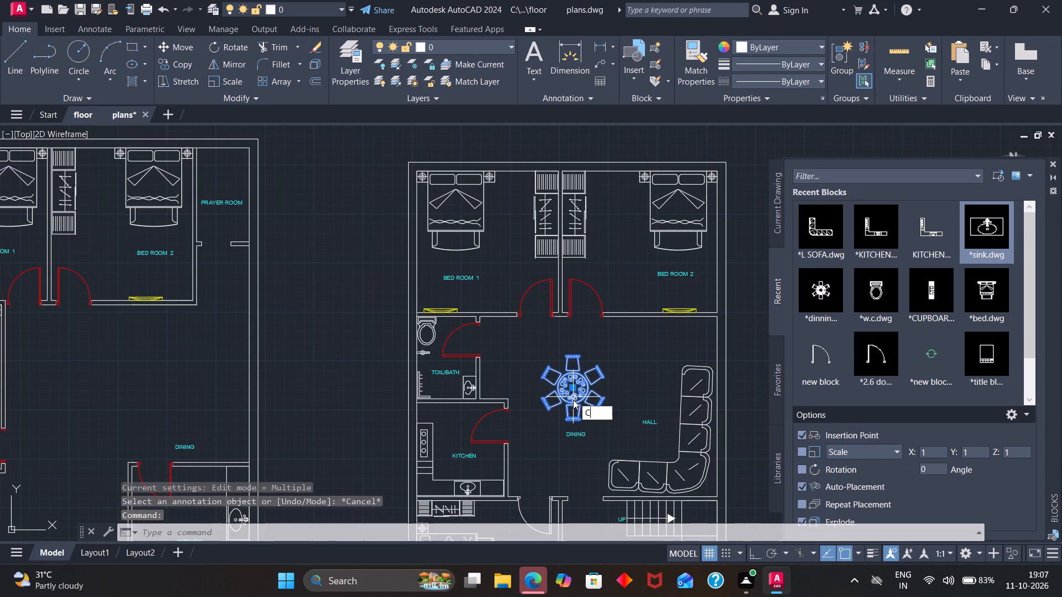
key(o)
key(Return)
click(569, 392)
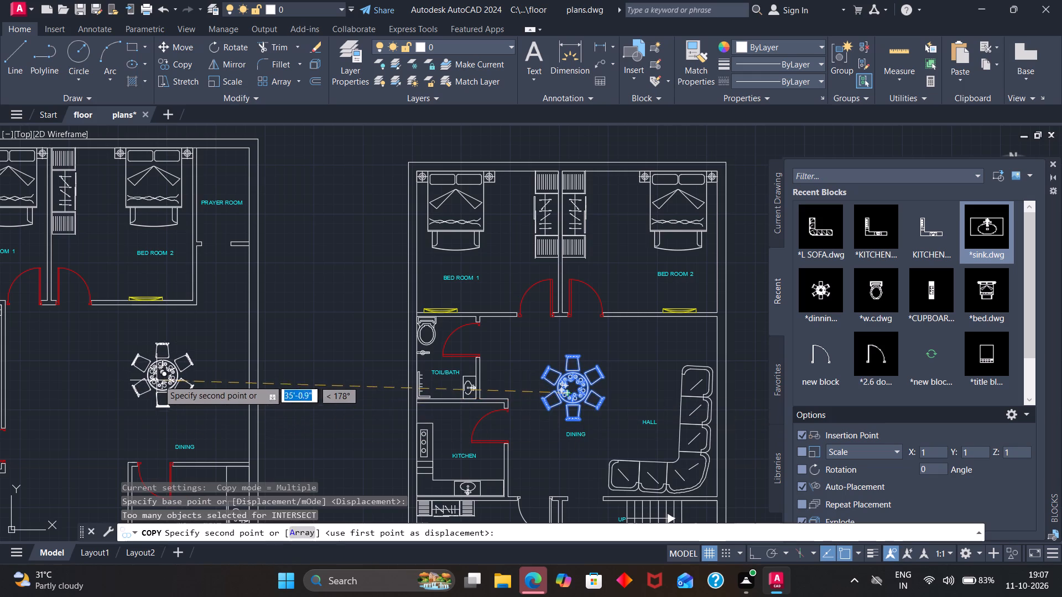
click(176, 411)
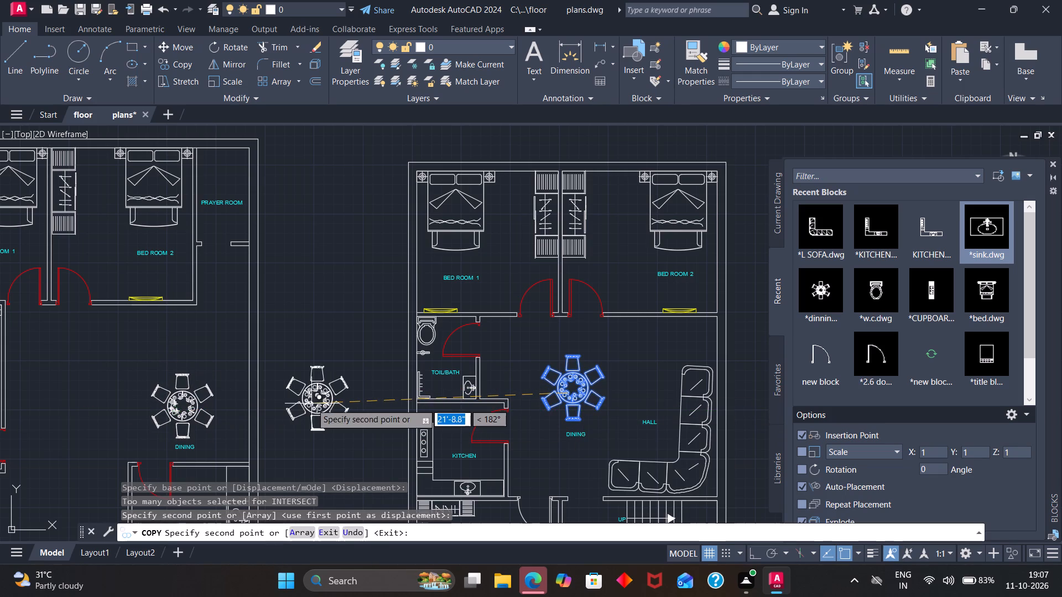
key(Escape)
Move the Bed Room 3 door of the third floor plan onto the door layer.
scroll(312, 401, down, 2)
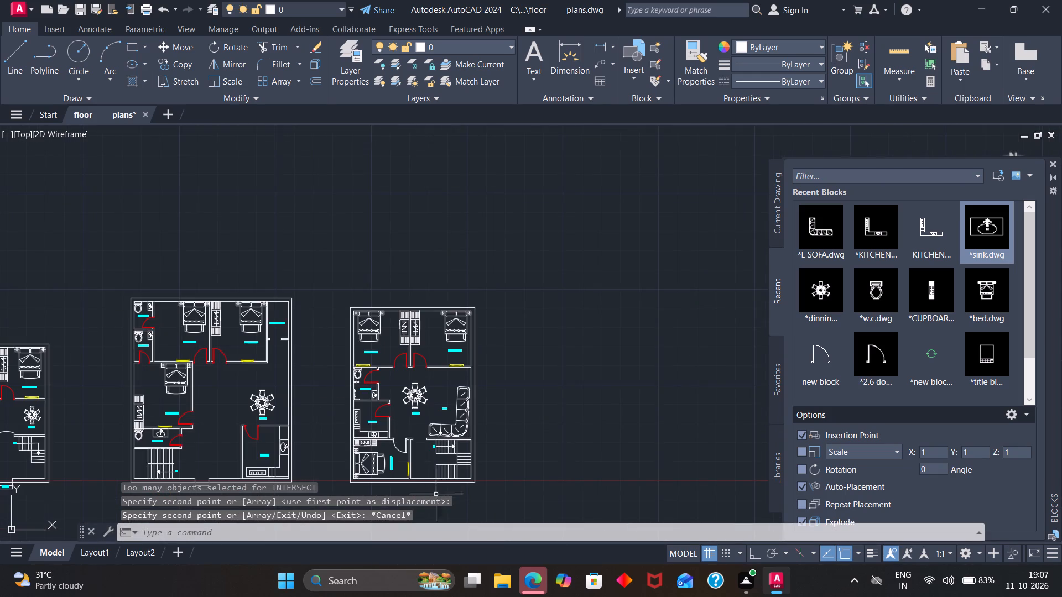
scroll(399, 454, up, 2)
click(399, 448)
scroll(400, 446, down, 2)
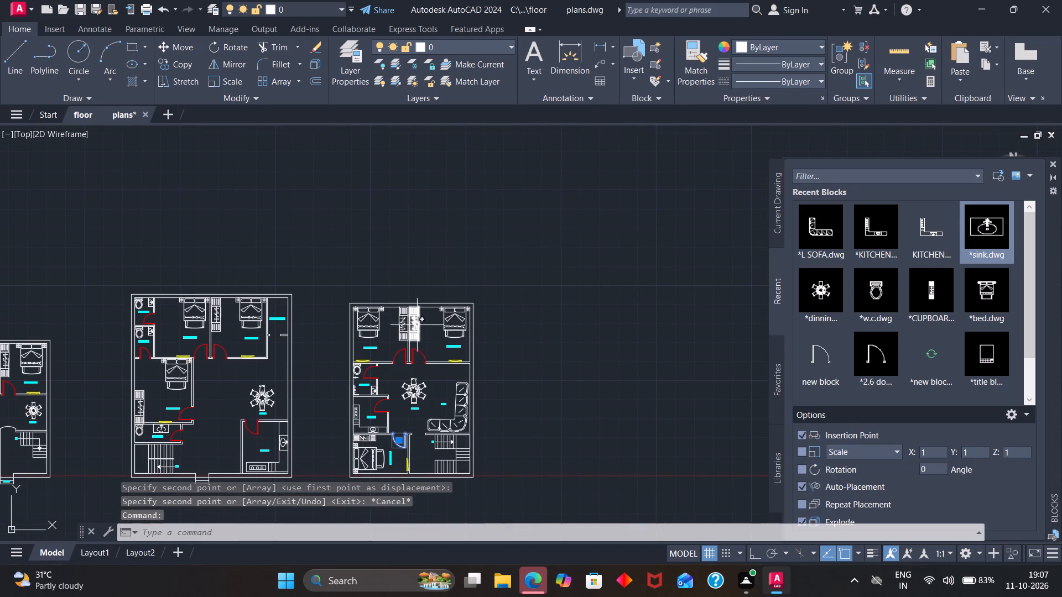
click(509, 45)
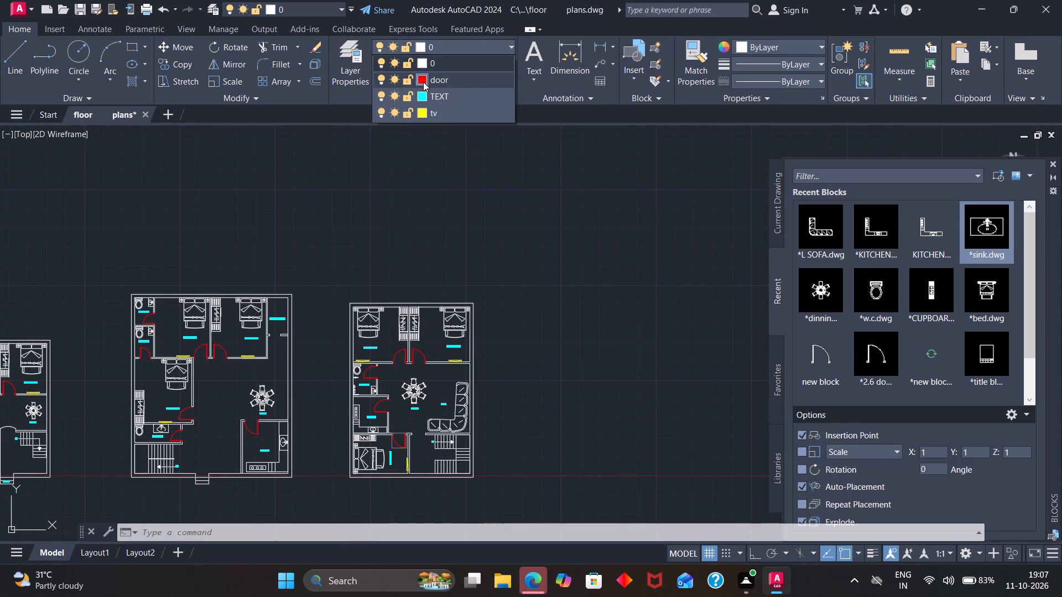
click(423, 82)
key(Escape)
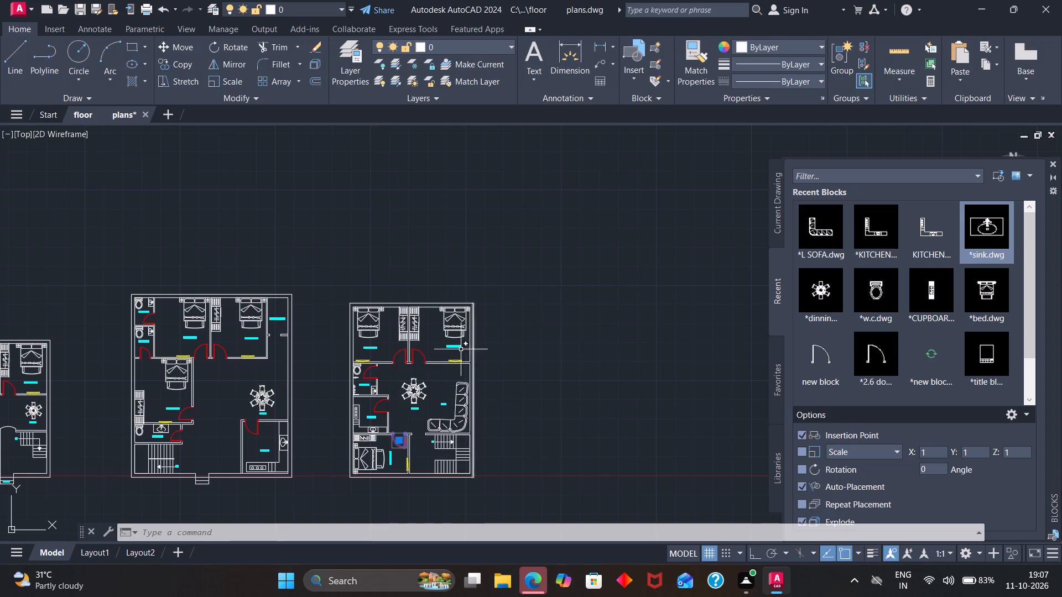
key(Escape)
Examine the three floor plans side by side to check their doors, furniture and room labels.
scroll(433, 383, up, 2)
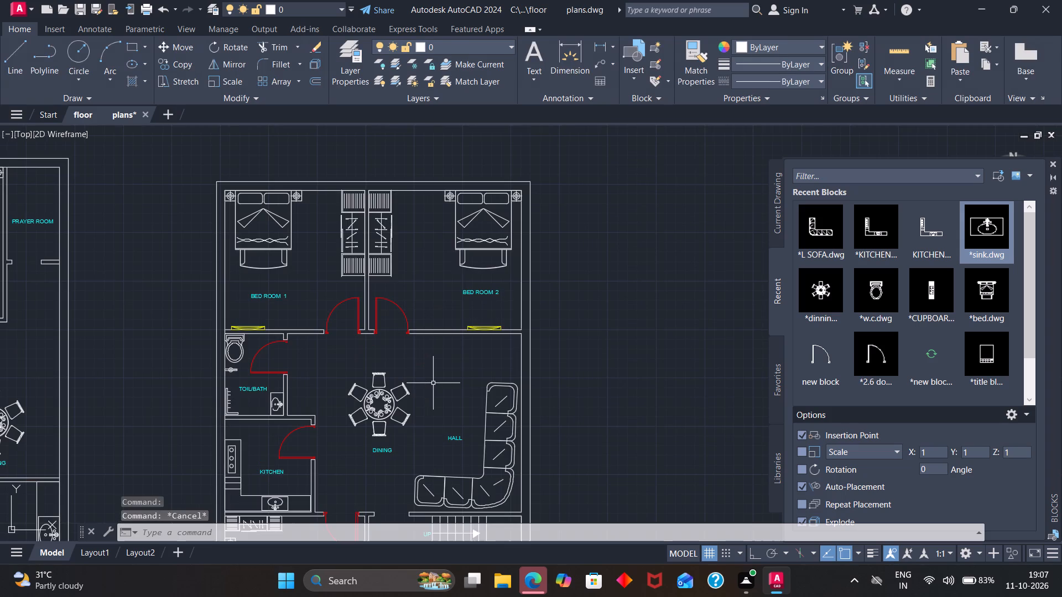
scroll(433, 383, down, 2)
scroll(381, 432, up, 2)
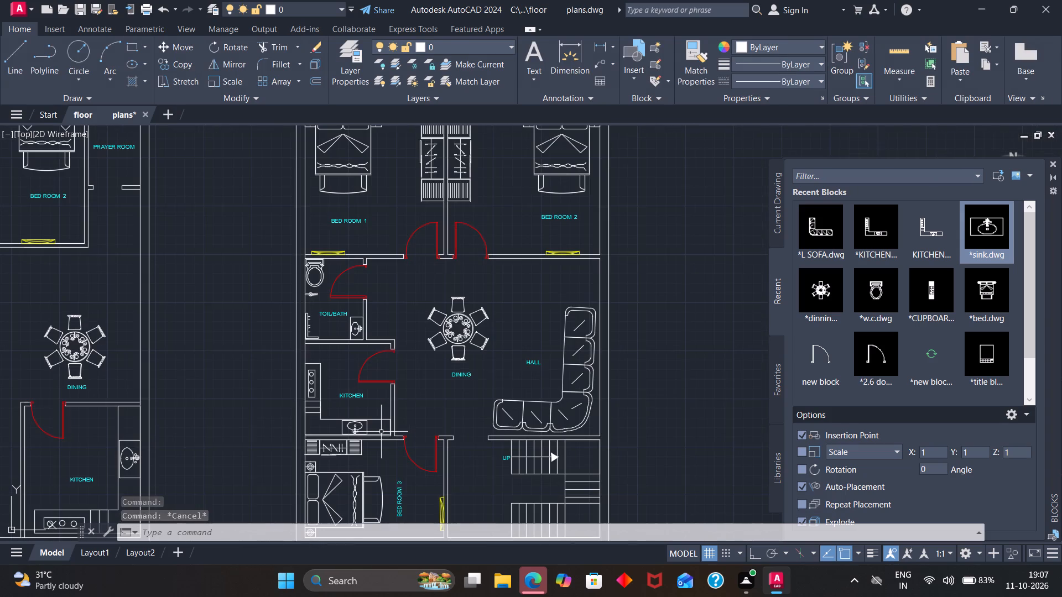
scroll(381, 432, down, 2)
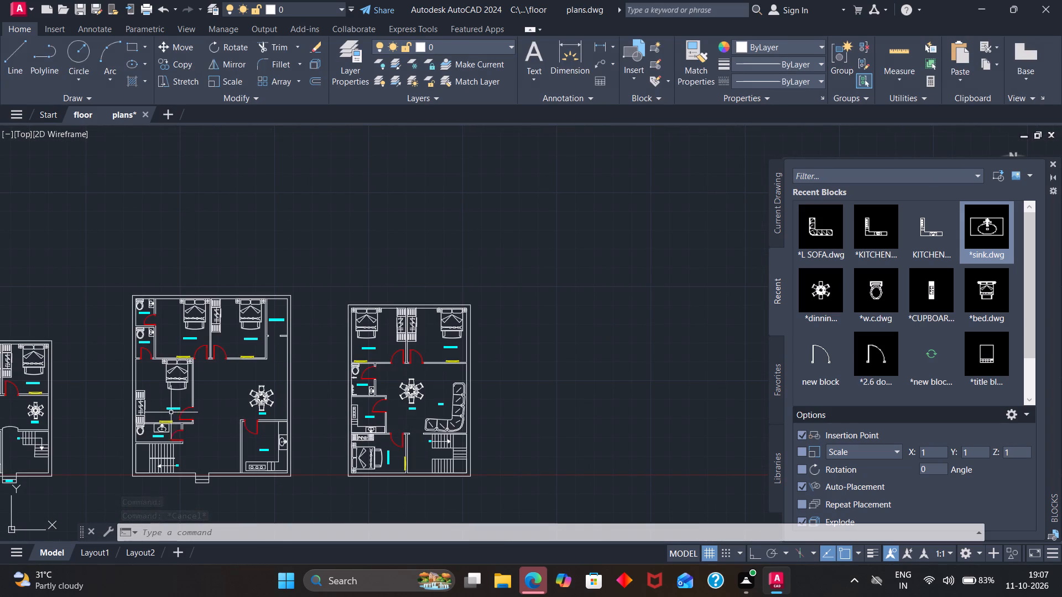
scroll(93, 400, up, 2)
scroll(93, 400, down, 3)
scroll(0, 391, down, 2)
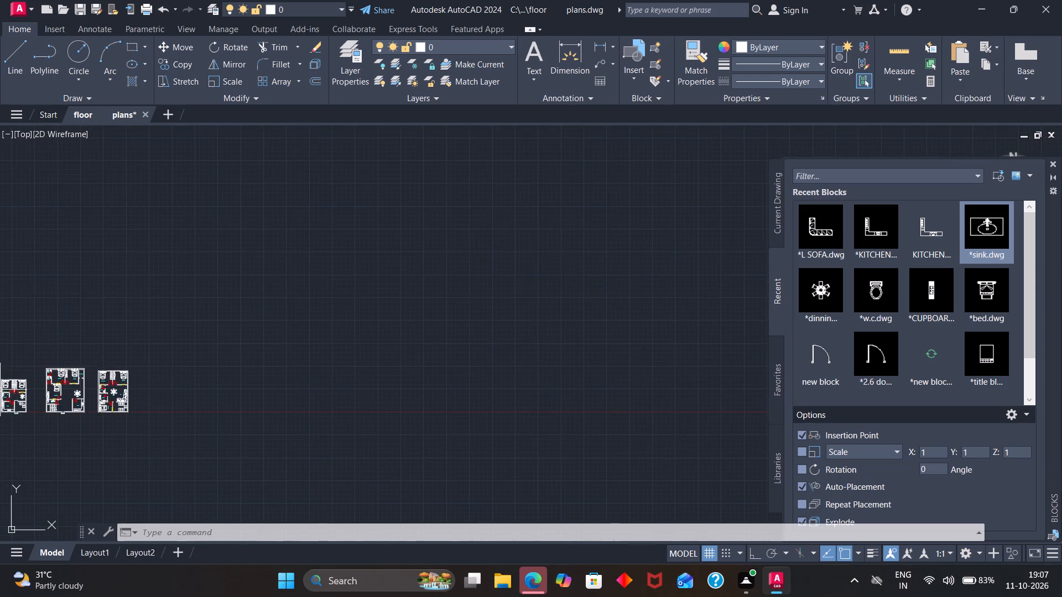
scroll(0, 386, up, 5)
scroll(0, 386, down, 4)
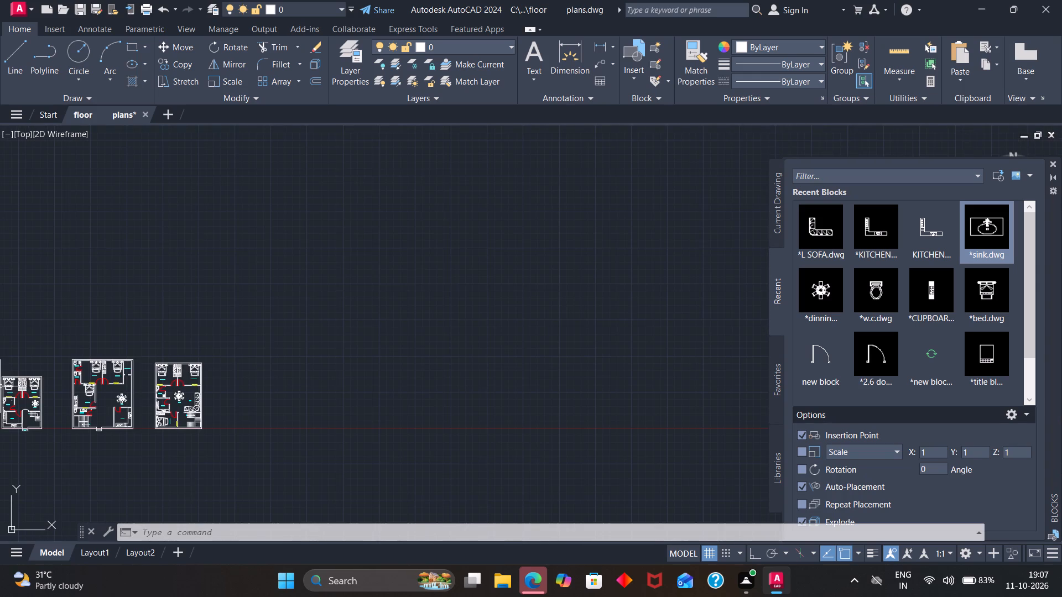
scroll(0, 406, up, 3)
scroll(0, 406, down, 1)
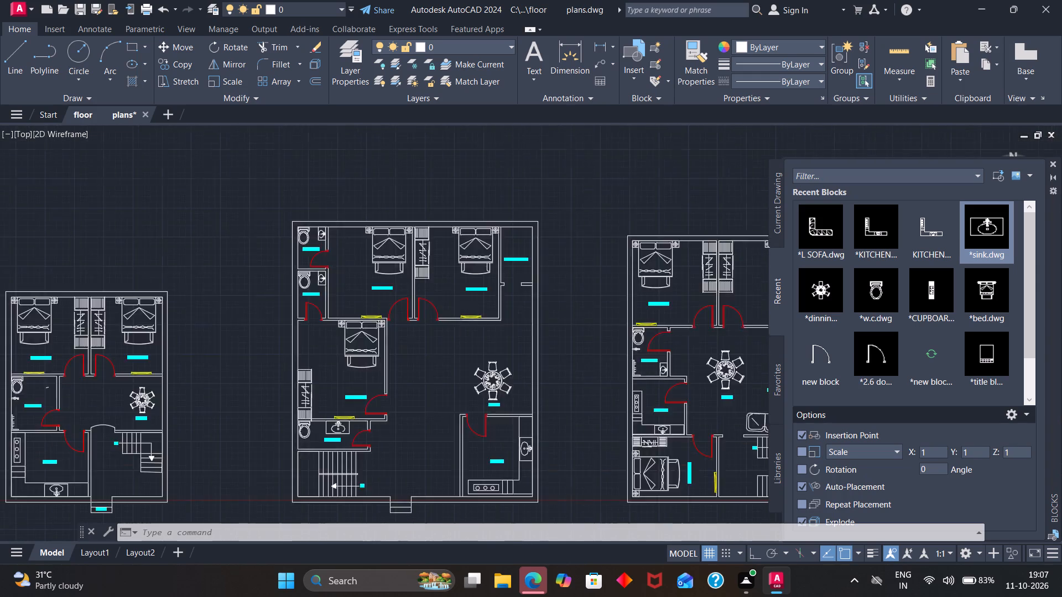
scroll(0, 406, down, 2)
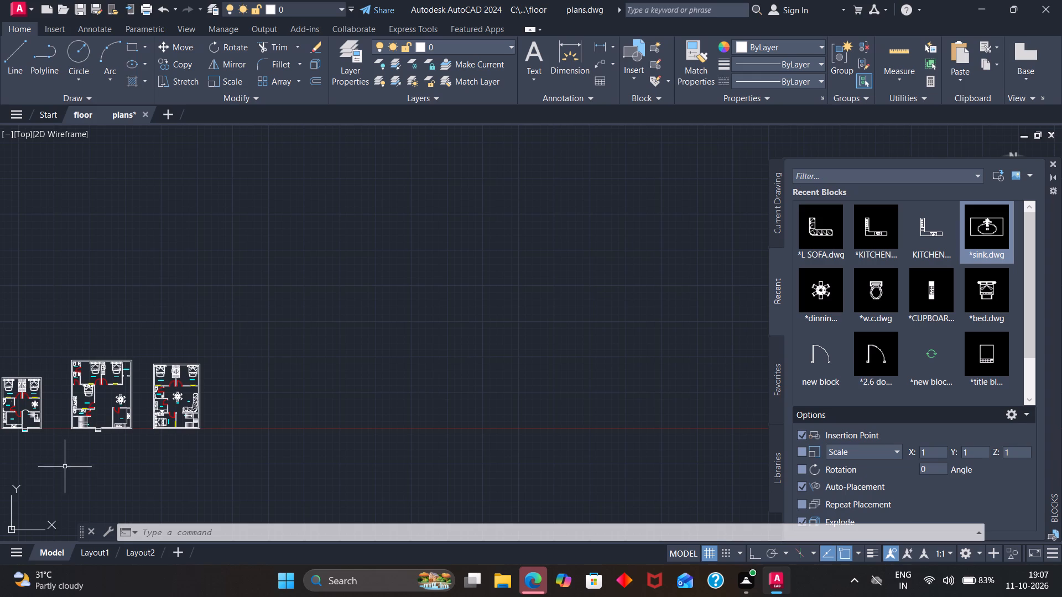
scroll(31, 463, down, 1)
scroll(0, 447, up, 2)
scroll(72, 473, up, 1)
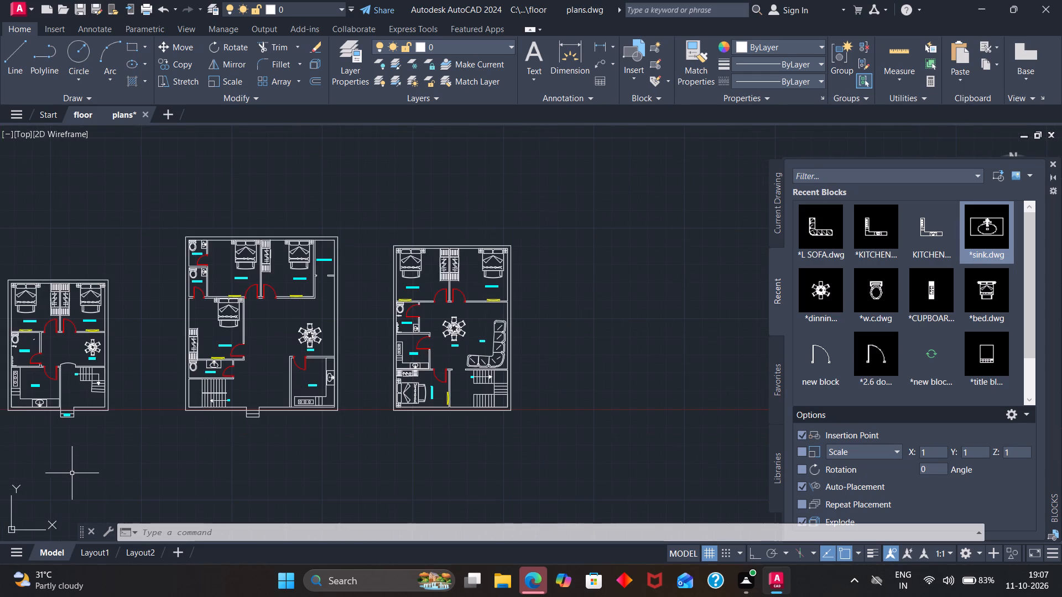
click(178, 458)
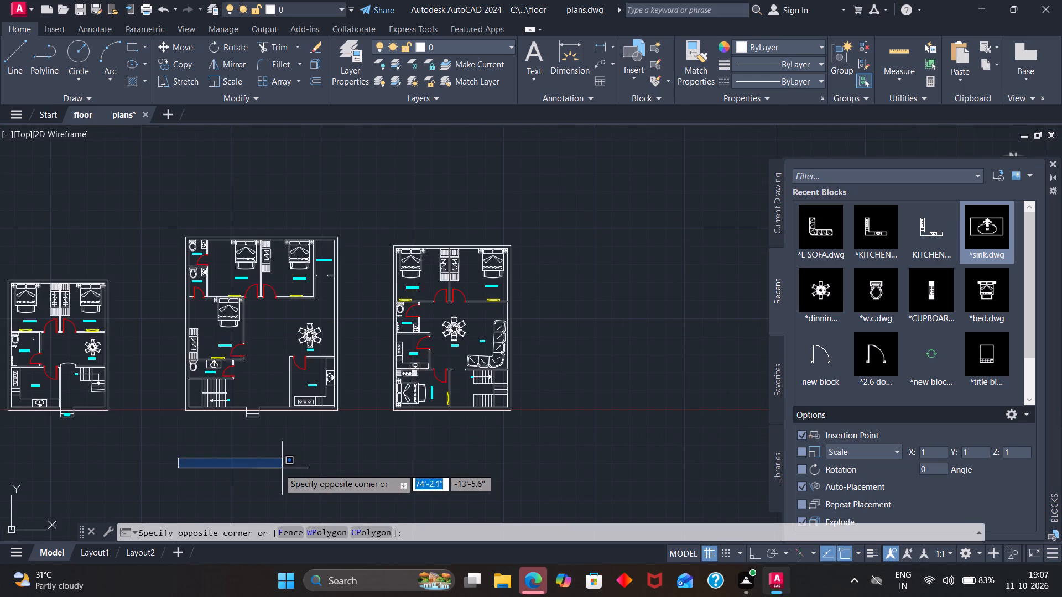
key(Escape)
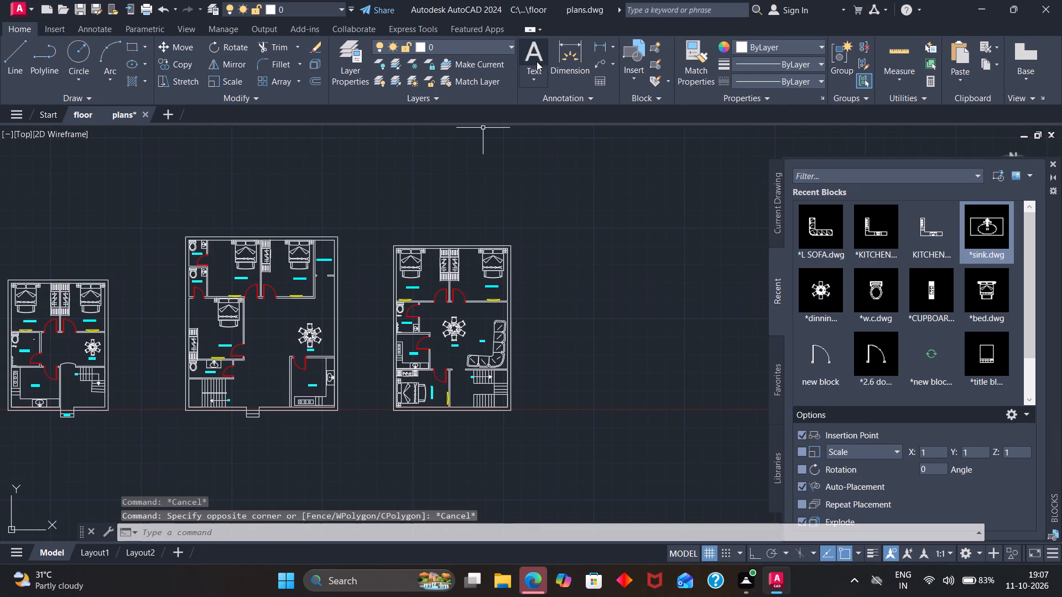
Add the multiline text FLOOR PLANS below the first and second plans, in a text box about 55' wide.
click(537, 61)
click(138, 479)
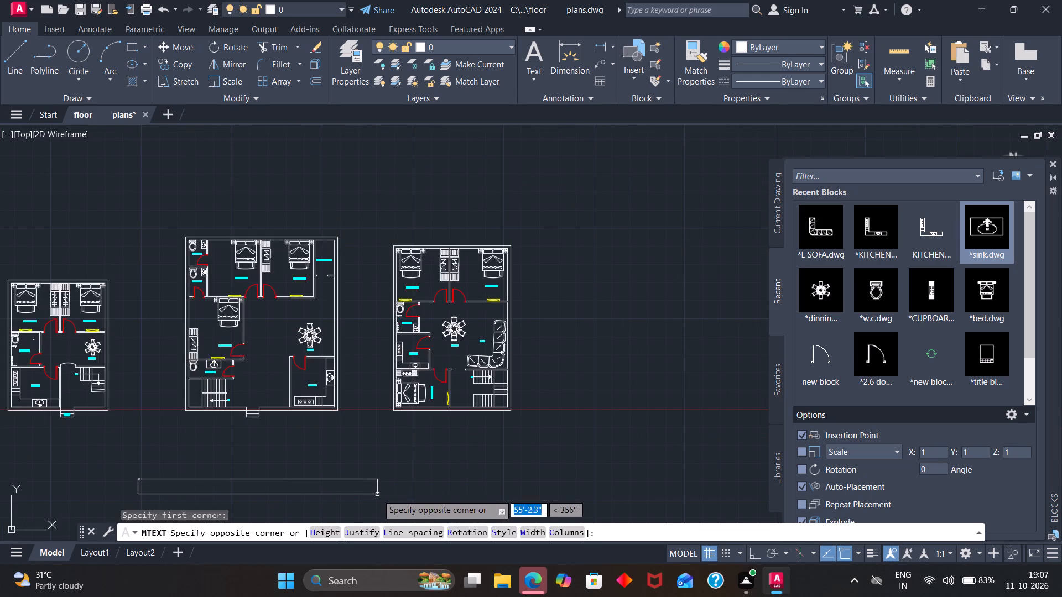
click(378, 495)
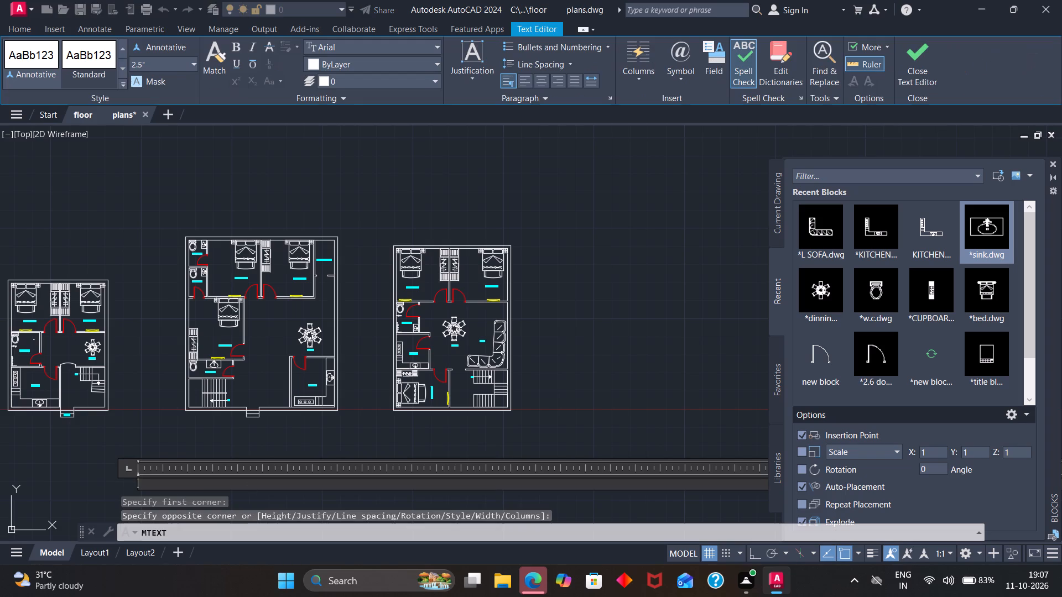
key(f)
key(l)
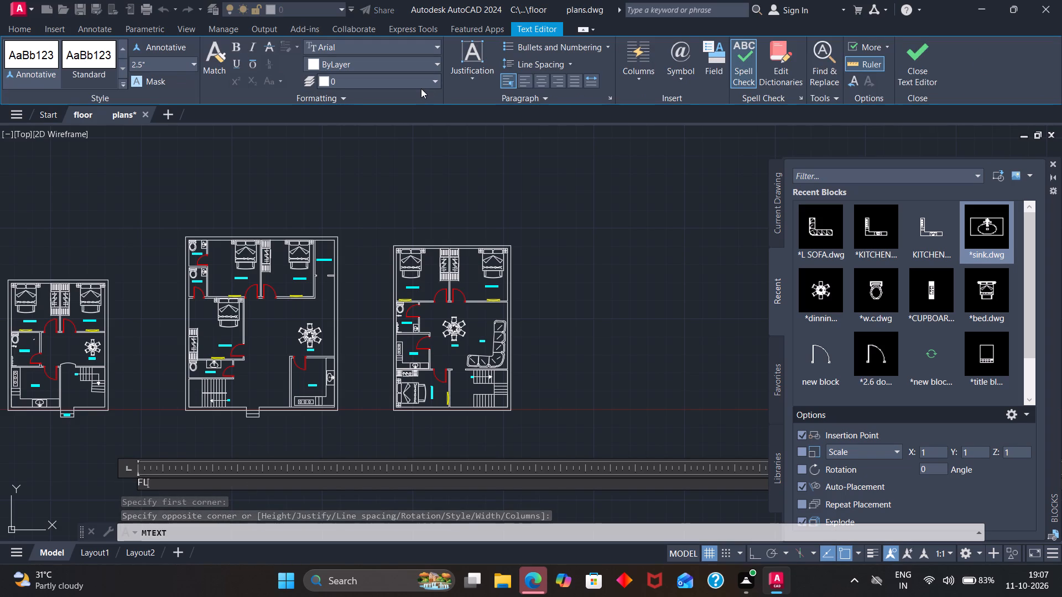
text(OO)
text(R)
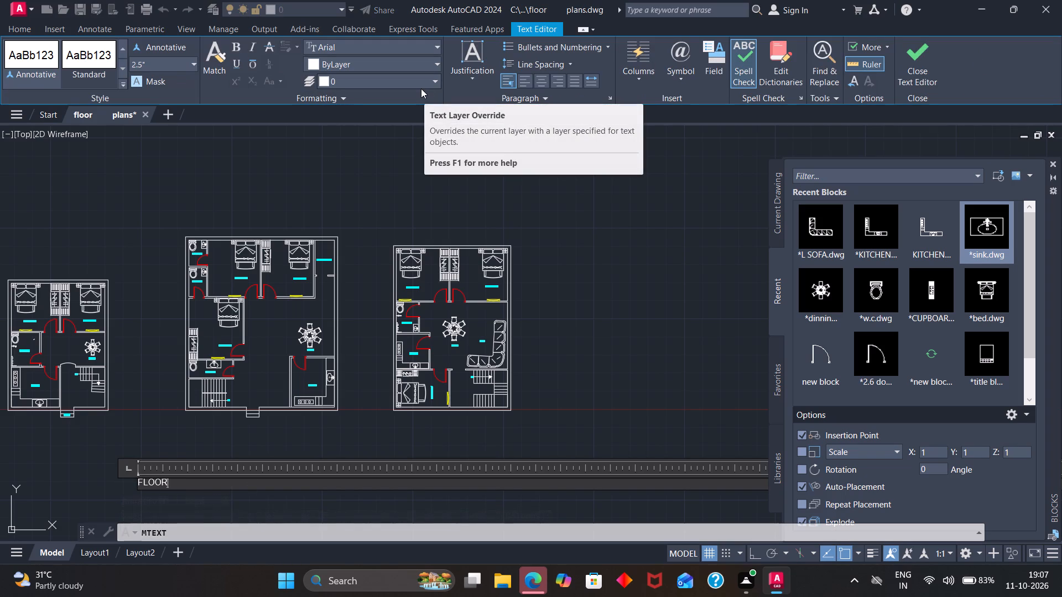
key(space)
text(PLANS)
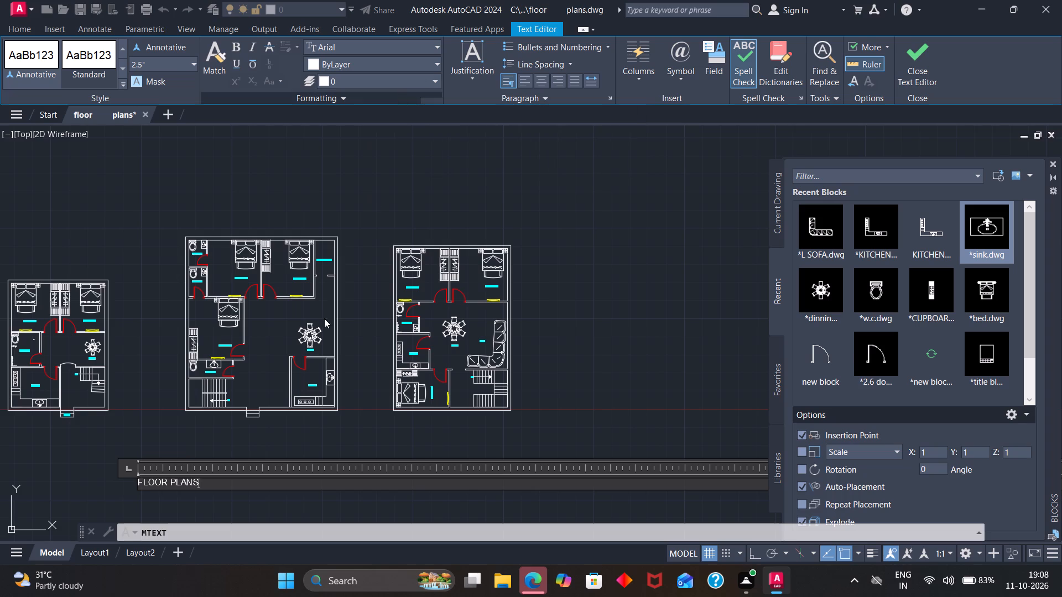
key(Escape)
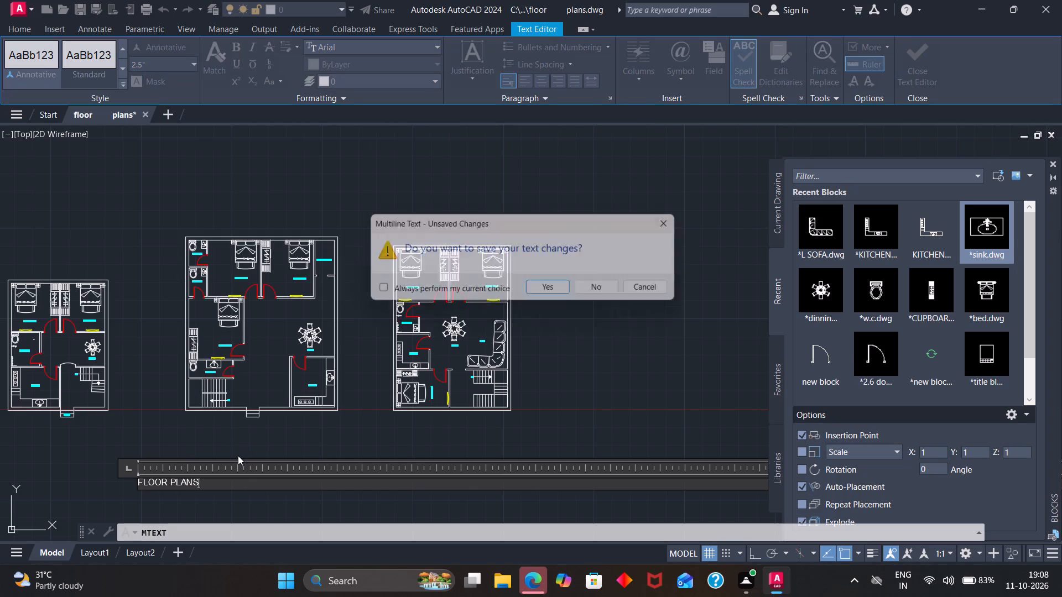
click(685, 214)
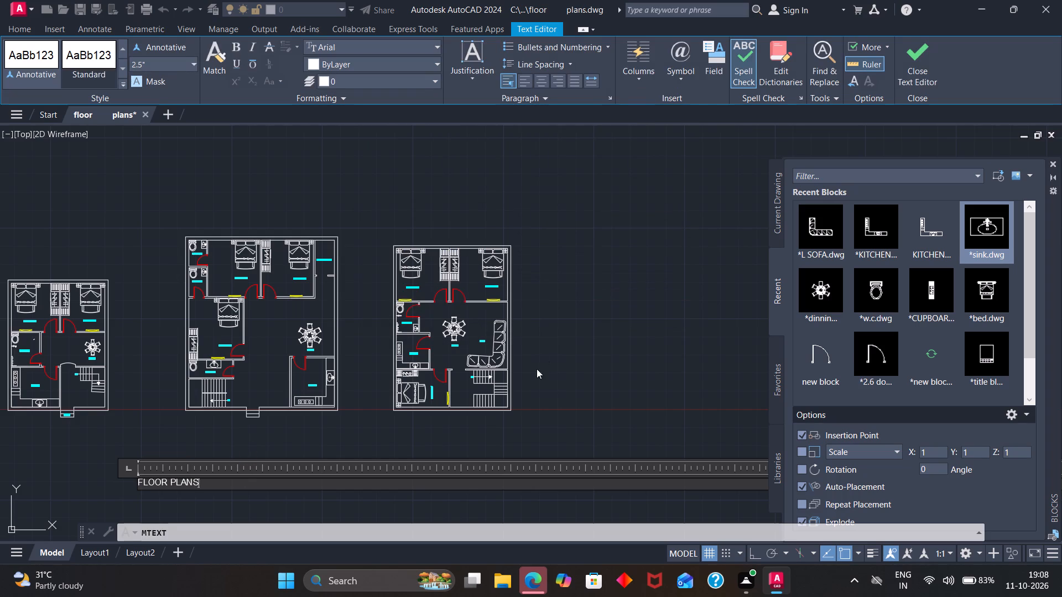
click(314, 437)
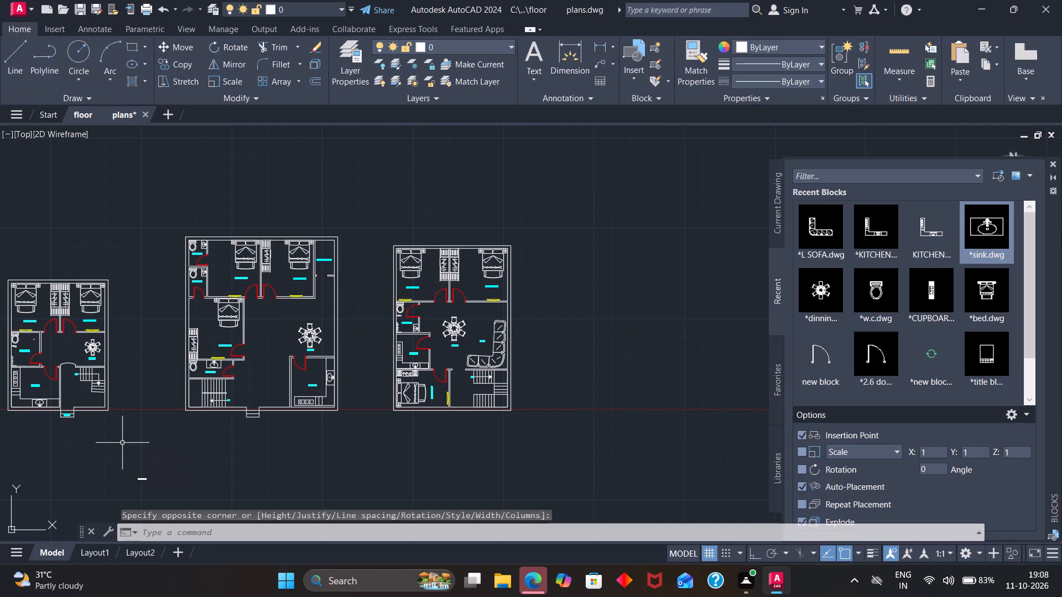
Set the text height of the FLOOR PLANS title to 10".
scroll(128, 486, up, 4)
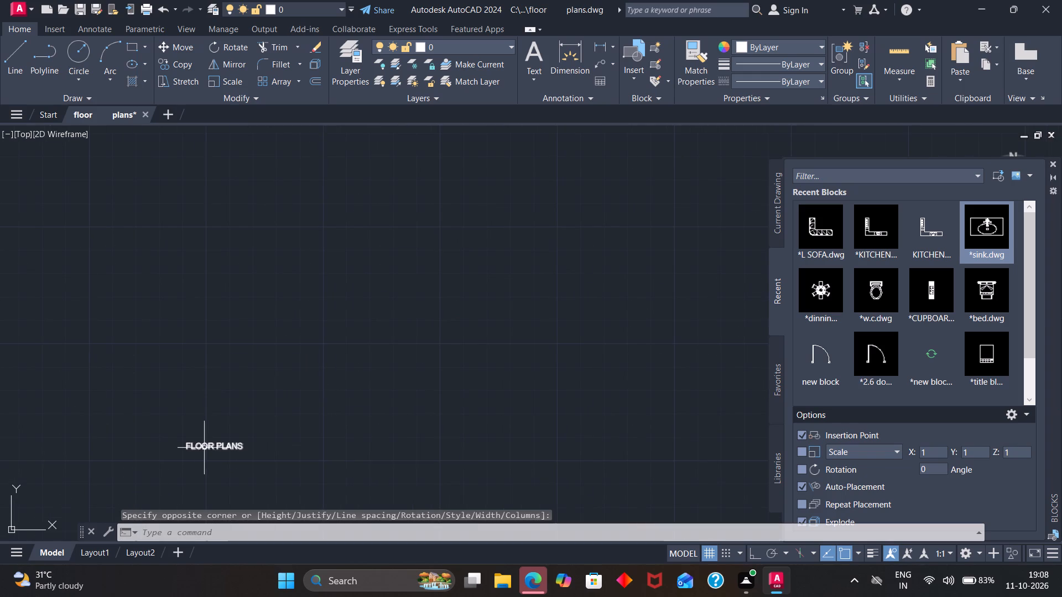
click(207, 442)
right_click(210, 444)
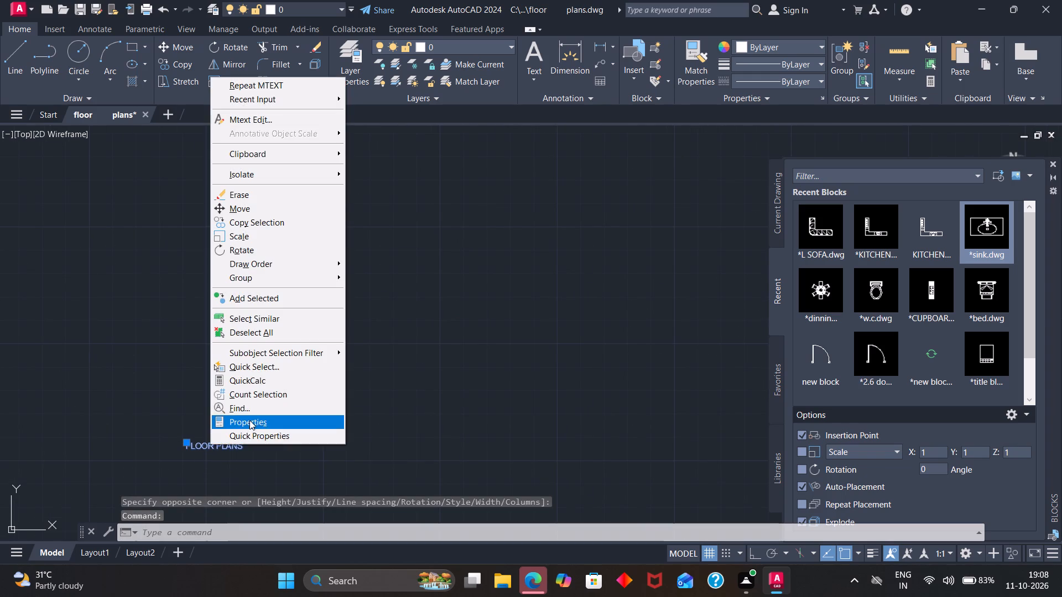
click(249, 420)
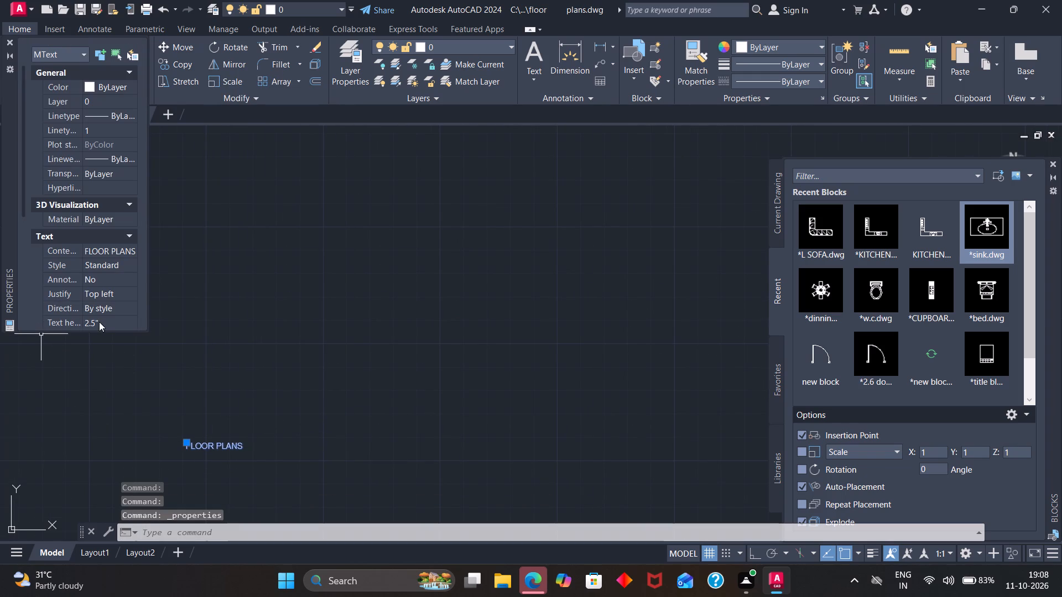
click(100, 321)
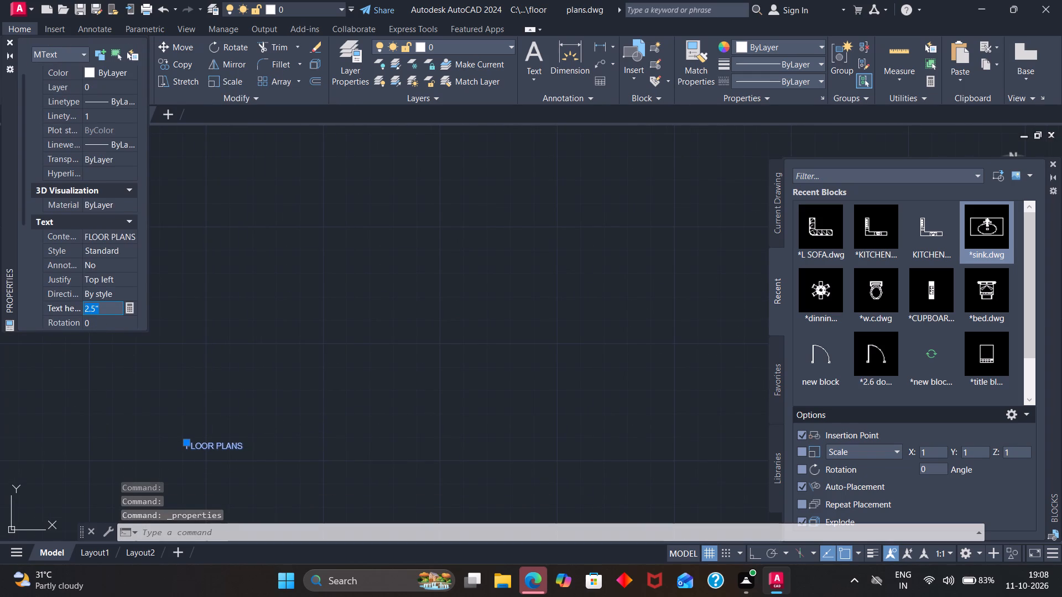
key(BackSpace)
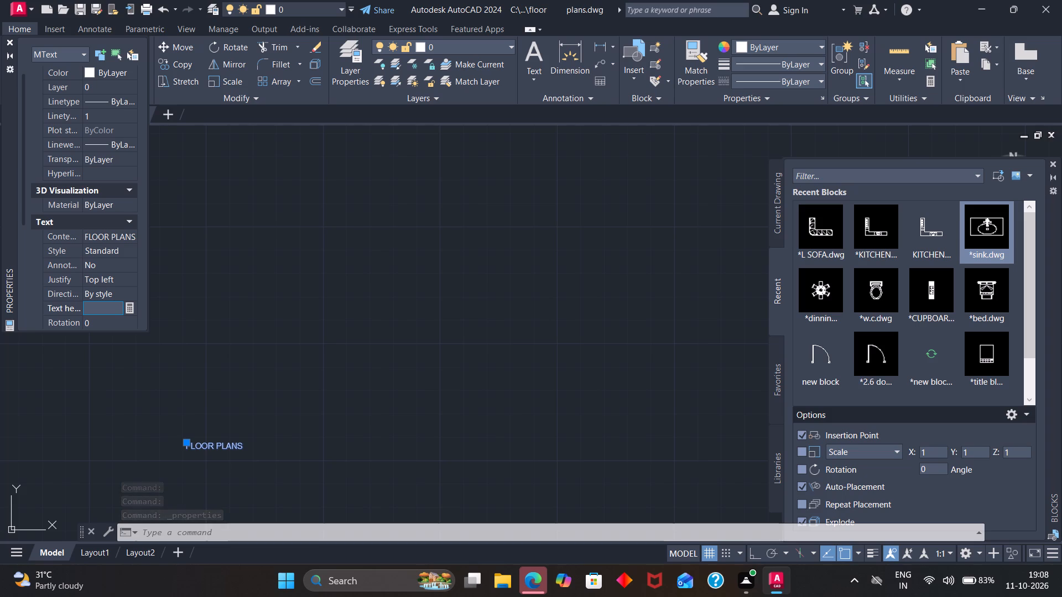
key(1)
key(0)
key(Return)
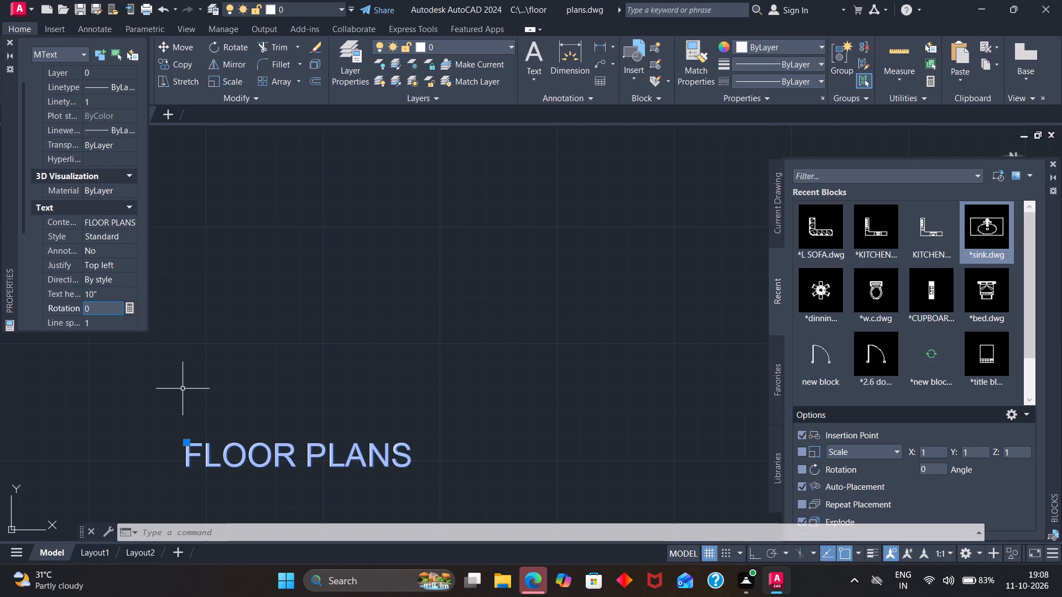
key(Escape)
key(Escape)
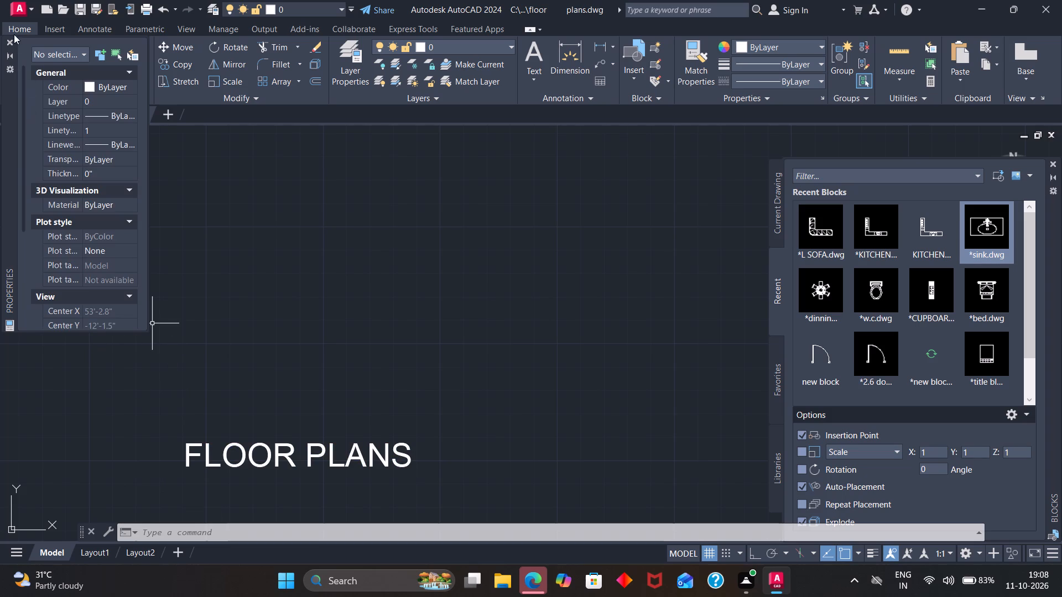
click(9, 38)
scroll(164, 245, down, 3)
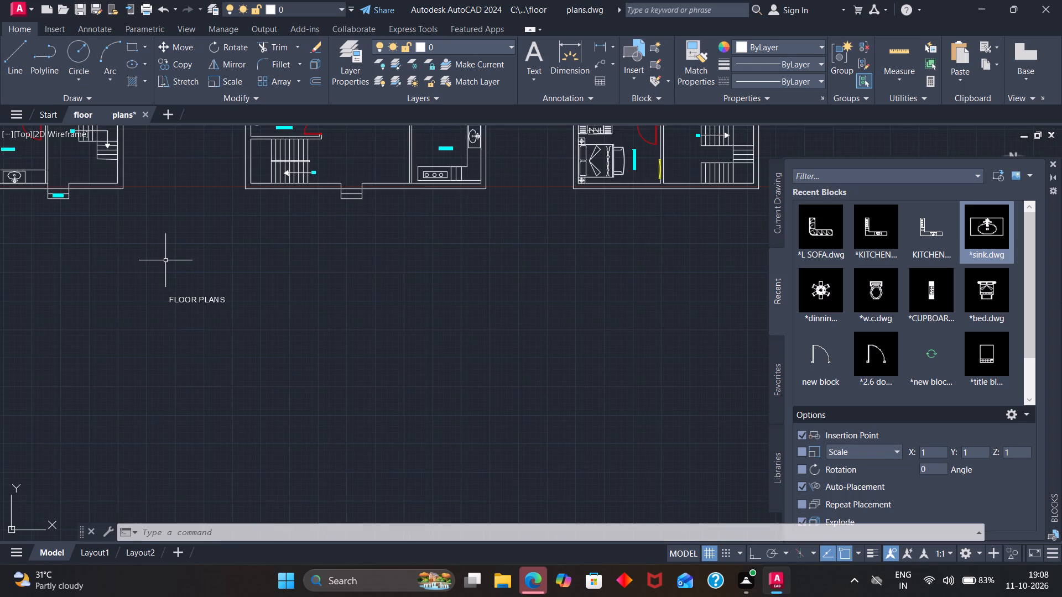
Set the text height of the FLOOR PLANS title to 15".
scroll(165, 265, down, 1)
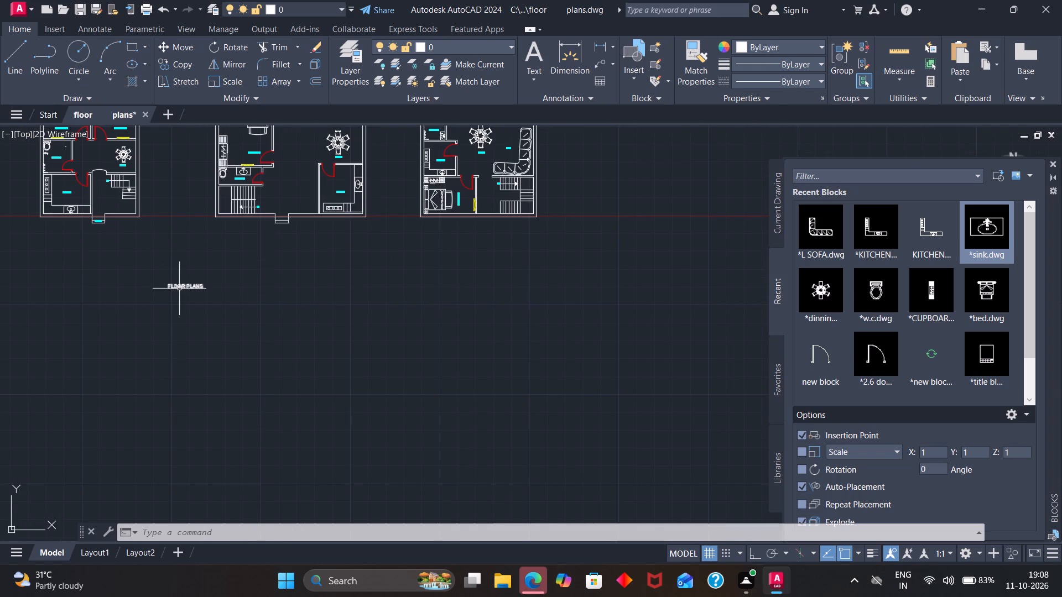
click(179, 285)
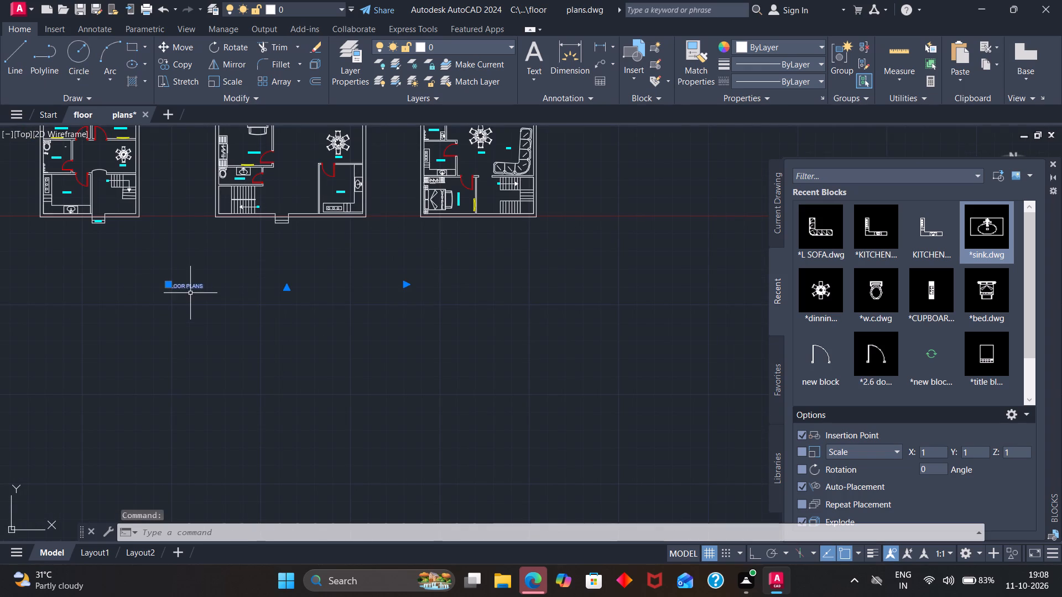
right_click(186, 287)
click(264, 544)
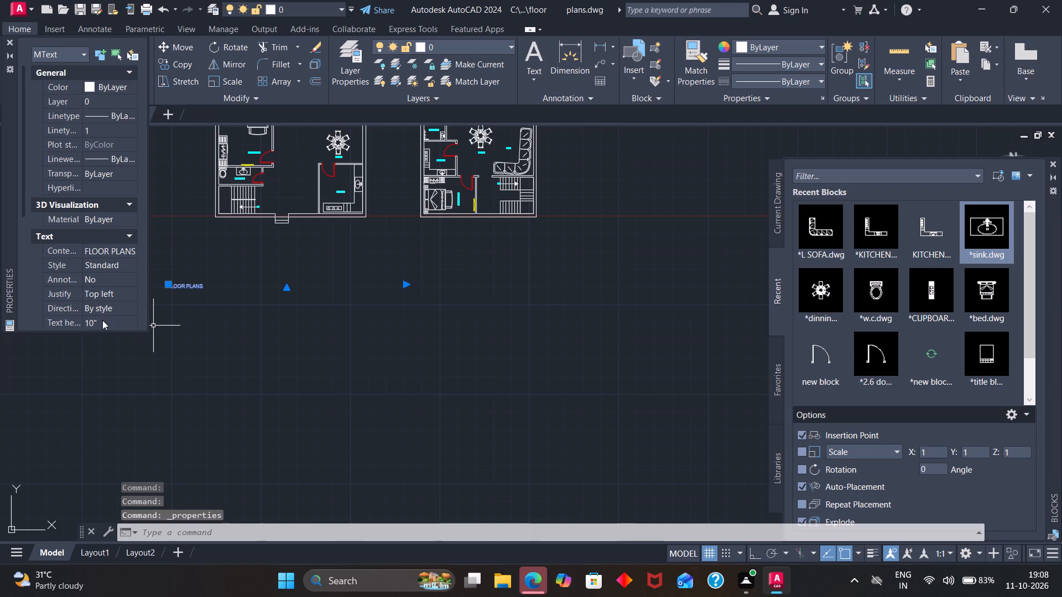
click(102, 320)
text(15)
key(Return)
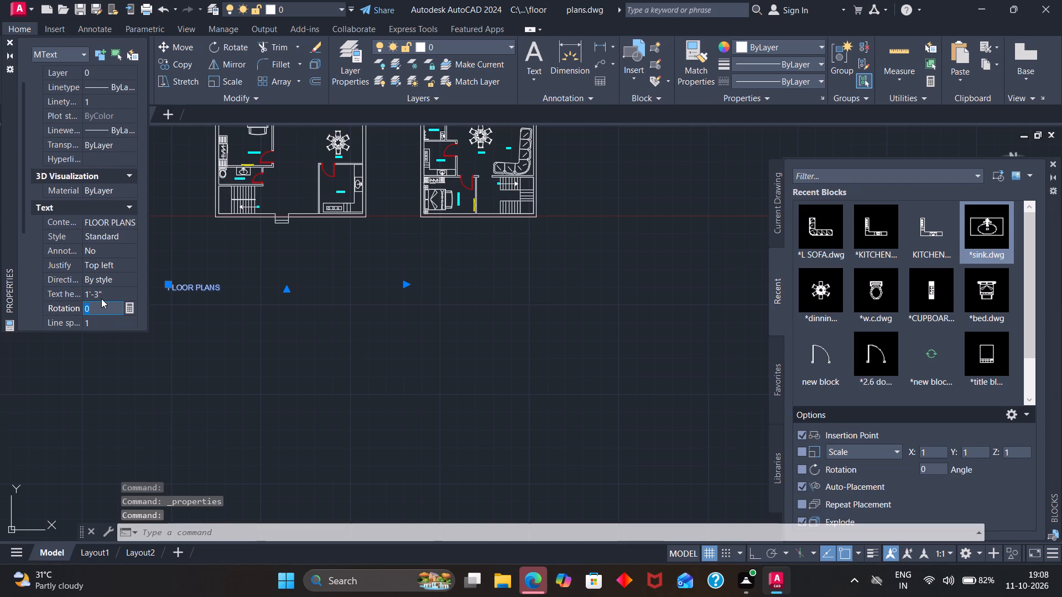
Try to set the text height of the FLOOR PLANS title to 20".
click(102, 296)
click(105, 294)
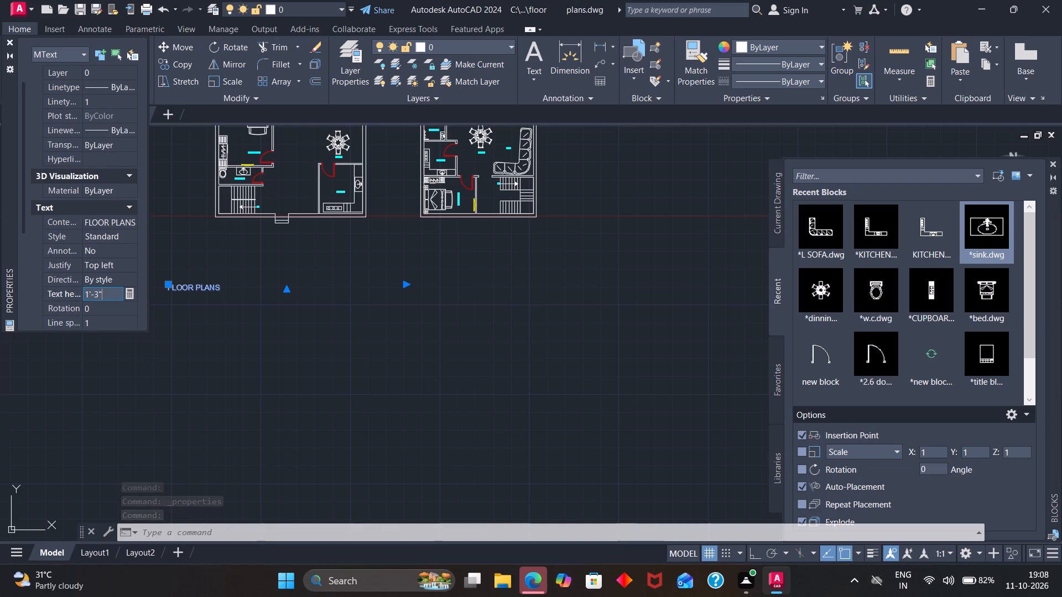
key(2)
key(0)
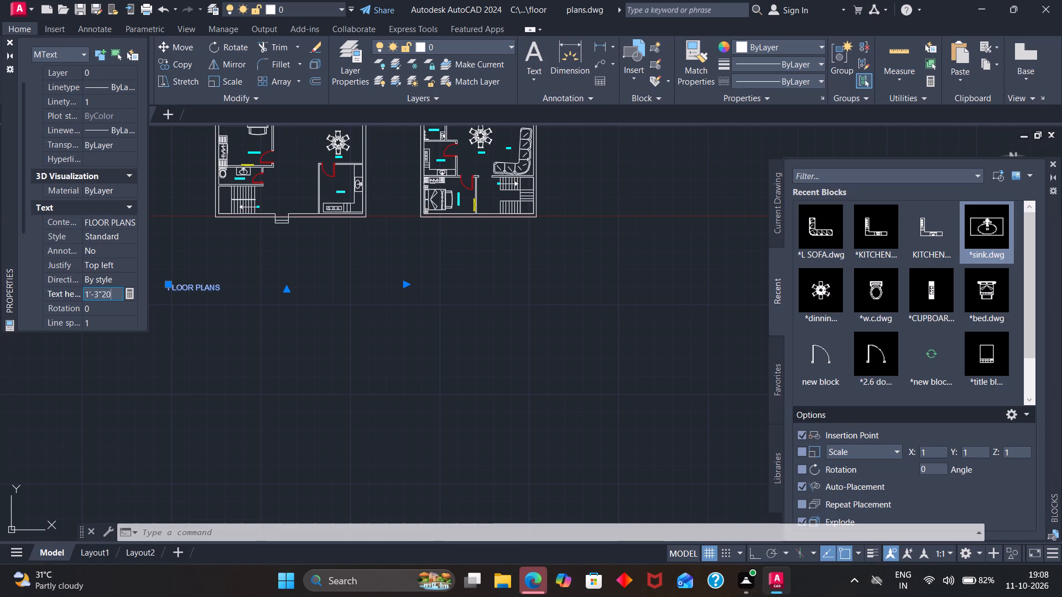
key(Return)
Set the text height of the FLOOR PLANS title to 24" and close its properties.
click(107, 290)
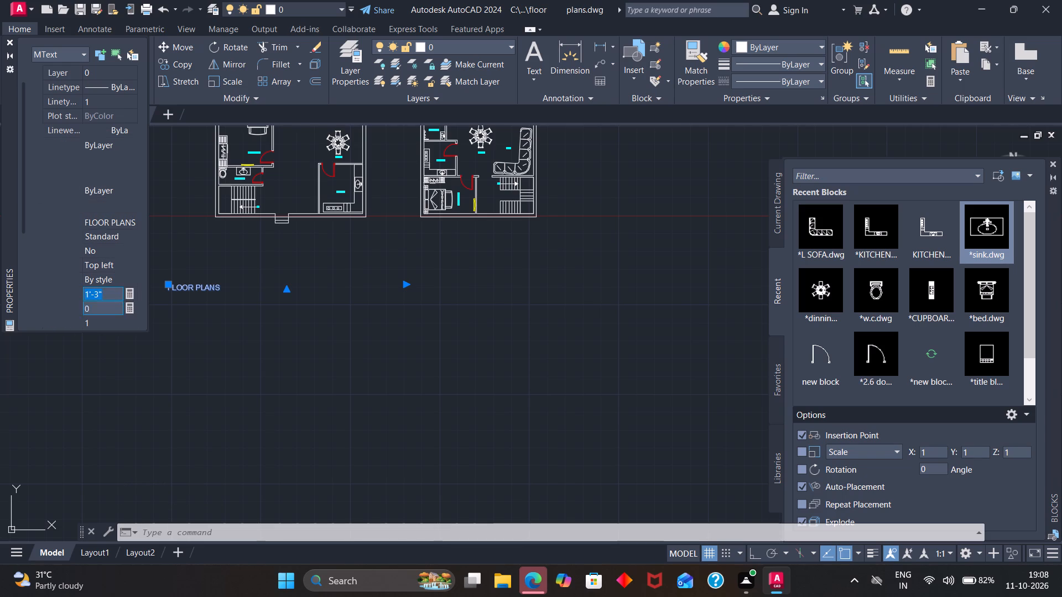
click(107, 290)
key(BackSpace)
key(BackSpace)
key(BackSpace)
key(BackSpace)
key(BackSpace)
key(BackSpace)
key(BackSpace)
key(BackSpace)
key(BackSpace)
key(BackSpace)
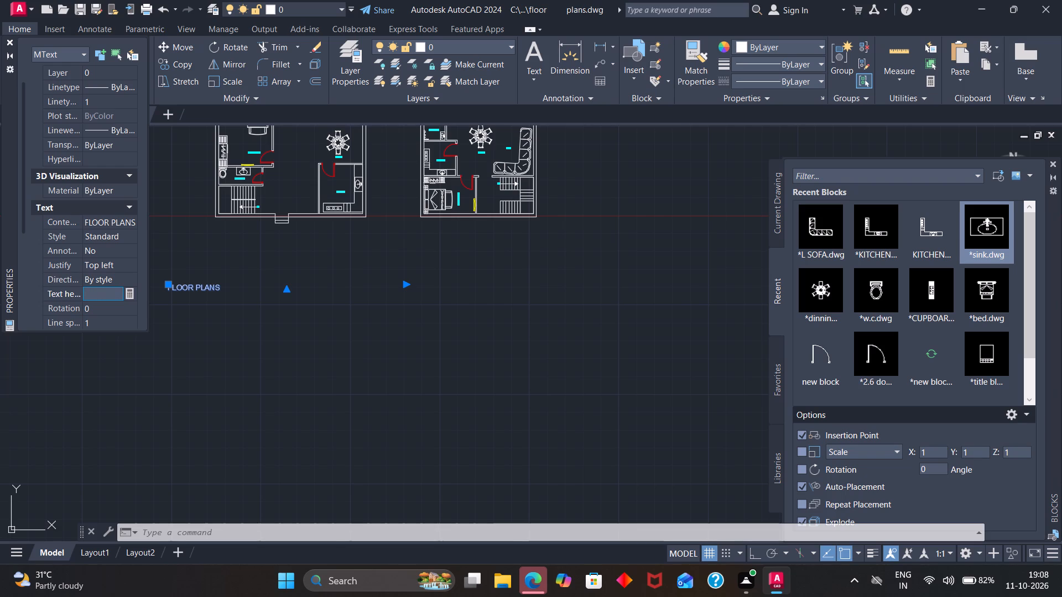
text(24)
key(Return)
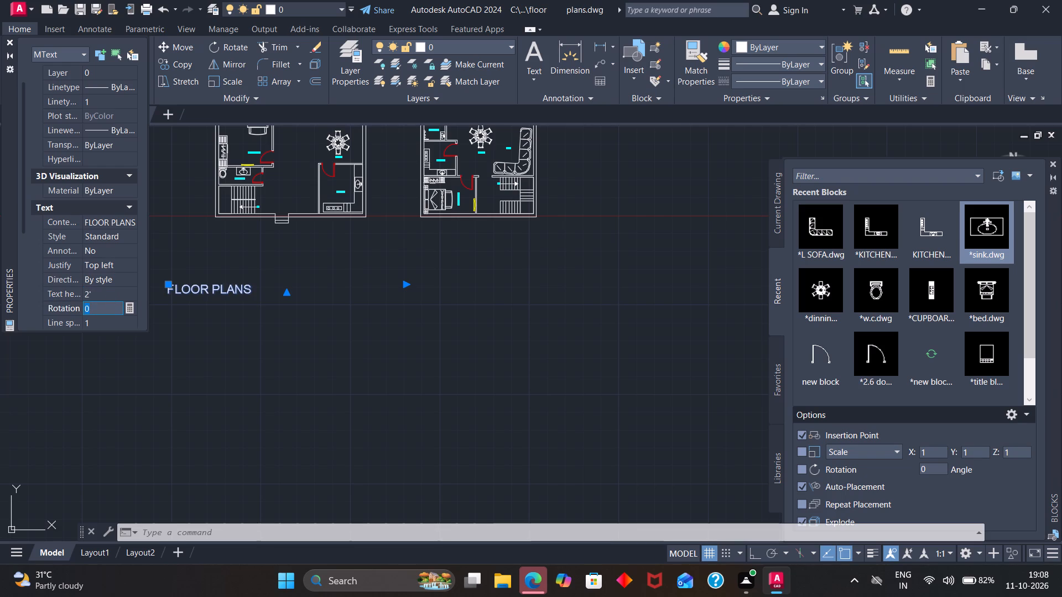
key(Escape)
key(Escape)
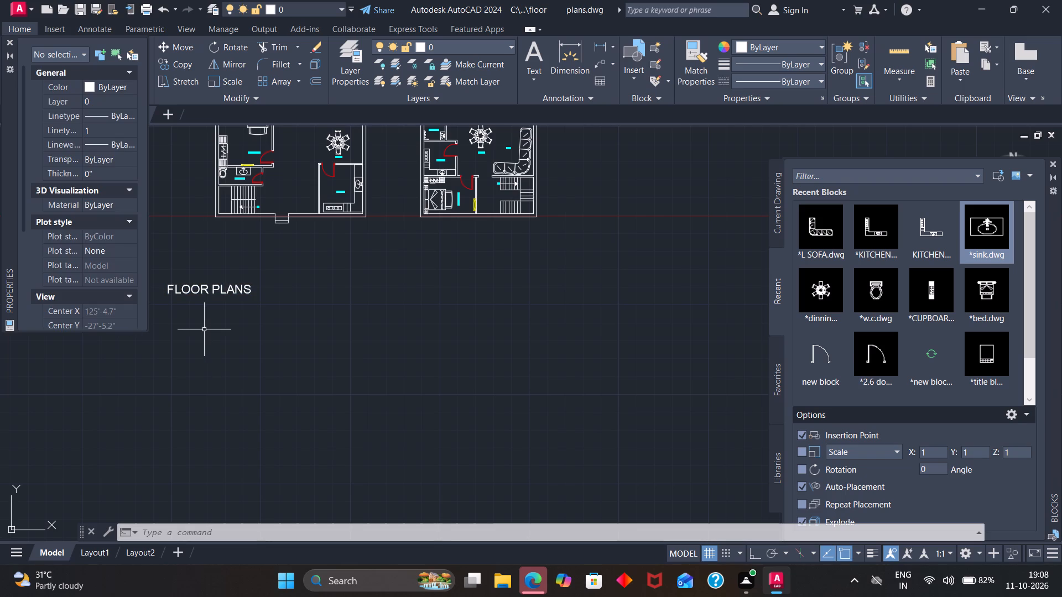
key(Escape)
click(9, 41)
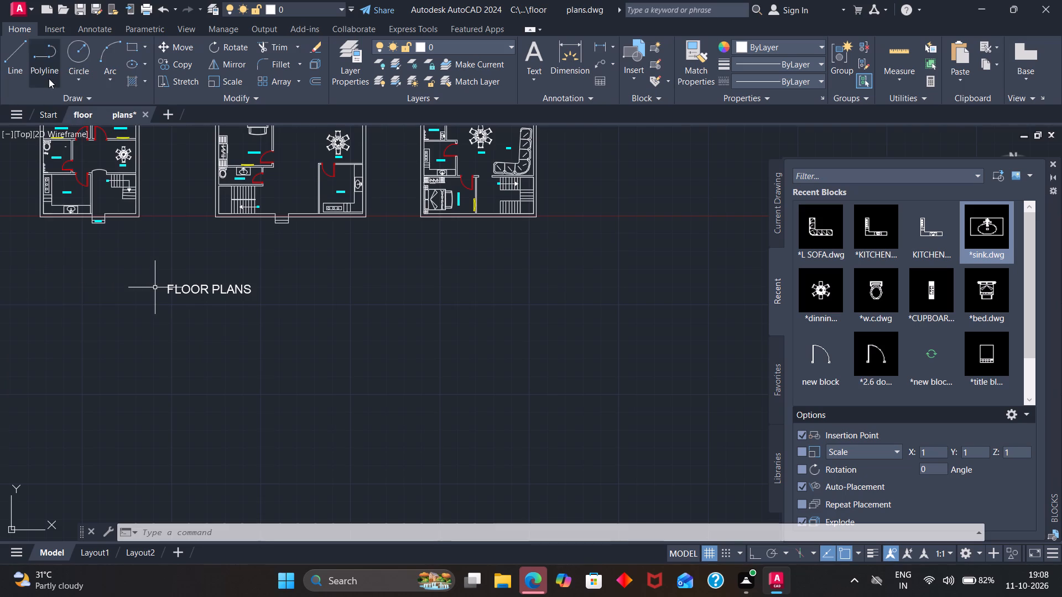
Move the FLOOR PLANS title so that it sits centrally below the second floor plan.
click(178, 289)
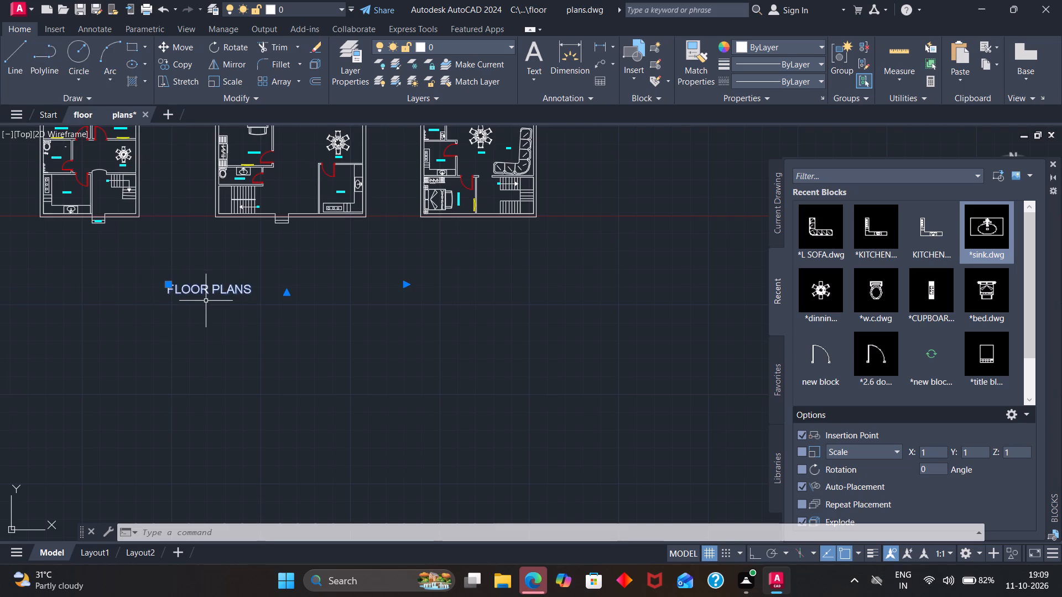
key(m)
key(Return)
click(215, 285)
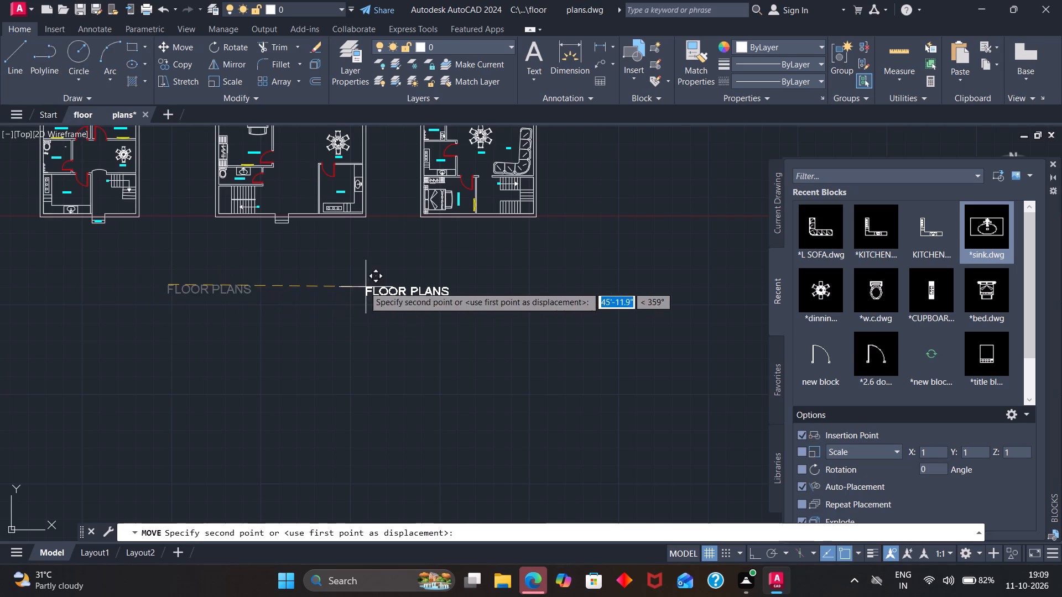
click(270, 303)
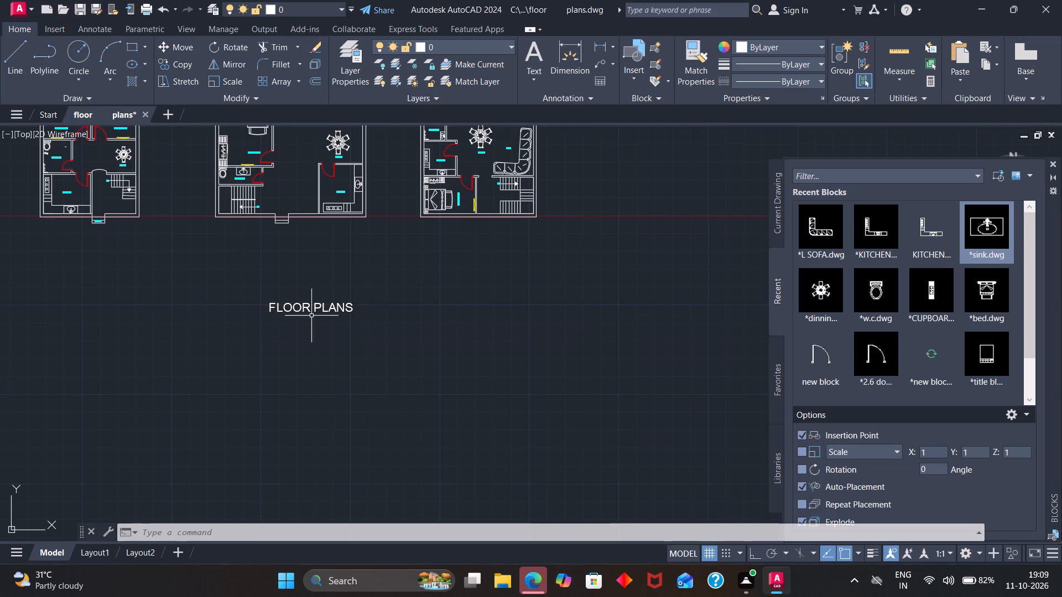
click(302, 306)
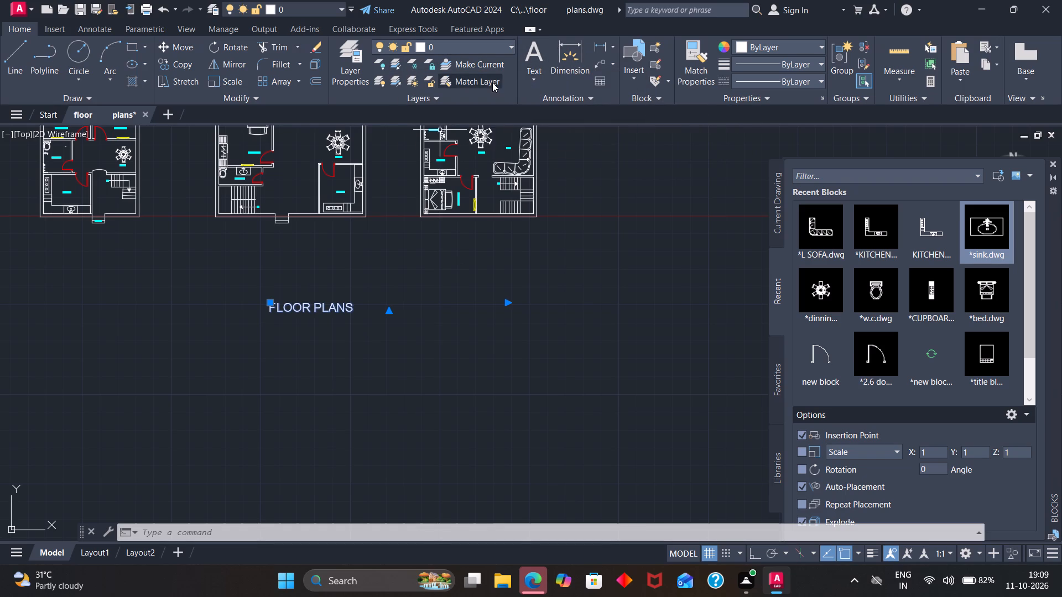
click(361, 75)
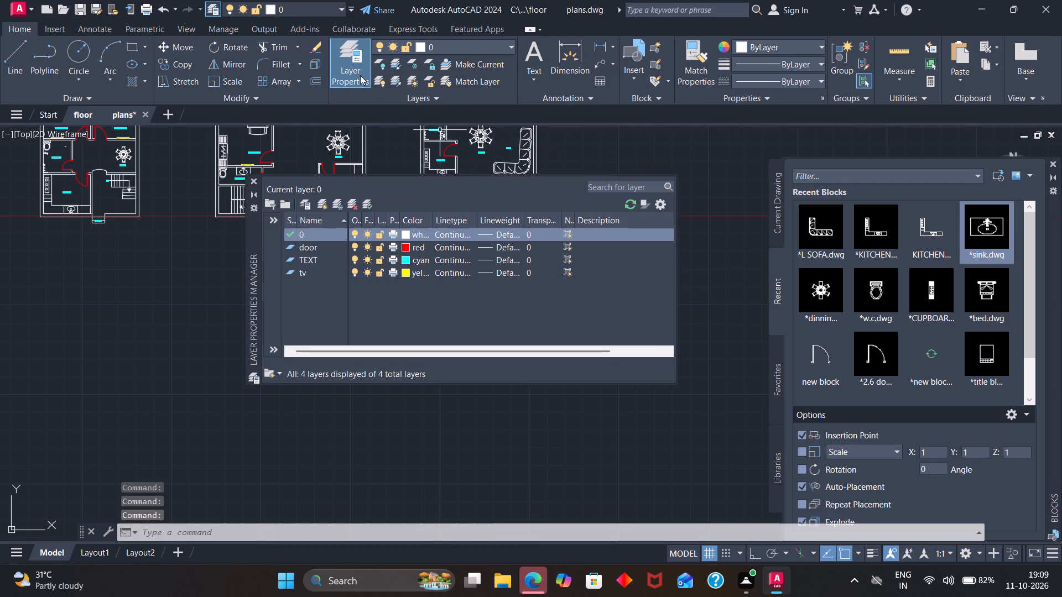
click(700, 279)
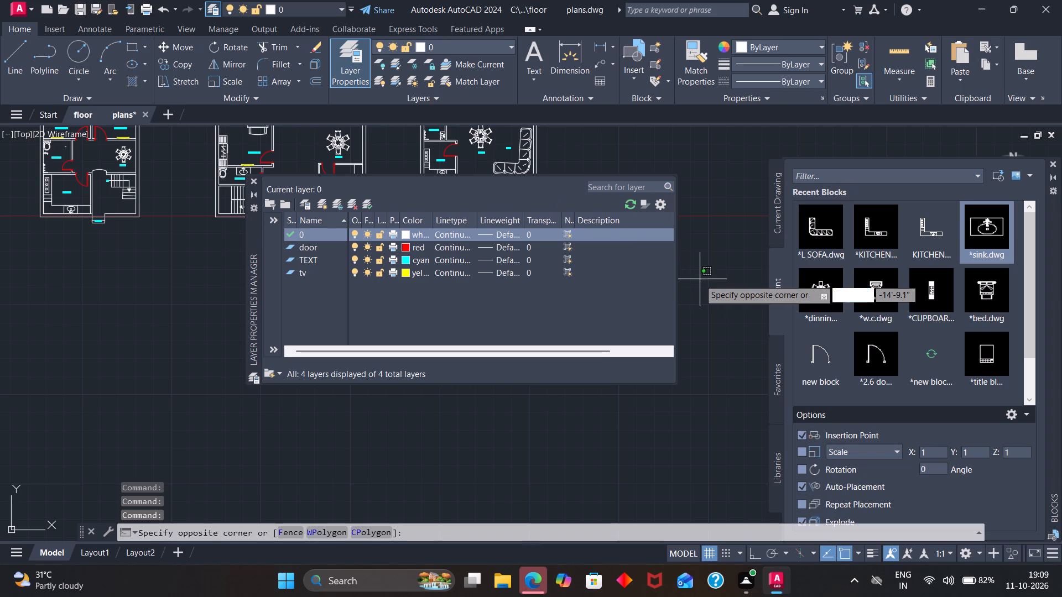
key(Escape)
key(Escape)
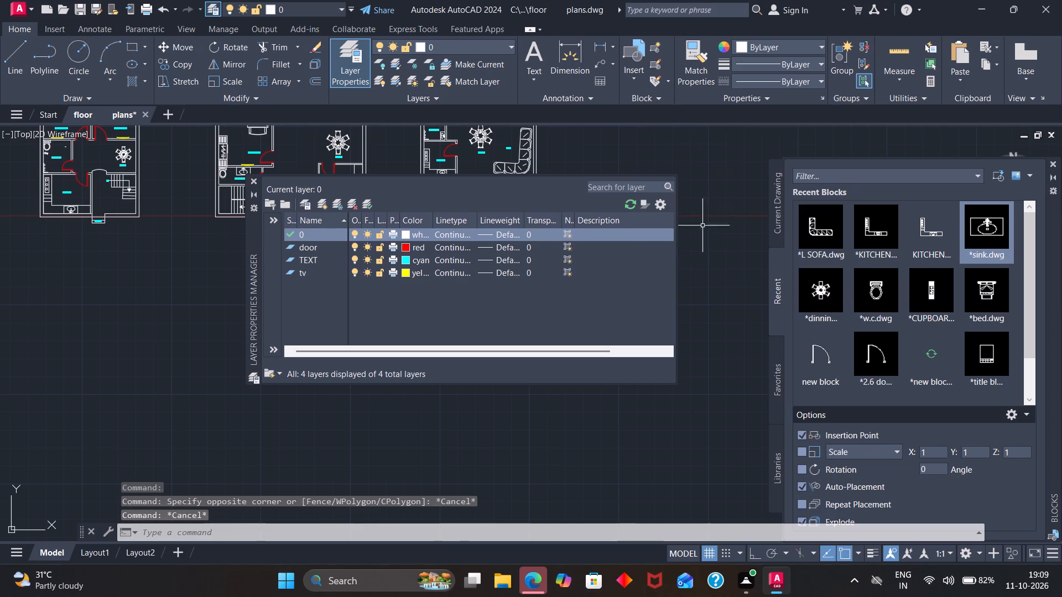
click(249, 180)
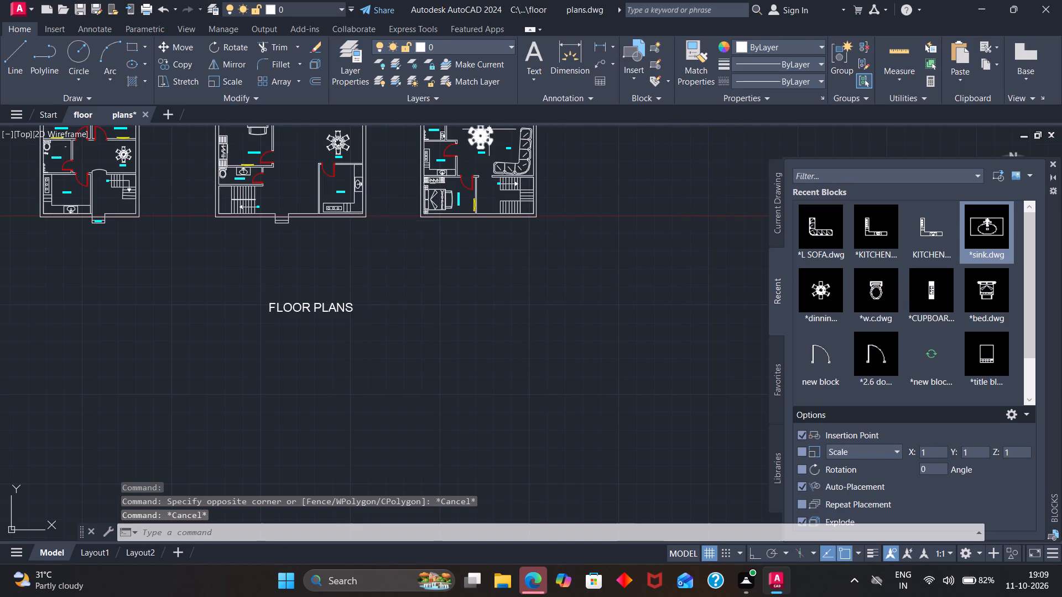
Change the colour of the FLOOR PLANS title to orange 242,103,34.
click(311, 304)
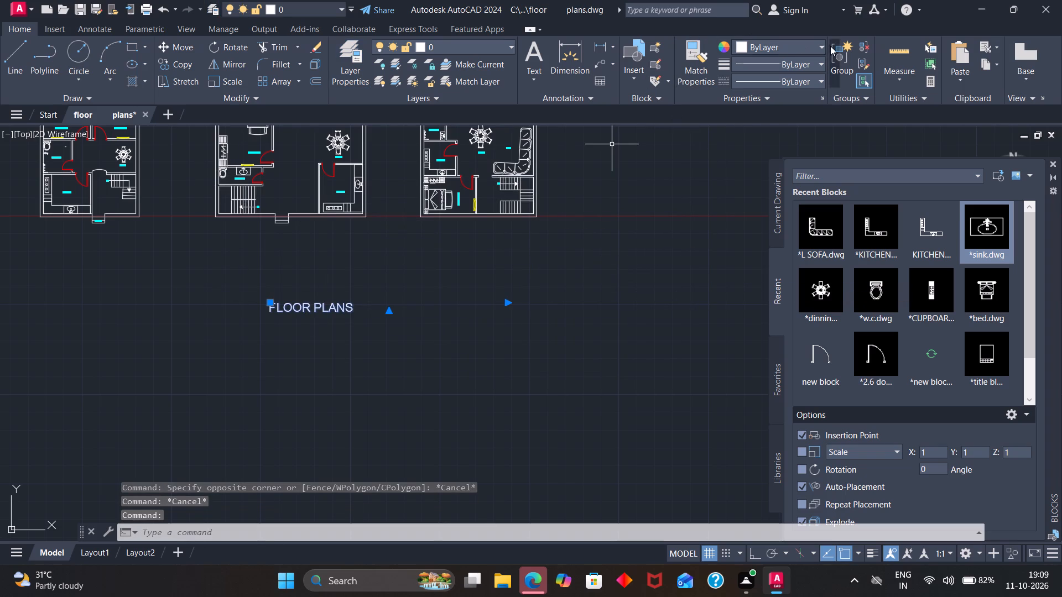
click(823, 41)
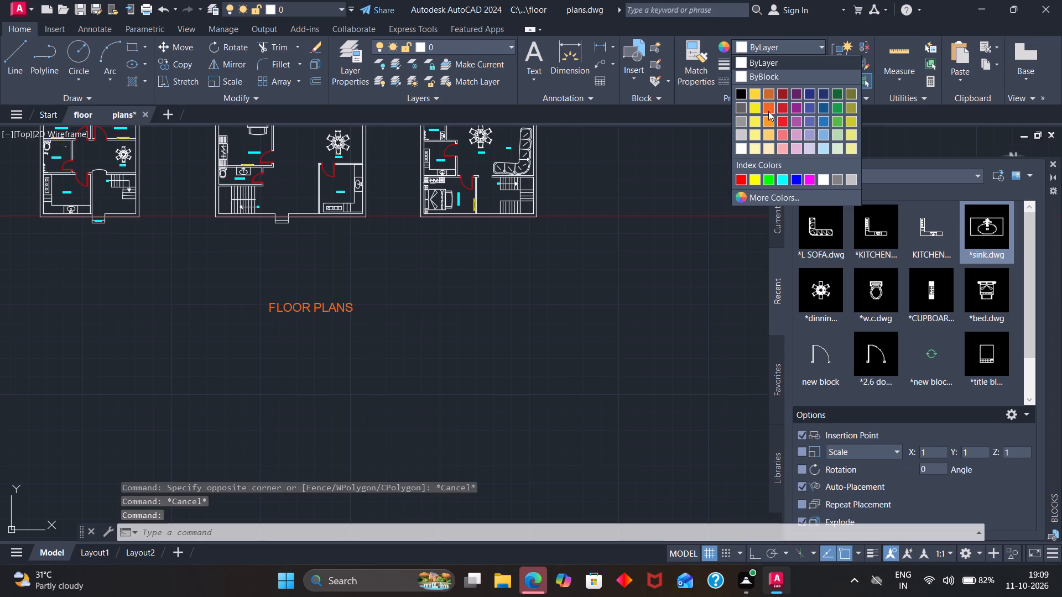
click(766, 110)
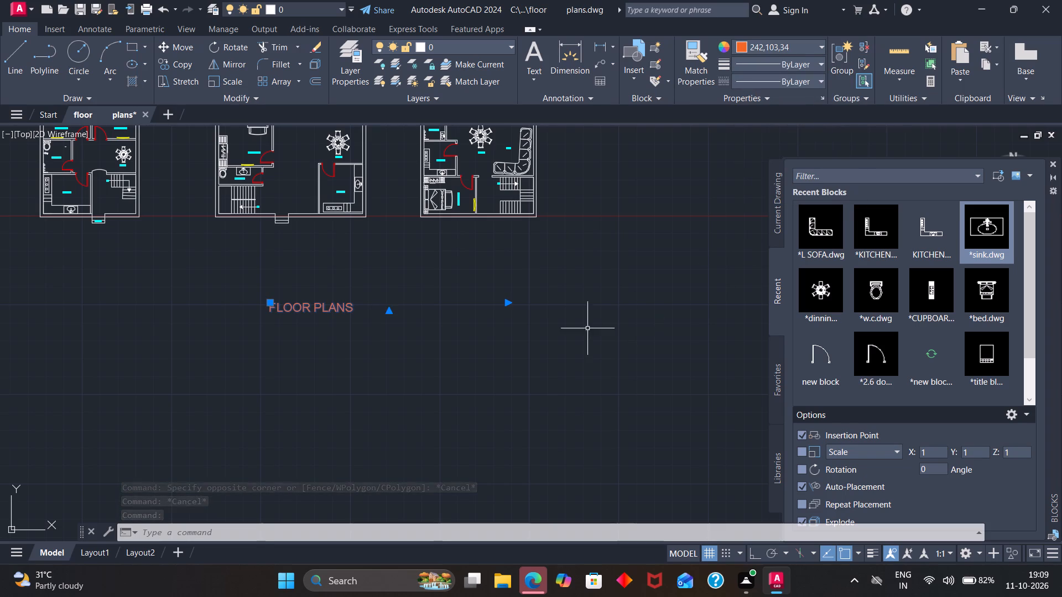
key(Escape)
Insert the 4'window block from the window folder into the outer wall behind the Bed Room 1 bed of the first plan.
scroll(150, 247, down, 2)
scroll(84, 190, up, 2)
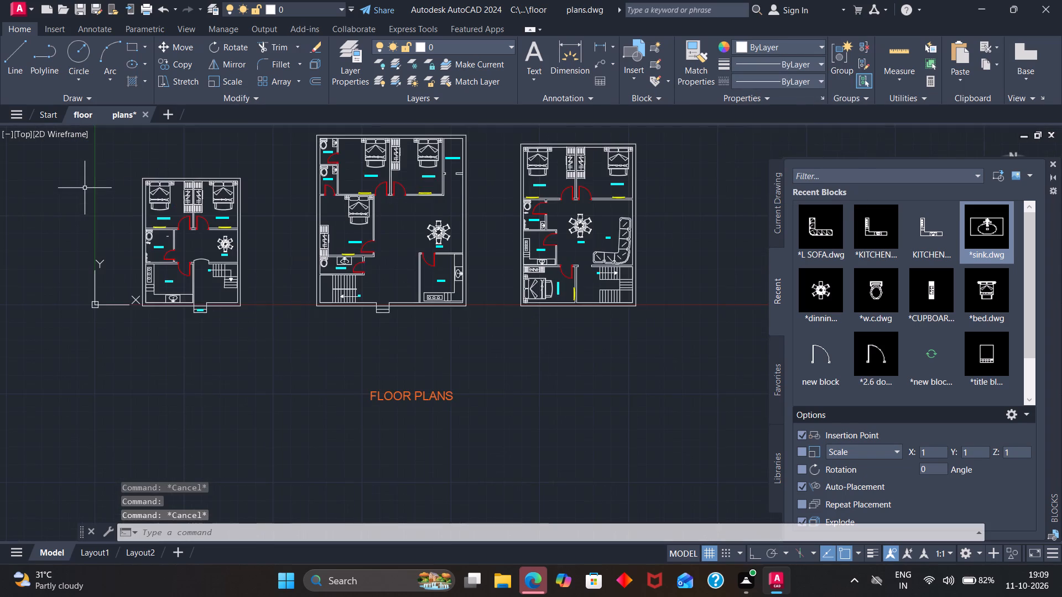
scroll(104, 214, up, 2)
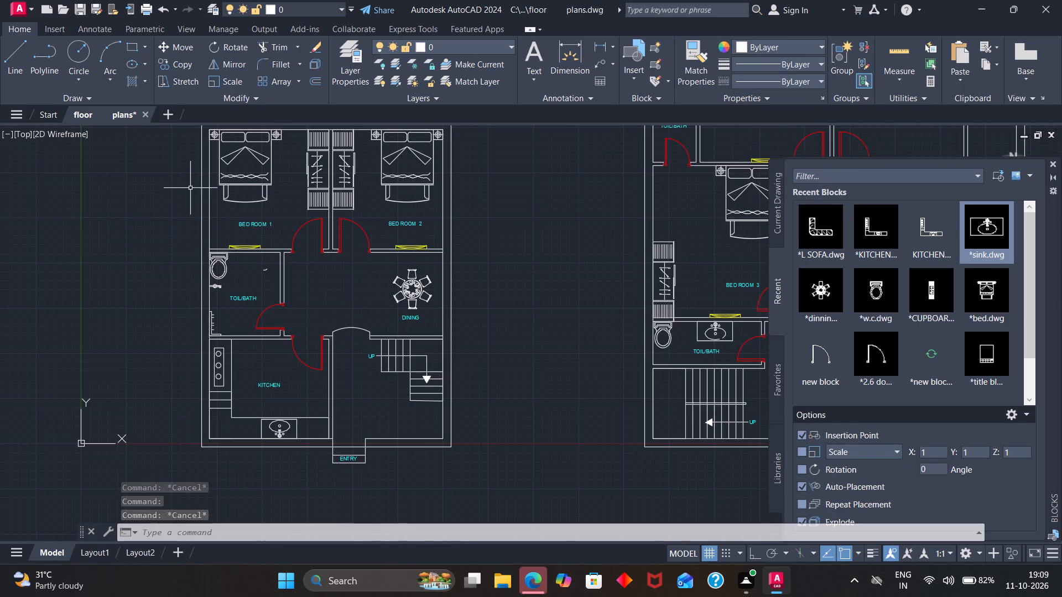
click(1019, 175)
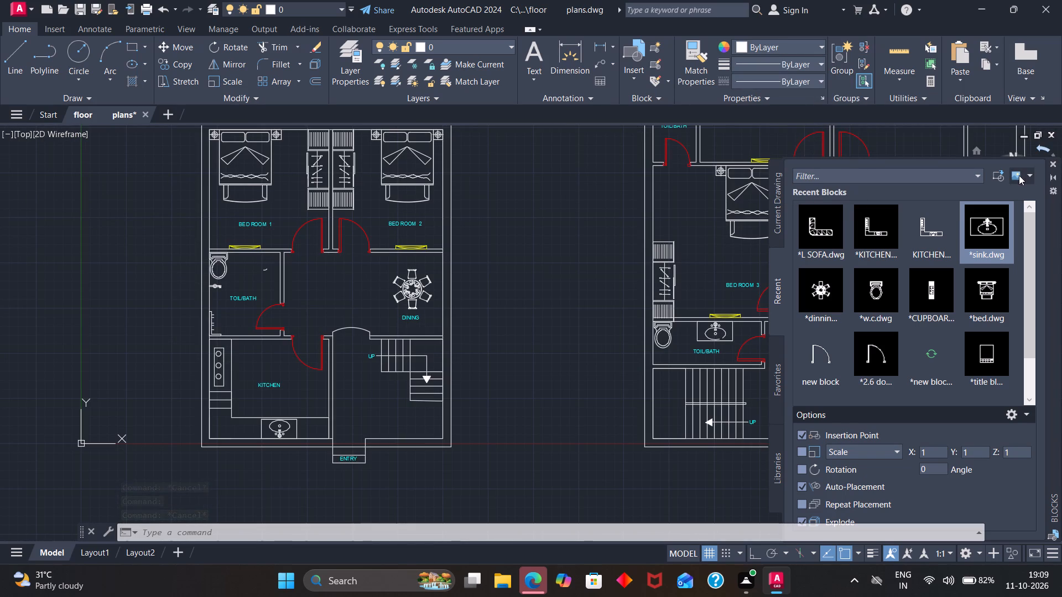
click(999, 179)
click(999, 179)
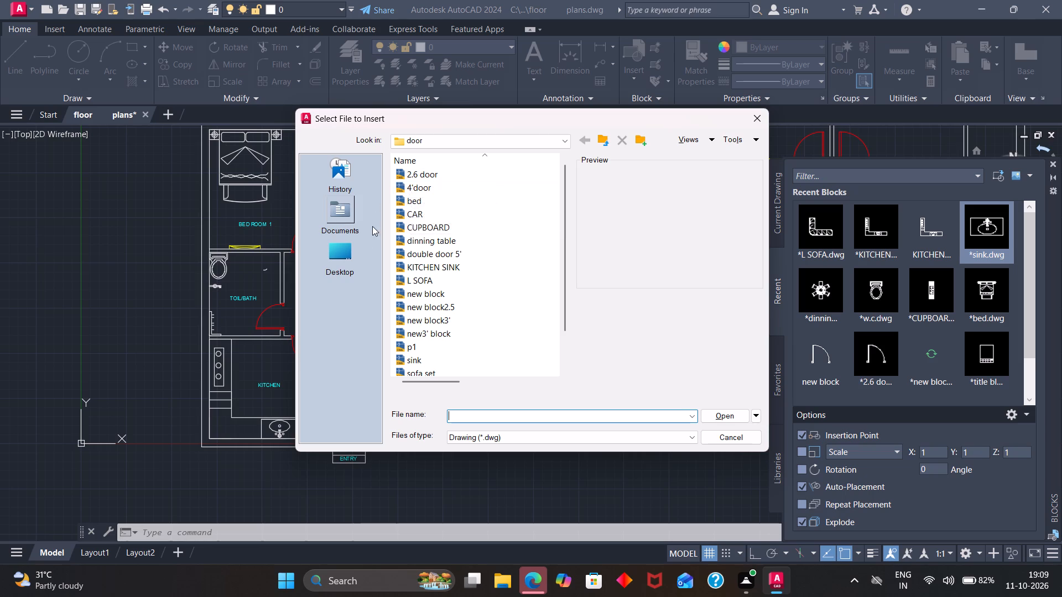
double_click(351, 247)
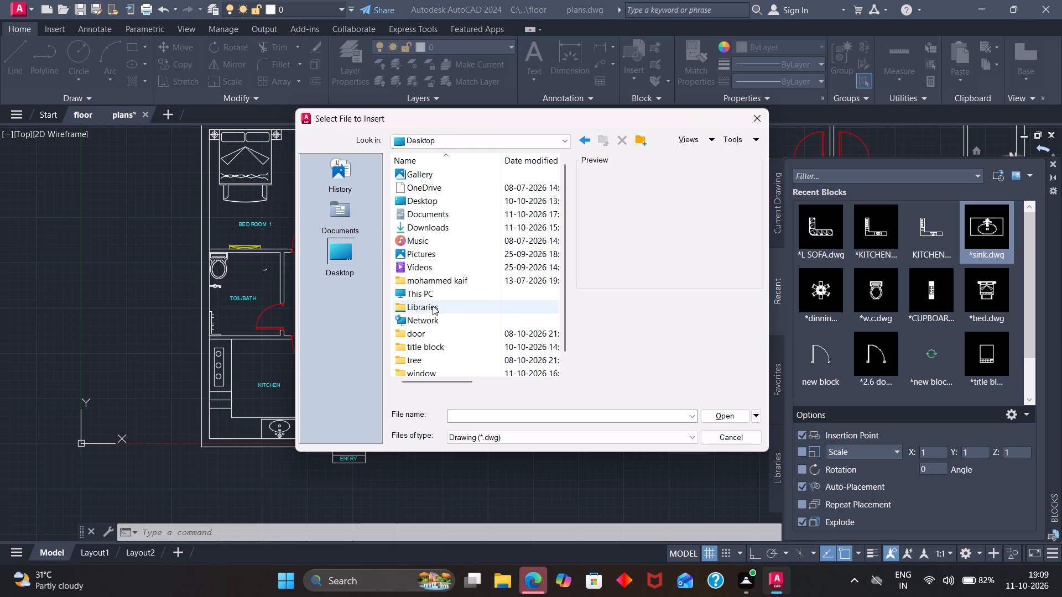
scroll(433, 306, down, 2)
triple_click(424, 361)
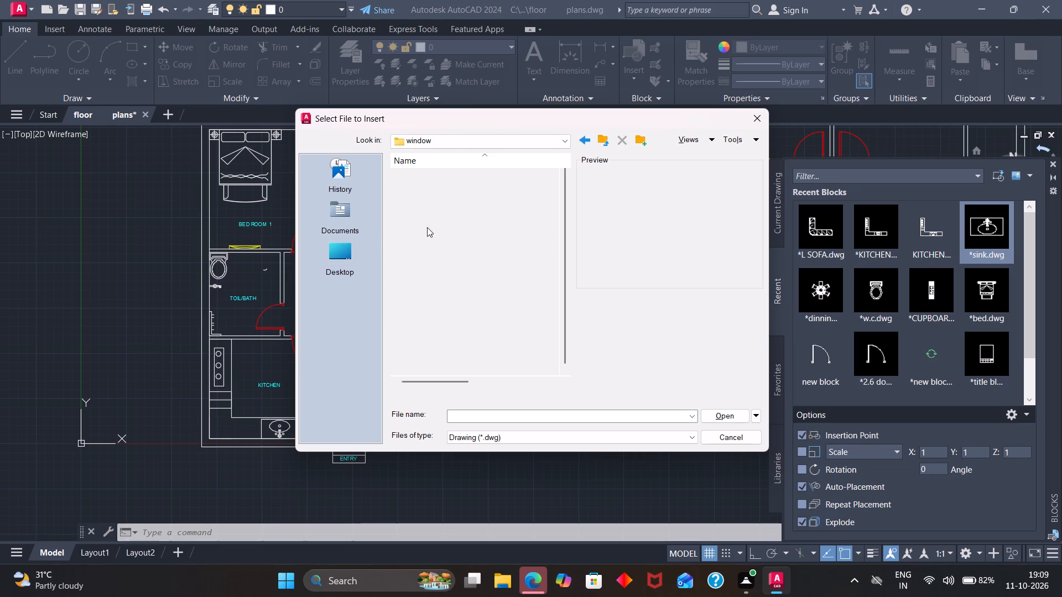
click(430, 172)
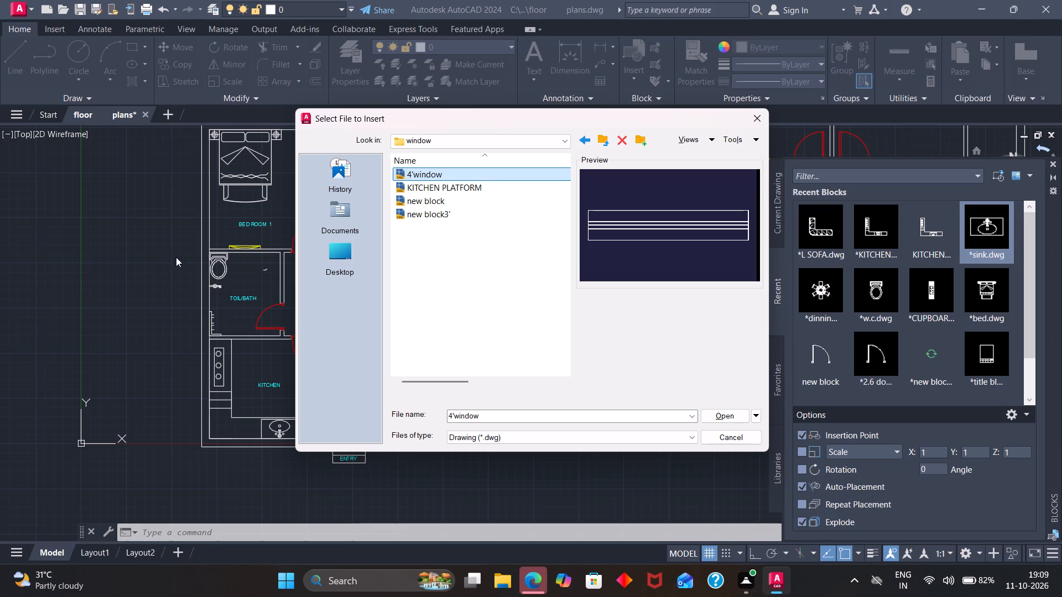
click(717, 415)
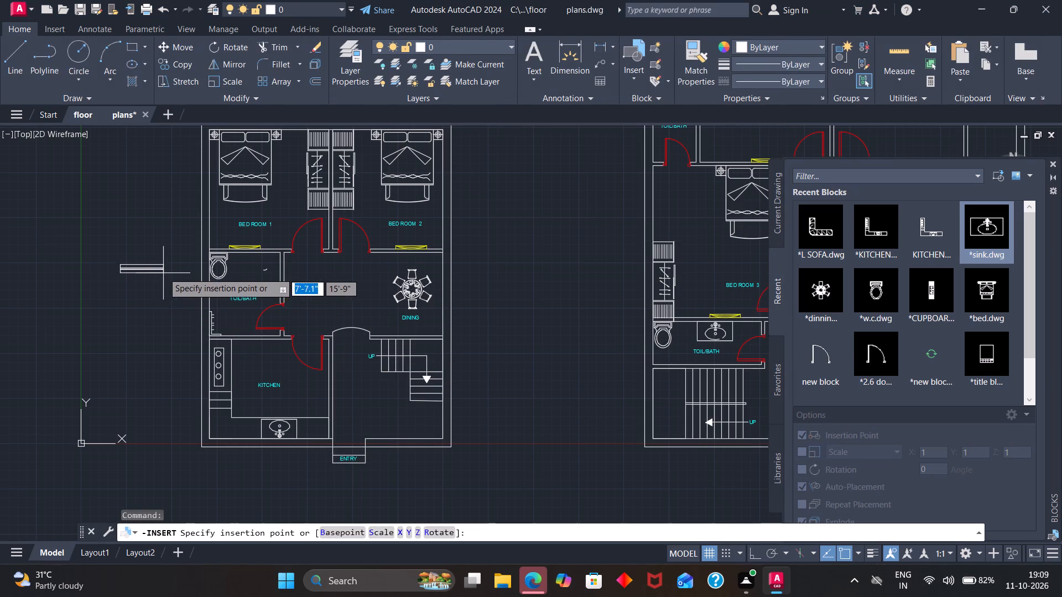
scroll(184, 263, down, 1)
scroll(240, 163, up, 3)
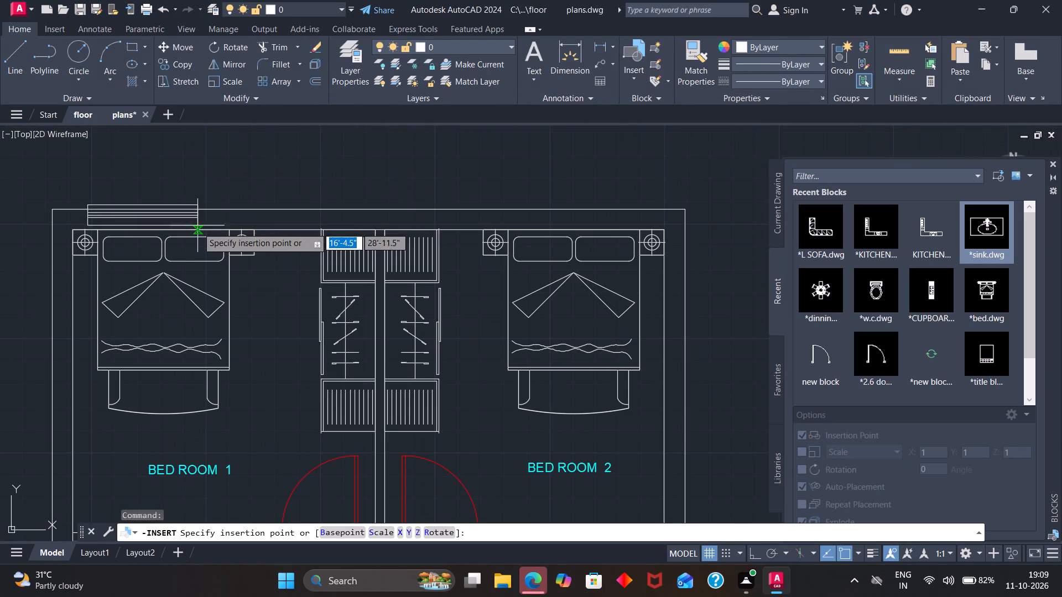
click(204, 232)
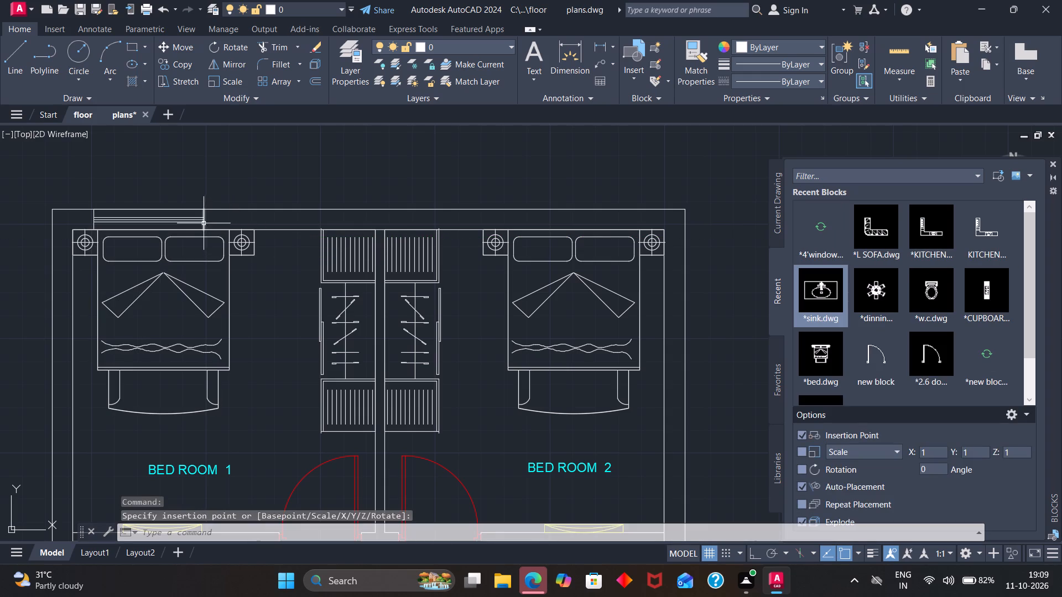
click(203, 223)
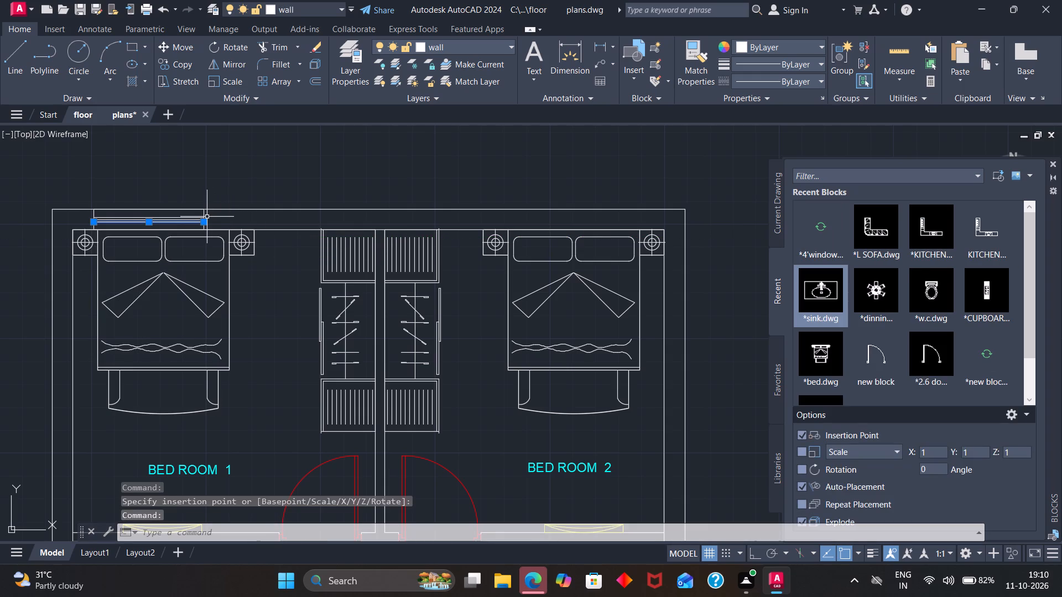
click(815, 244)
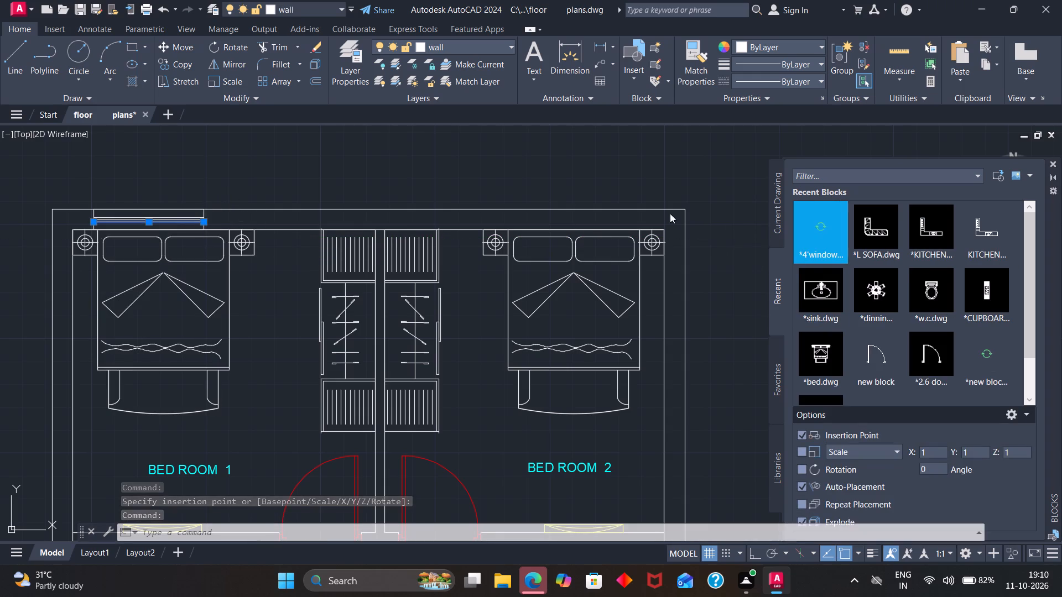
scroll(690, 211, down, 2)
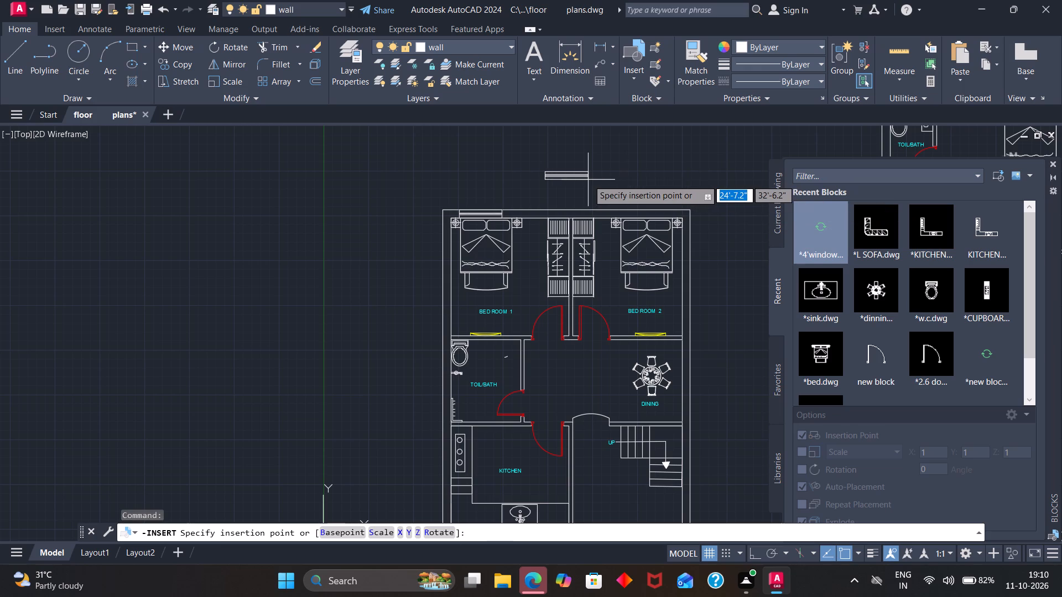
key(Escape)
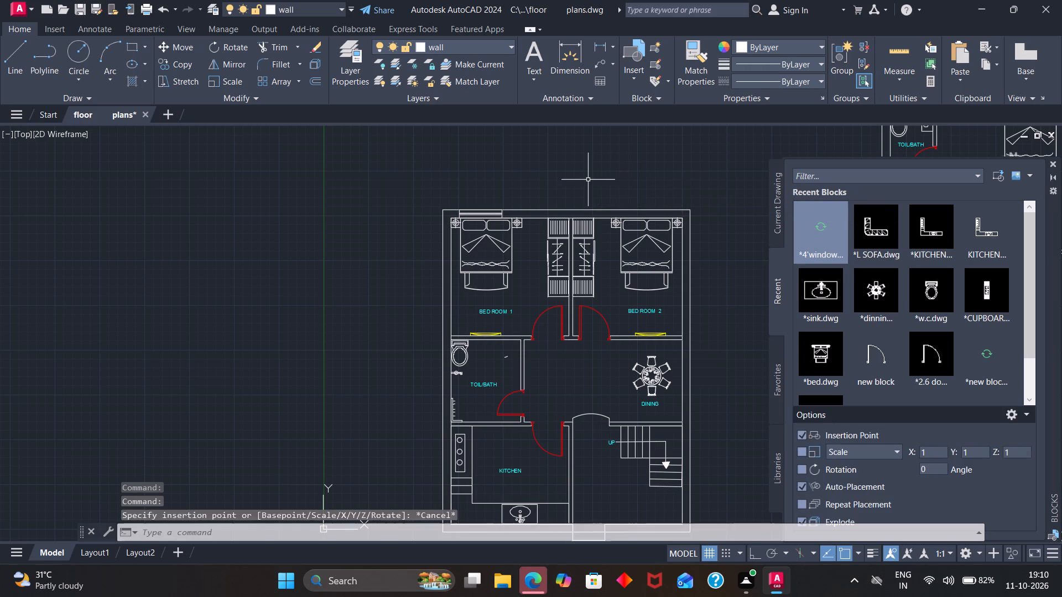
Undo the window block insertion in the outer wall behind the first plan's Bed Room 1 bed.
key(ctrl+z)
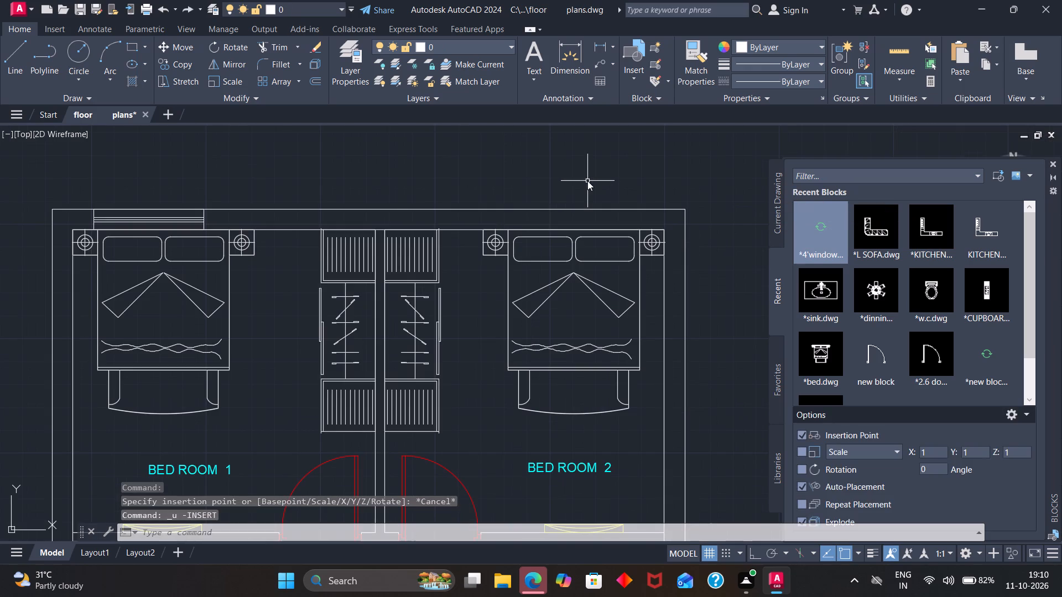
key(ctrl+z)
Insert the 4'window block in the empty space between the first and second plans and group its parts.
click(821, 230)
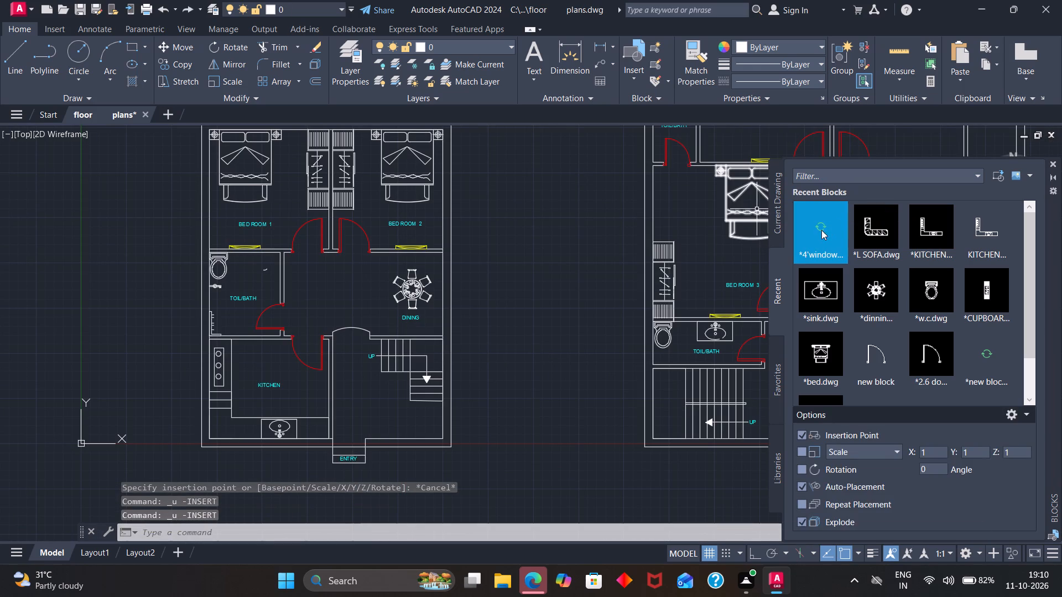
click(553, 322)
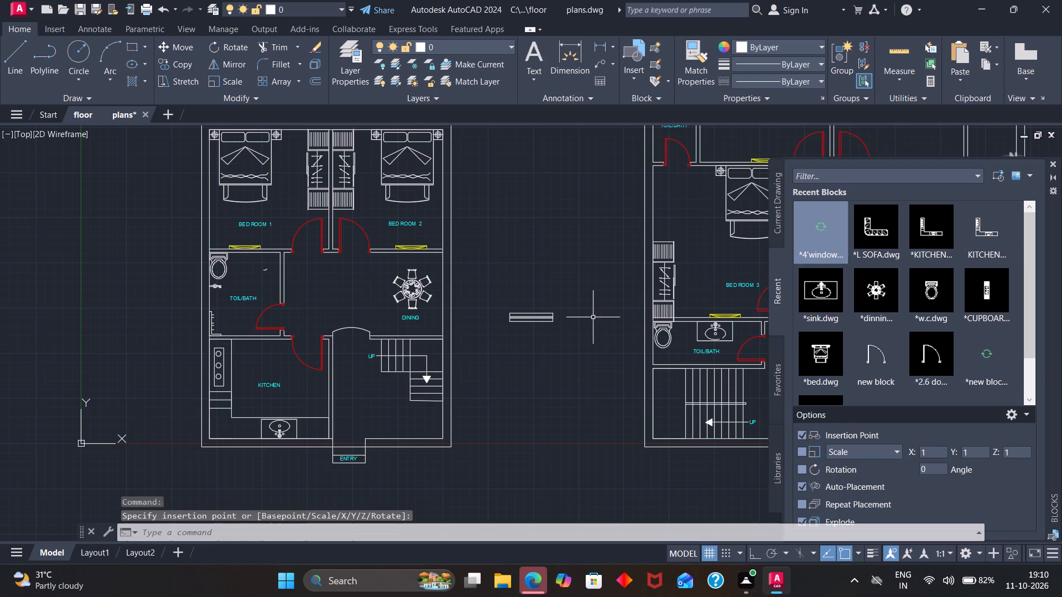
drag(587, 298, 606, 377)
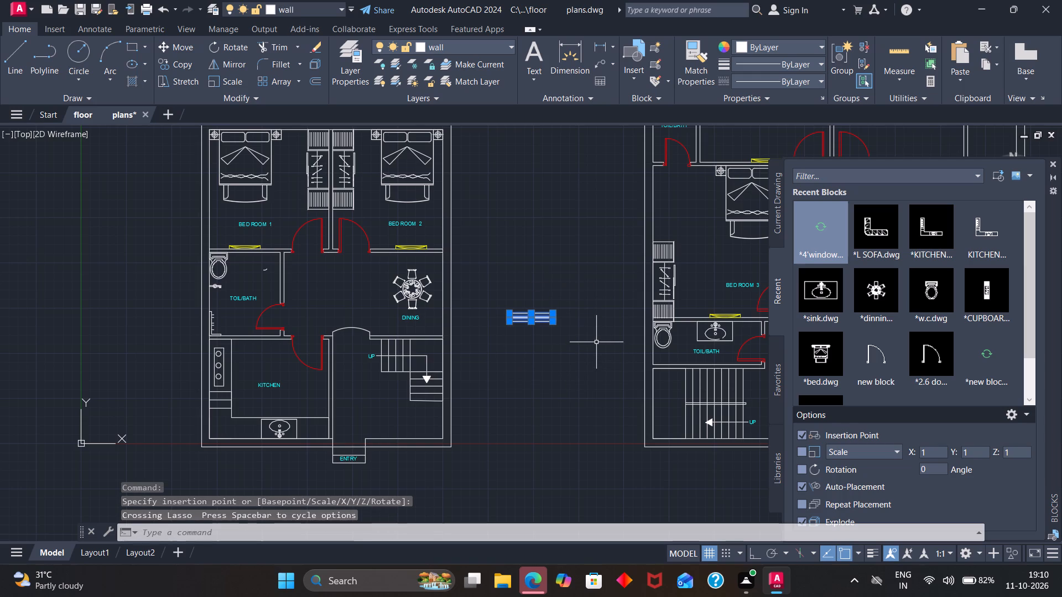
key(g)
key(Return)
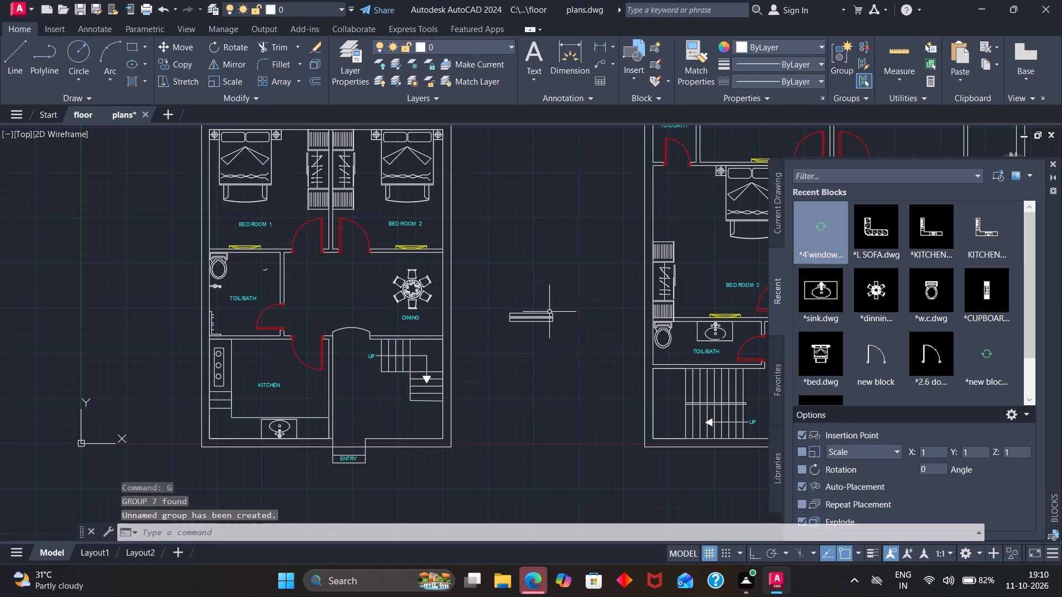
Move the grouped window into the first plan's outer wall at Bed Room 1, between the bed and the wardrobe.
click(544, 315)
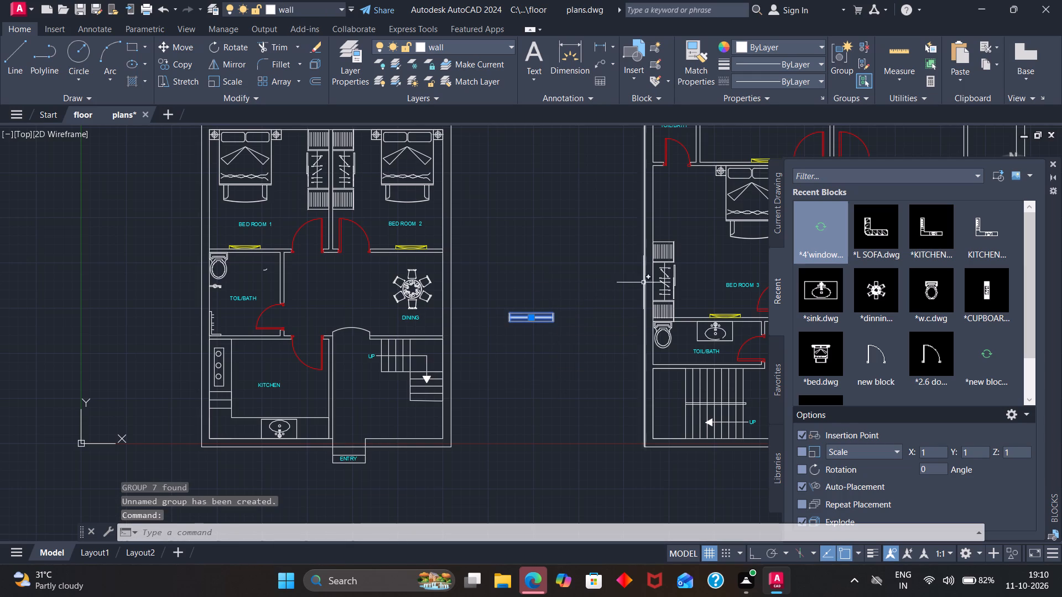
key(m)
key(Return)
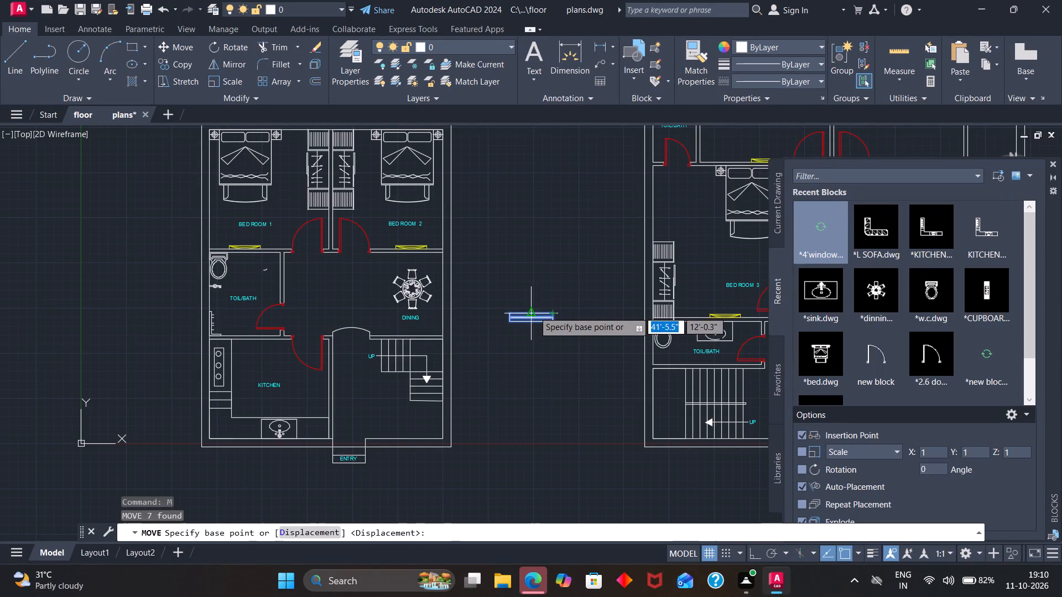
click(534, 311)
scroll(436, 286, down, 2)
scroll(357, 217, up, 2)
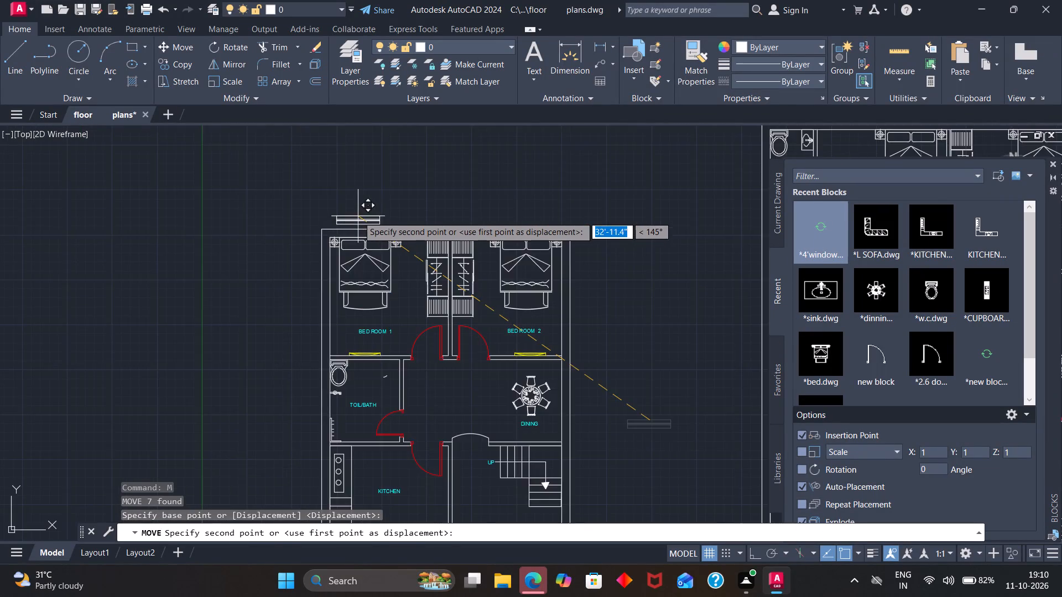
scroll(358, 216, up, 2)
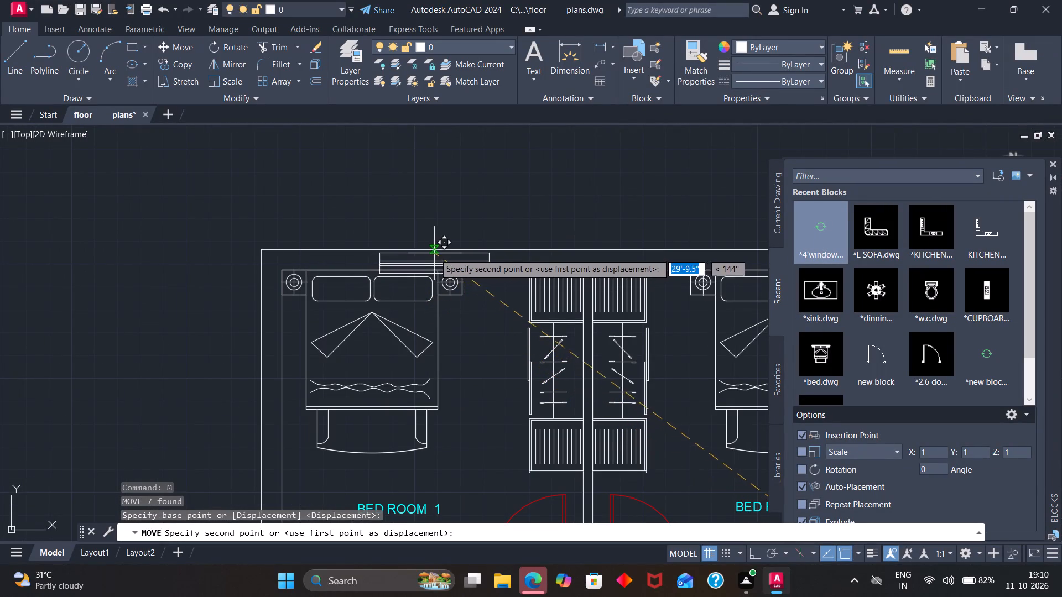
click(482, 248)
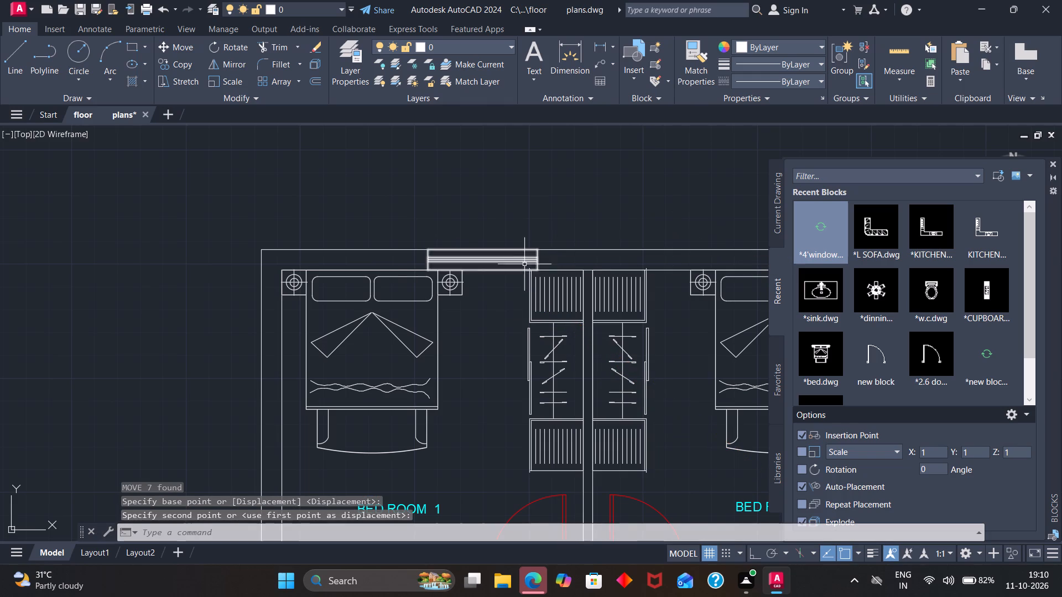
Copy the grouped window into the outer wall behind the Bed Room 2 bed of the first plan.
click(523, 263)
key(c)
key(o)
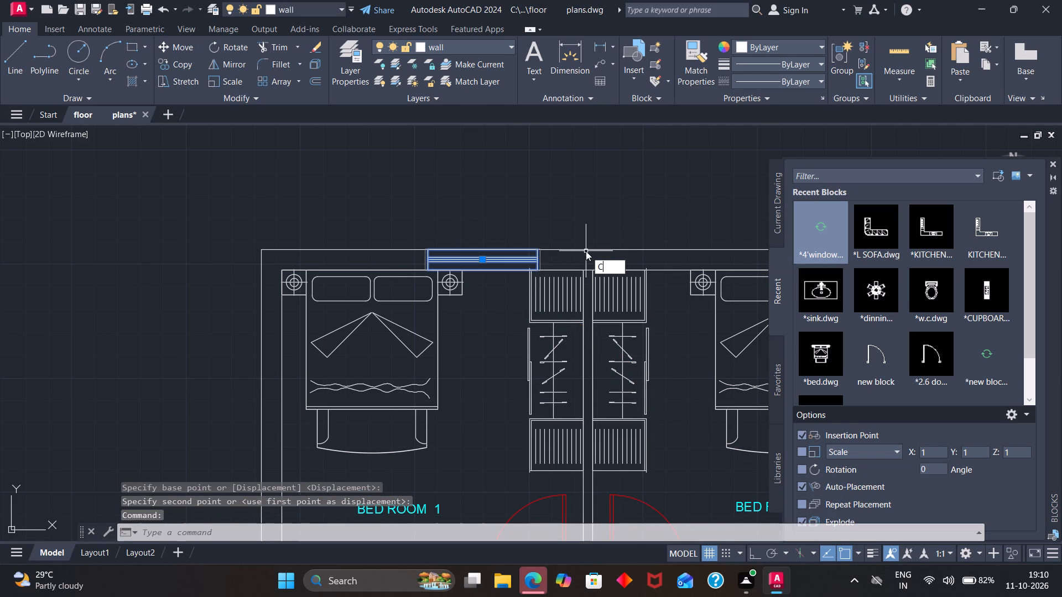
key(Return)
click(502, 261)
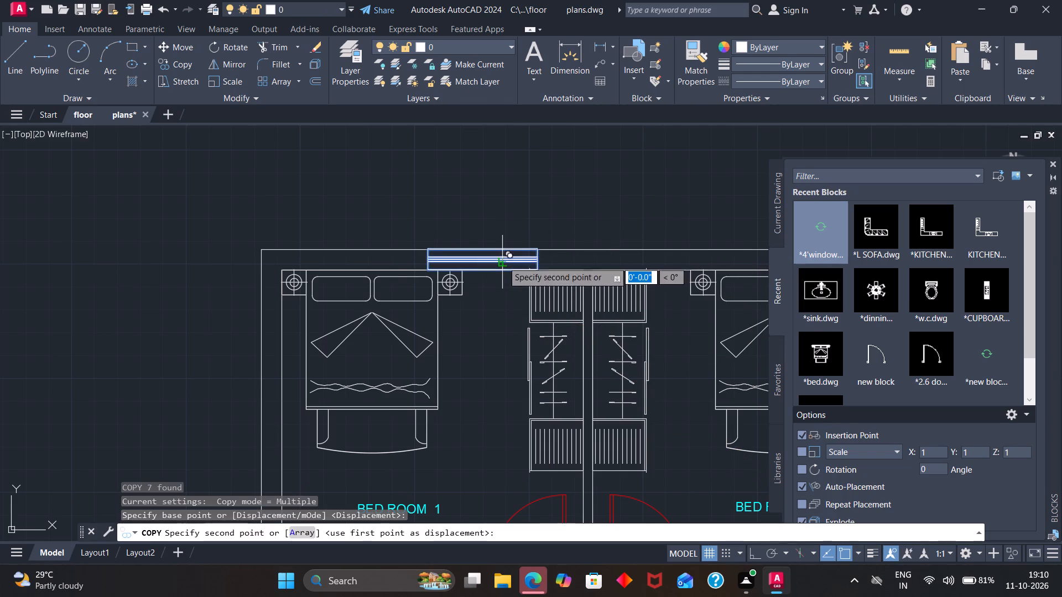
scroll(561, 244, down, 3)
scroll(640, 249, up, 2)
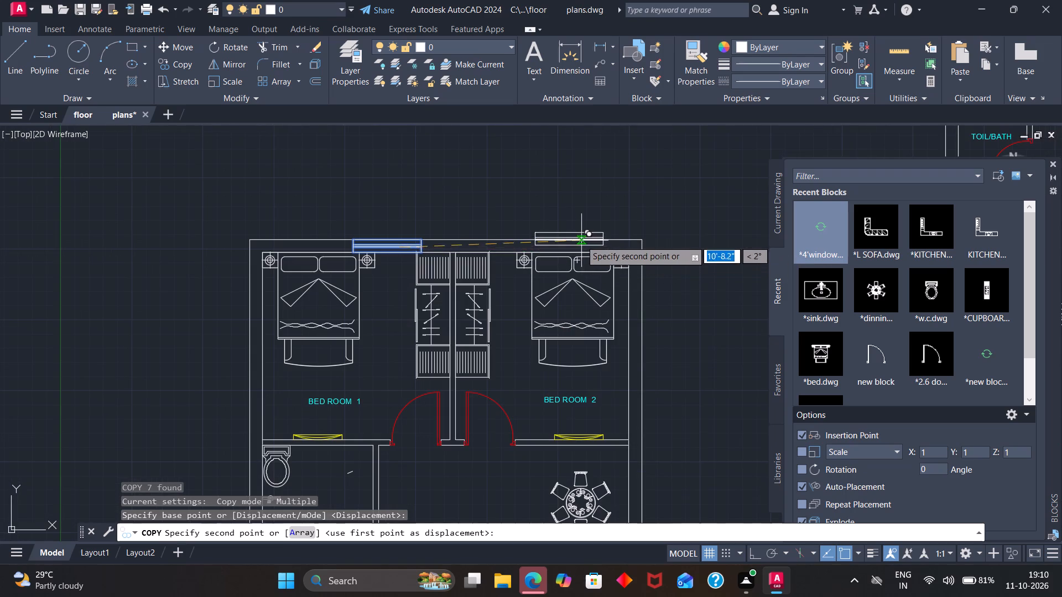
scroll(581, 240, up, 2)
click(579, 258)
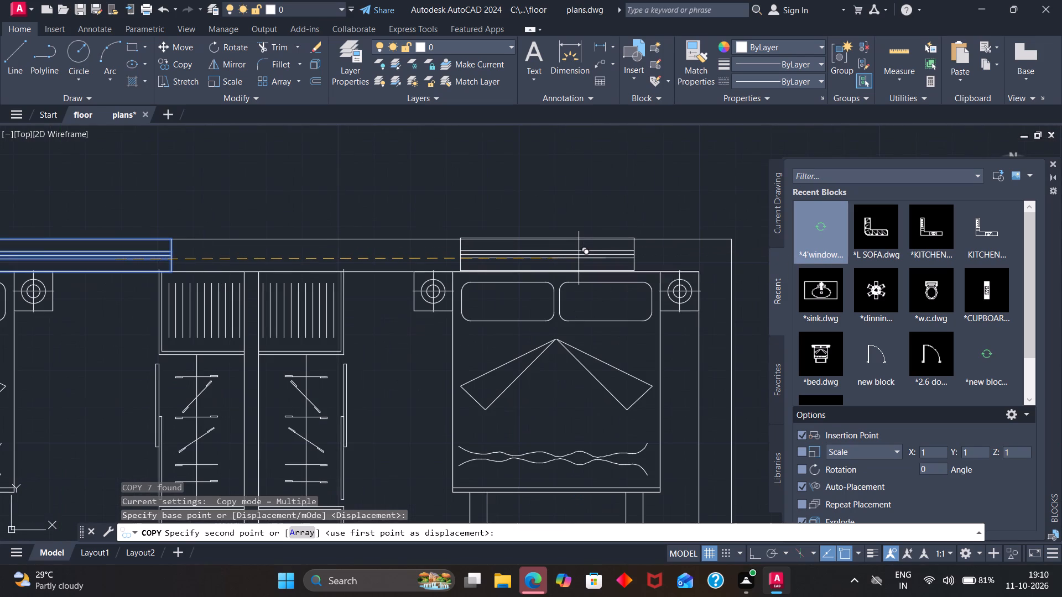
Place window copies in the second plan's outer wall, beside the Bed Room 1 bed and behind the Bed Room 2 bed.
scroll(581, 258, down, 3)
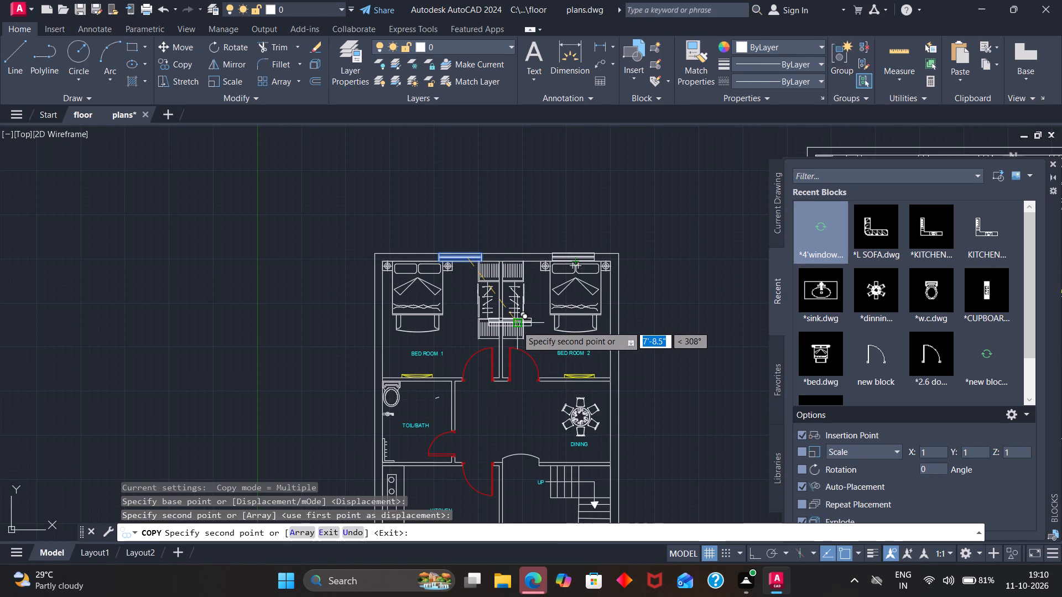
scroll(687, 303, down, 5)
scroll(752, 280, up, 5)
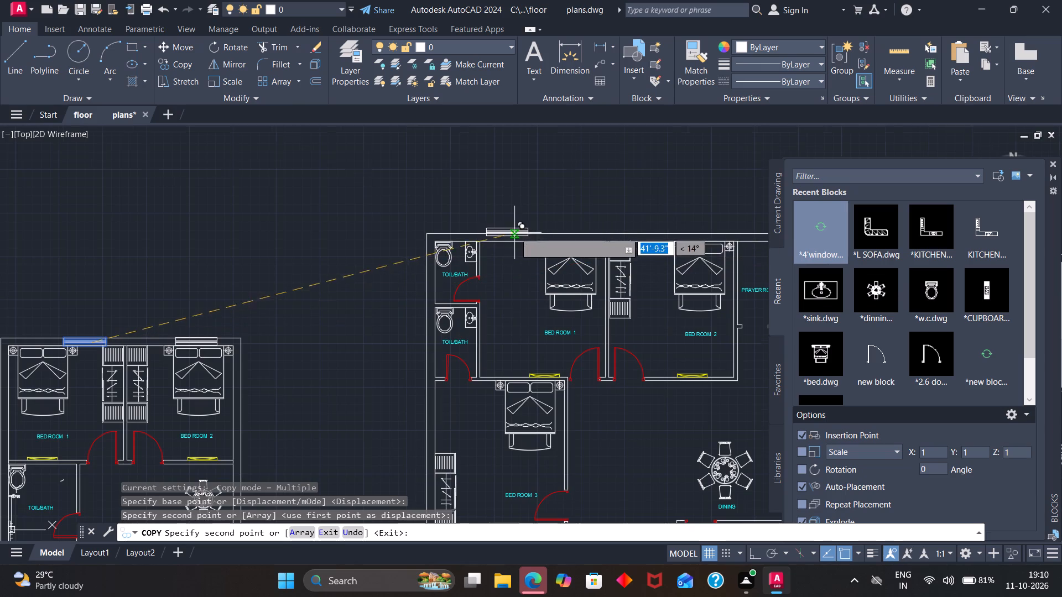
scroll(514, 233, up, 2)
click(515, 248)
scroll(551, 244, down, 2)
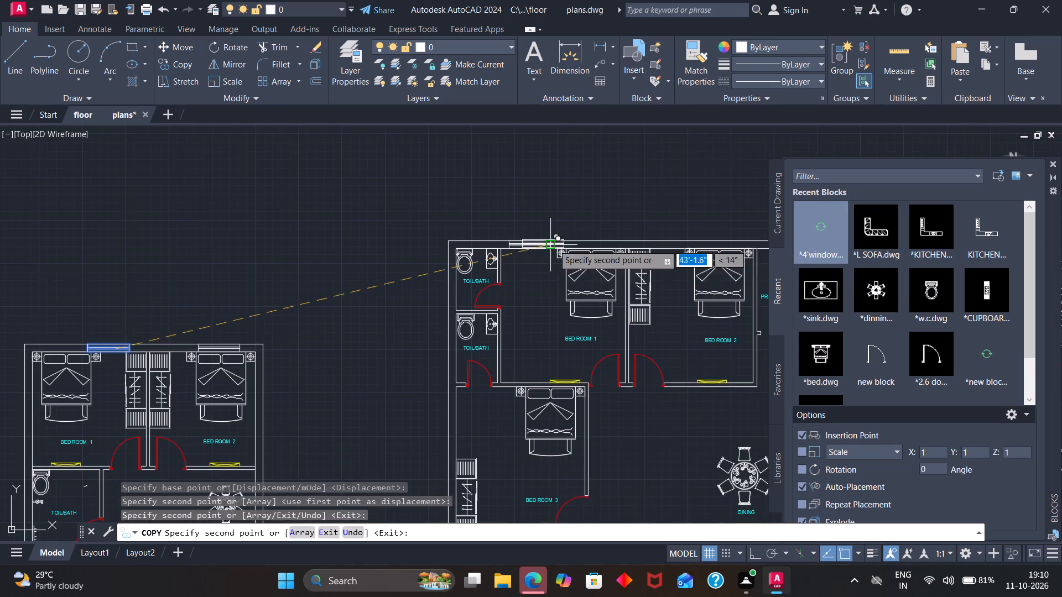
scroll(642, 250, down, 1)
scroll(693, 250, up, 3)
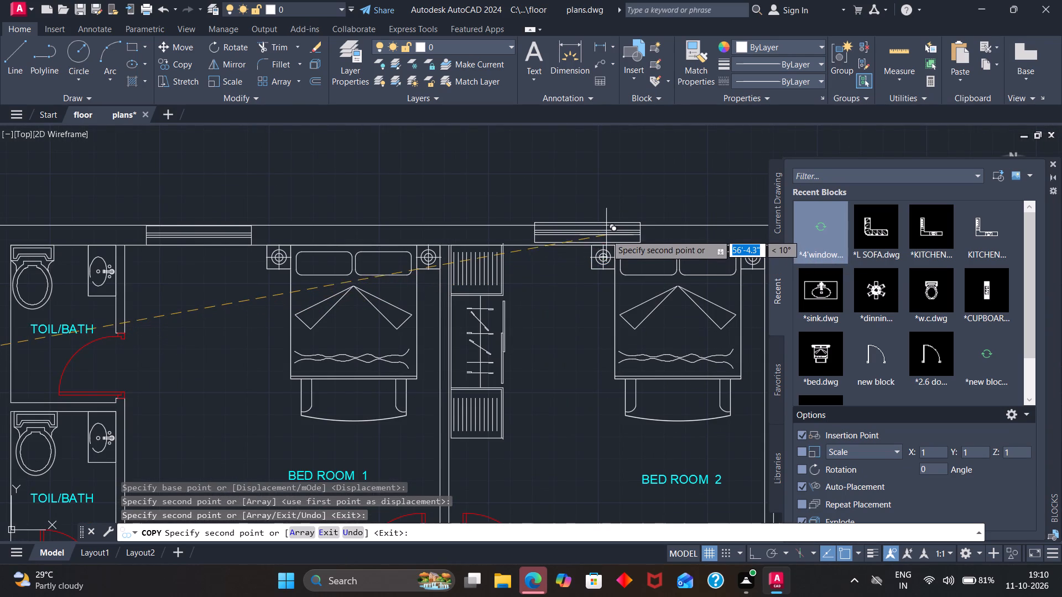
click(599, 237)
Place a window copy in the second plan's outer kitchen wall, near the corner beside the stove.
scroll(627, 228, down, 3)
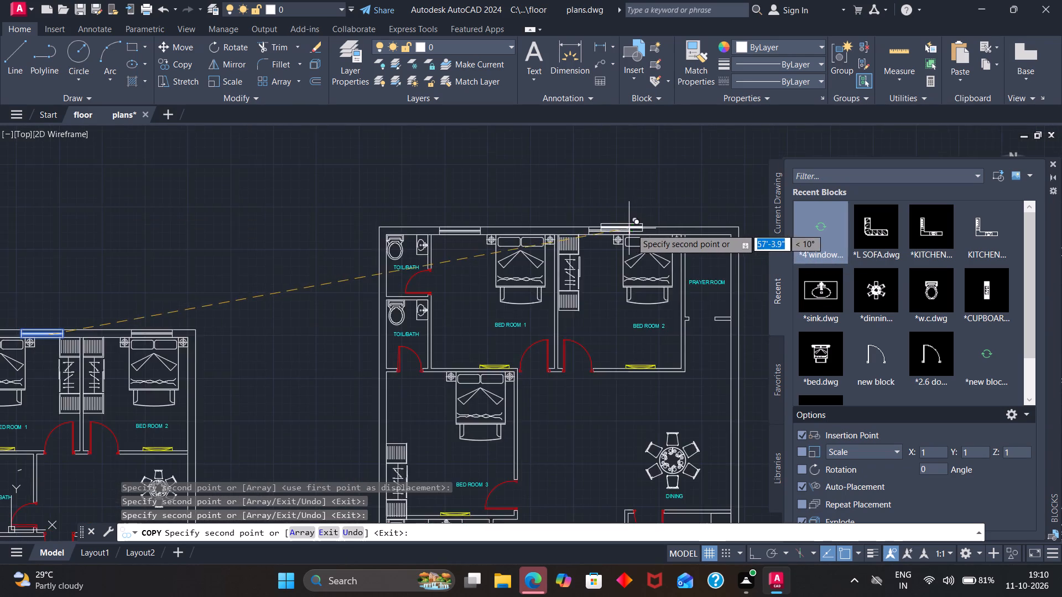
scroll(632, 229, down, 2)
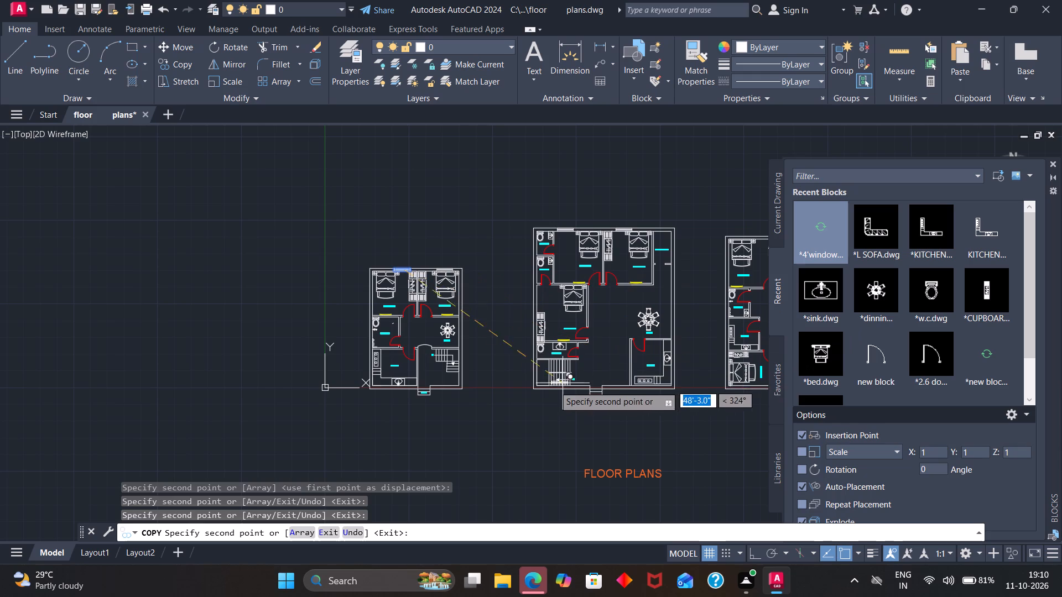
scroll(683, 392, up, 3)
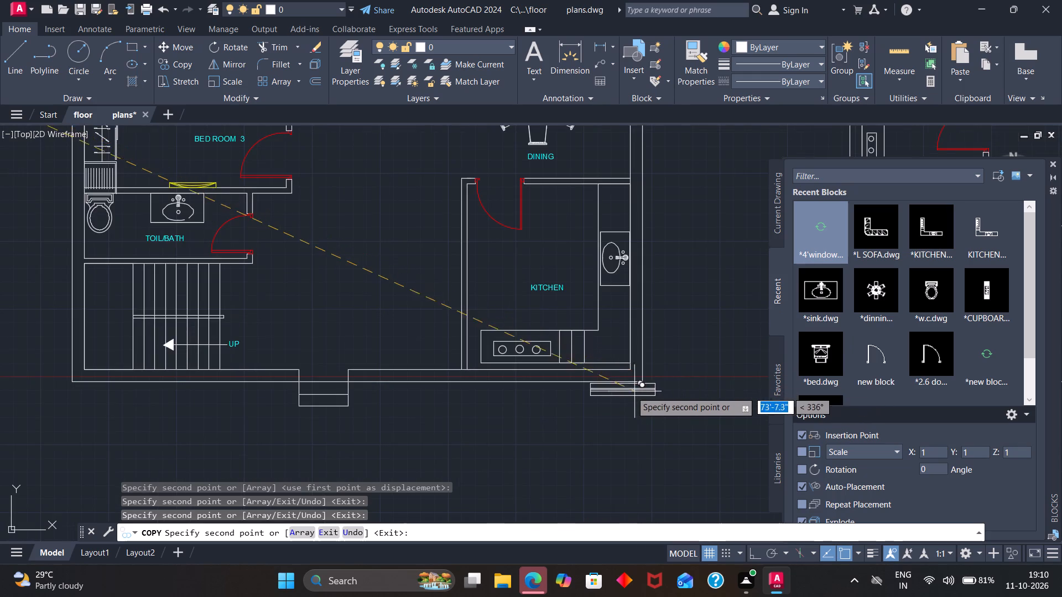
scroll(622, 389, up, 2)
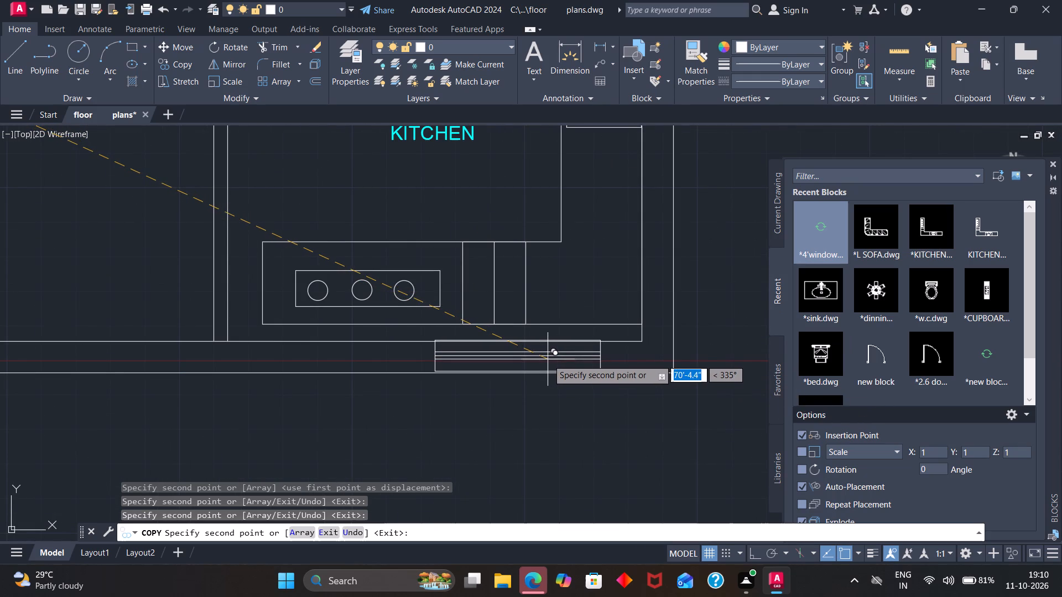
click(548, 359)
Place window copies in the third plan's outer wall, beside the Bed Room 1 bed and behind the Bed Room 2 bed.
scroll(611, 347, down, 4)
scroll(694, 302, down, 1)
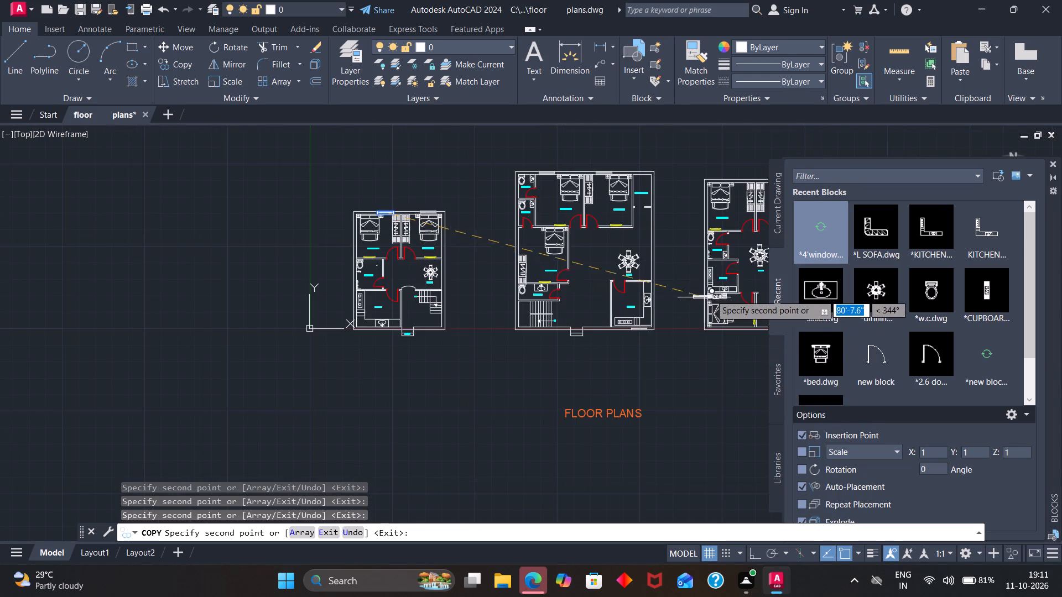
scroll(720, 290, down, 1)
scroll(758, 263, up, 2)
scroll(694, 138, up, 2)
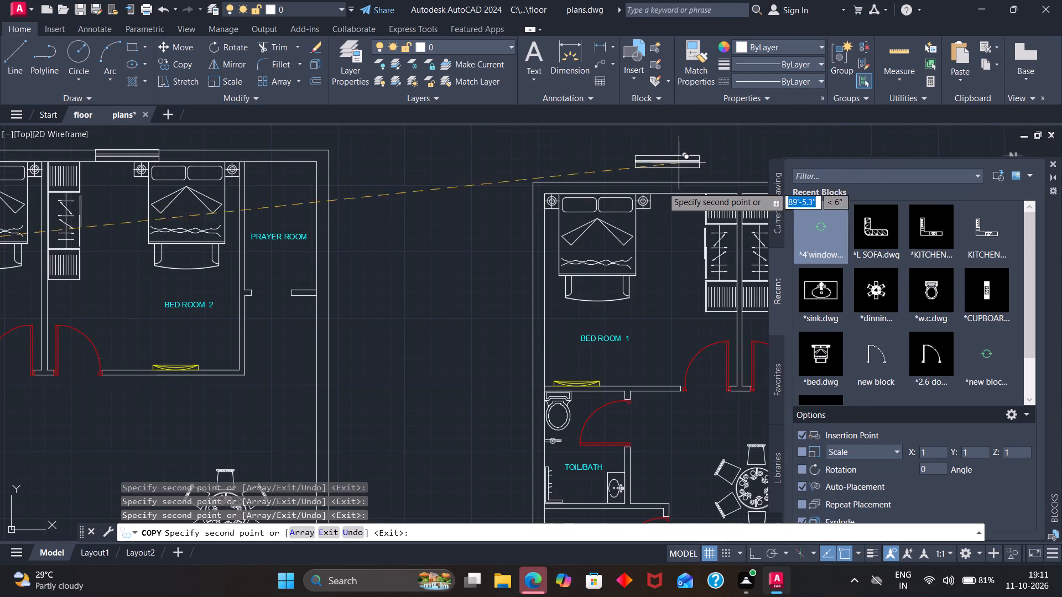
scroll(658, 192, up, 2)
click(660, 186)
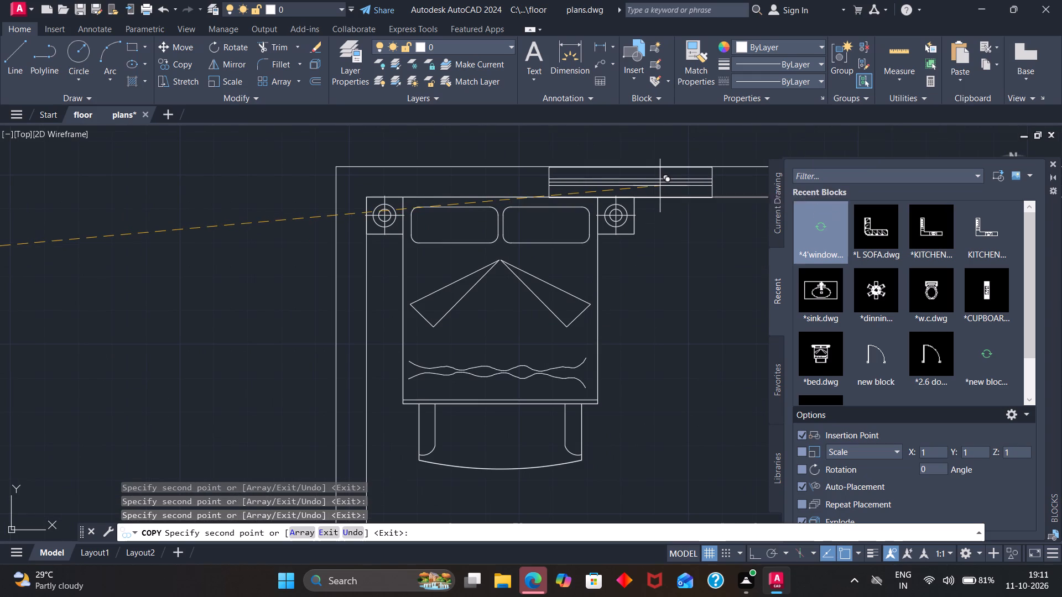
scroll(660, 186, down, 5)
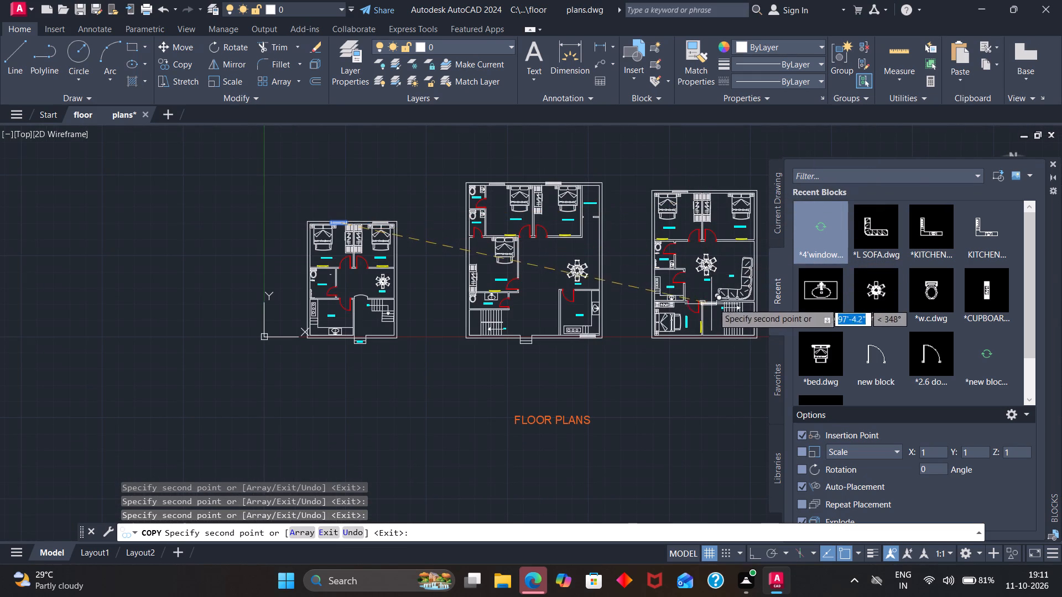
scroll(757, 184, up, 3)
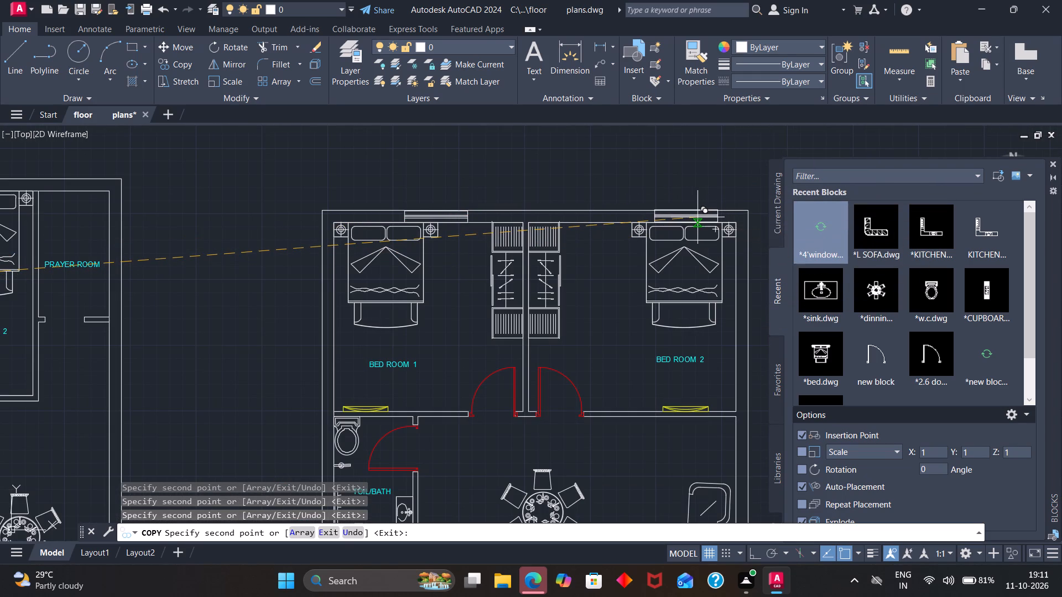
scroll(697, 217, up, 2)
click(690, 220)
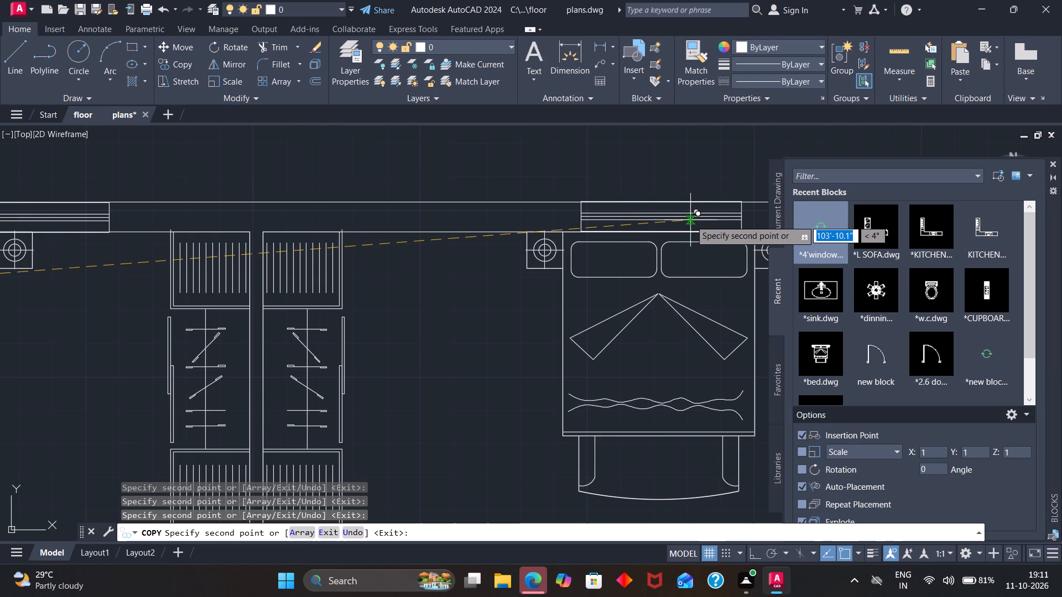
Place a spare window copy in the empty space between the second and third plans and end the copying.
scroll(690, 220, down, 4)
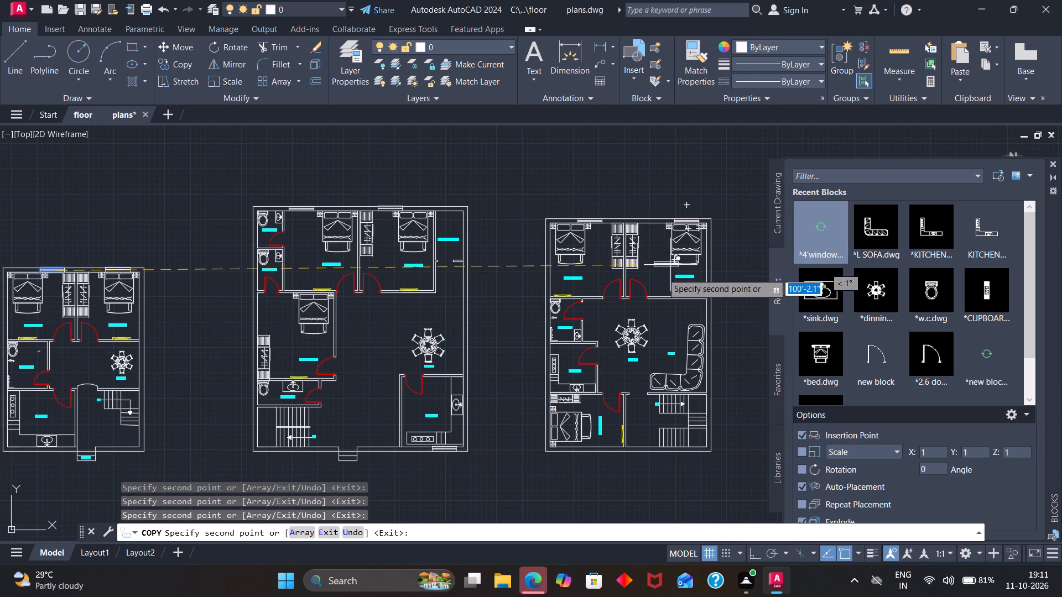
click(509, 403)
key(Escape)
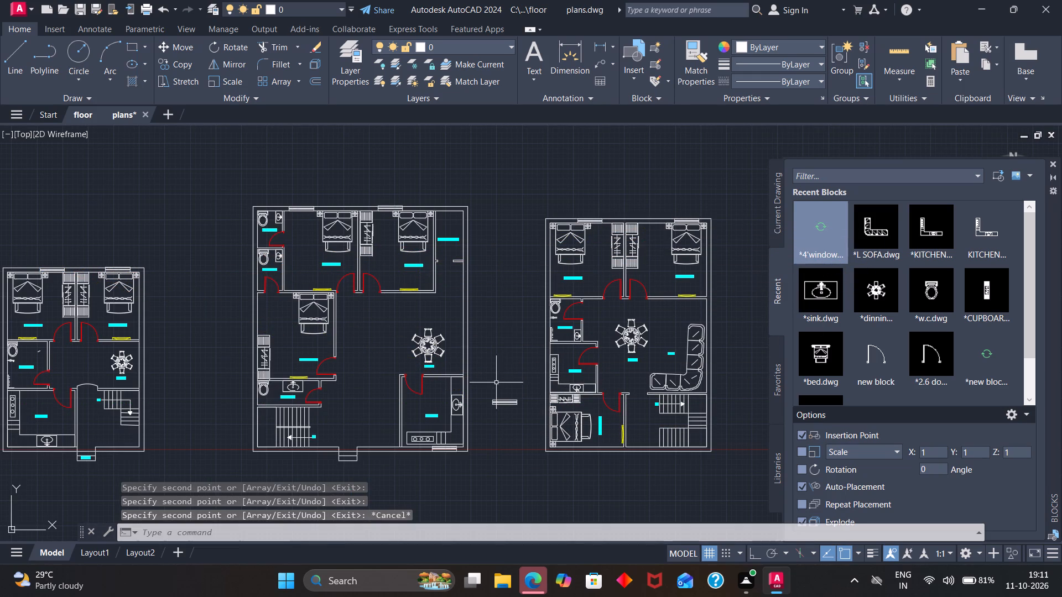
Rotate the spare window between the second and third plans about its corner so that it stands upright.
click(492, 400)
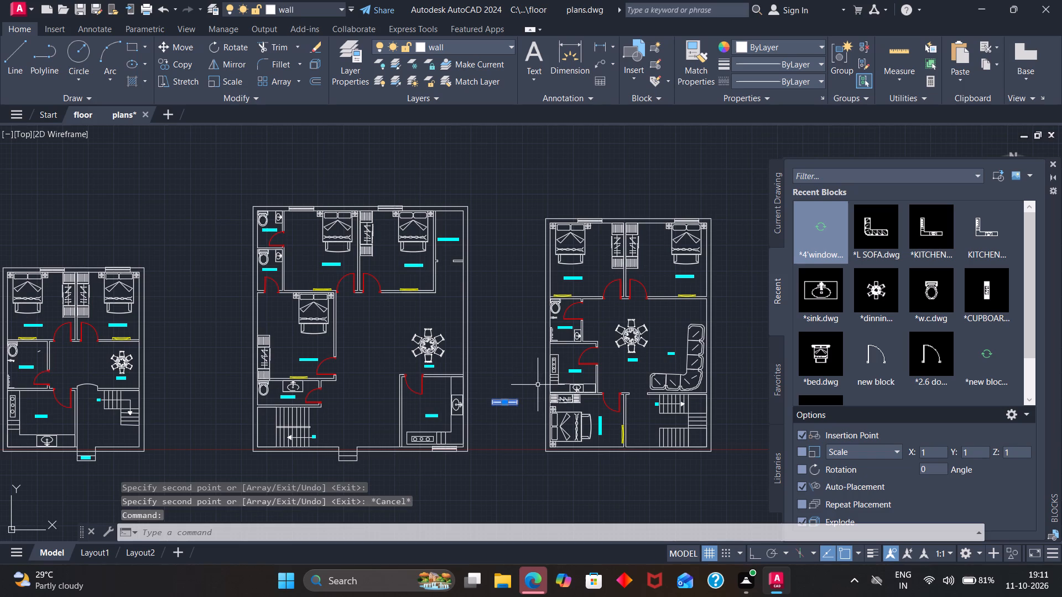
scroll(518, 411, up, 4)
key(r)
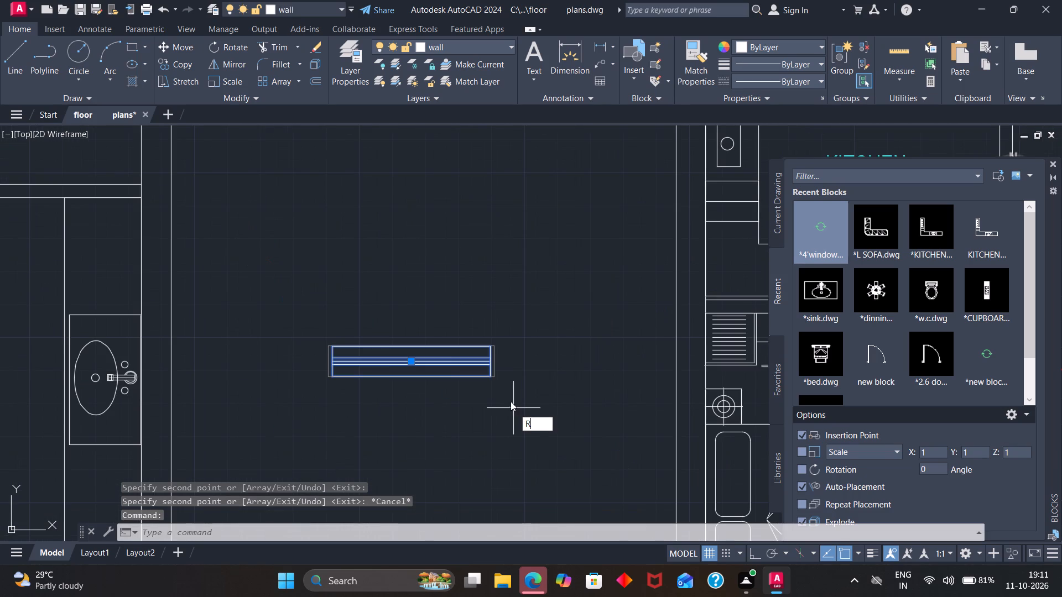
key(o)
key(Return)
click(489, 378)
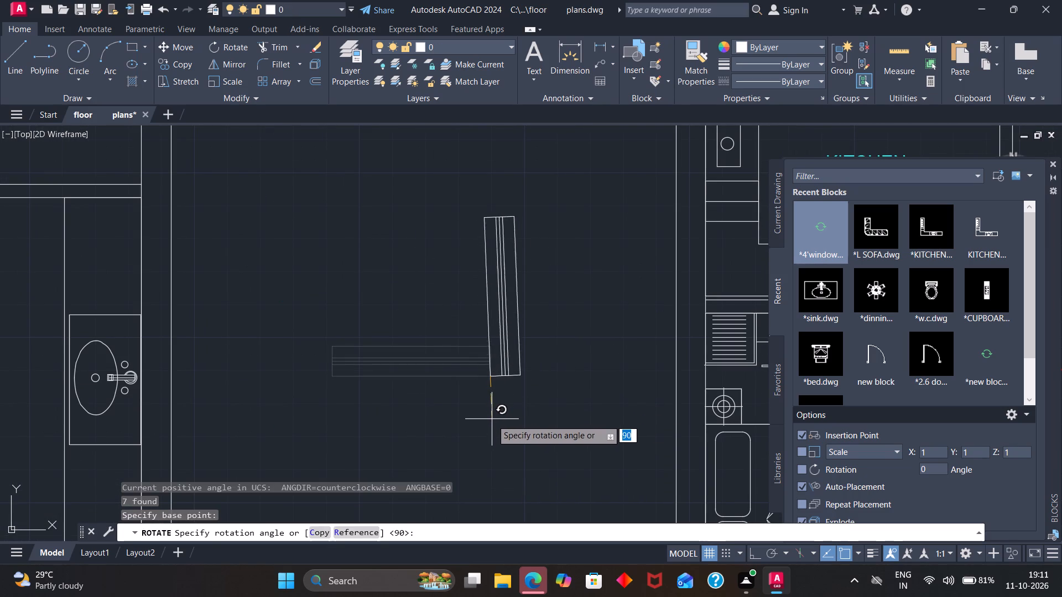
click(491, 484)
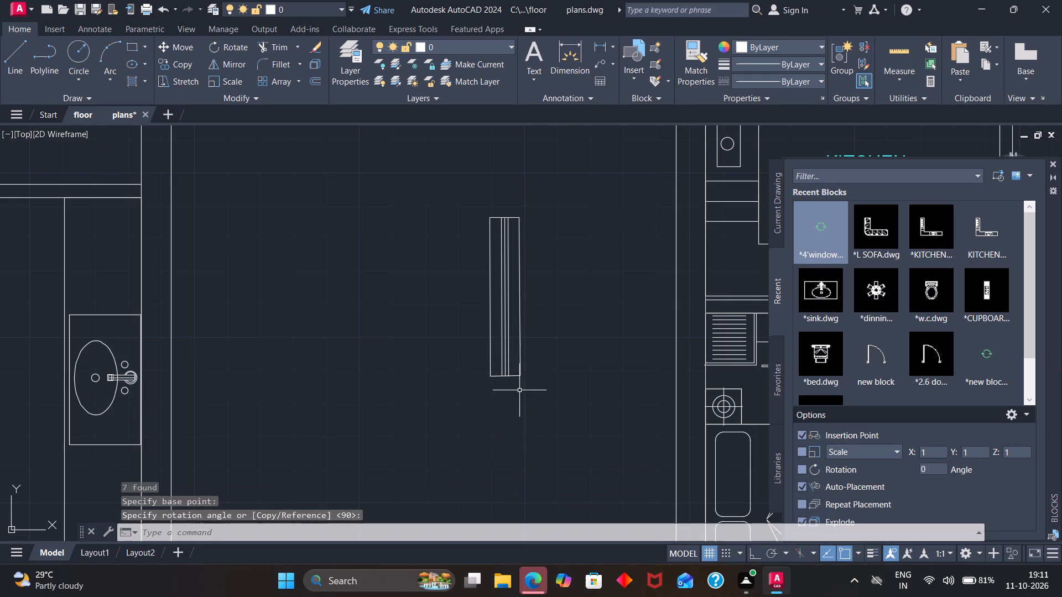
Move the upright window into the third plan's outer wall beside the toilet/bath.
click(513, 377)
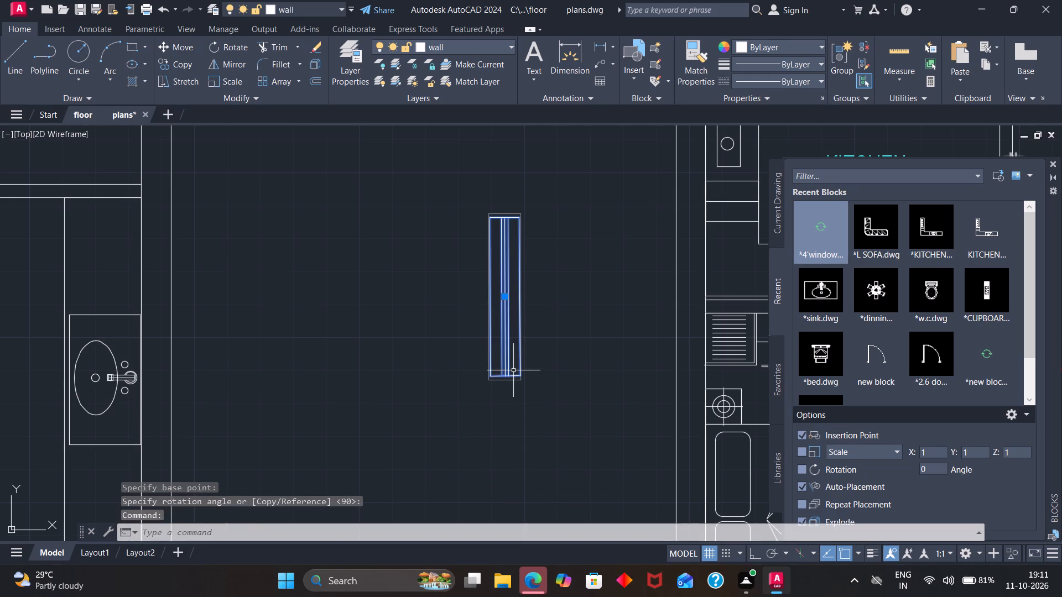
key(m)
key(Return)
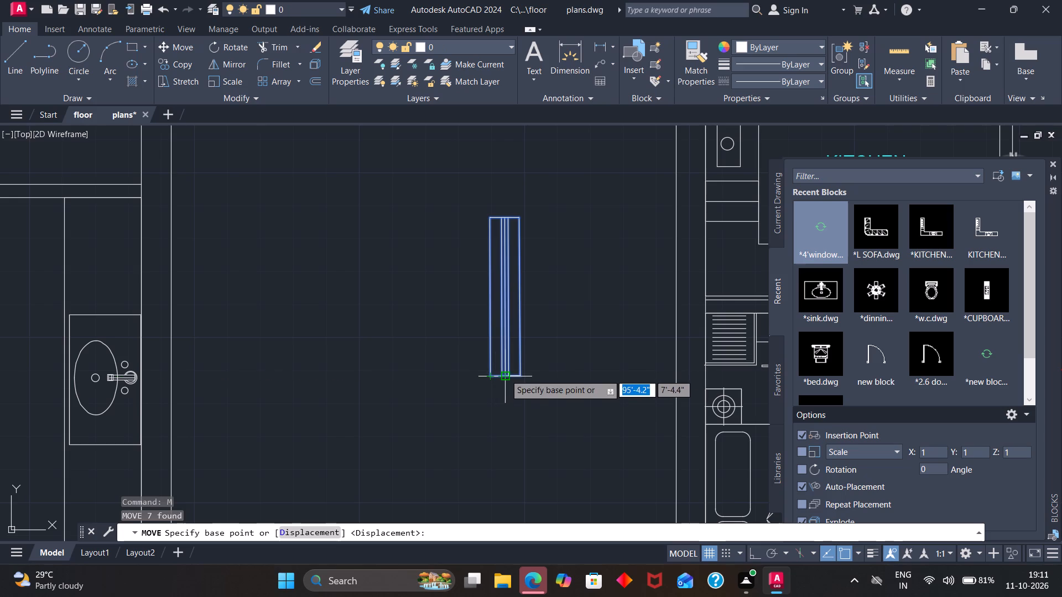
click(505, 374)
scroll(508, 370, down, 3)
scroll(572, 282, down, 2)
scroll(562, 238, up, 1)
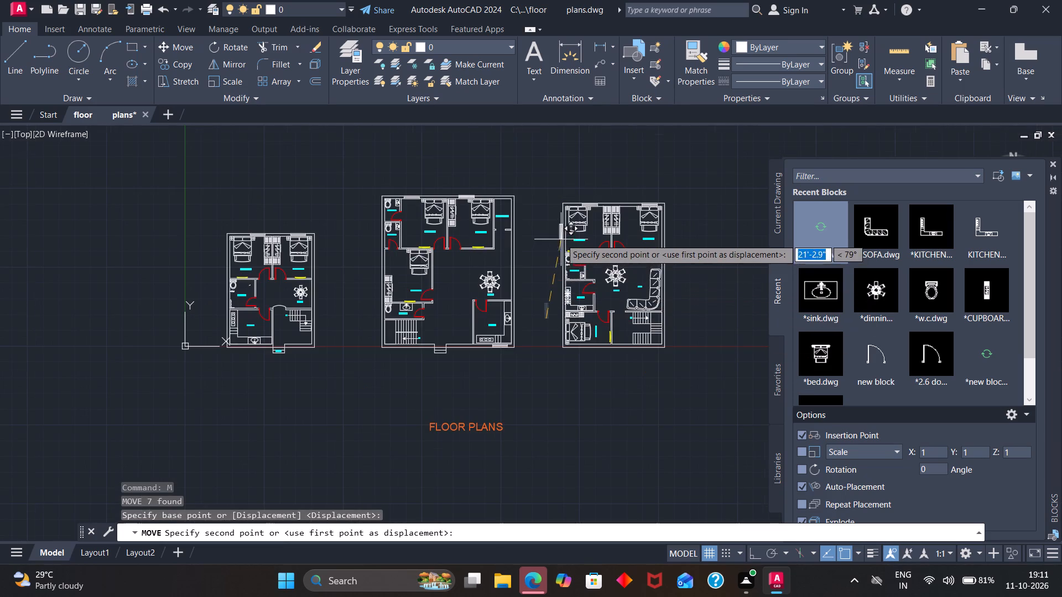
scroll(562, 237, up, 1)
scroll(560, 343, up, 2)
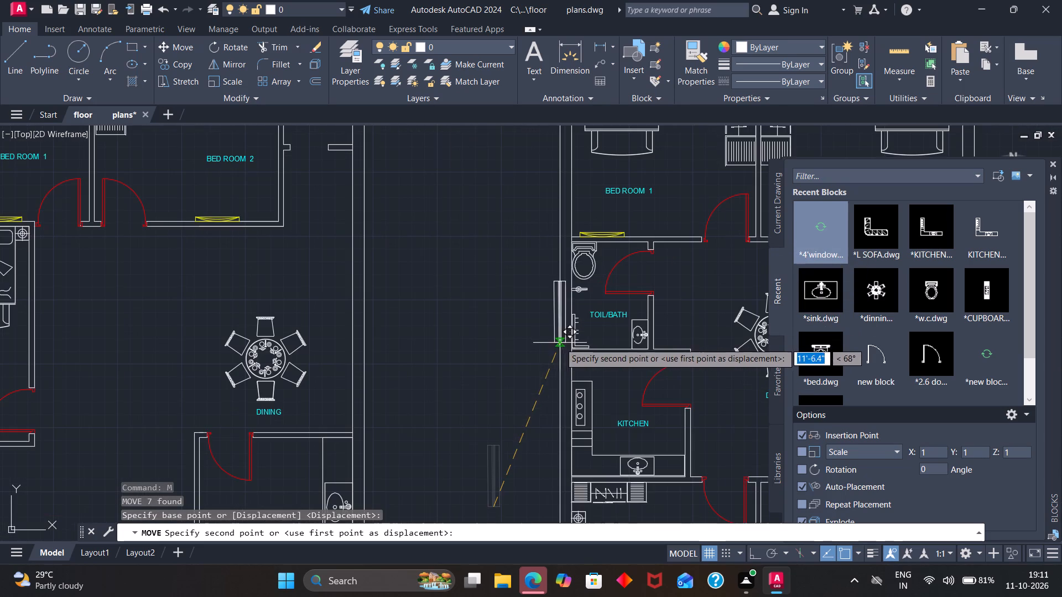
scroll(566, 334, up, 3)
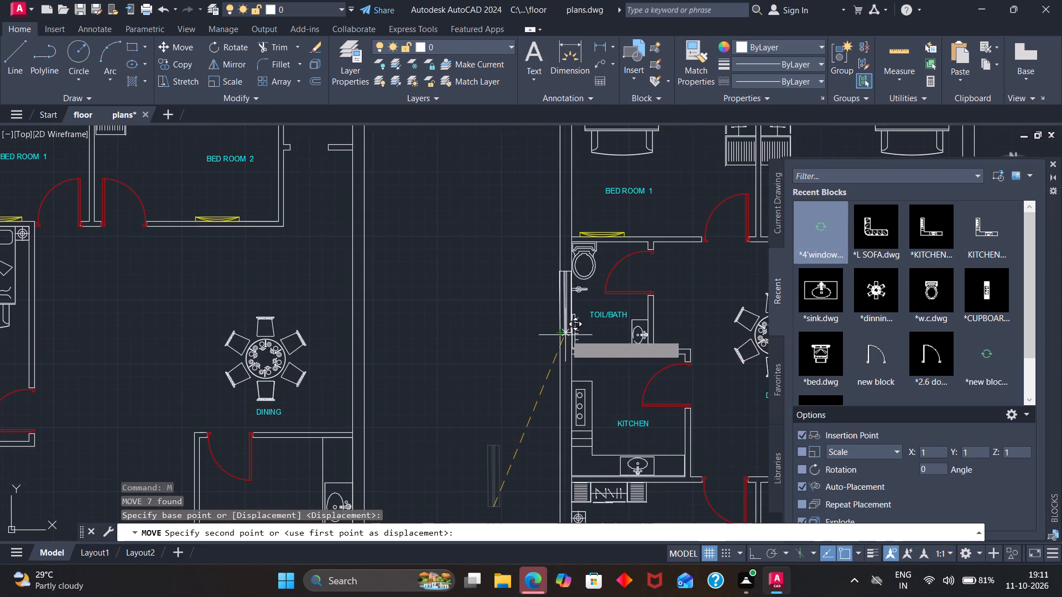
click(564, 323)
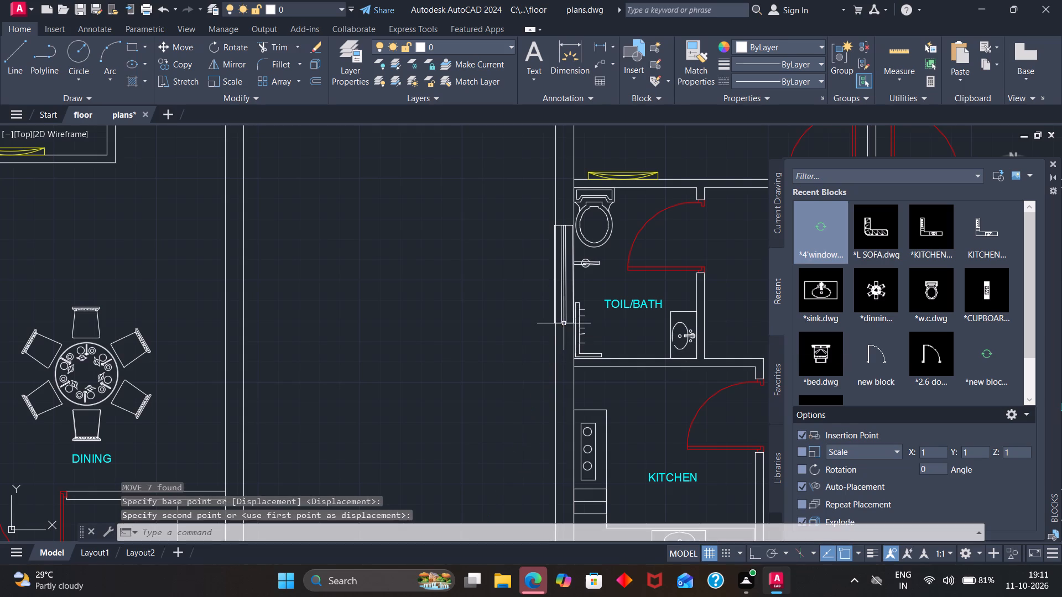
Copy the upright window into the third plan's outer wall beside the kitchen stove and behind the Bed Room 3 bed.
click(563, 323)
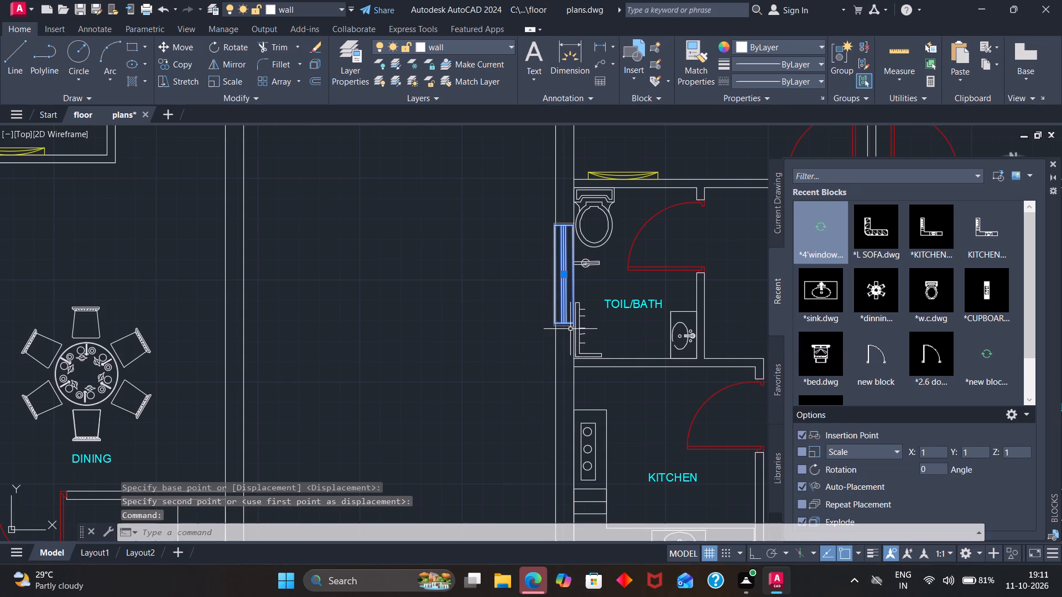
key(c)
key(o)
key(Return)
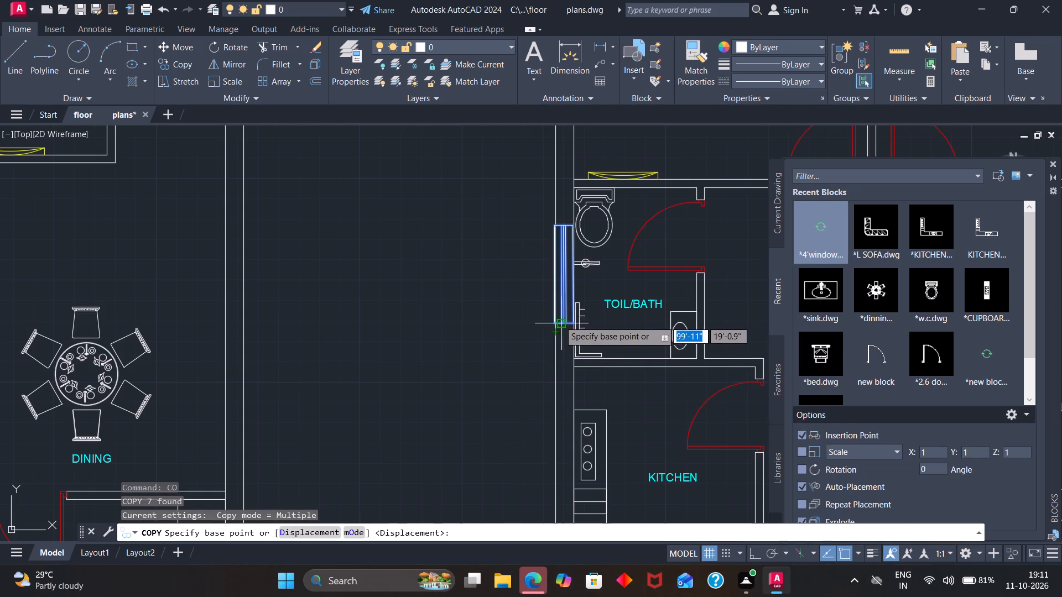
click(552, 322)
scroll(554, 323, down, 3)
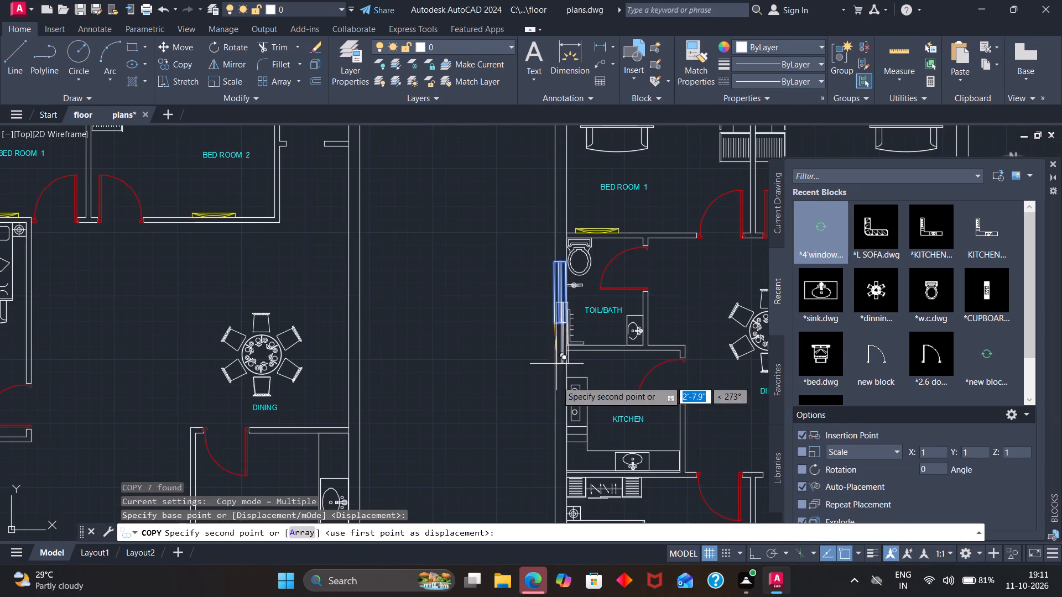
scroll(551, 413, down, 2)
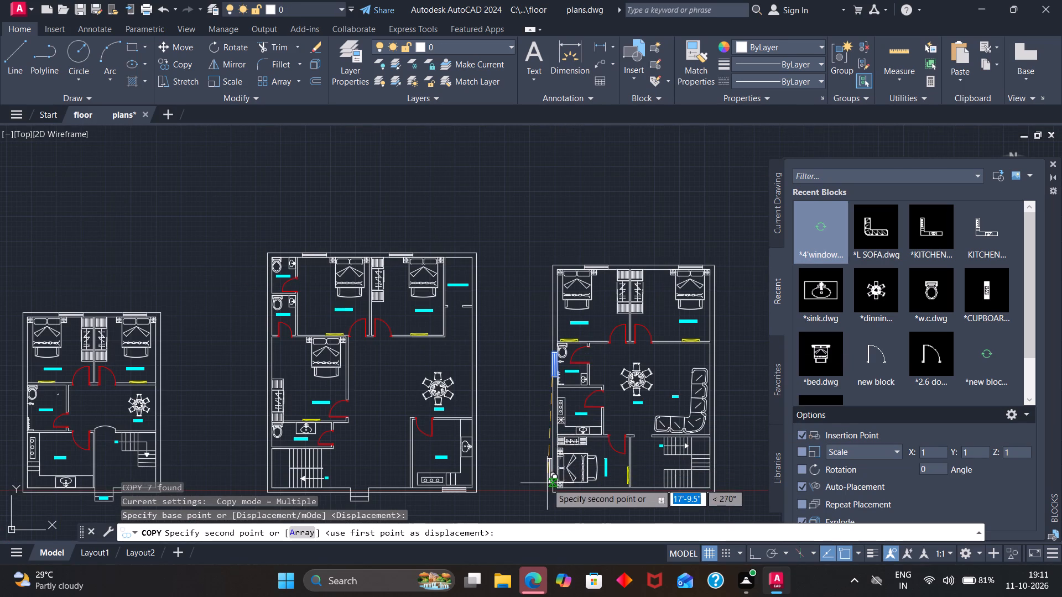
scroll(549, 422, up, 3)
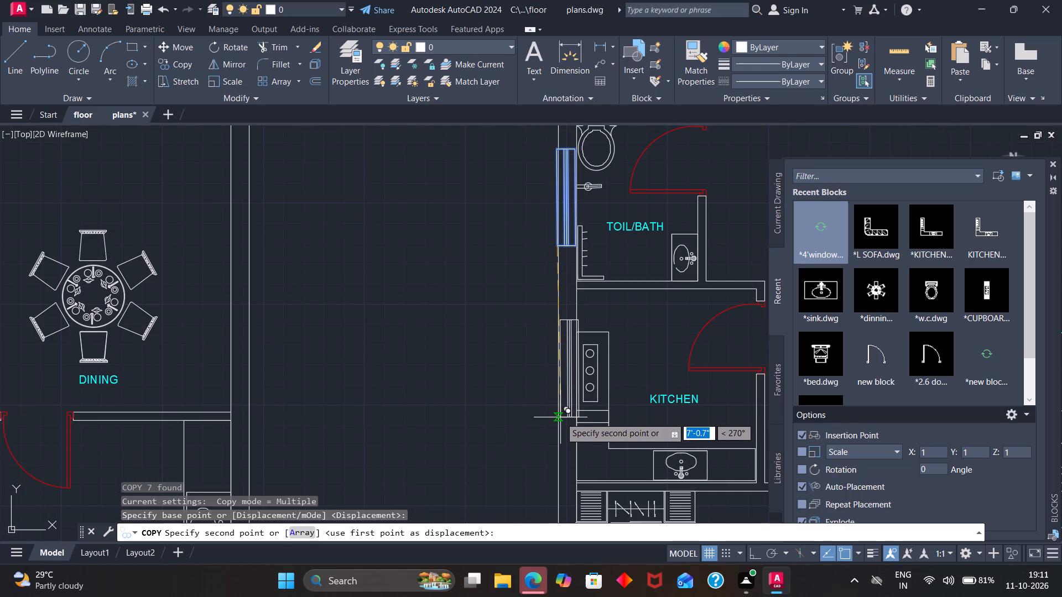
scroll(560, 417, up, 2)
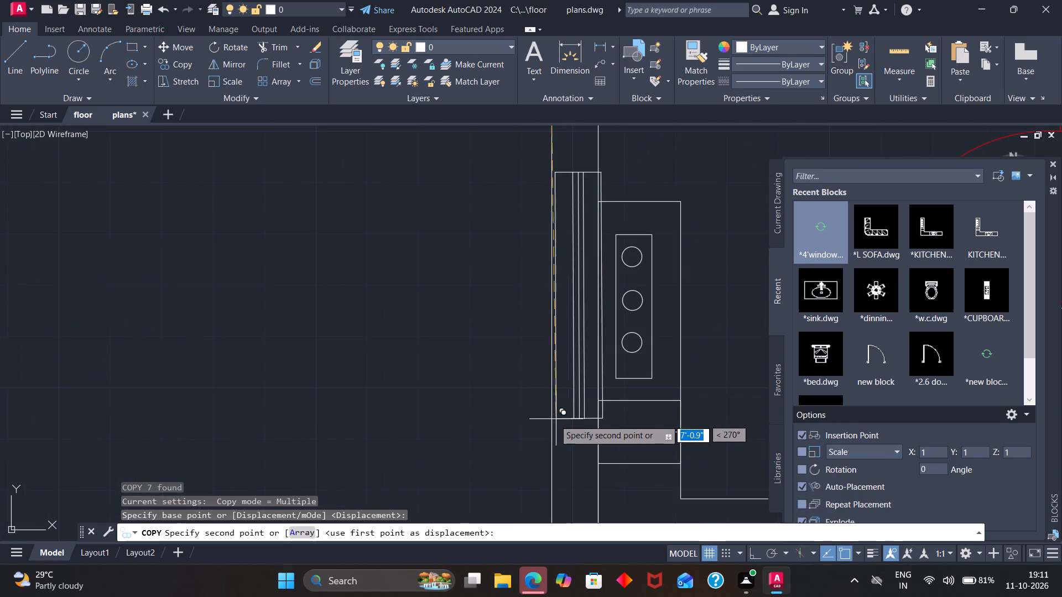
click(553, 421)
scroll(555, 416, down, 4)
scroll(555, 469, down, 3)
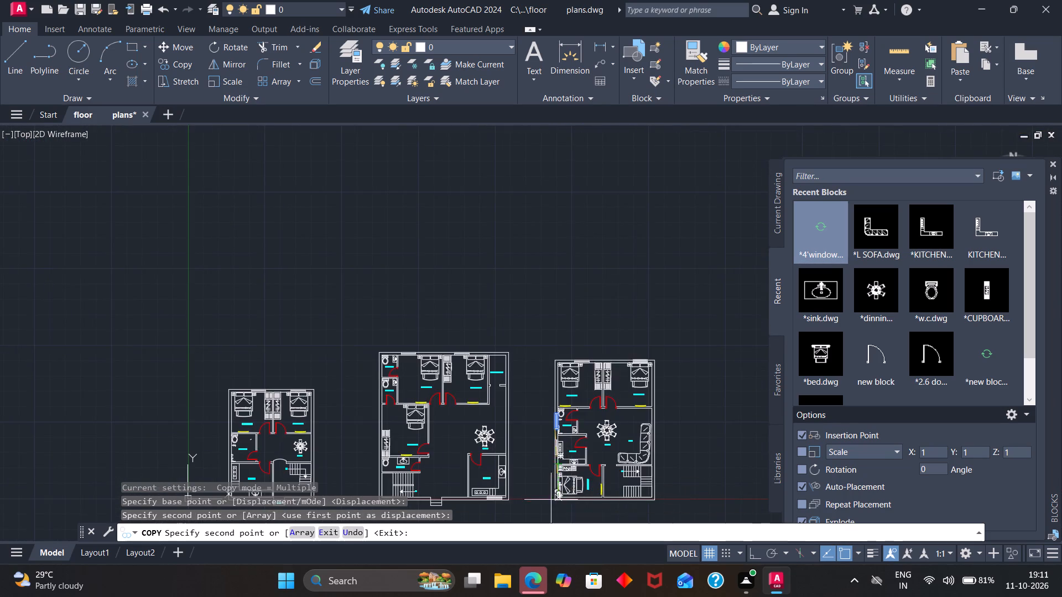
scroll(550, 505, up, 4)
click(568, 447)
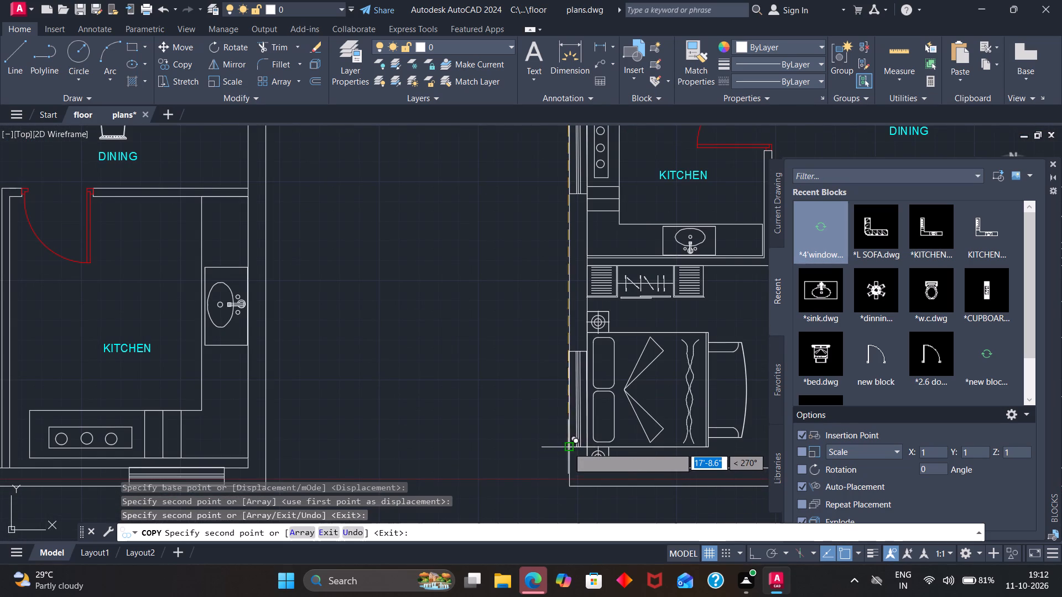
Place window copies in the third plan's opposite outer wall, behind the hall sofa and beside the staircase.
scroll(586, 431, down, 6)
scroll(688, 395, up, 3)
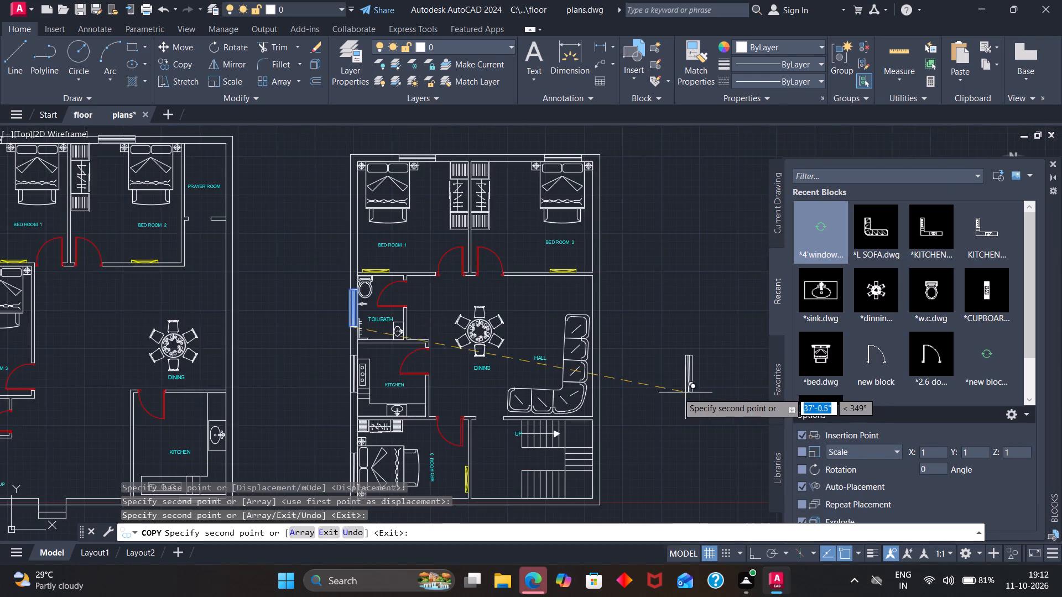
scroll(647, 386, up, 3)
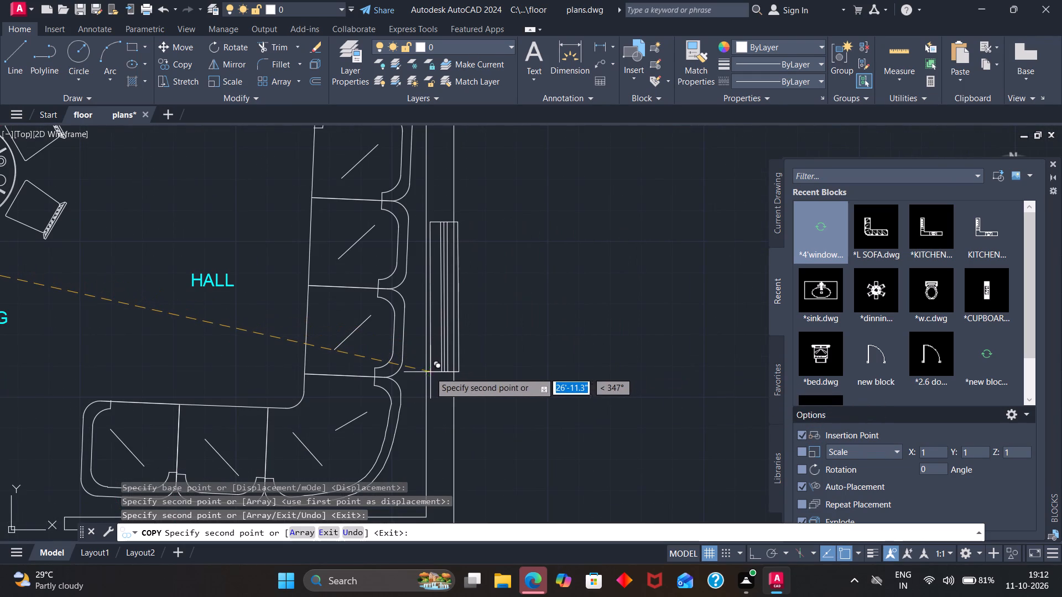
click(428, 372)
scroll(428, 372, down, 3)
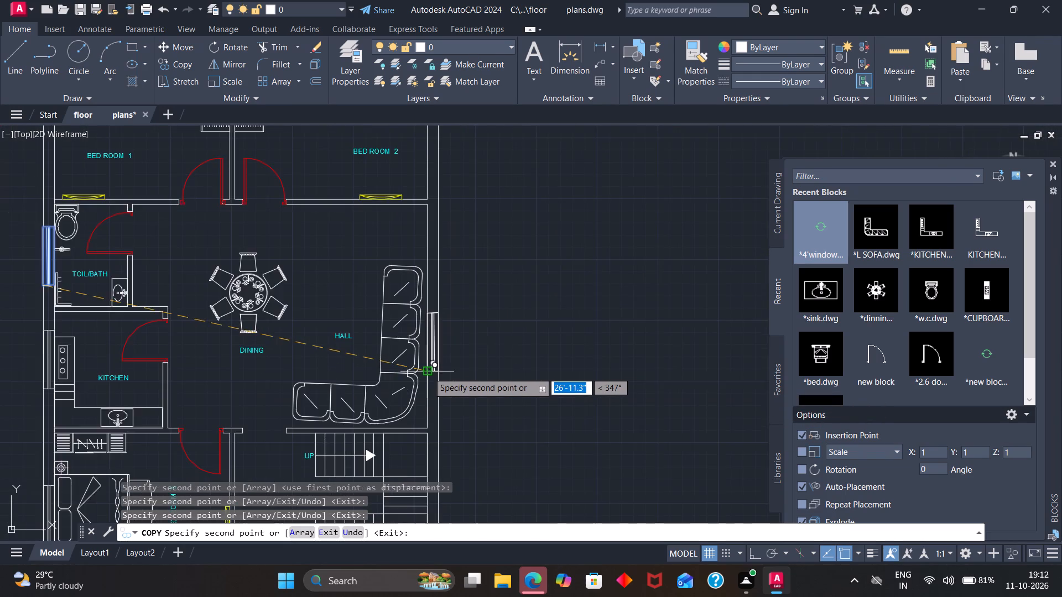
scroll(428, 363, down, 2)
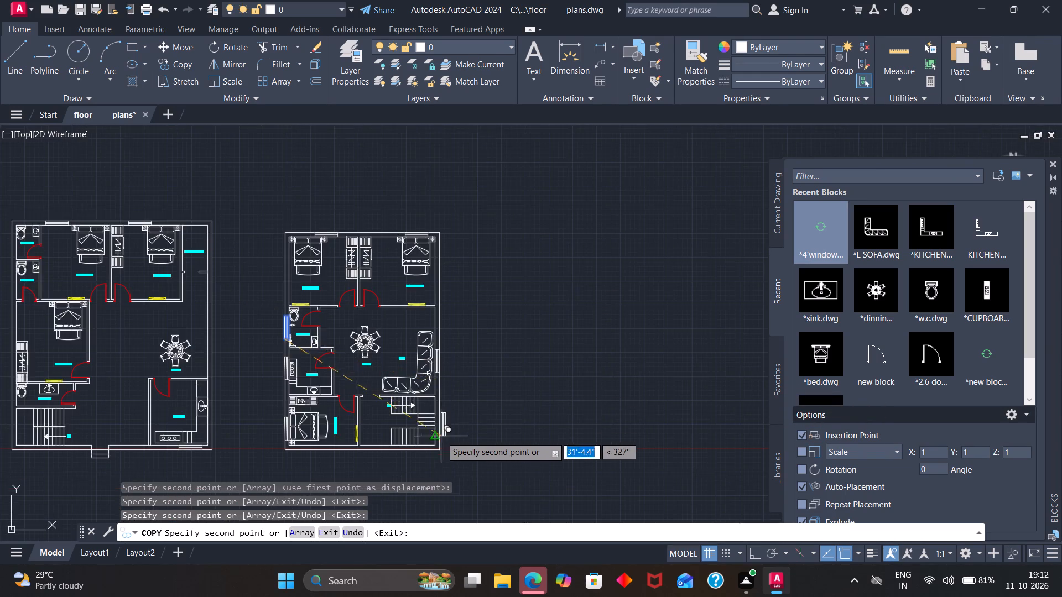
scroll(441, 436, up, 3)
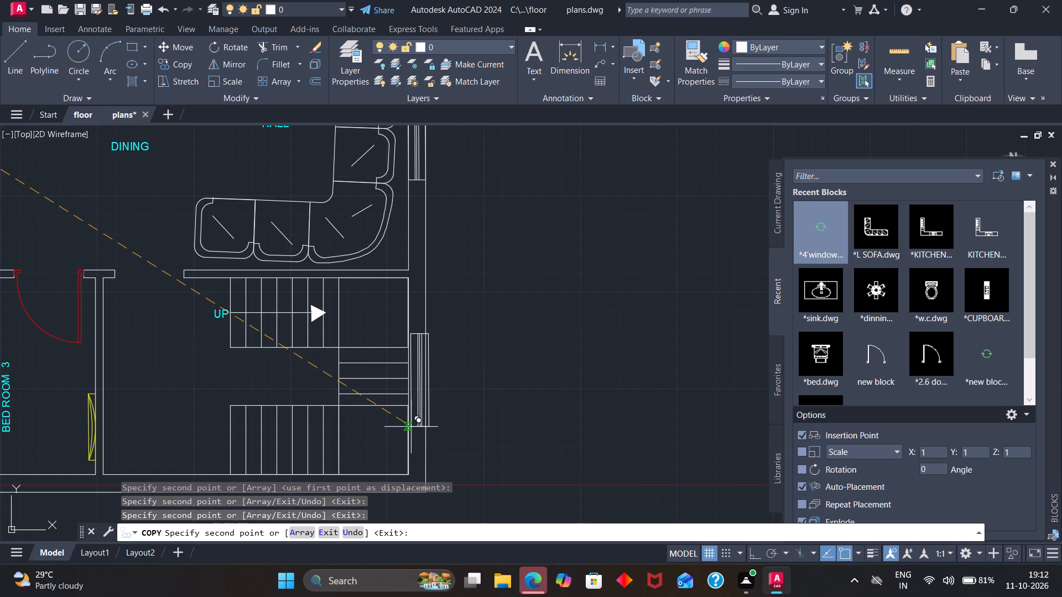
click(410, 427)
Place a window copy in the second plan's outer wall beside the dining table.
scroll(461, 401, down, 4)
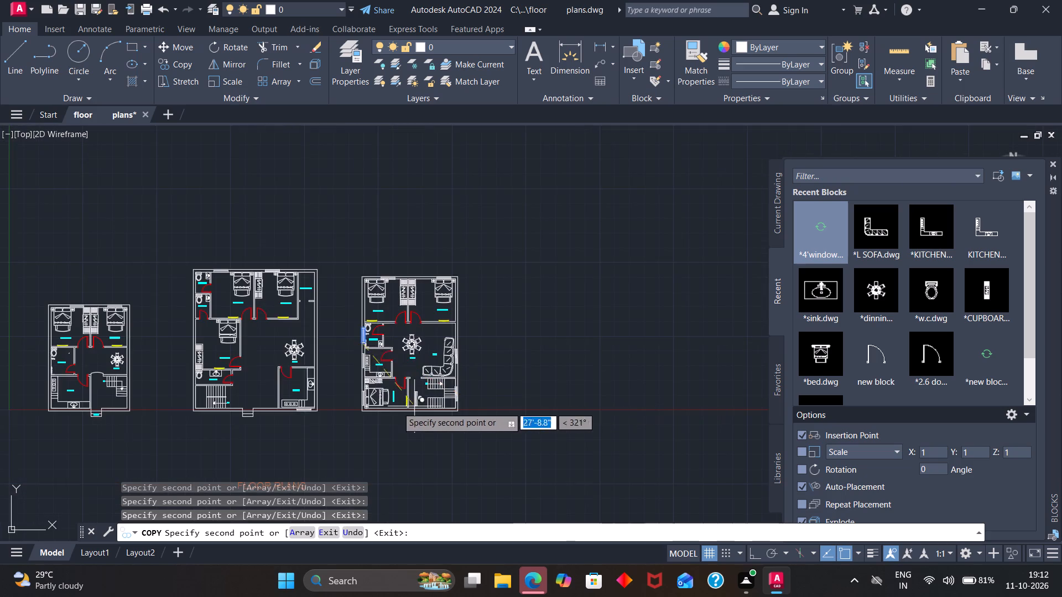
scroll(281, 295, up, 2)
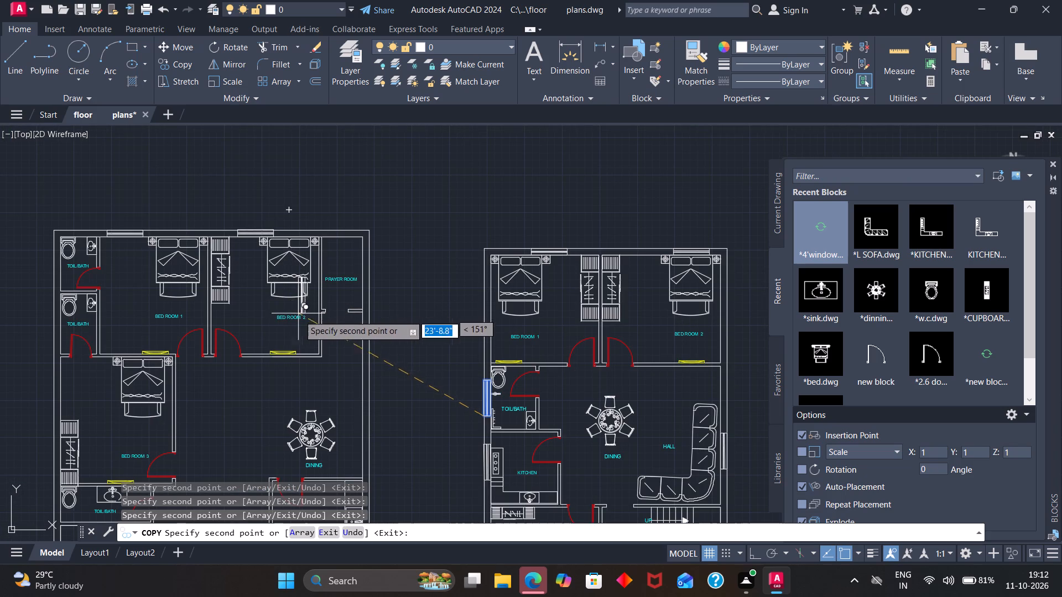
click(361, 434)
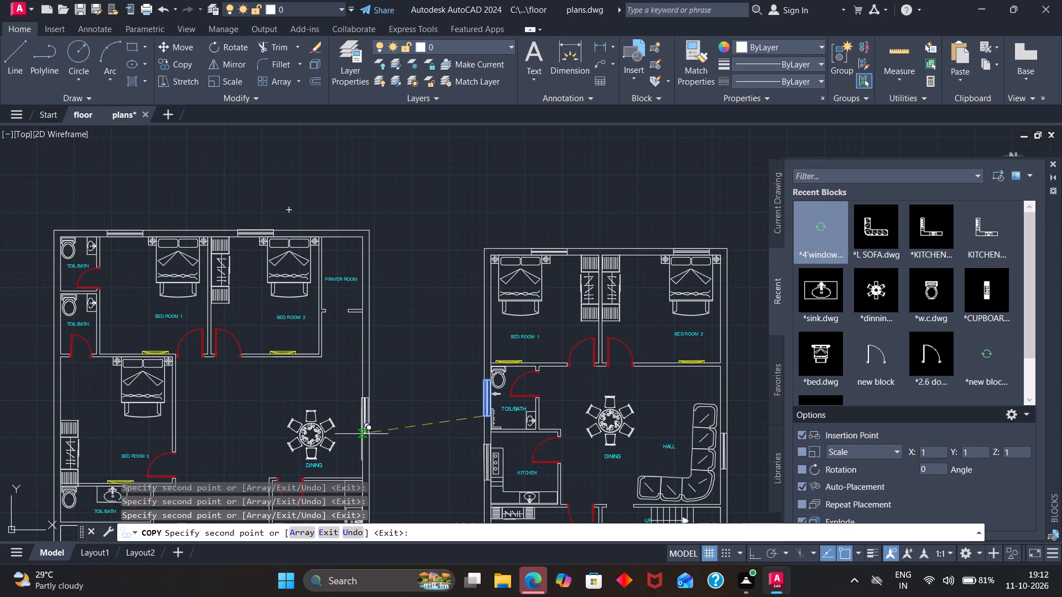
Place window copies in the second plan's opposite outer wall, at Bed Room 3 near the wardrobe and beside the staircase.
scroll(365, 425, down, 3)
scroll(163, 430, down, 1)
scroll(167, 430, up, 1)
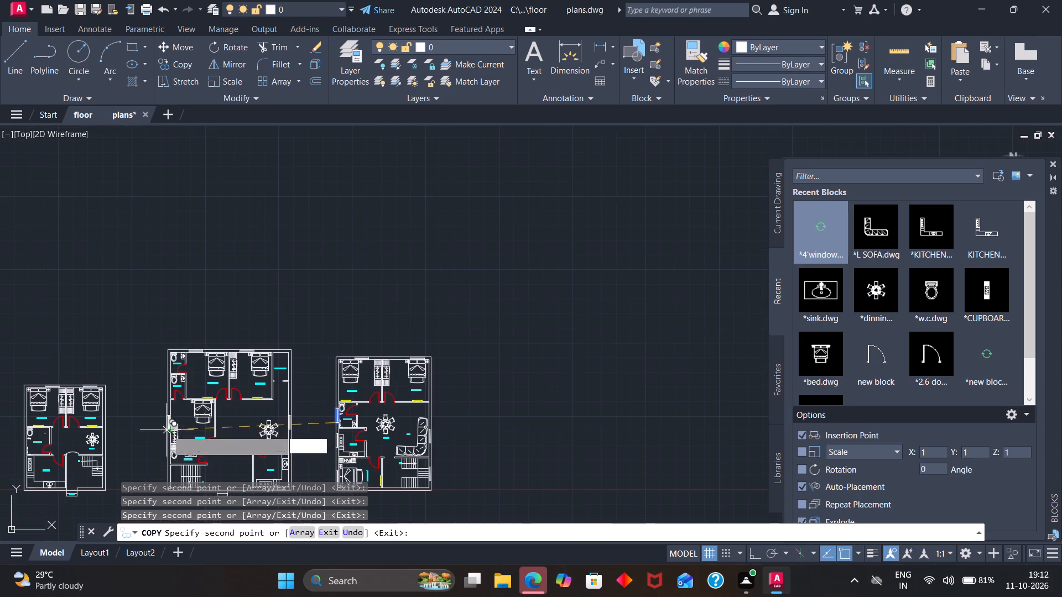
scroll(167, 430, up, 2)
click(168, 420)
scroll(191, 398, down, 3)
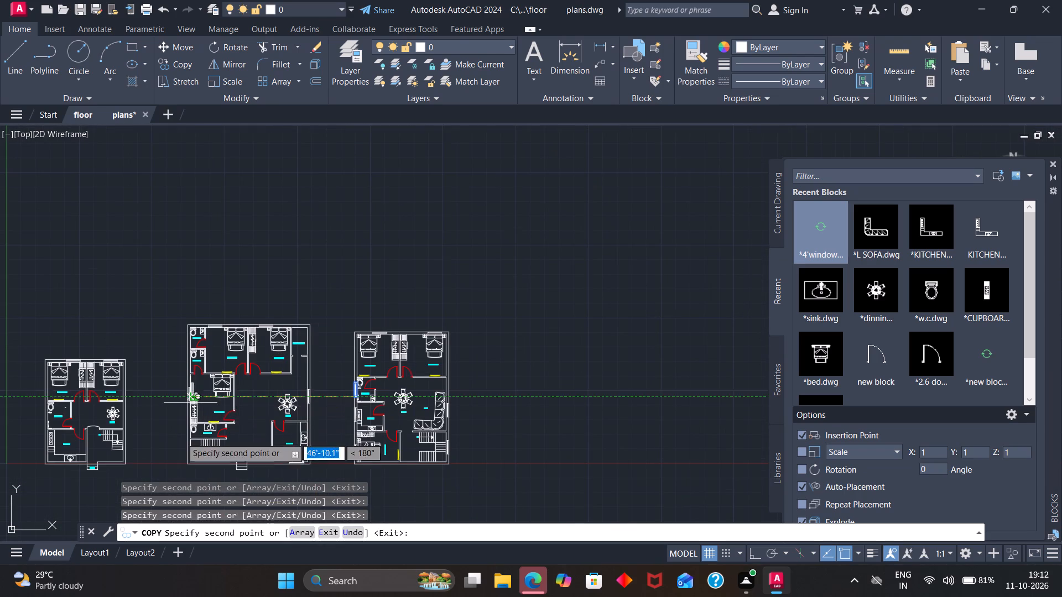
scroll(186, 464, up, 4)
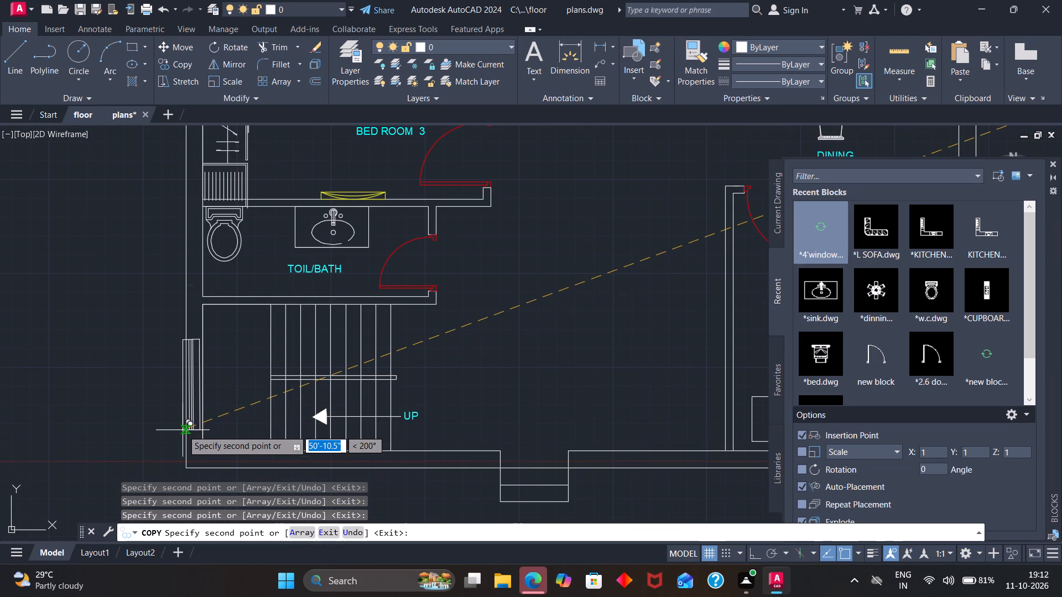
click(184, 428)
Place a window copy in the second plan's outer kitchen wall, just below the sink.
scroll(454, 416, down, 1)
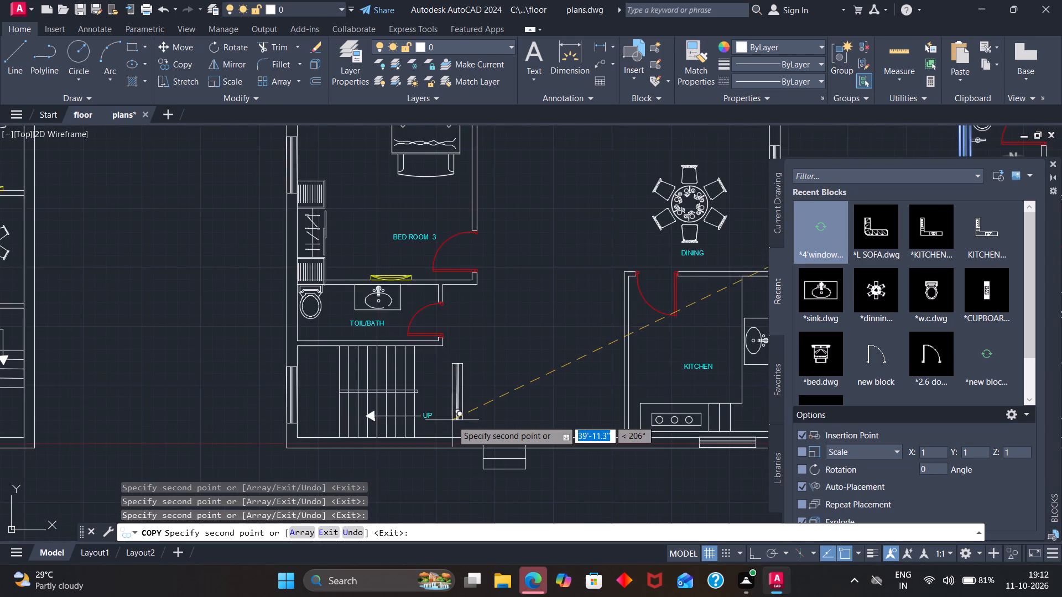
scroll(452, 420, down, 1)
scroll(655, 422, up, 2)
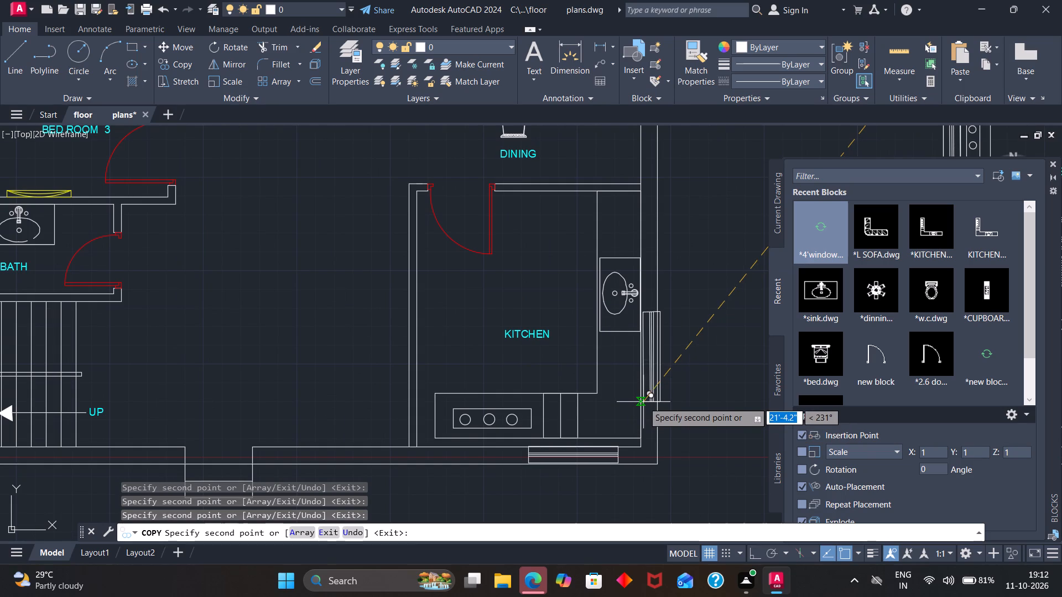
click(641, 405)
Place window copies in the first plan's outer wall, at the toilet/bath beside the w.c. and at the kitchen beside the stove.
scroll(645, 399, down, 3)
scroll(464, 393, down, 1)
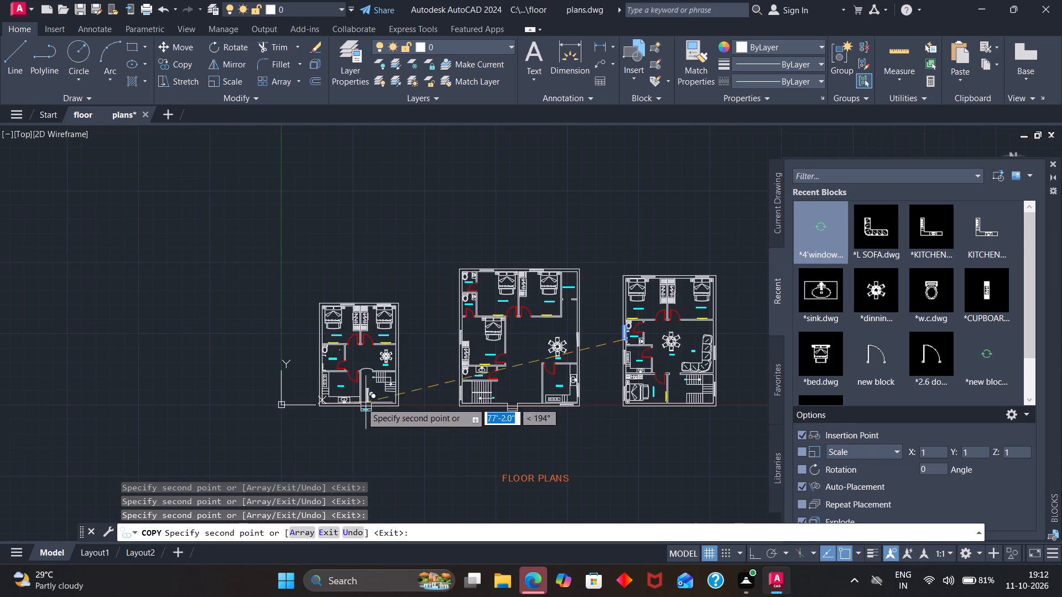
scroll(314, 323, up, 2)
scroll(323, 412, up, 2)
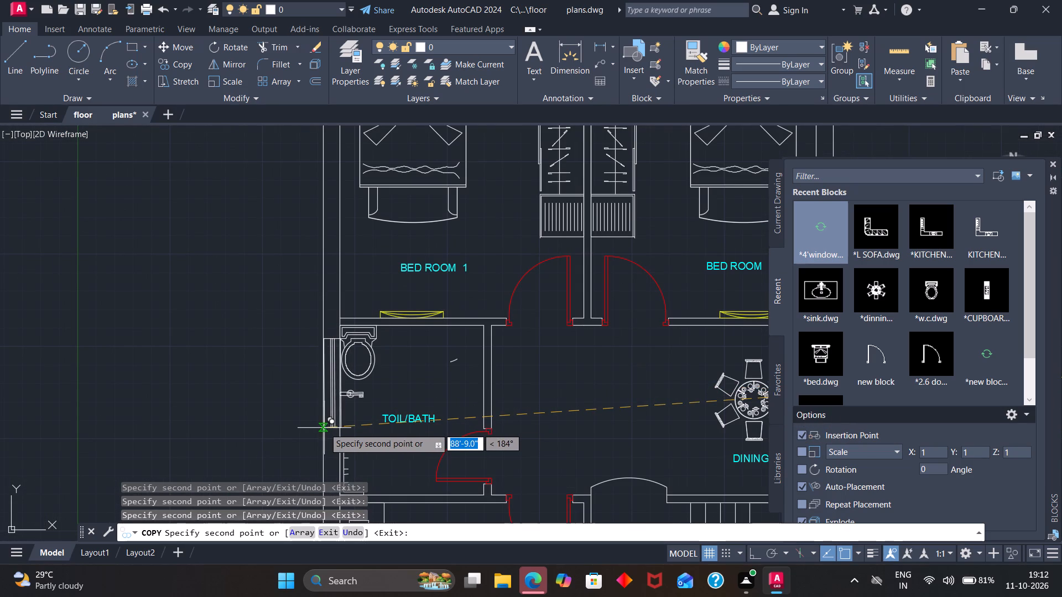
click(323, 428)
scroll(331, 408, down, 5)
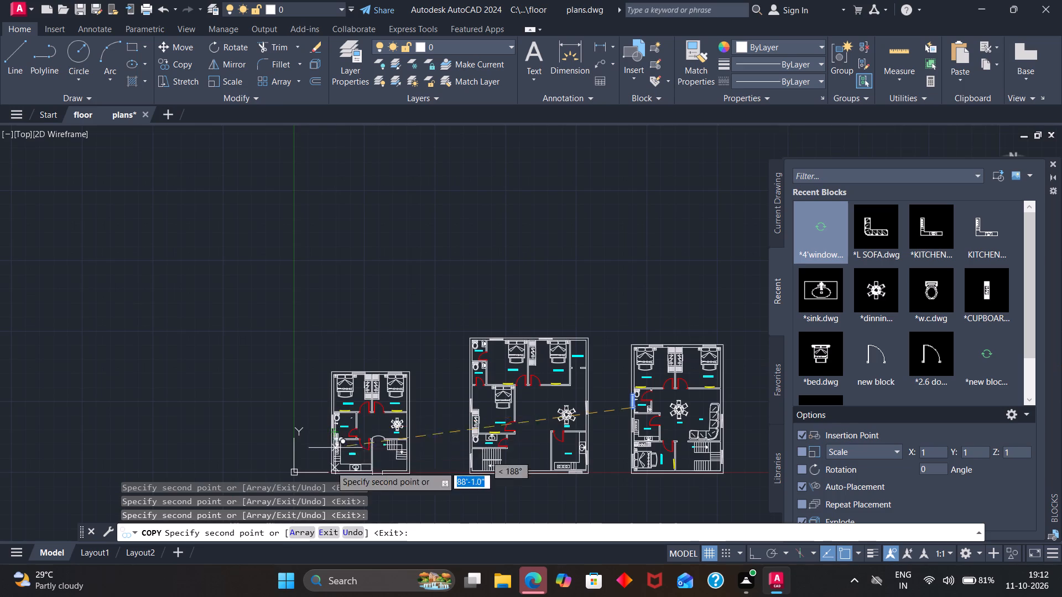
scroll(329, 480, up, 3)
scroll(322, 411, up, 2)
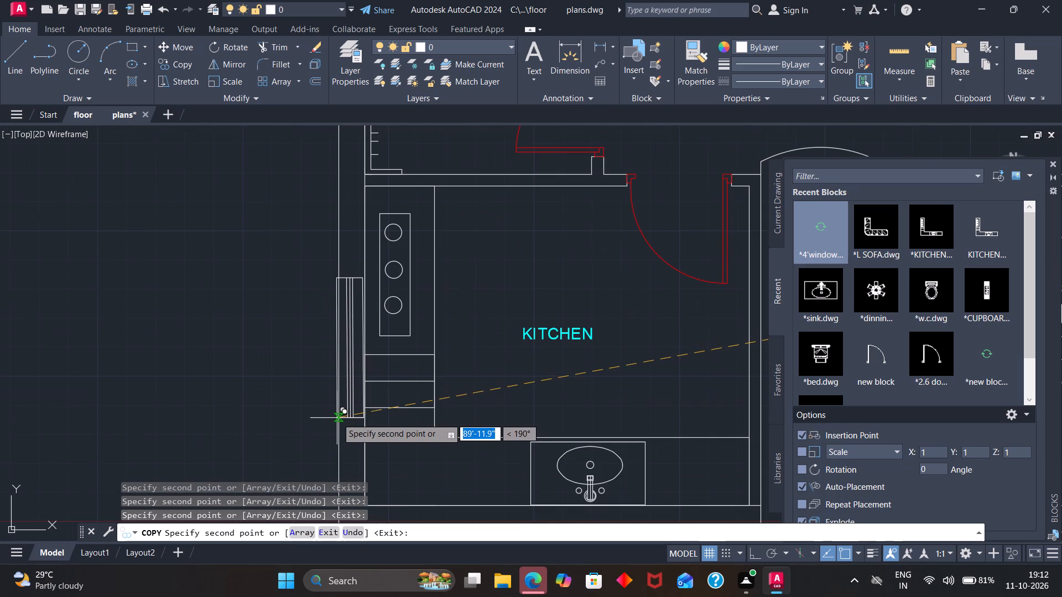
click(339, 417)
Place window copies in the first plan's opposite outer wall, beside the staircase and the dining table, and finish copying.
scroll(444, 406, down, 3)
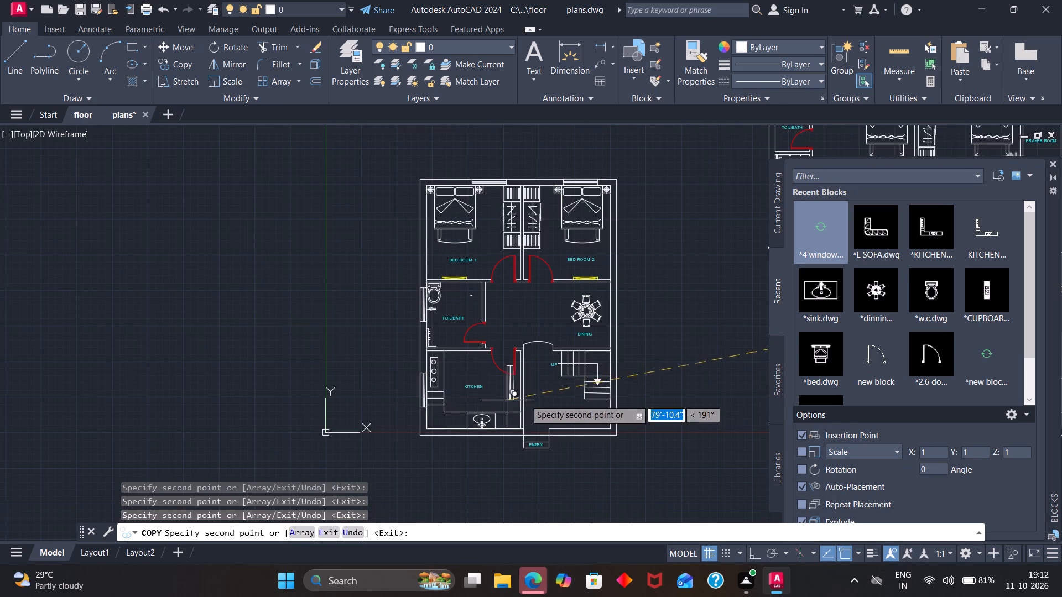
scroll(616, 397, up, 3)
click(585, 394)
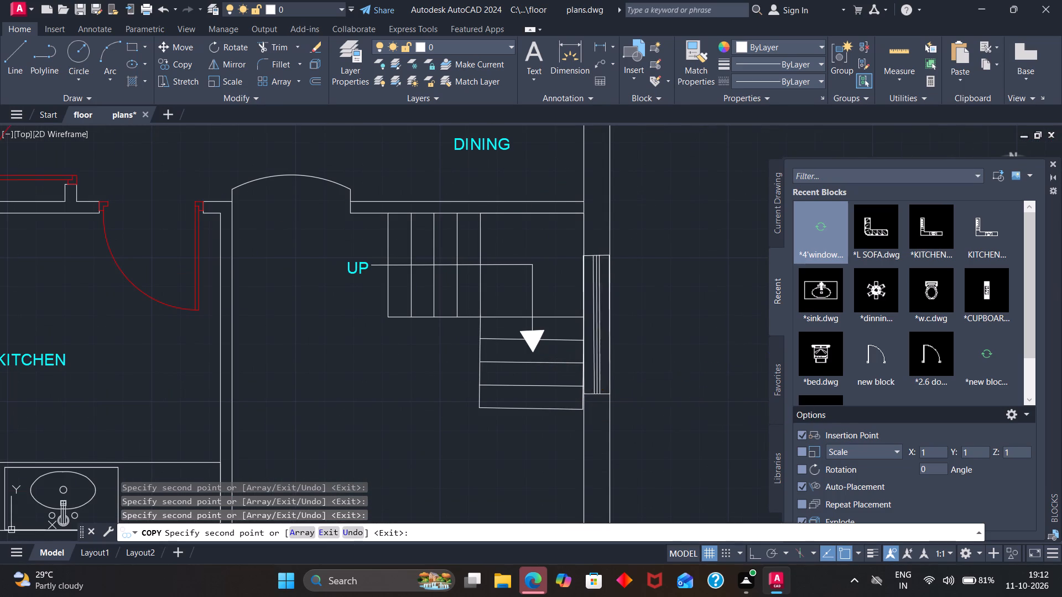
scroll(587, 390, down, 3)
scroll(587, 310, up, 2)
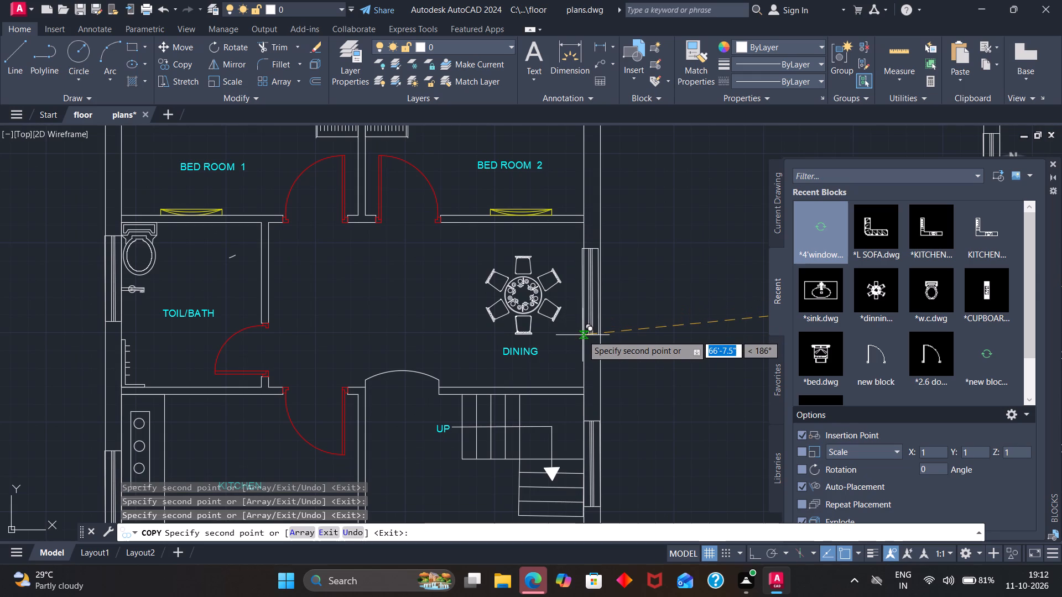
click(584, 335)
scroll(589, 332, down, 3)
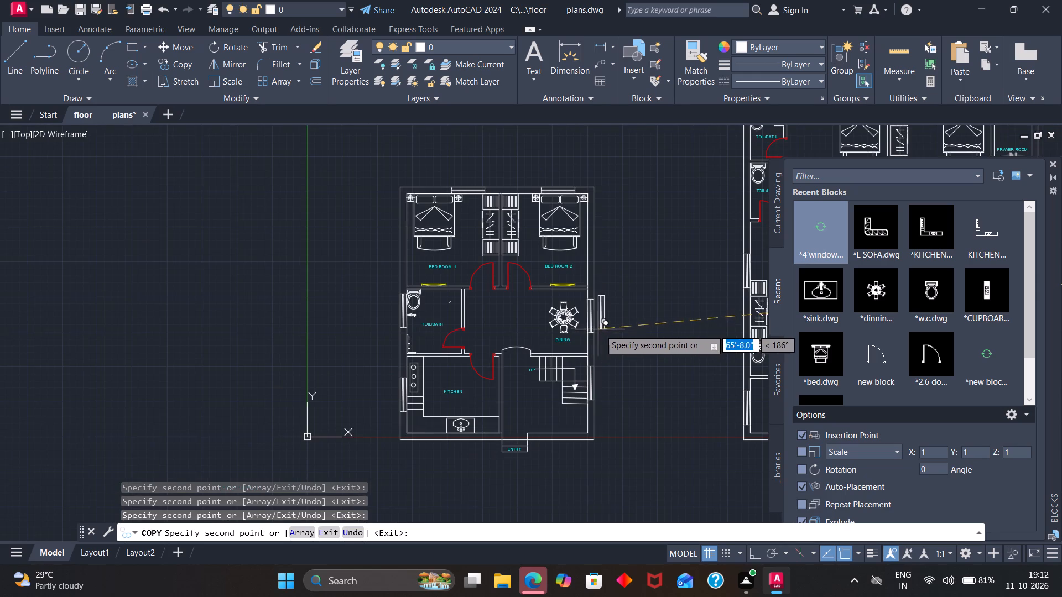
key(Escape)
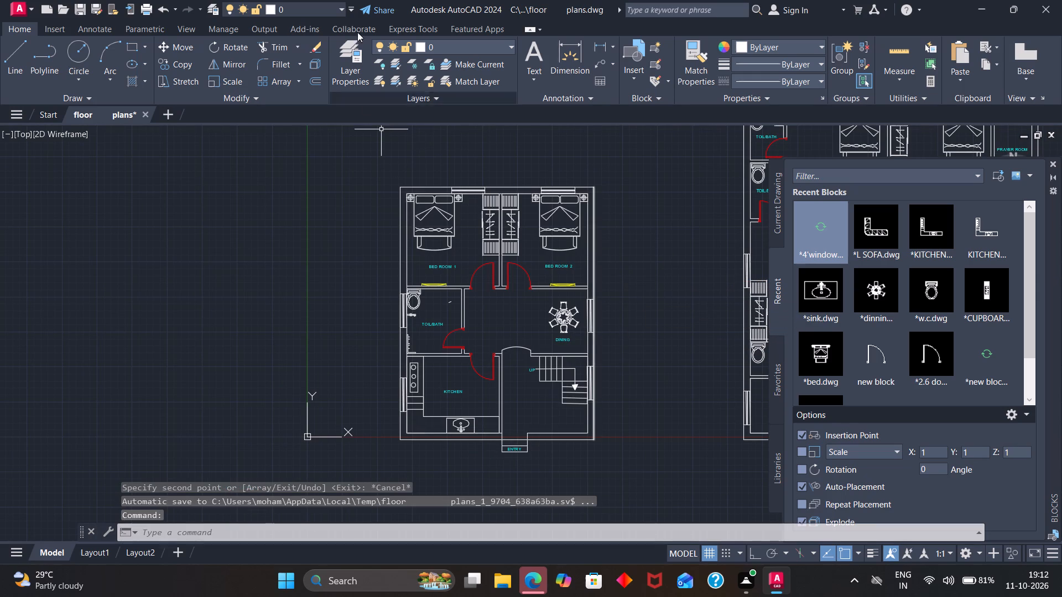
Create a new layer named WINDOW with colour 212.
click(346, 60)
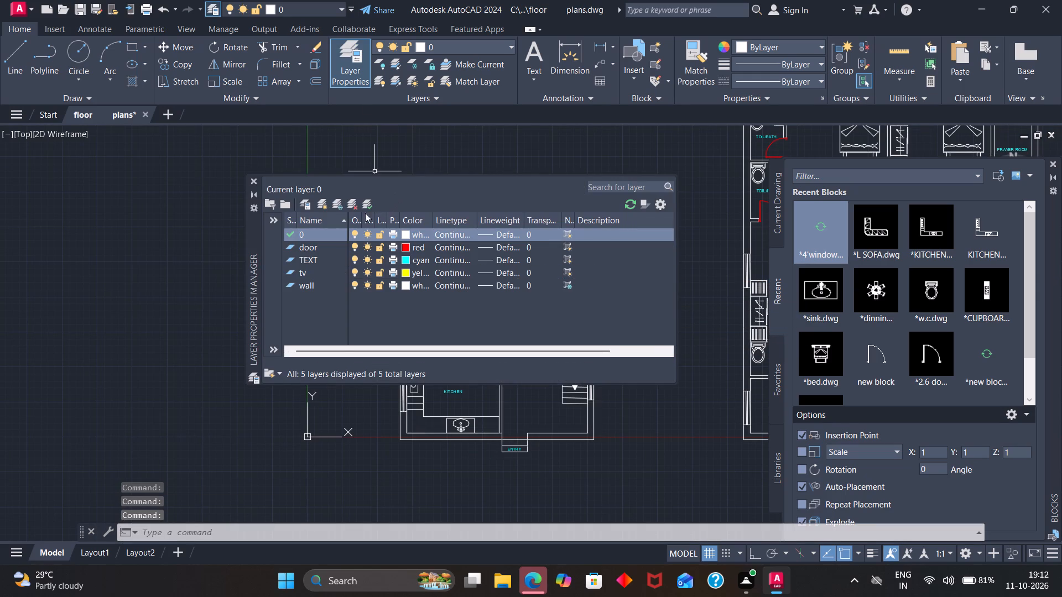
click(325, 202)
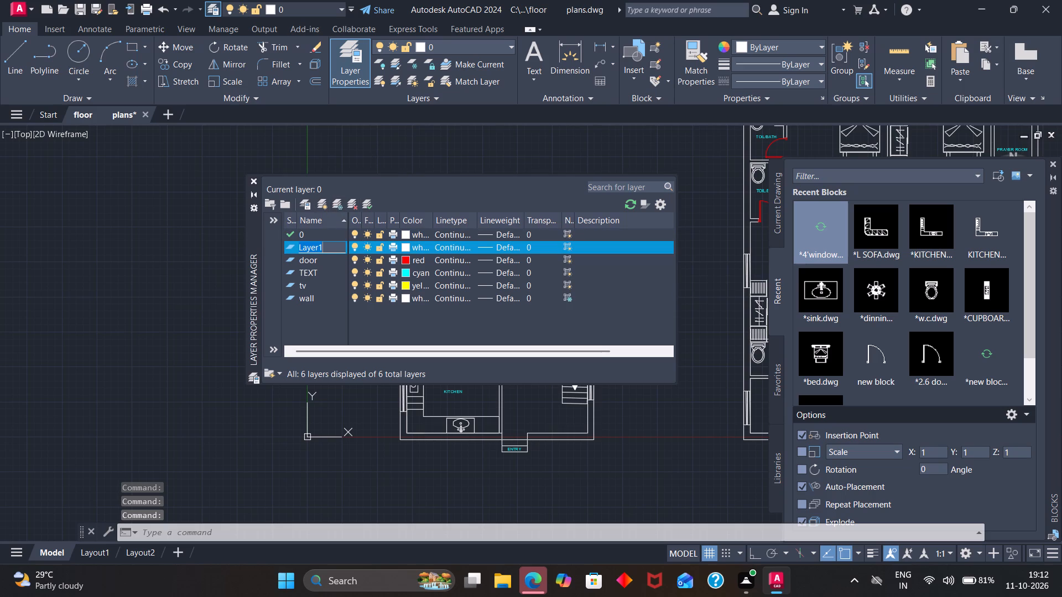
key(BackSpace)
key(w)
text(IN)
text(DO)
key(w)
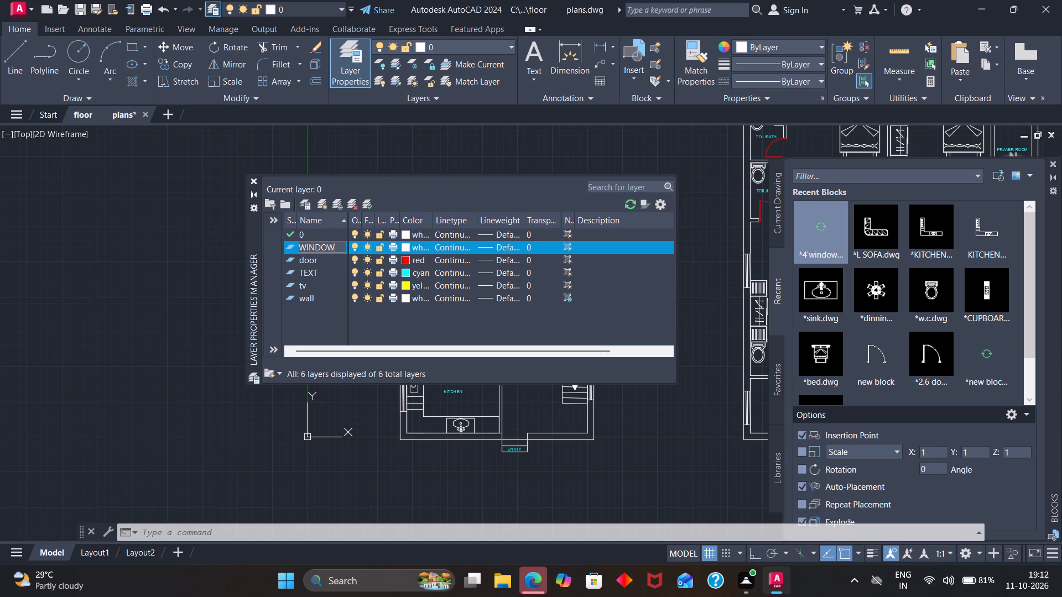
key(Return)
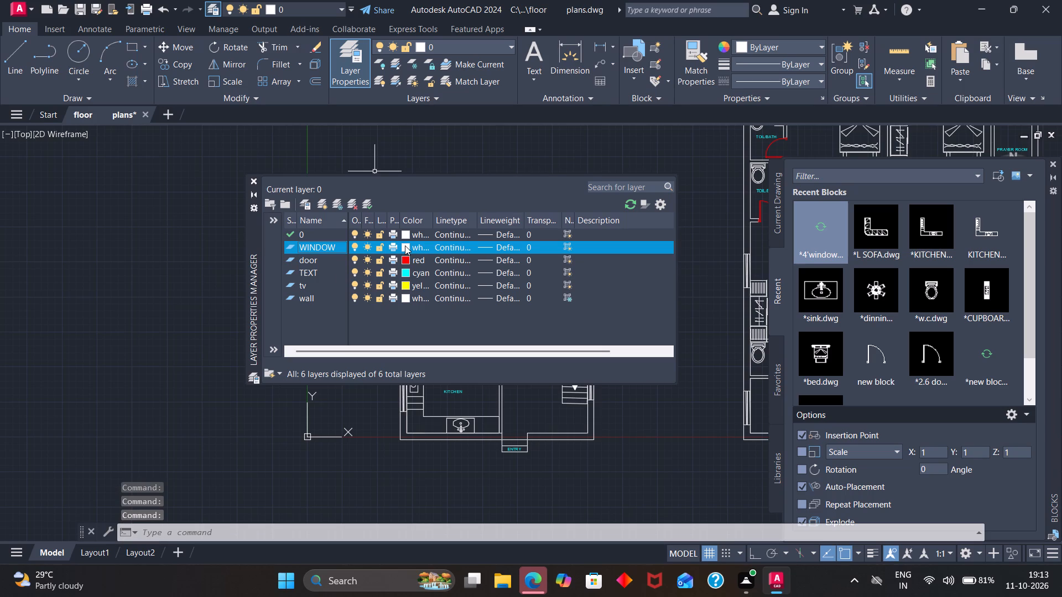
click(405, 245)
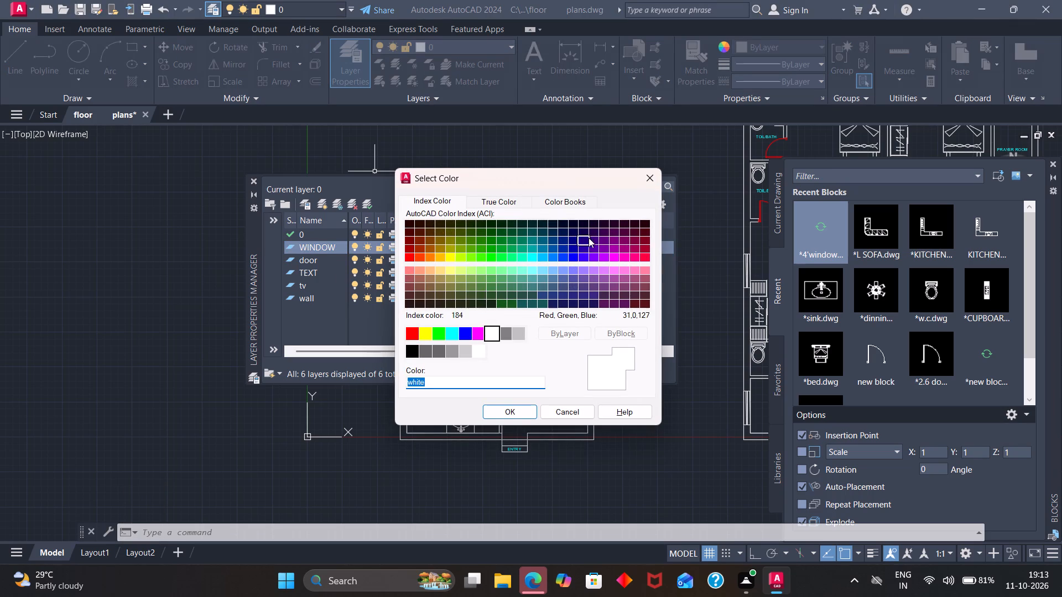
click(616, 254)
click(524, 408)
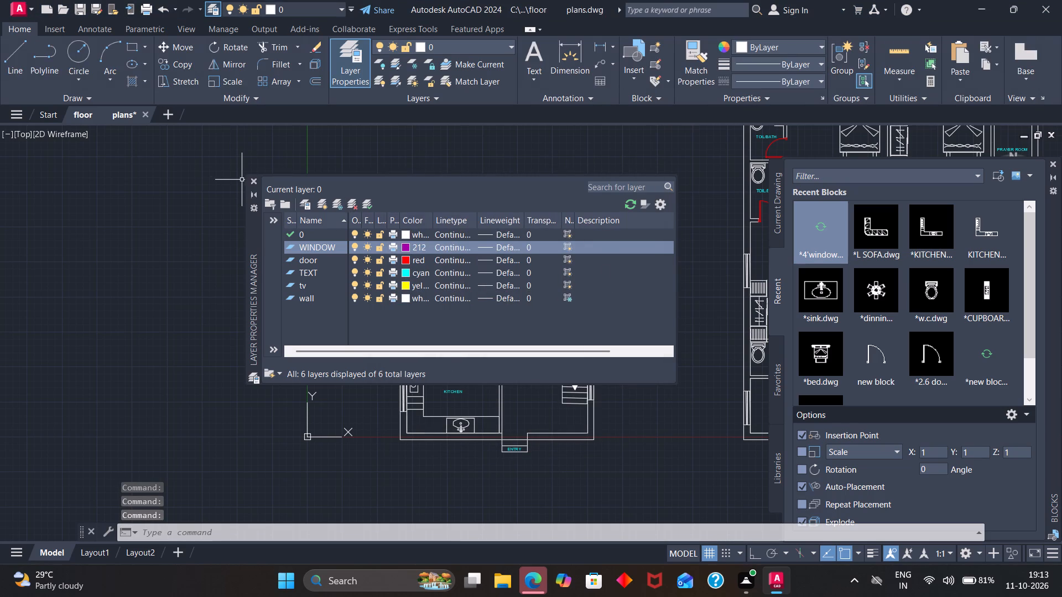
click(251, 179)
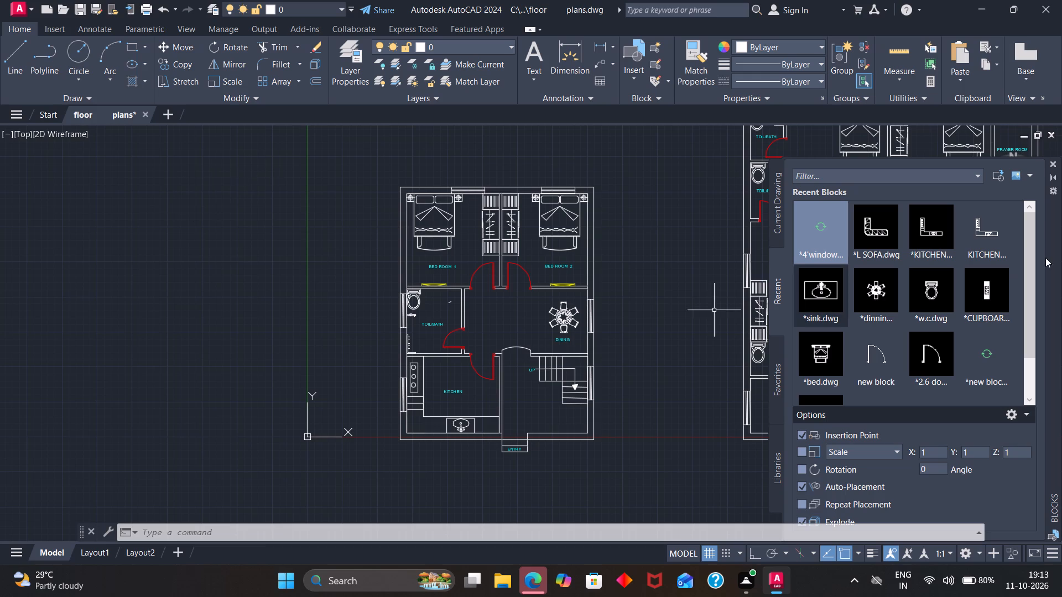
Close the blocks palette and select all six windows in the first plan's outer walls.
click(1054, 161)
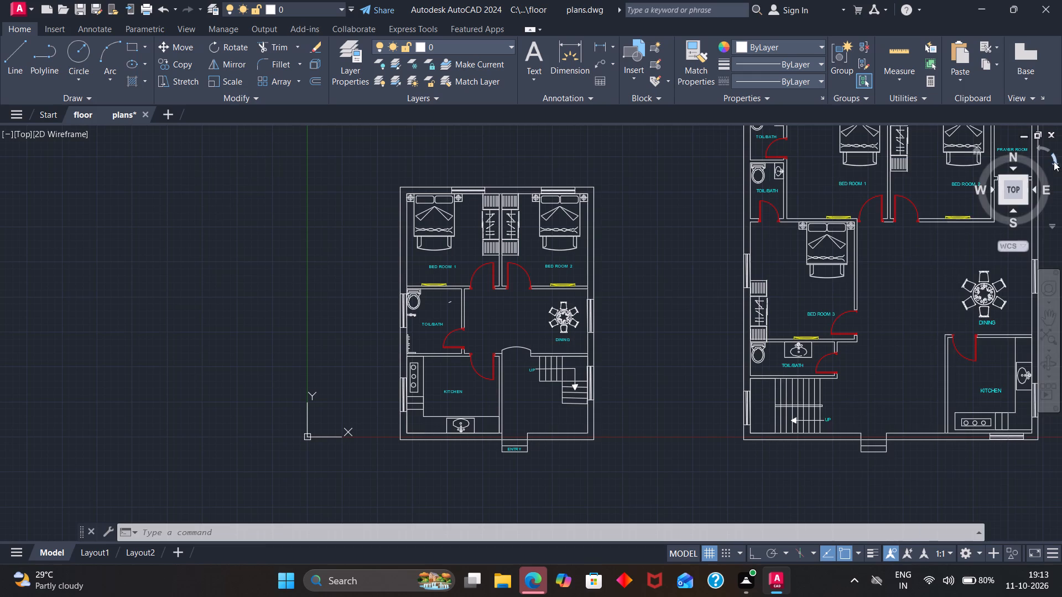
click(456, 193)
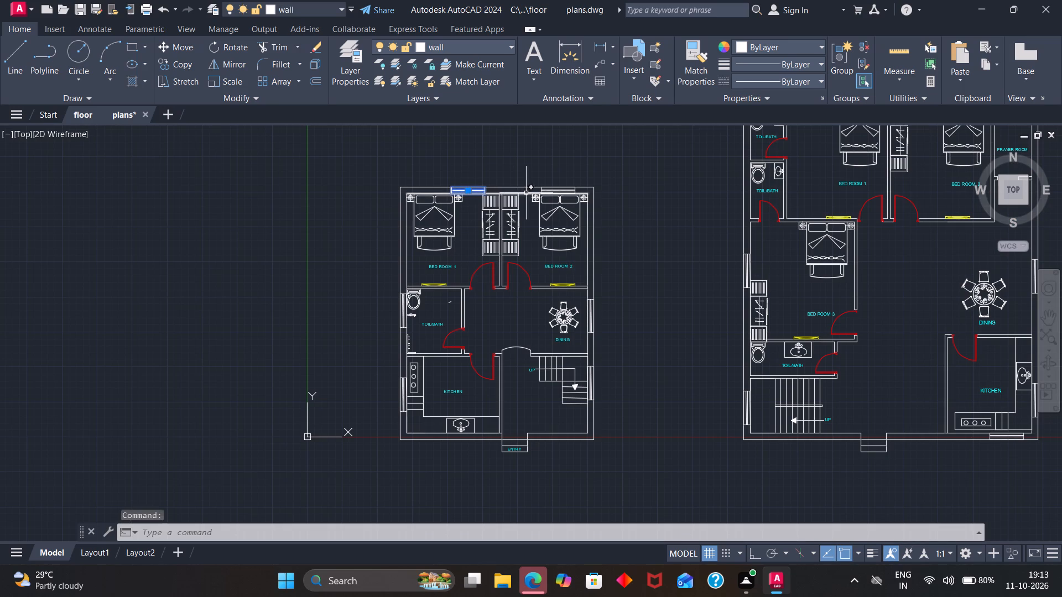
click(555, 191)
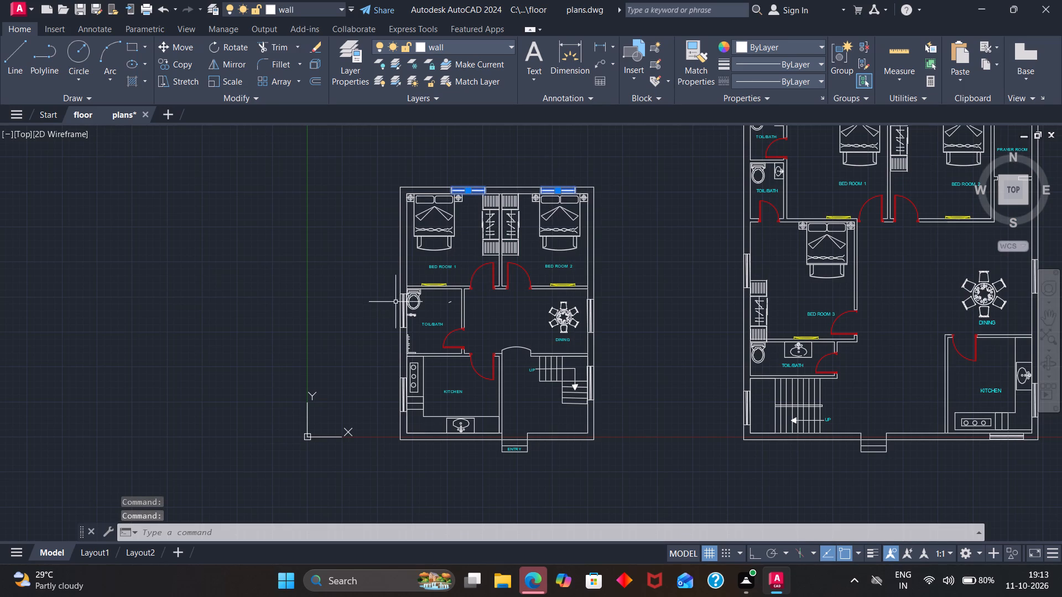
click(399, 305)
click(401, 388)
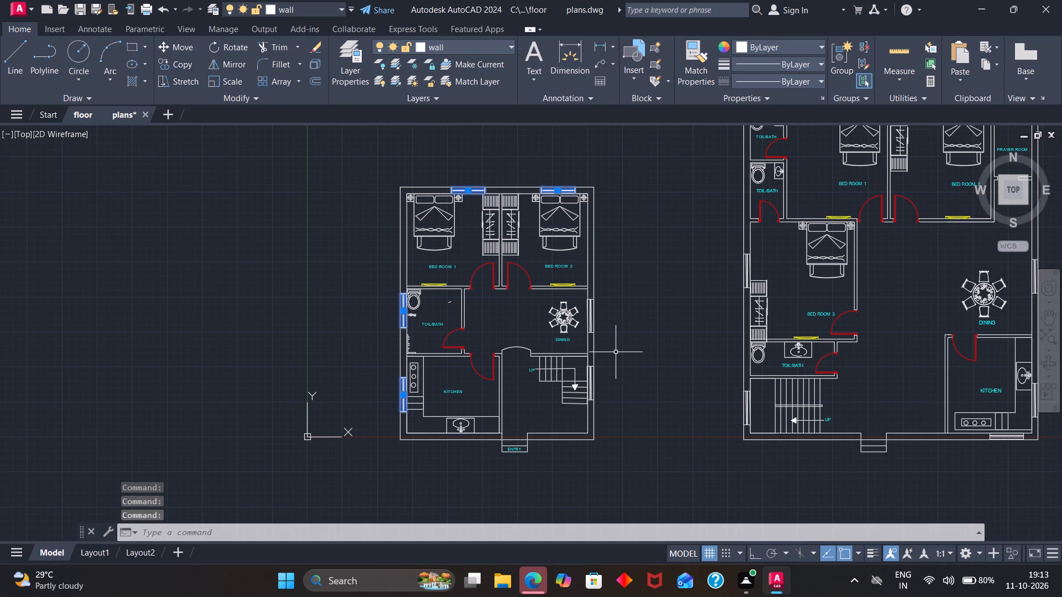
click(595, 323)
click(592, 379)
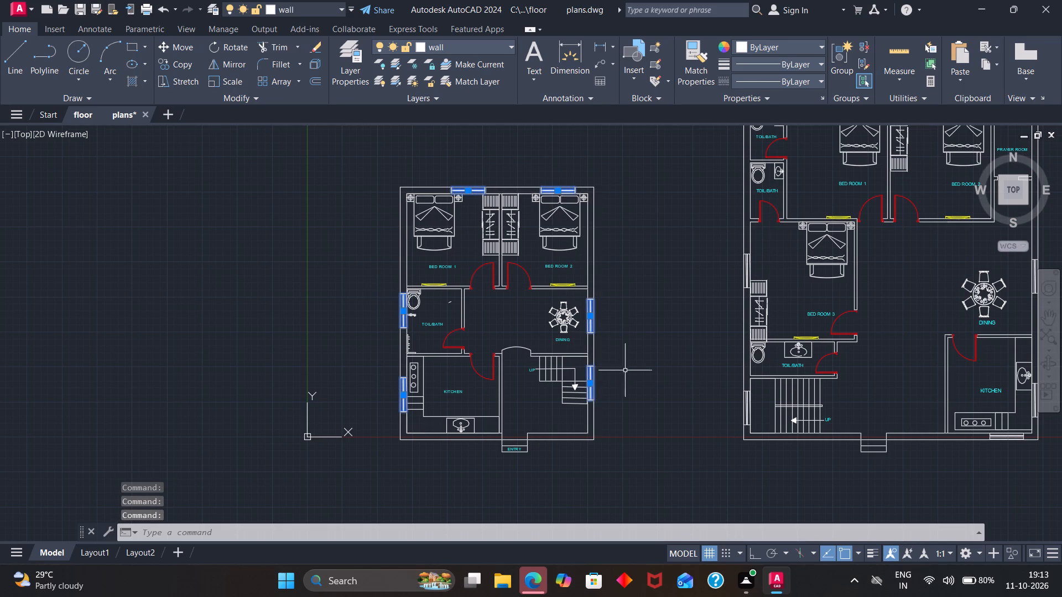
Add all seven windows in the second plan's outer walls to the selection.
scroll(709, 348, down, 1)
scroll(791, 190, up, 1)
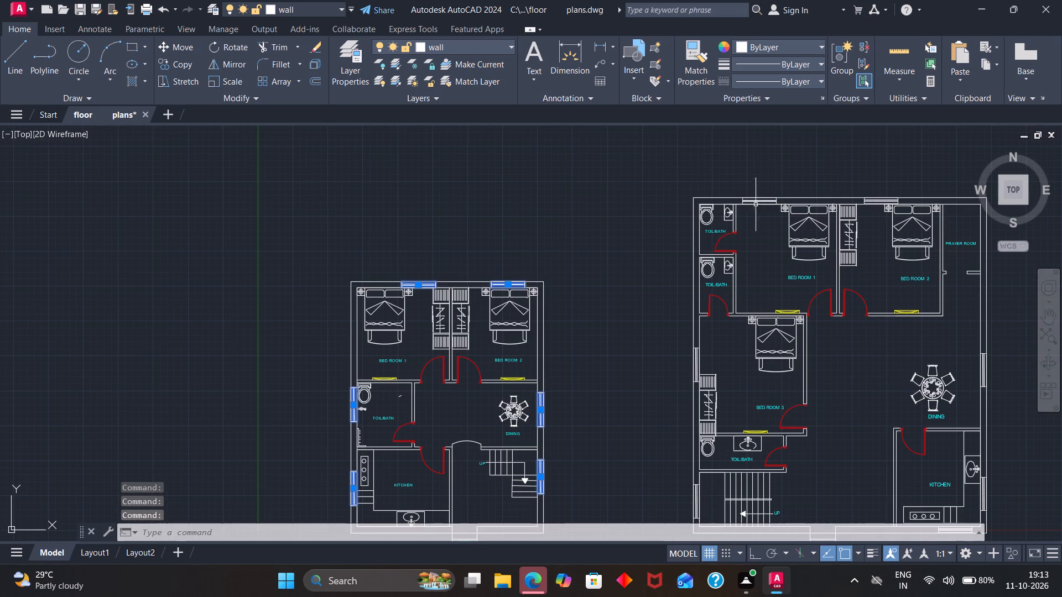
click(758, 200)
click(877, 200)
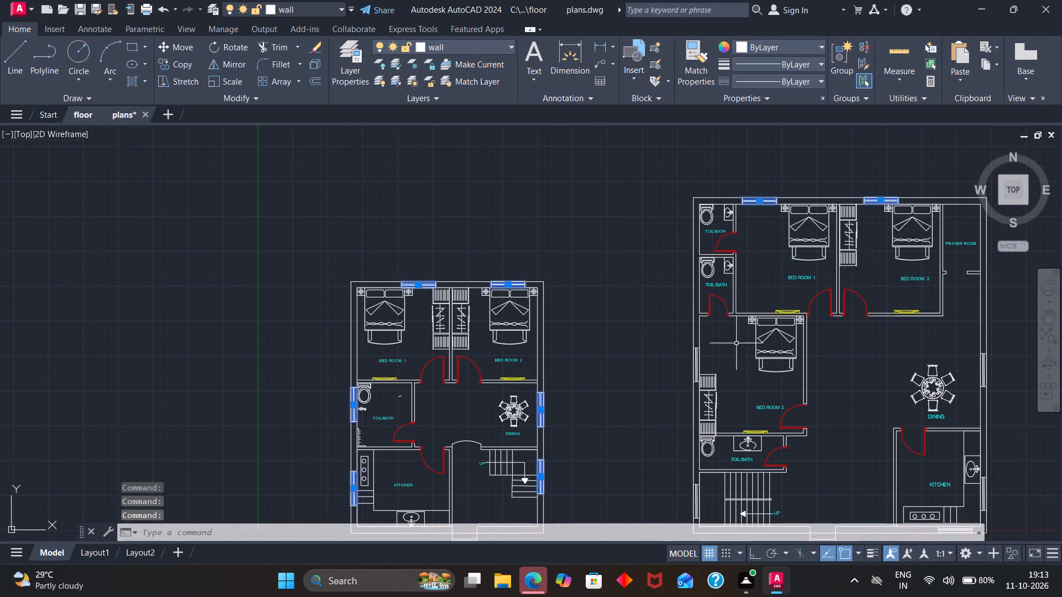
click(697, 360)
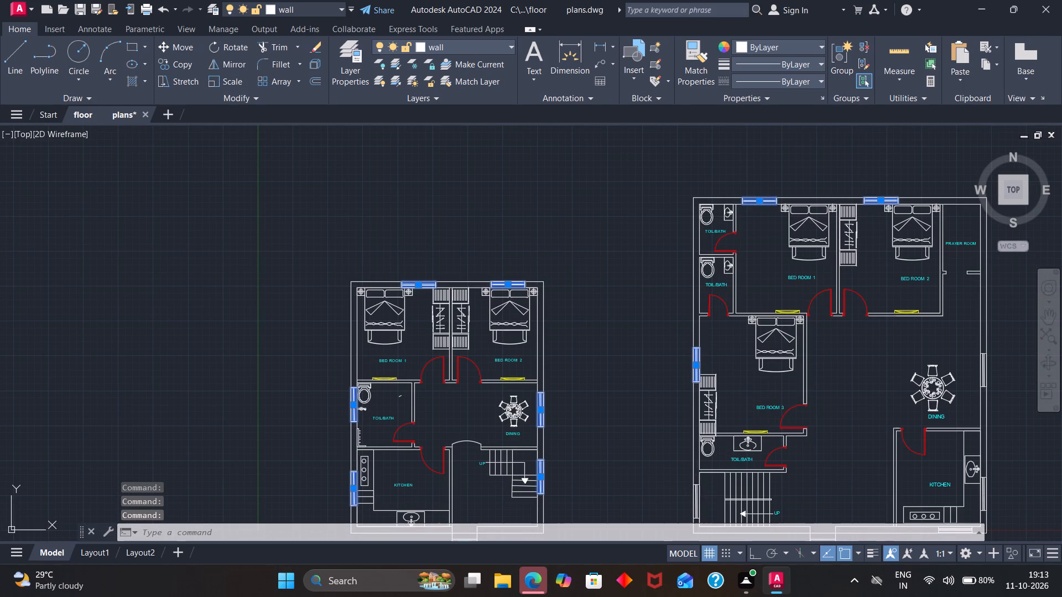
click(696, 493)
click(981, 375)
scroll(989, 411, down, 2)
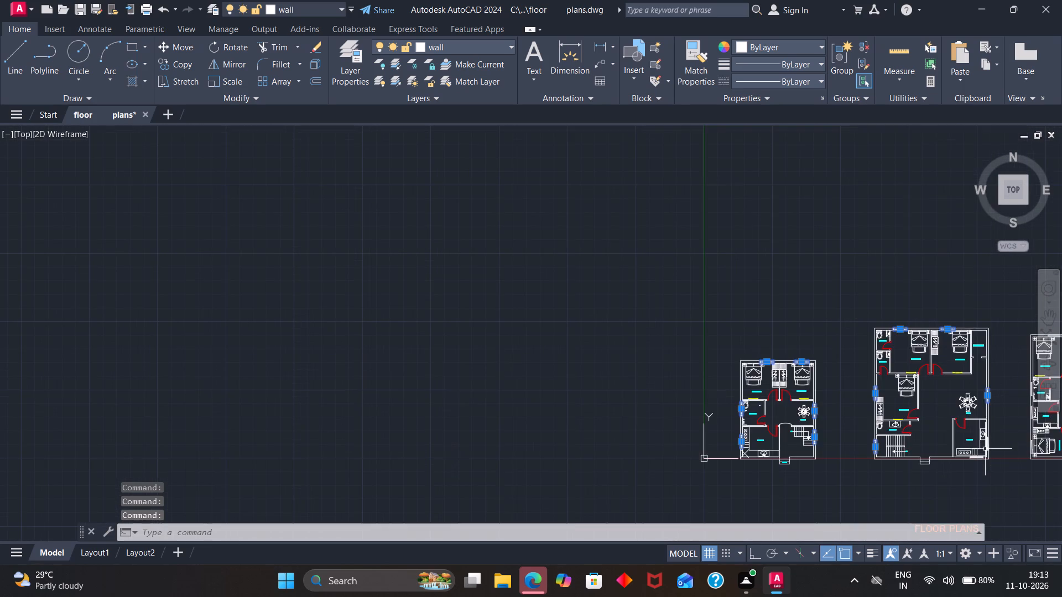
scroll(986, 449, up, 2)
click(987, 441)
click(961, 476)
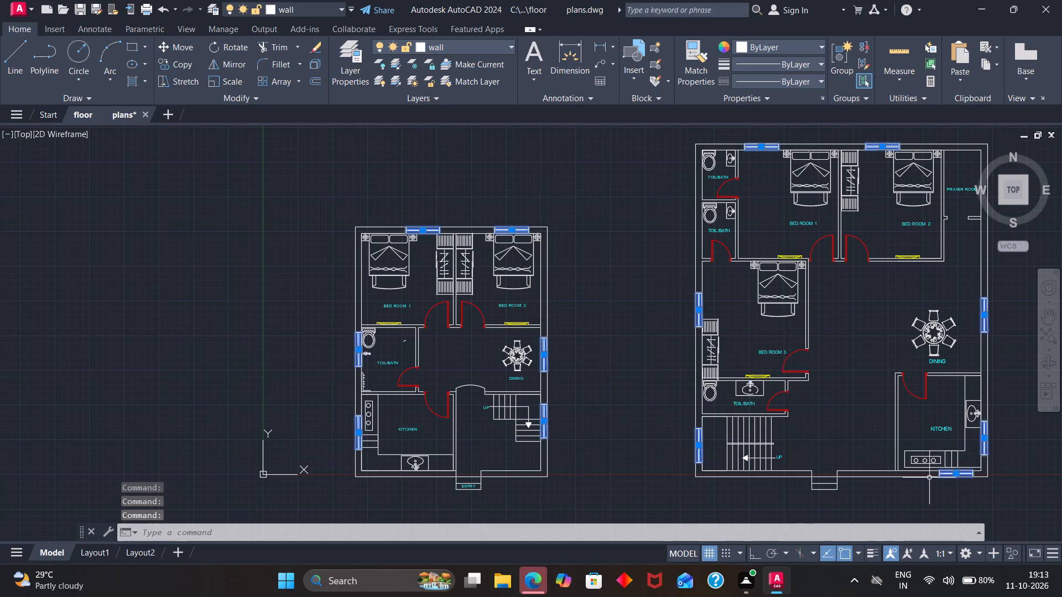
Add all seven windows in the third plan's outer walls to the selection.
scroll(796, 328, down, 1)
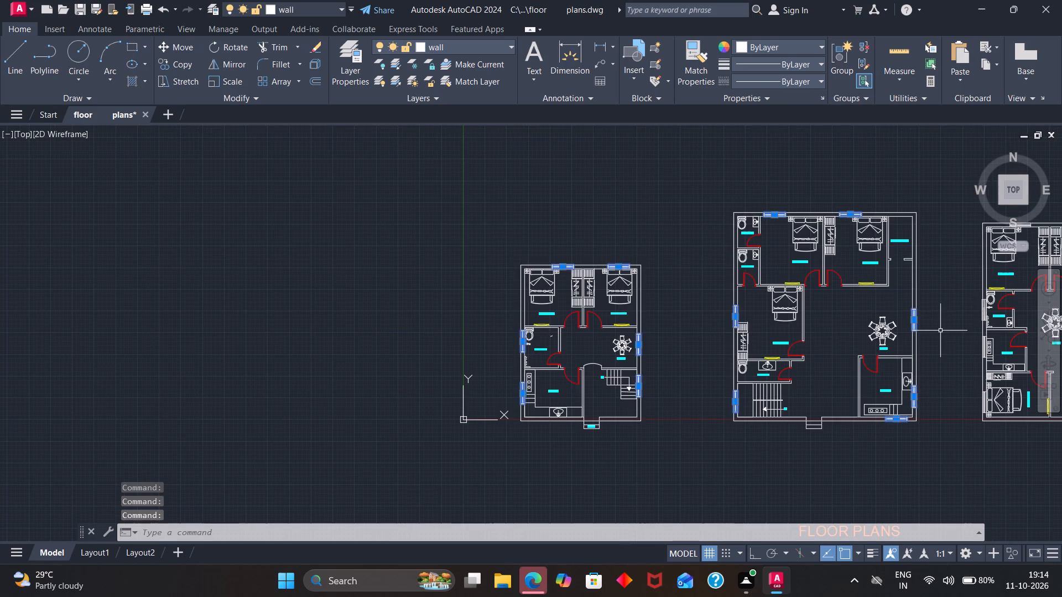
scroll(620, 386, up, 1)
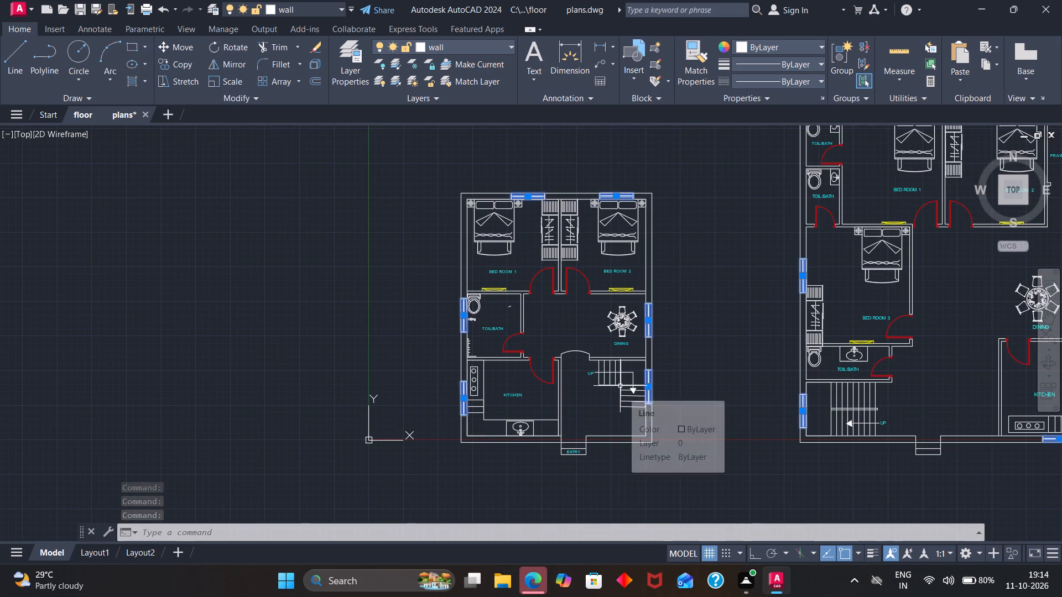
scroll(796, 391, down, 2)
scroll(969, 389, down, 1)
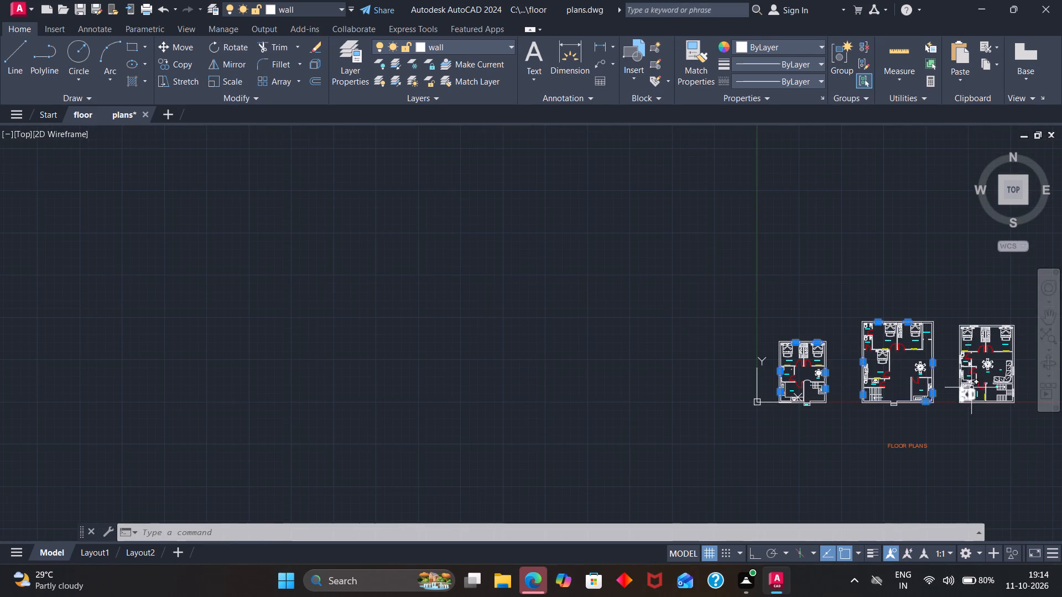
scroll(1025, 383, up, 4)
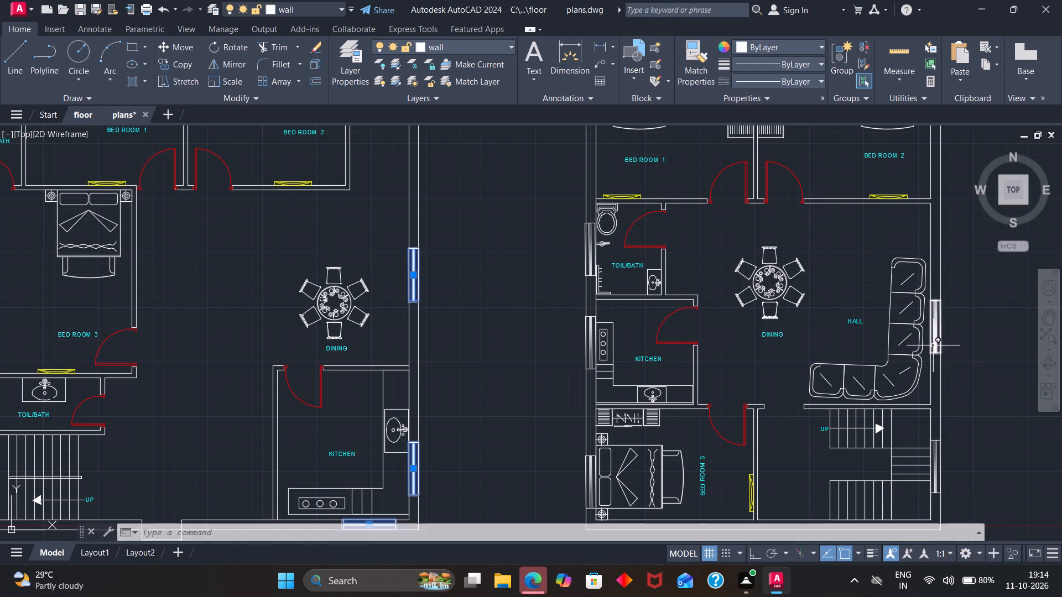
click(933, 345)
click(940, 454)
scroll(940, 438, down, 1)
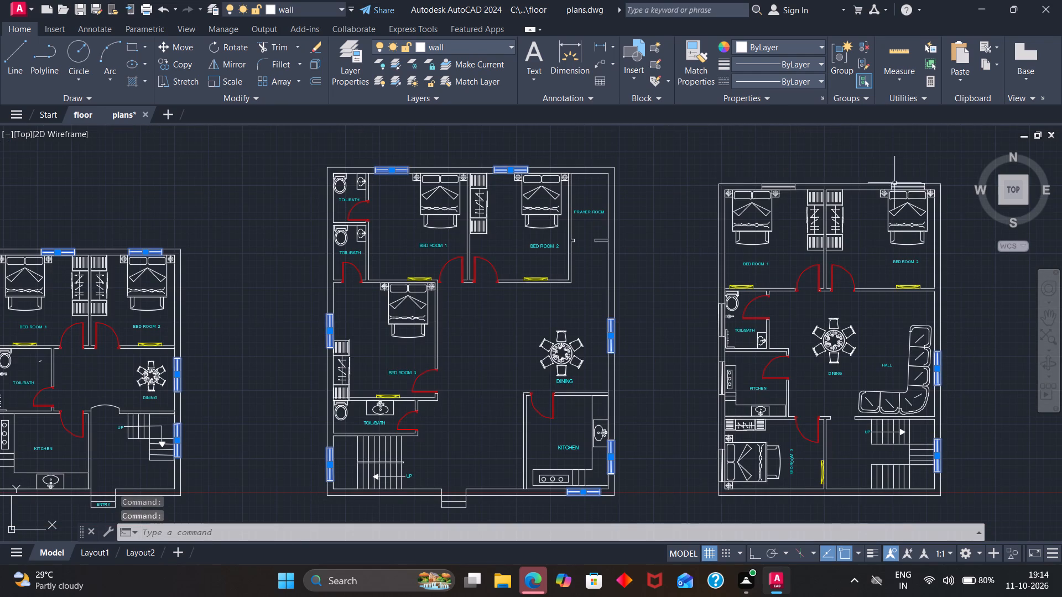
click(907, 186)
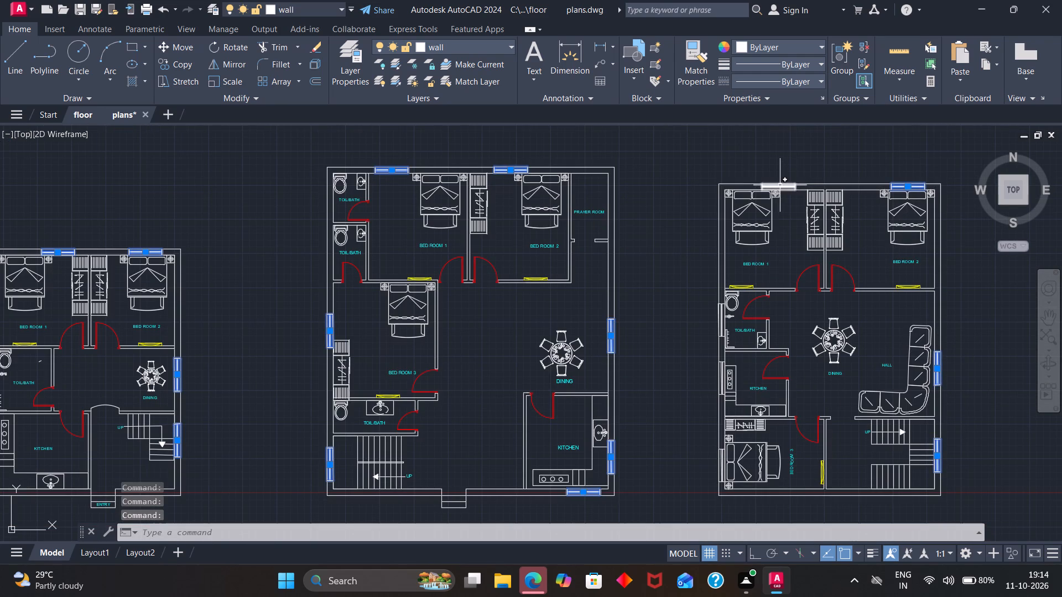
click(780, 185)
click(720, 318)
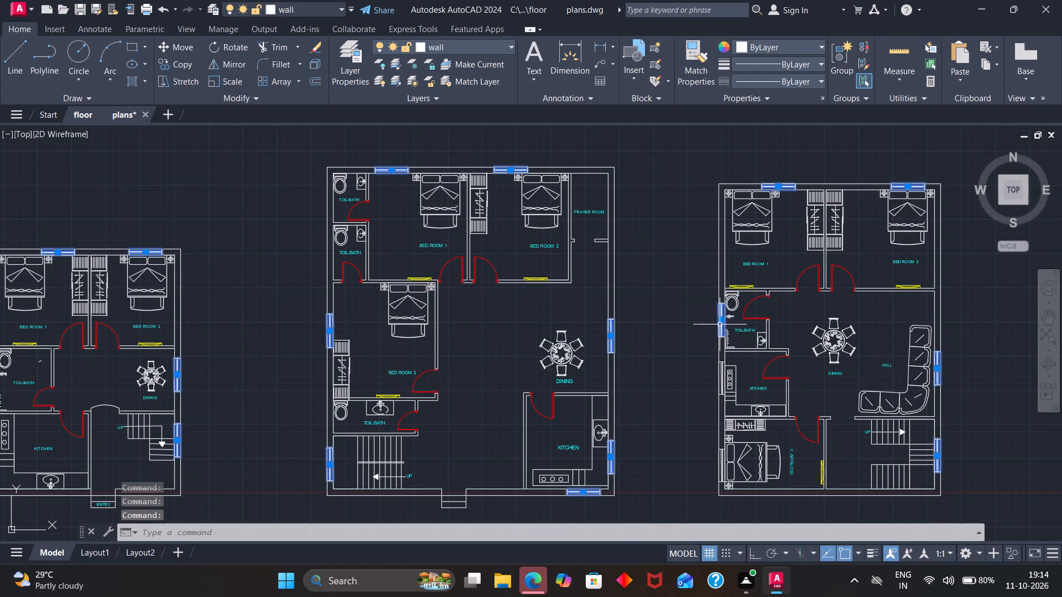
click(721, 381)
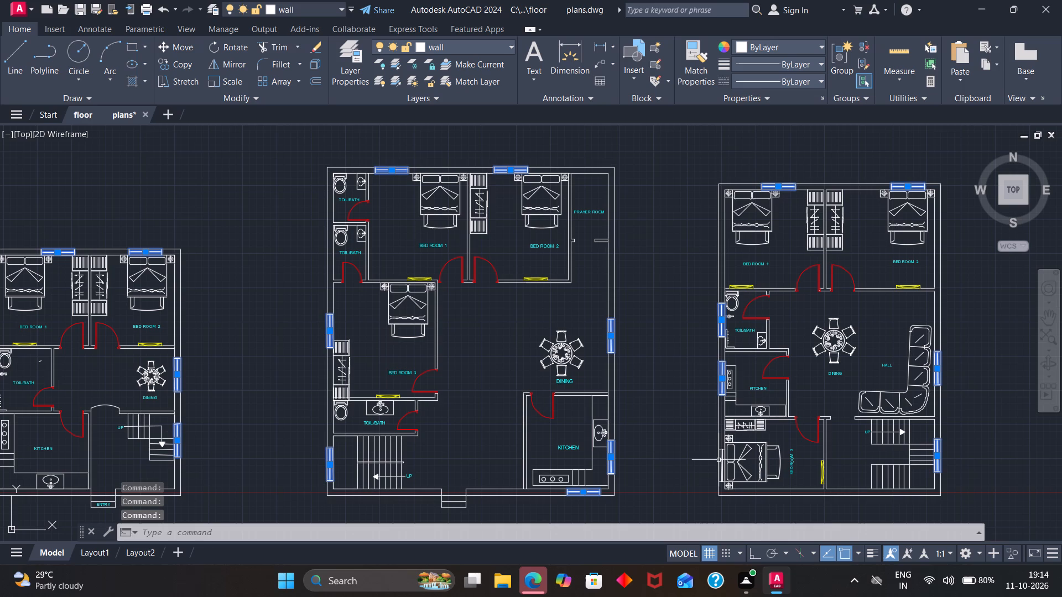
click(719, 460)
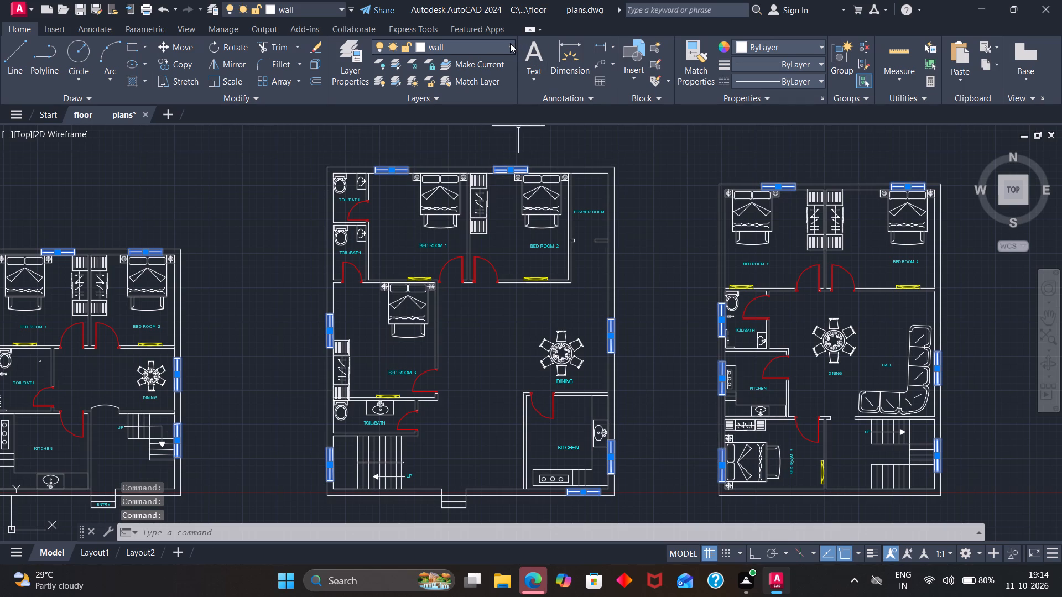
Put the selected windows of all three plans on the WINDOW layer, keeping its colour 212, and clear the selection.
click(509, 43)
click(424, 144)
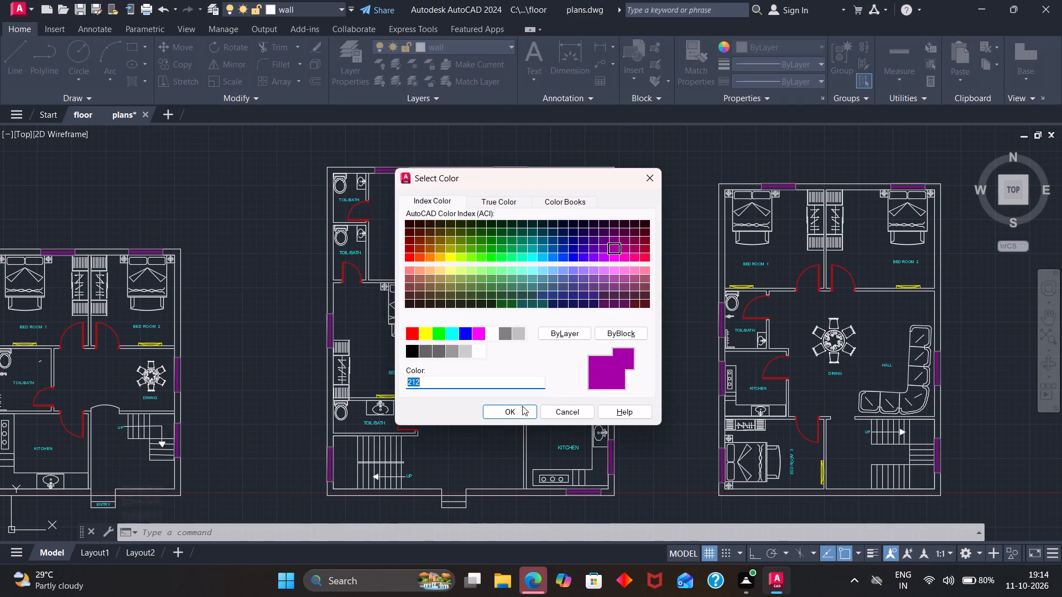
click(519, 409)
key(Escape)
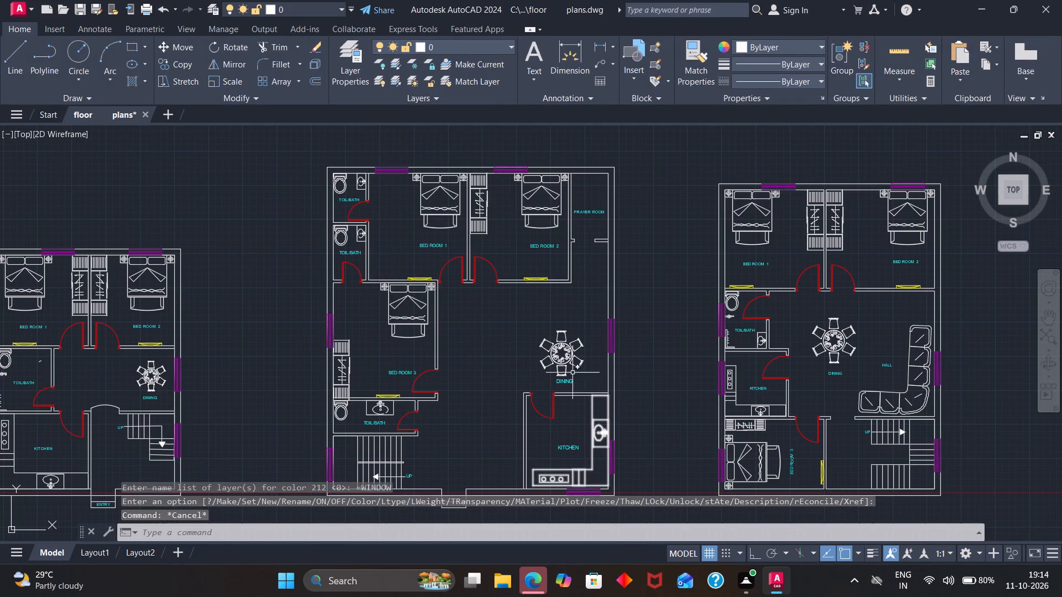
Dimension the first plan's overall width between its outer corners, with the dimension line outside the bedroom-side wall.
scroll(179, 227, down, 2)
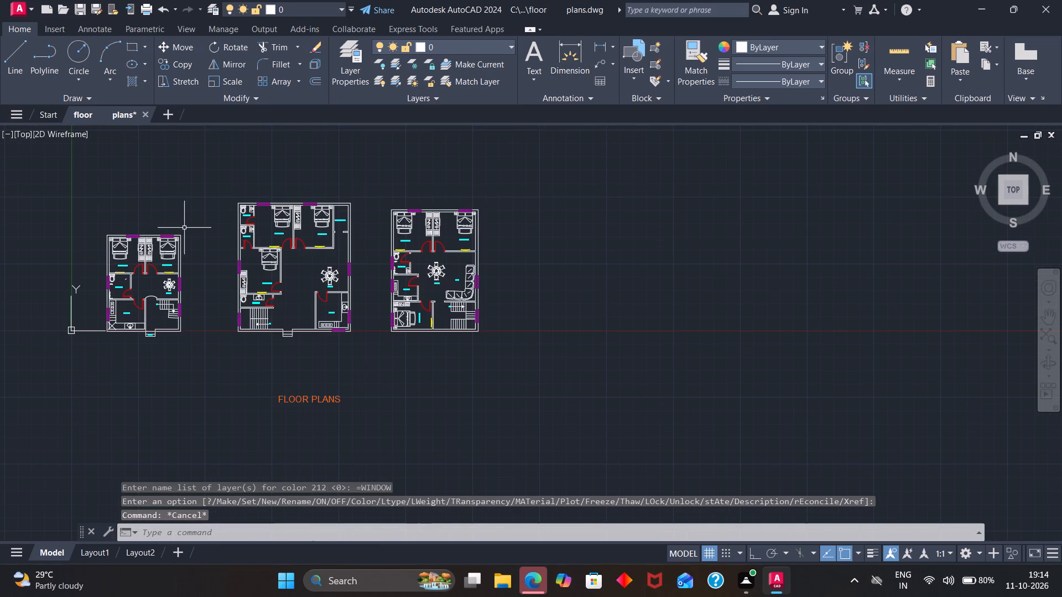
scroll(89, 228, up, 4)
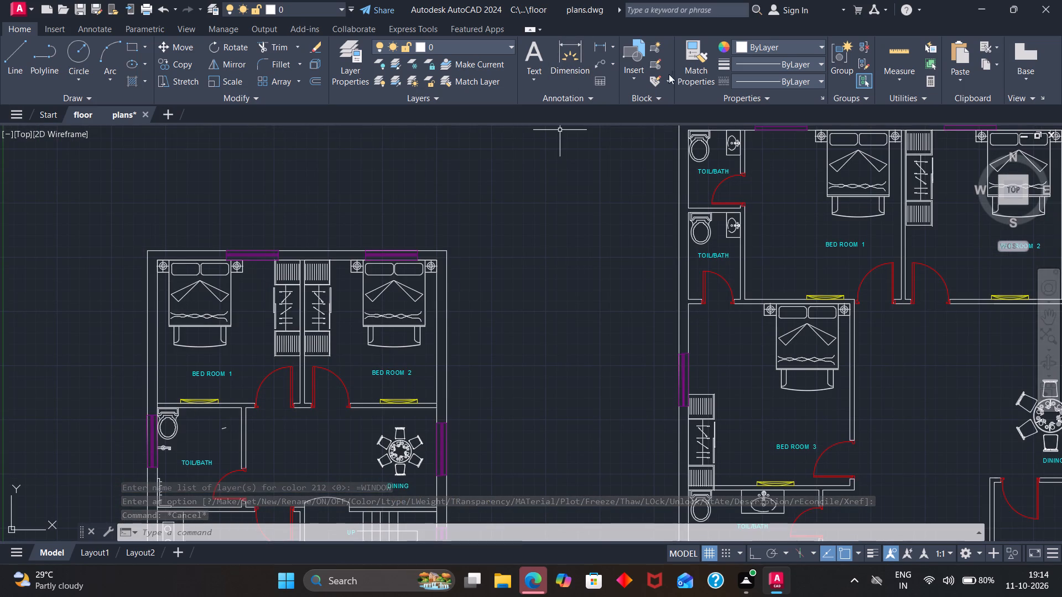
click(576, 62)
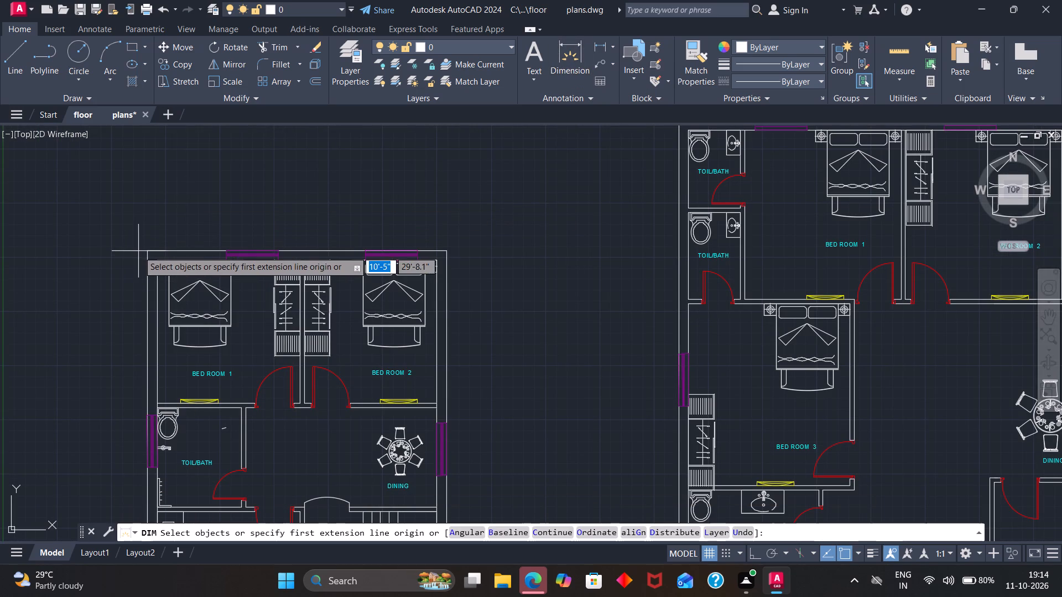
click(147, 249)
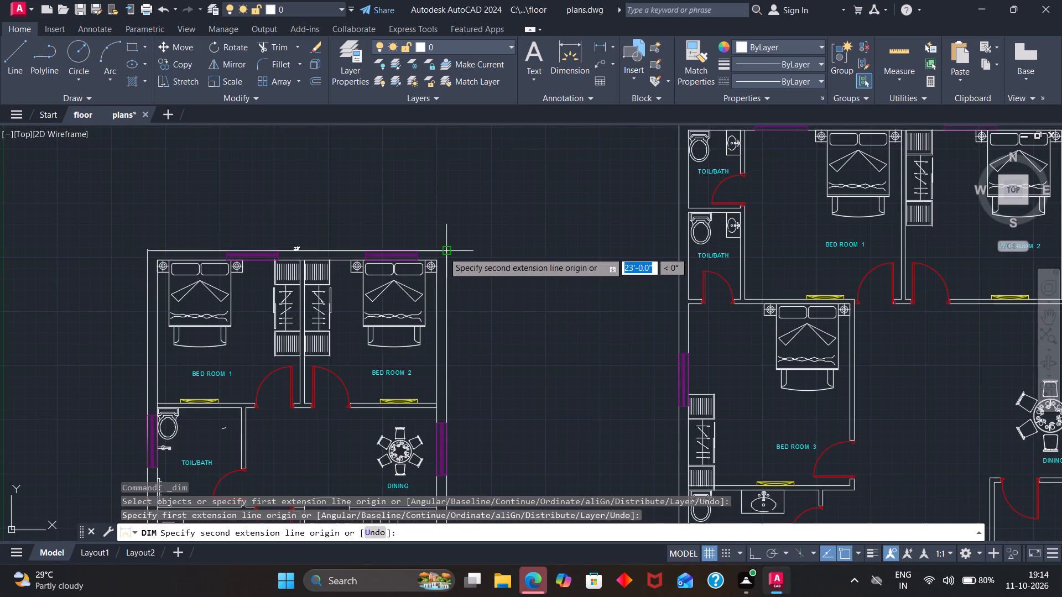
click(444, 252)
click(454, 221)
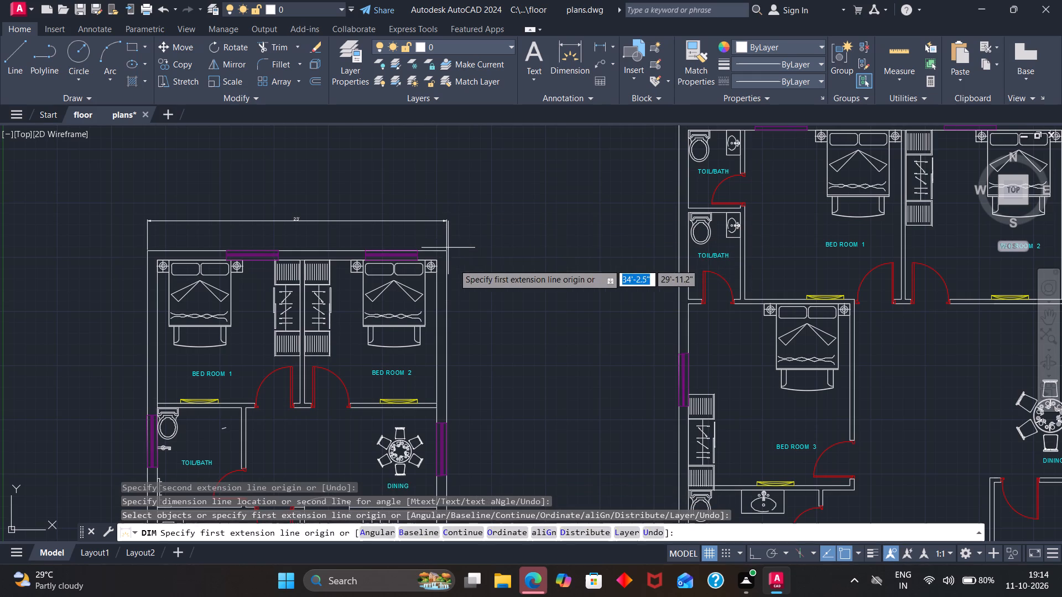
key(space)
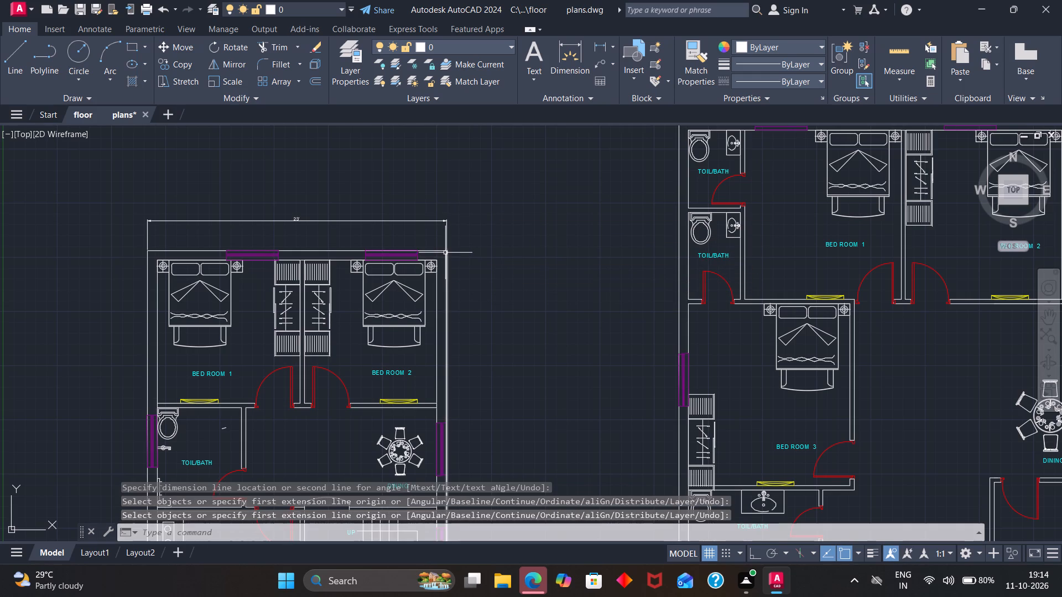
Dimension the first plan's overall depth between its outer corners, with the dimension line outside the dining and staircase wall.
click(446, 253)
key(space)
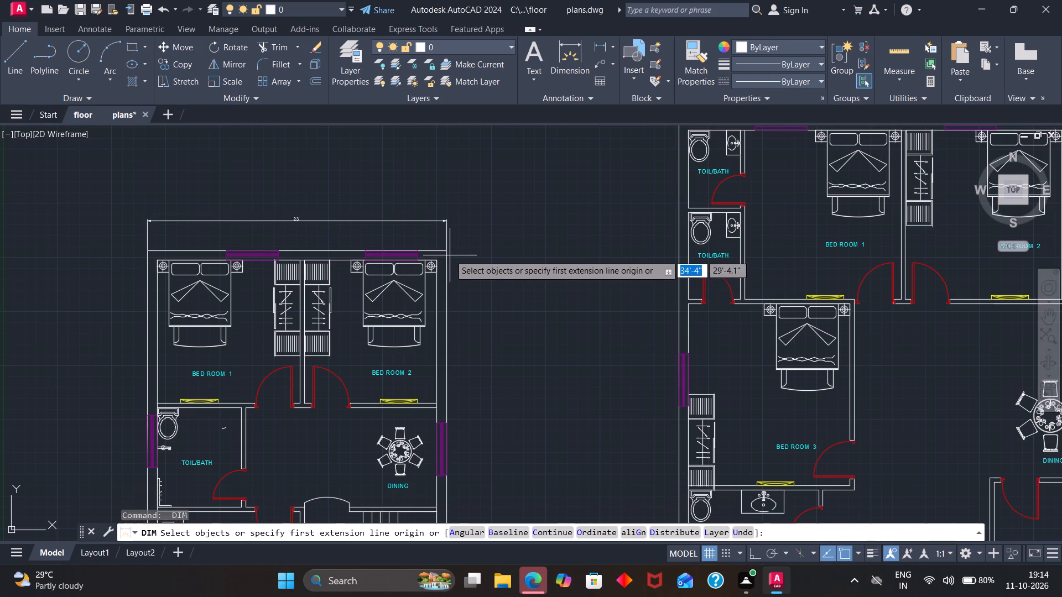
click(447, 253)
scroll(496, 279, down, 3)
scroll(482, 391, up, 3)
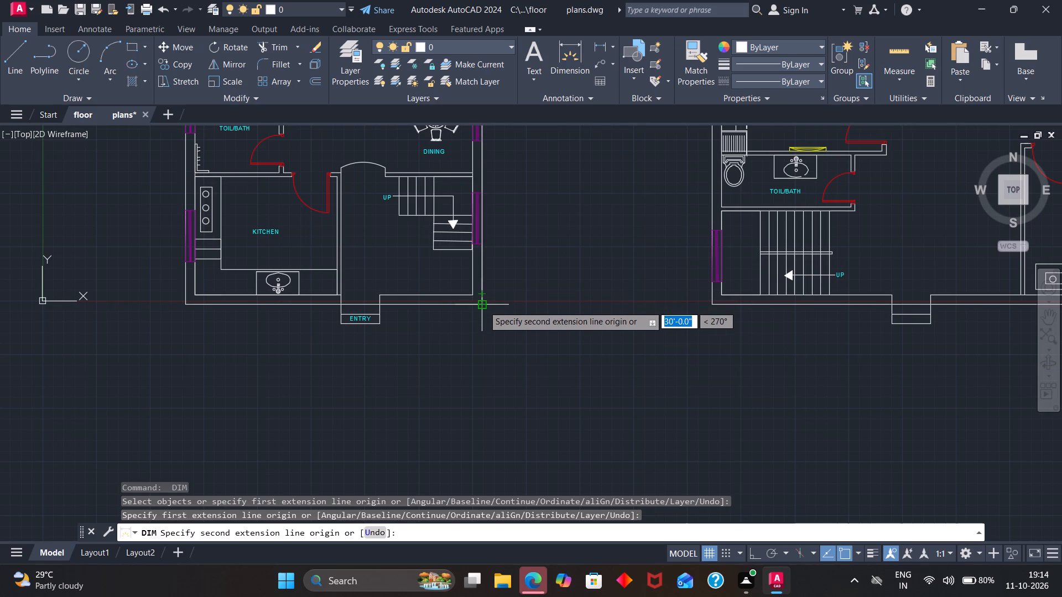
click(483, 306)
click(505, 302)
scroll(555, 287, down, 3)
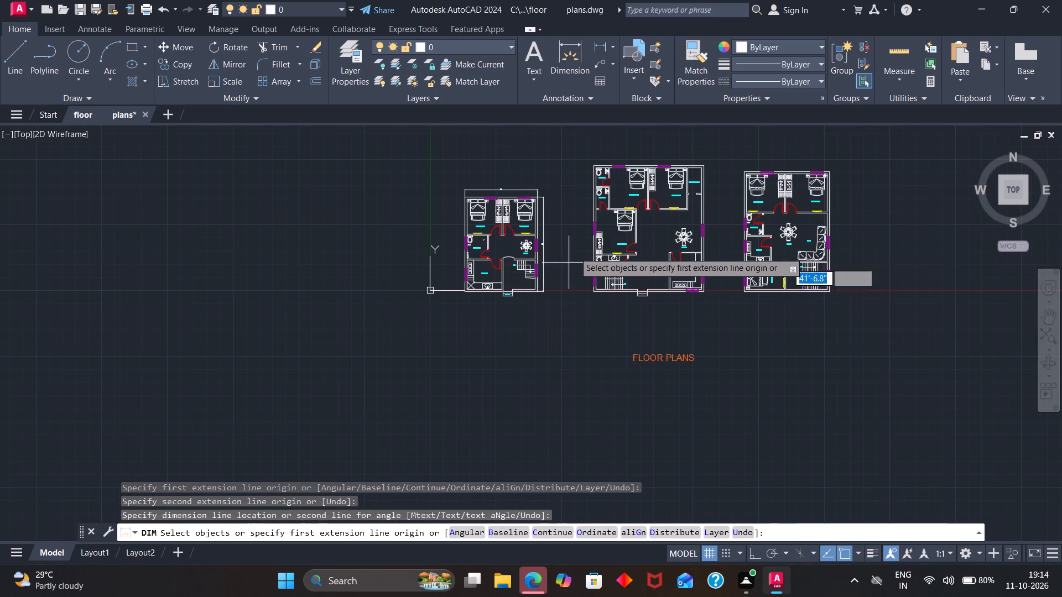
scroll(636, 159, up, 2)
key(space)
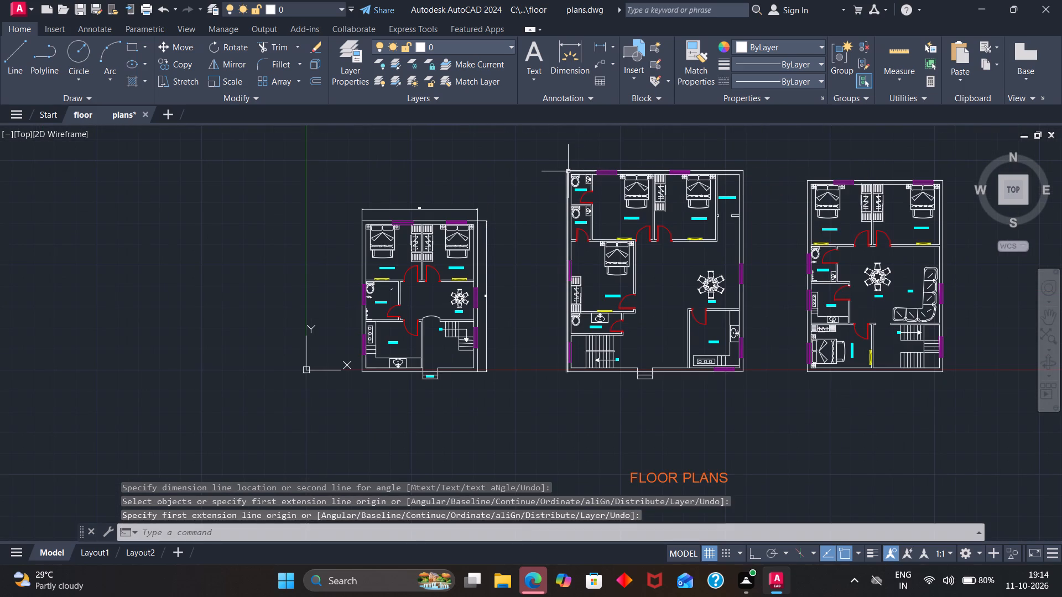
Dimension the second plan's overall width between its outer corners, with the dimension line outside the bedroom-side wall.
key(space)
click(567, 171)
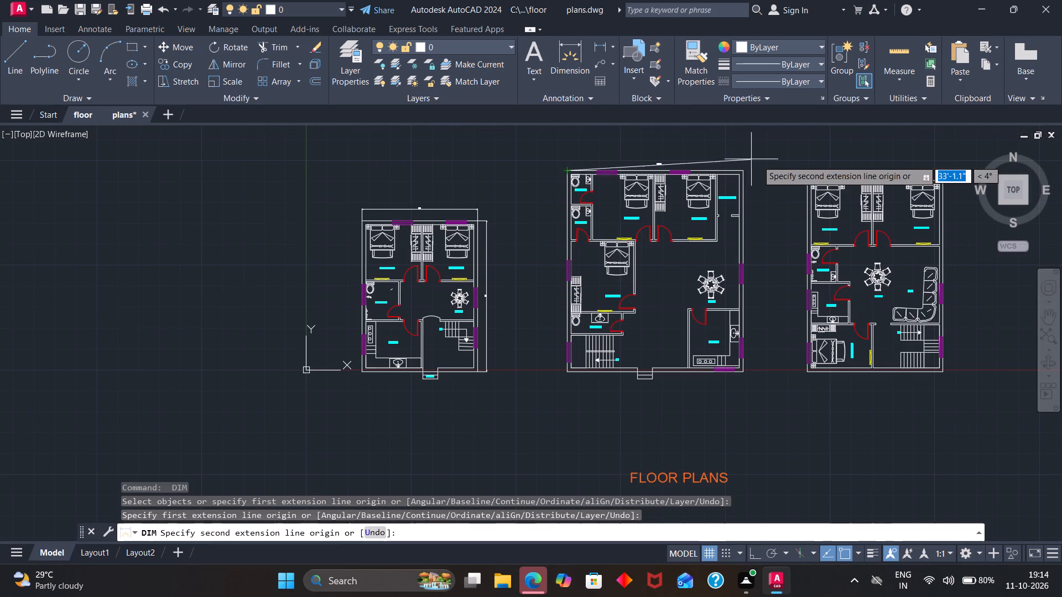
click(746, 170)
click(748, 157)
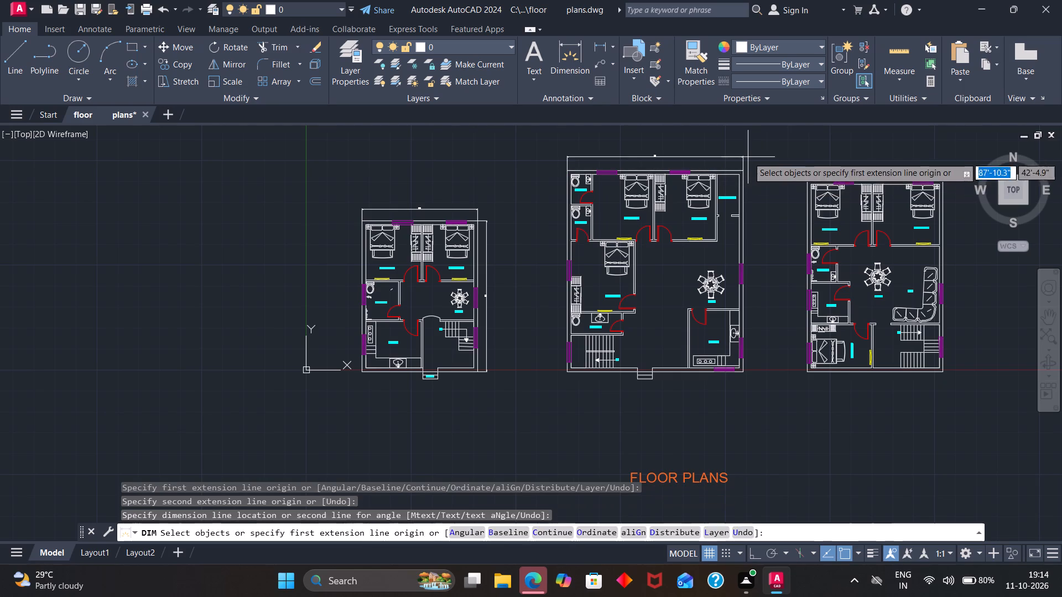
key(space)
Dimension the second plan's overall depth between its outer corners, with the dimension line outside the dining and kitchen wall.
key(space)
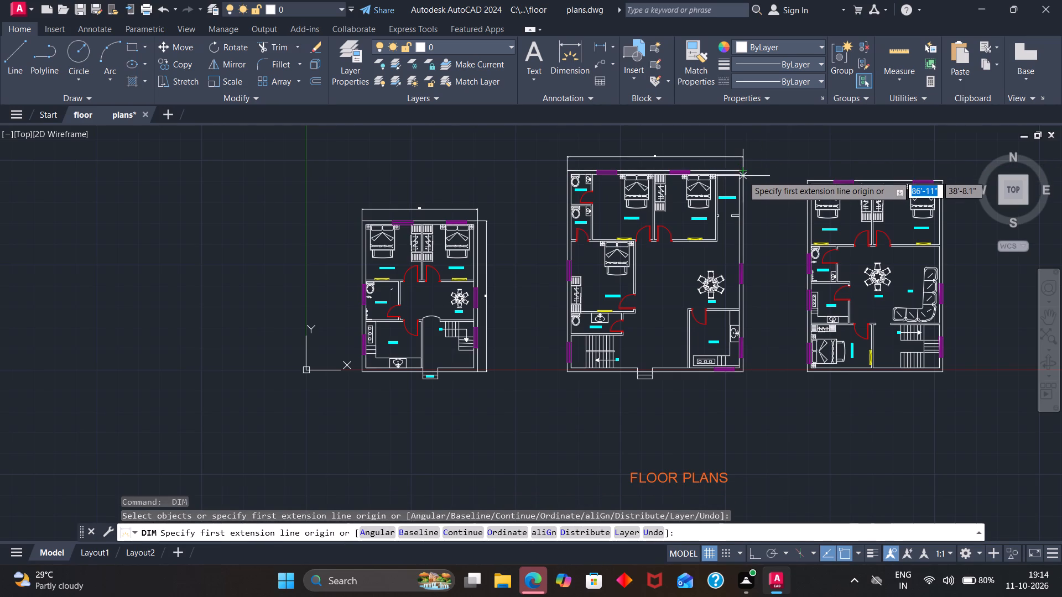
click(743, 172)
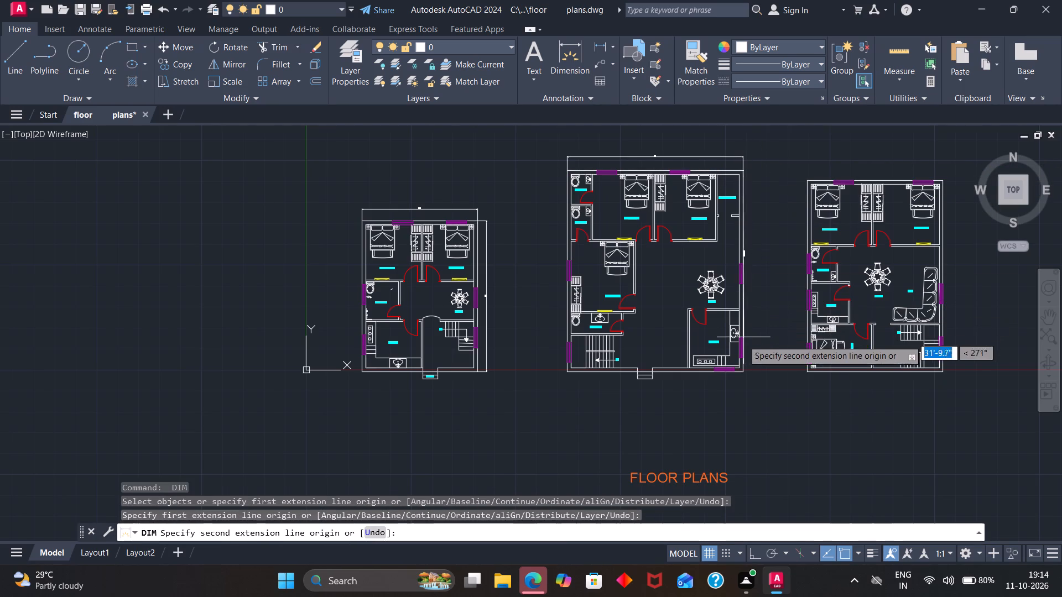
scroll(745, 371, up, 3)
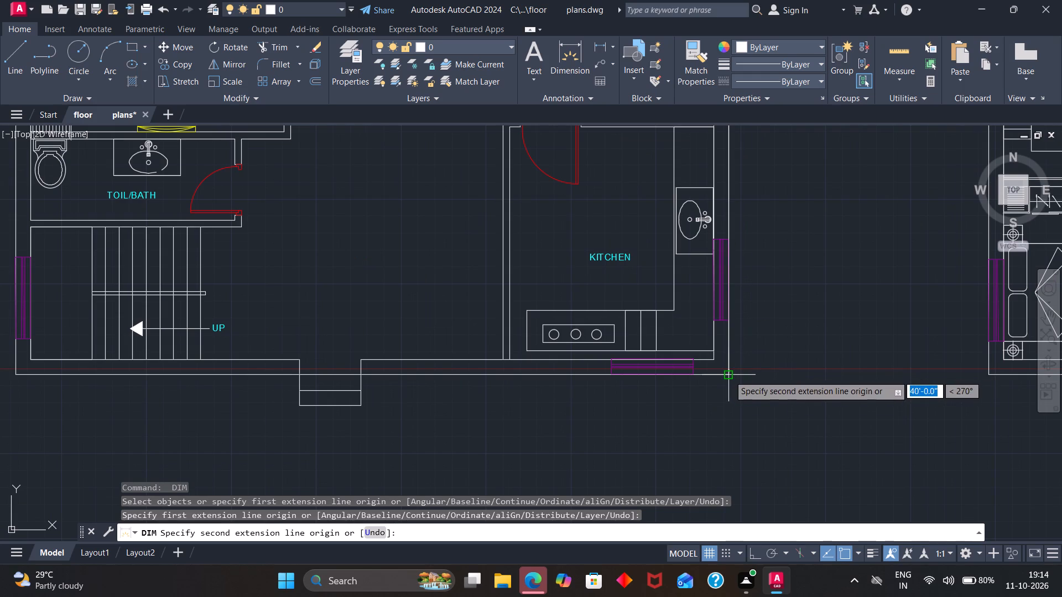
click(729, 375)
click(772, 369)
scroll(773, 368, down, 2)
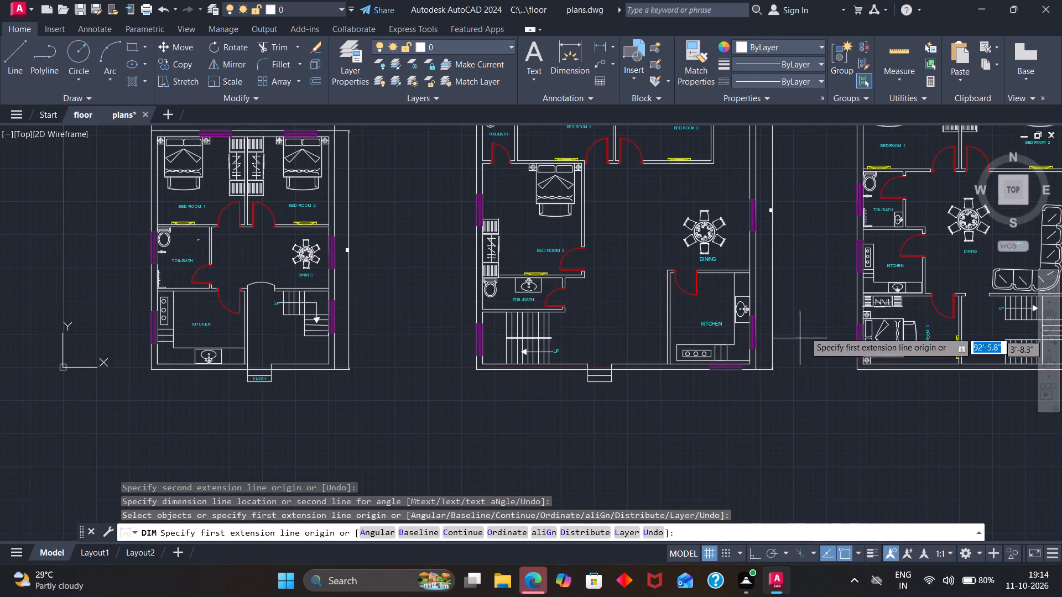
scroll(810, 326, down, 2)
key(space)
Dimension the third plan's overall width between its outer corners, with the dimension line outside the Bed Room 1 and 2 wall.
key(space)
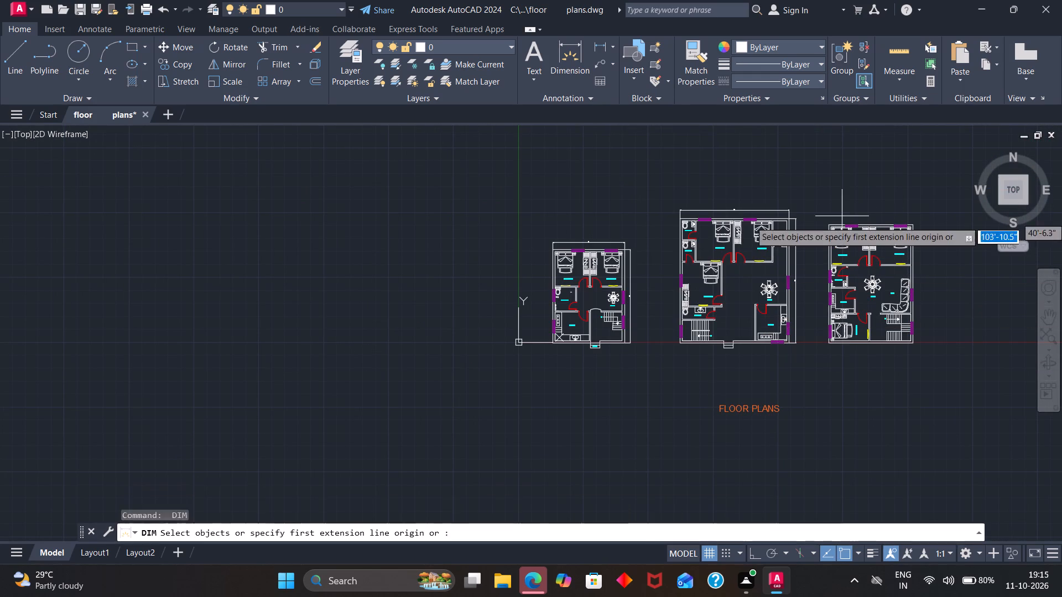
scroll(832, 218, up, 3)
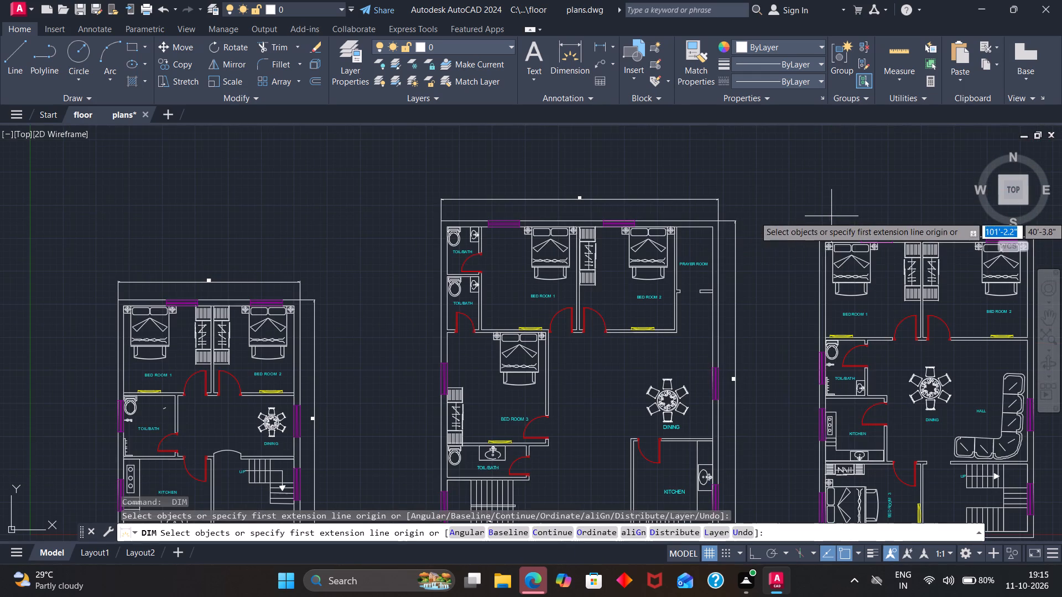
click(818, 234)
scroll(878, 220, down, 2)
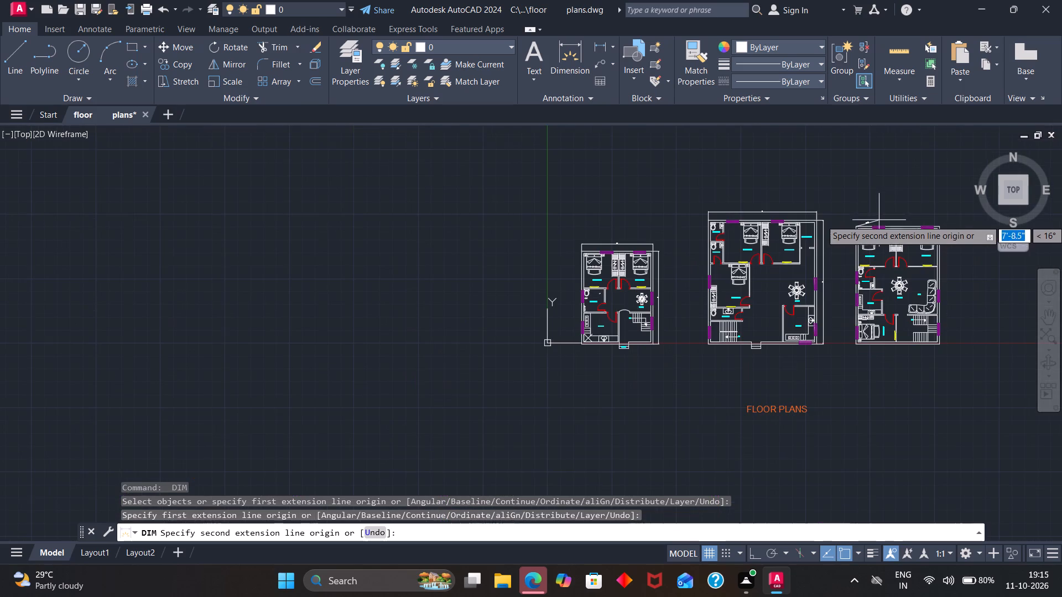
scroll(941, 217, up, 4)
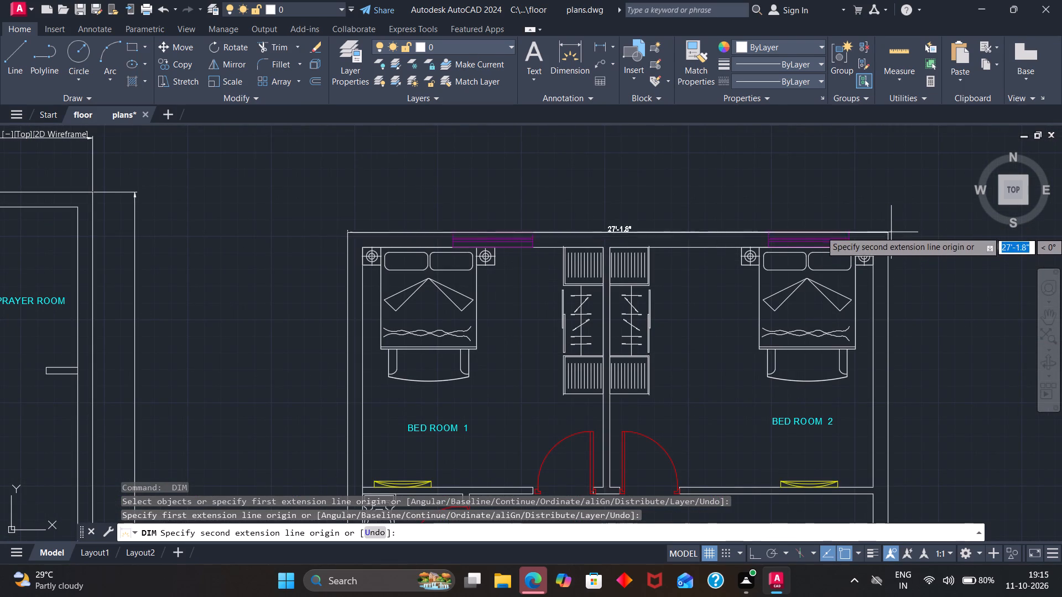
click(887, 229)
click(887, 214)
key(space)
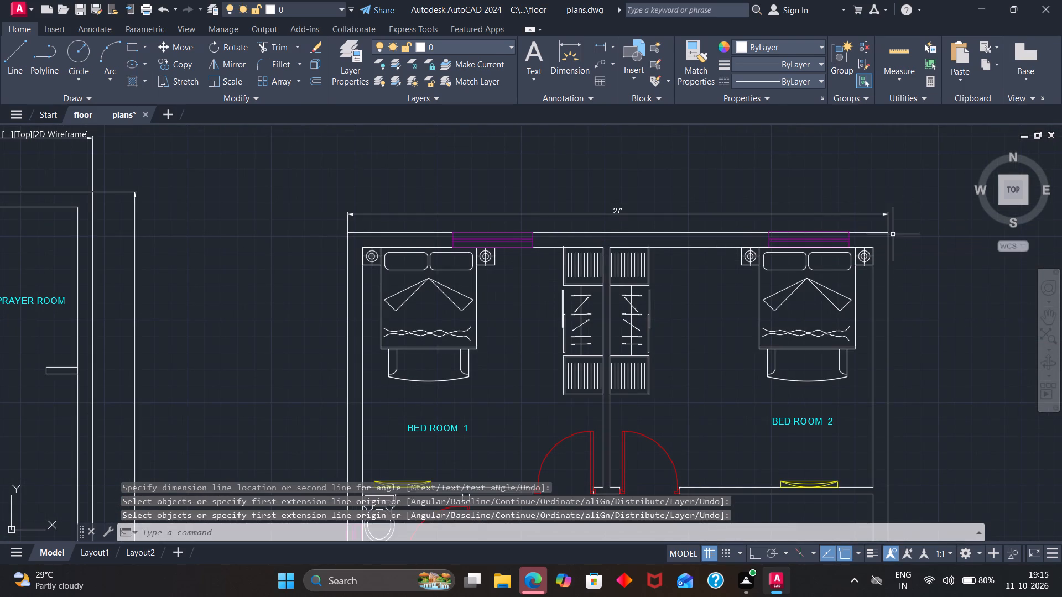
Dimension the third plan's overall depth between its outer corners, with the dimension line outside the hall and staircase wall.
key(space)
click(889, 235)
scroll(890, 235, down, 4)
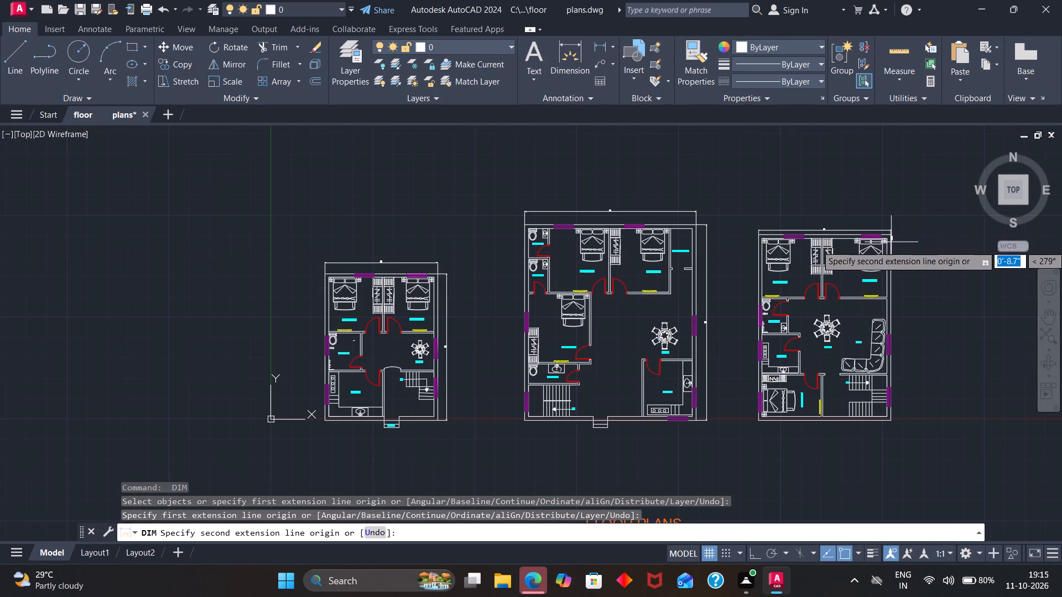
scroll(898, 427, up, 3)
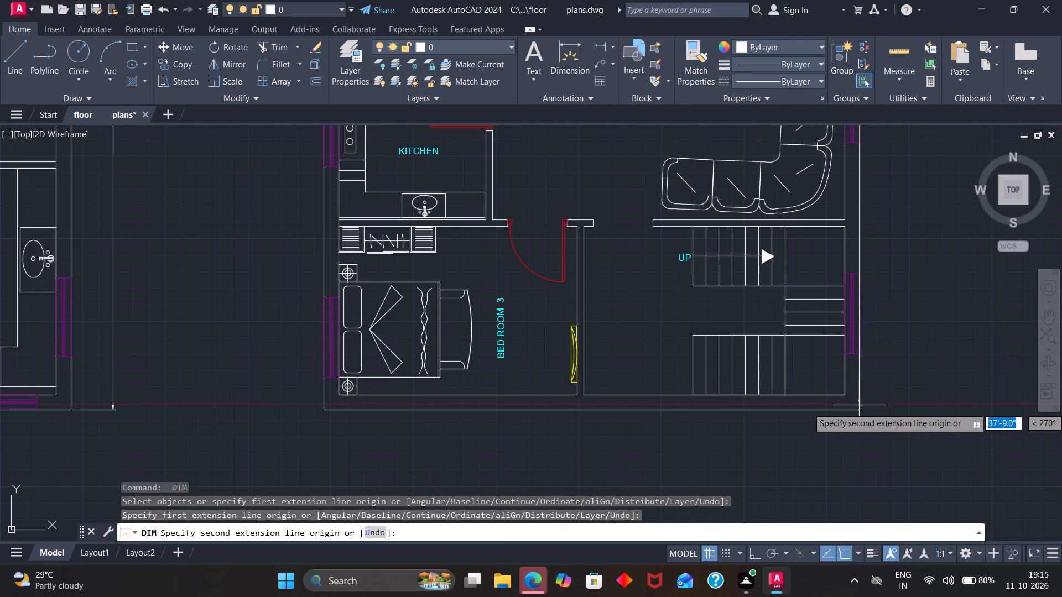
click(860, 410)
click(900, 403)
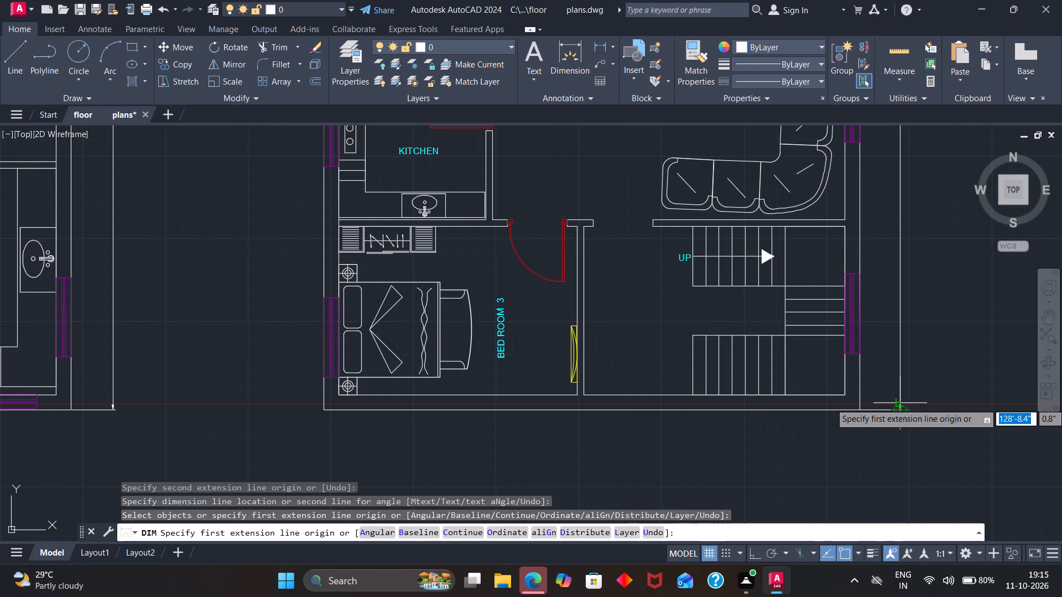
scroll(900, 403, down, 3)
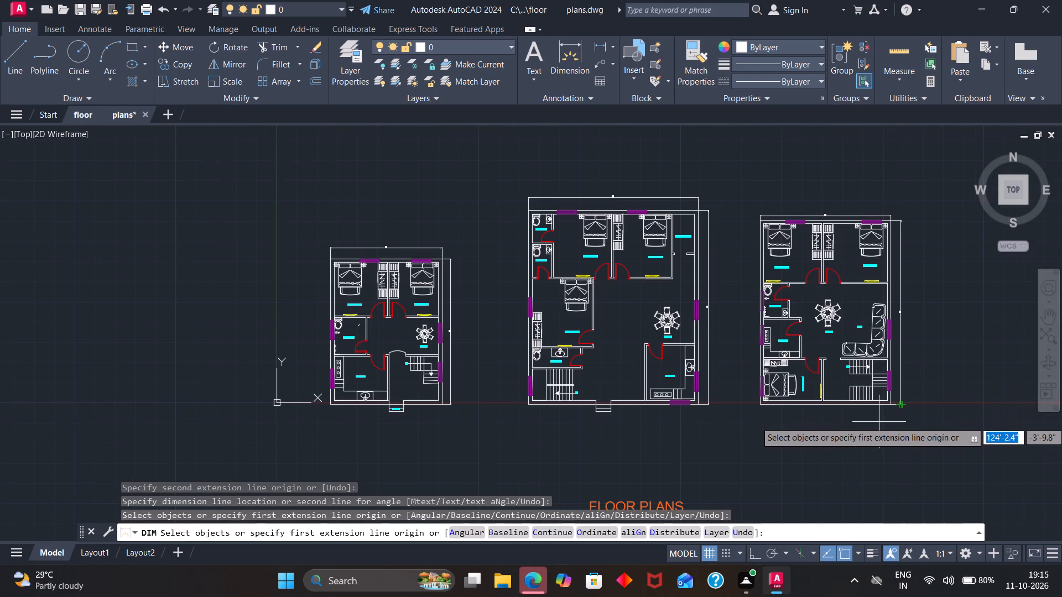
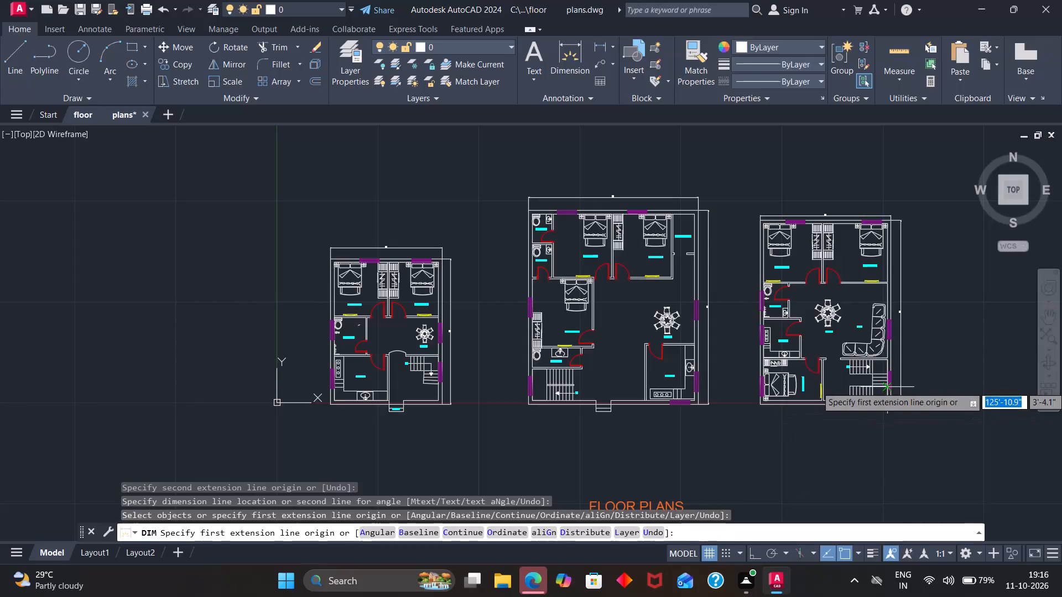
Examine the three dimensioned floor plans and the title beneath them, and end the active dimension command.
scroll(889, 385, down, 1)
scroll(872, 339, up, 2)
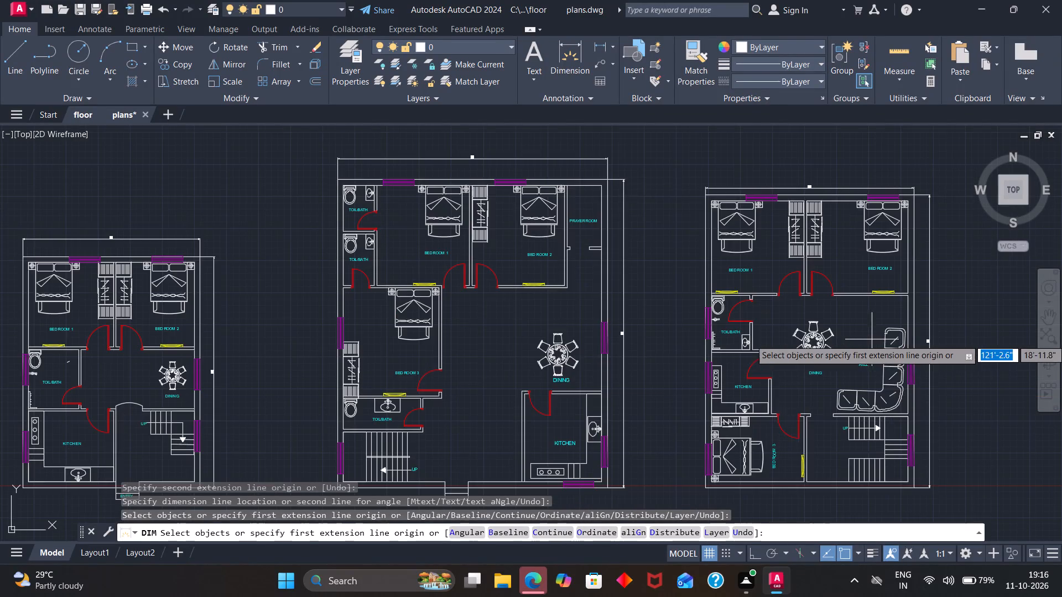
scroll(865, 350, up, 1)
scroll(867, 376, down, 2)
scroll(865, 379, up, 4)
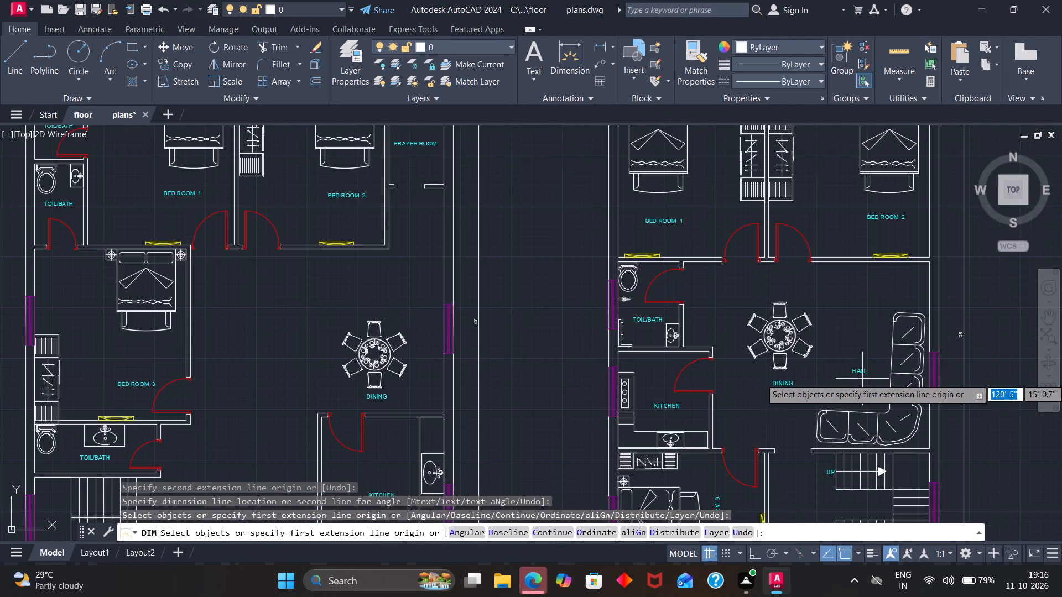
scroll(862, 379, up, 1)
scroll(853, 365, down, 5)
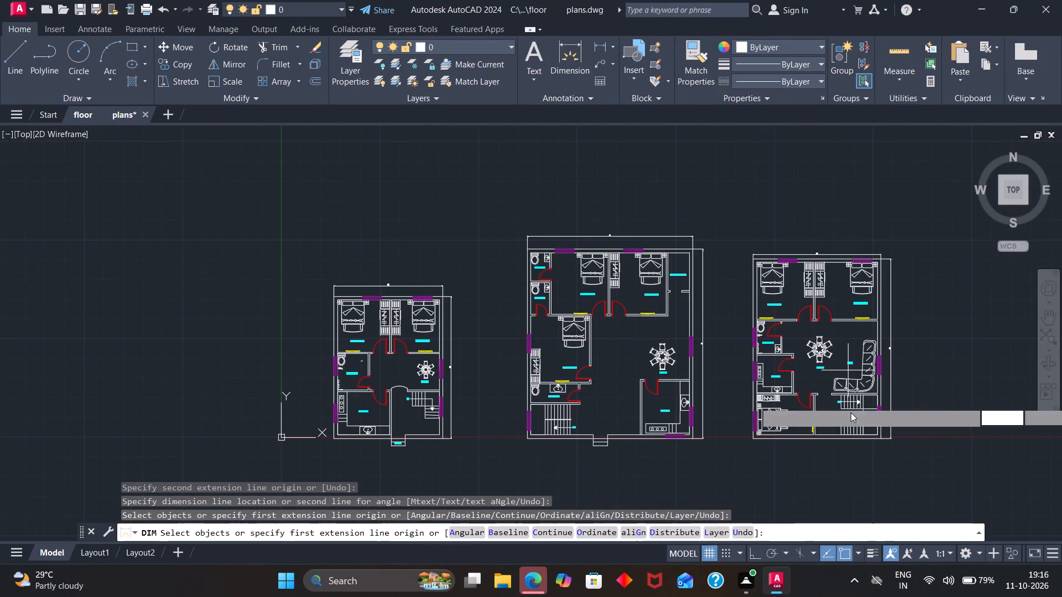
scroll(860, 402, up, 4)
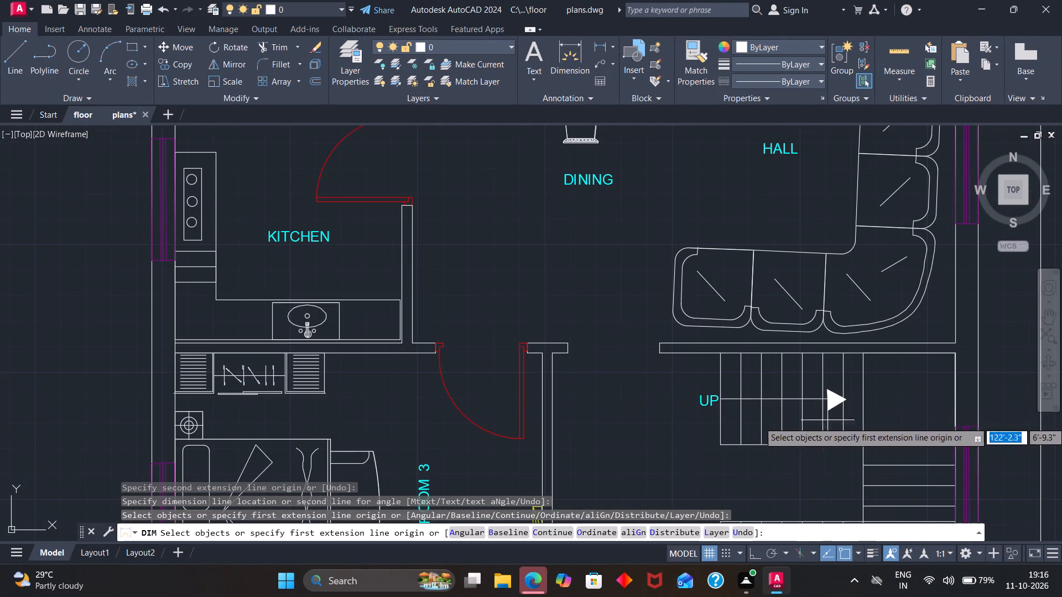
scroll(821, 418, down, 6)
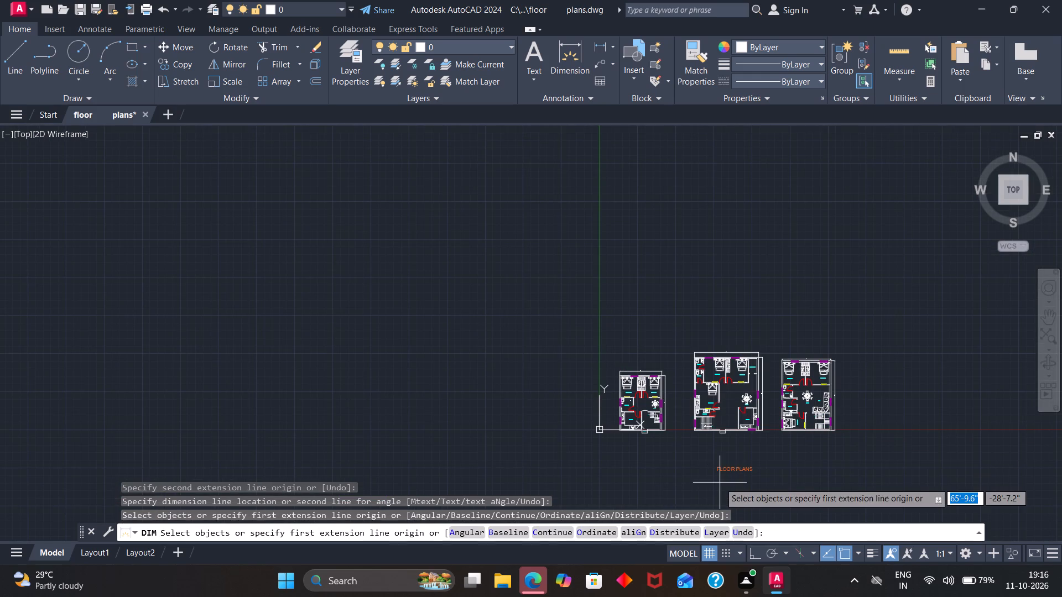
scroll(721, 479, up, 3)
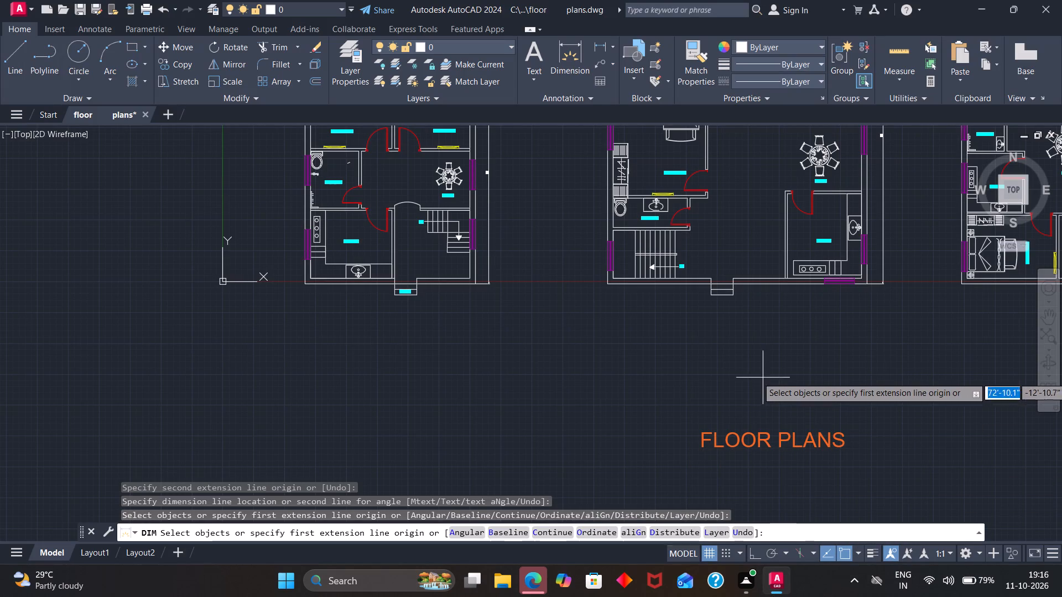
scroll(765, 375, down, 2)
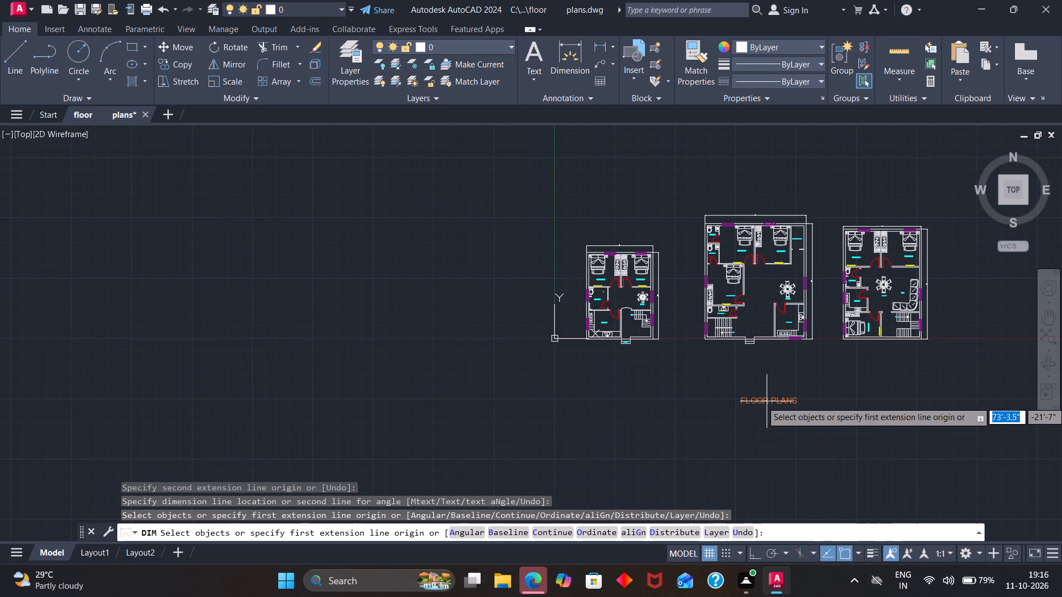
click(767, 401)
key(Escape)
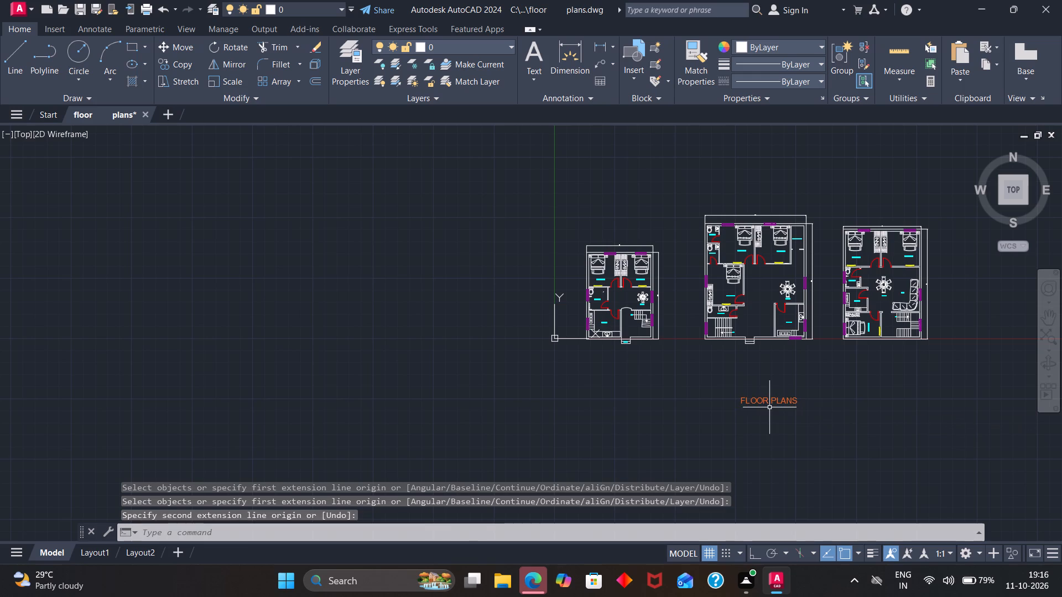
Move the FLOOR PLANS title slightly up and to the left so it sits centred beneath the middle plan.
click(767, 401)
key(m)
key(Return)
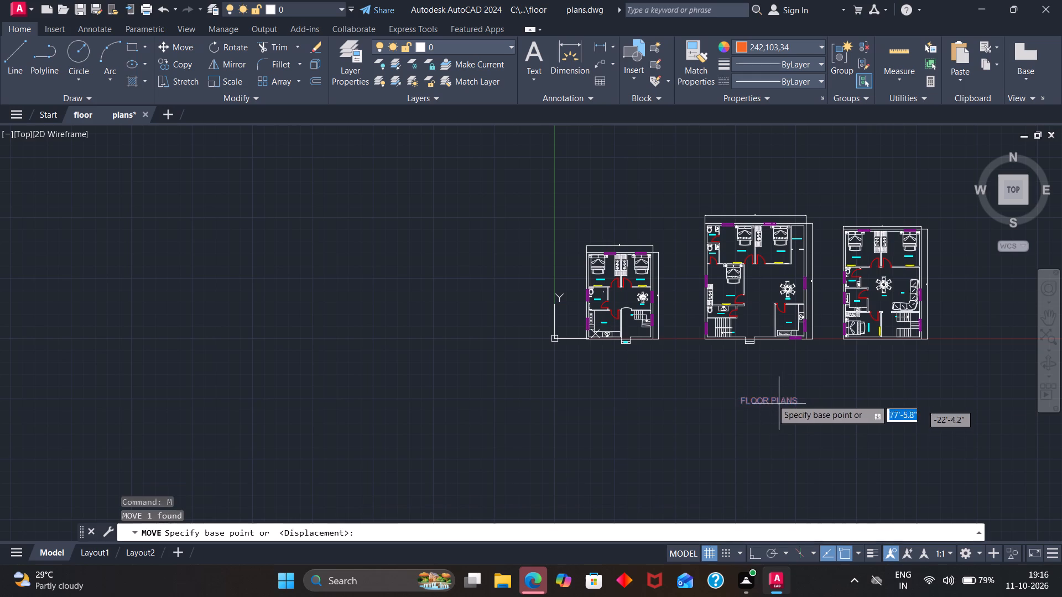
click(771, 396)
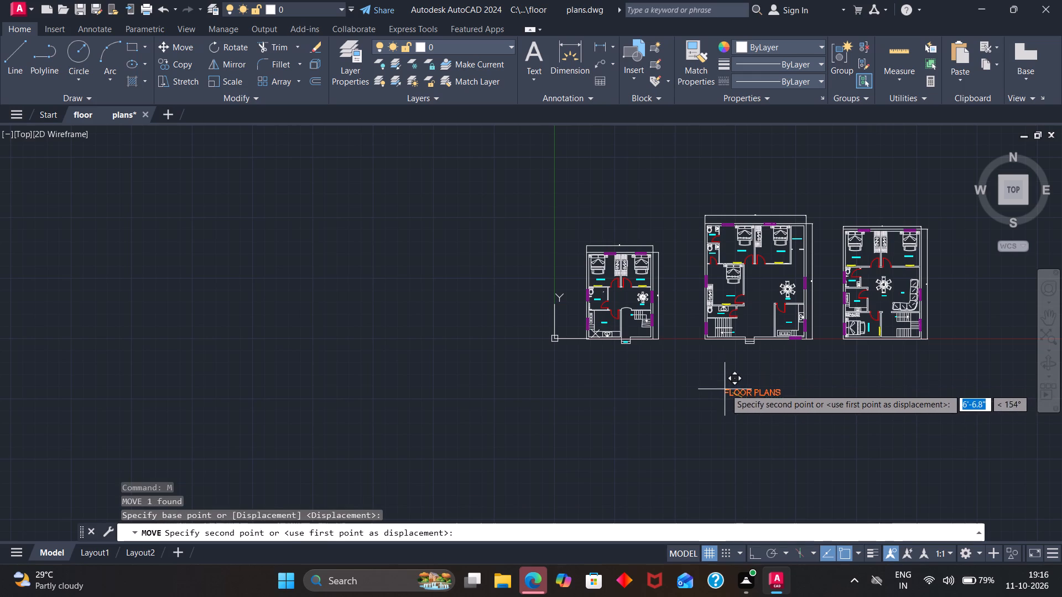
click(728, 385)
Set the FLOOR PLANS title's text height to 3' in its properties and deselect it.
click(742, 386)
right_click(742, 386)
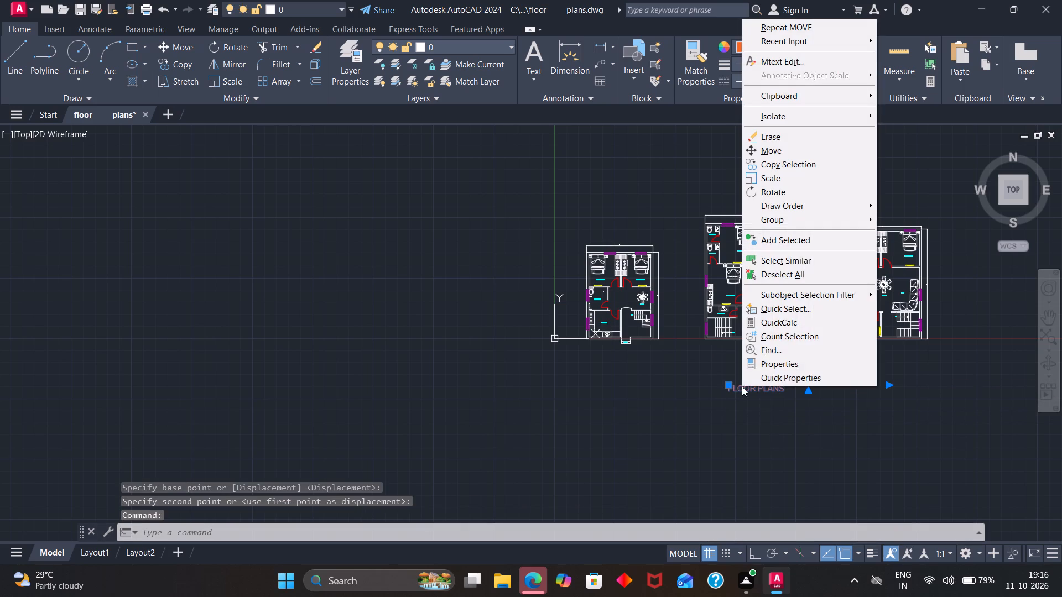
click(778, 360)
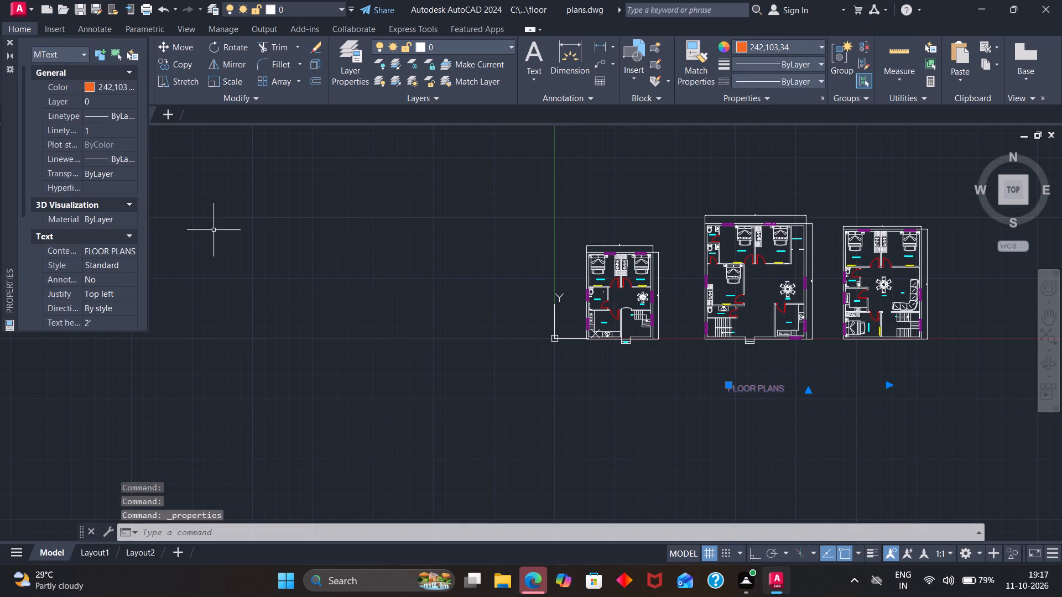
click(97, 321)
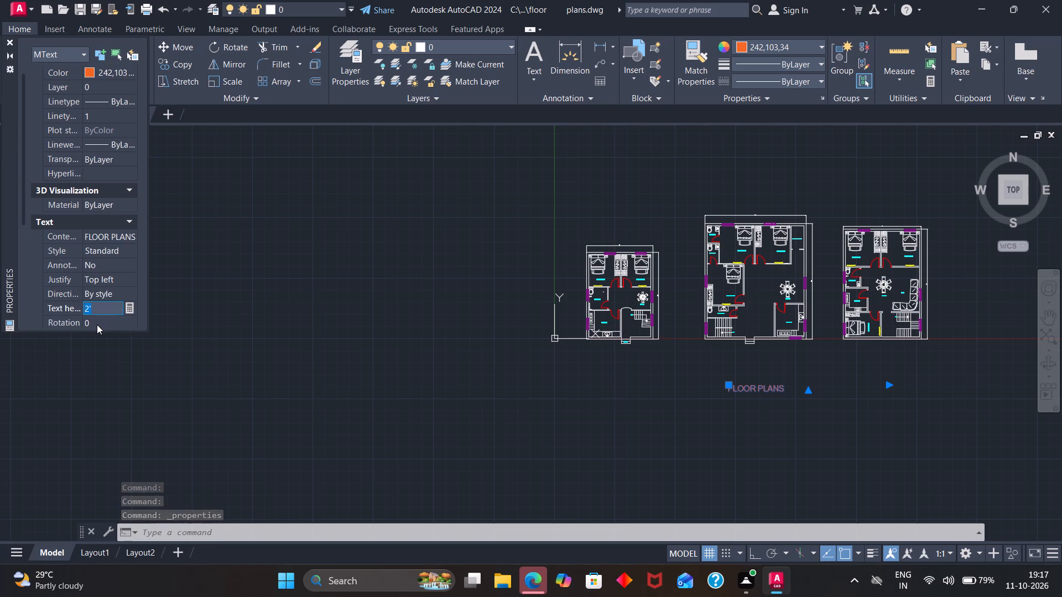
key(3)
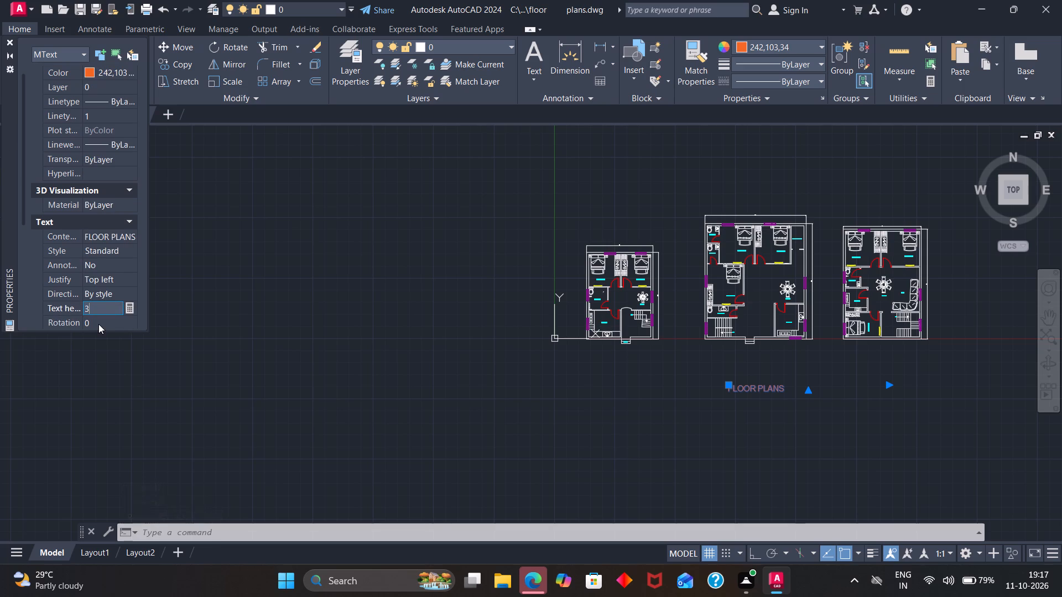
key(apostrophe)
key(Return)
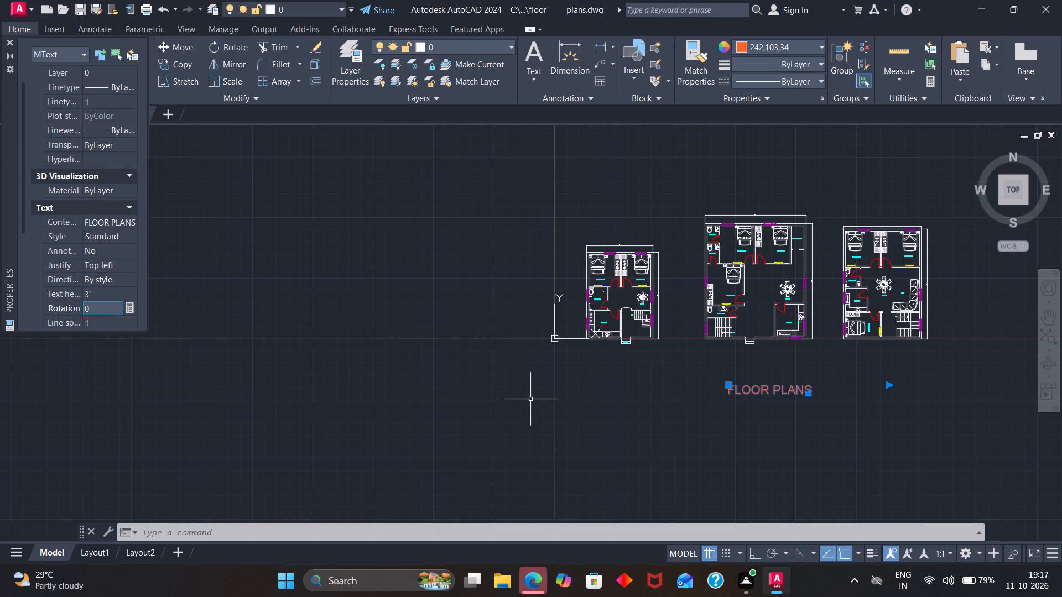
key(Escape)
key(Escape)
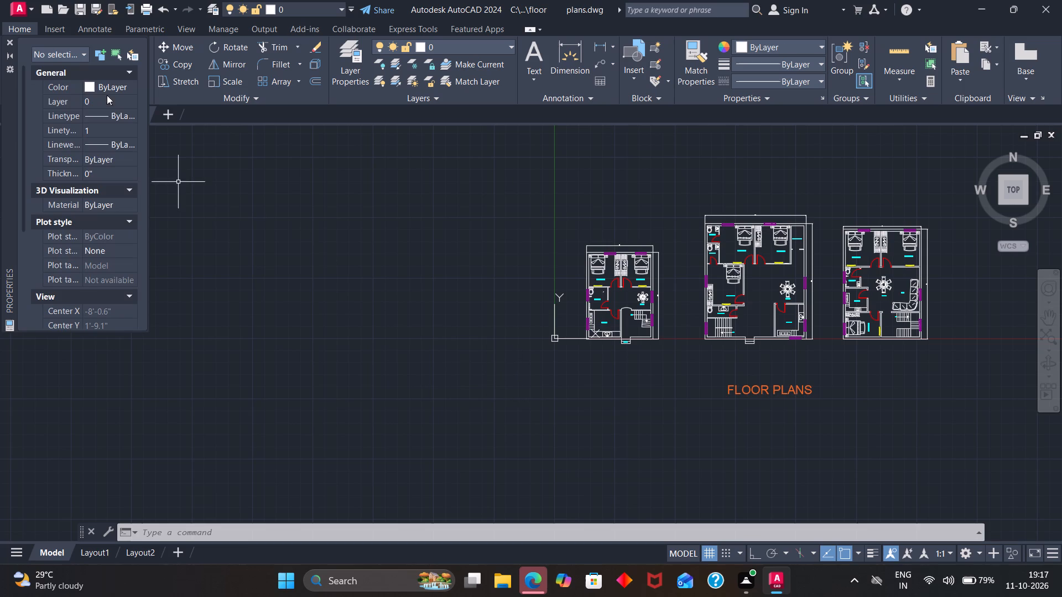
Save the drawing as floor plans.dwg in Documents in AutoCAD 2018 format, replacing the existing file.
click(30, 7)
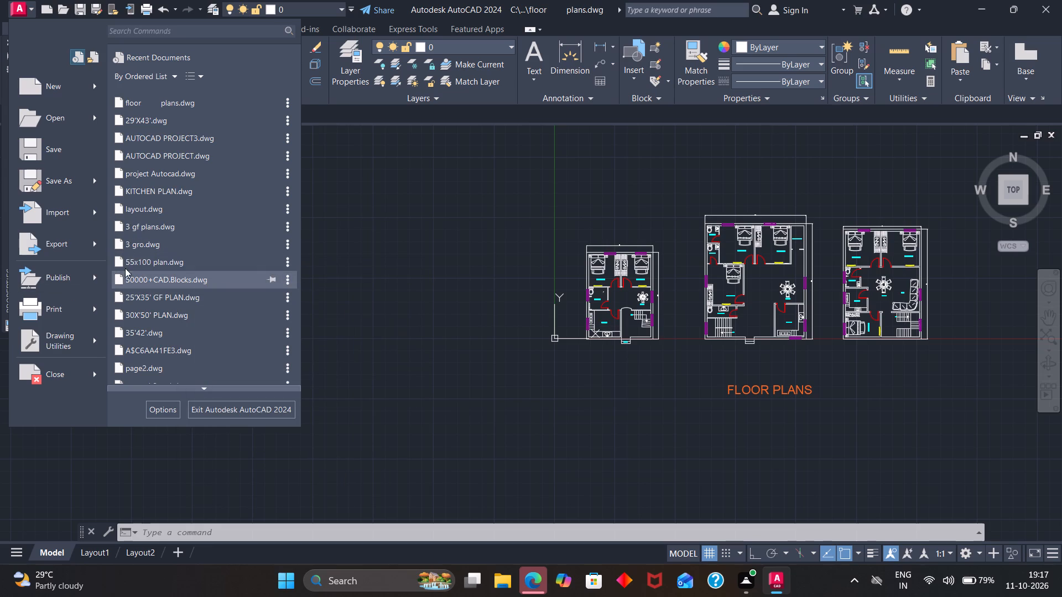
click(64, 181)
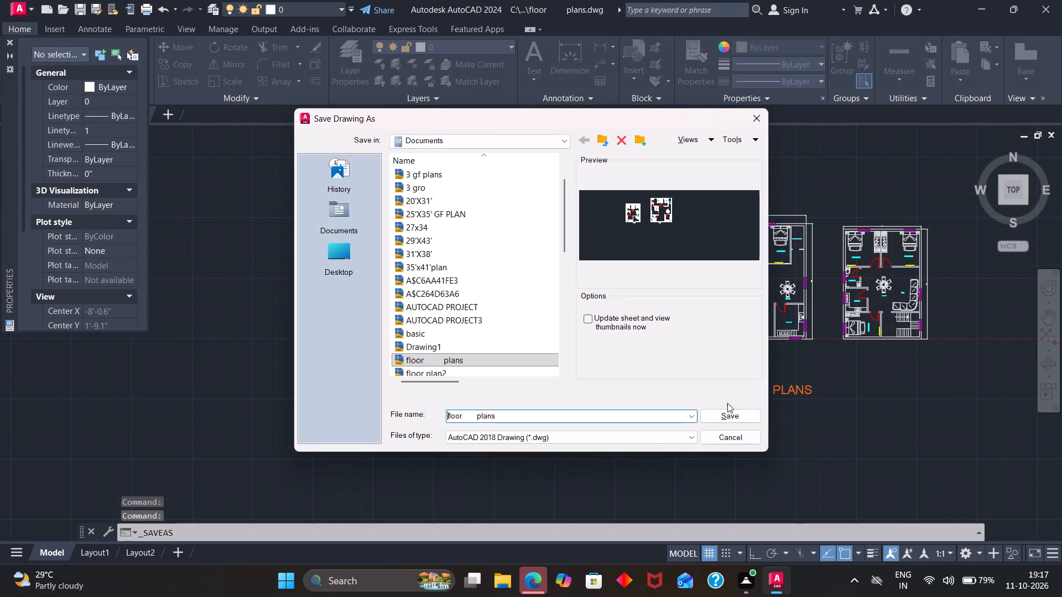
click(751, 422)
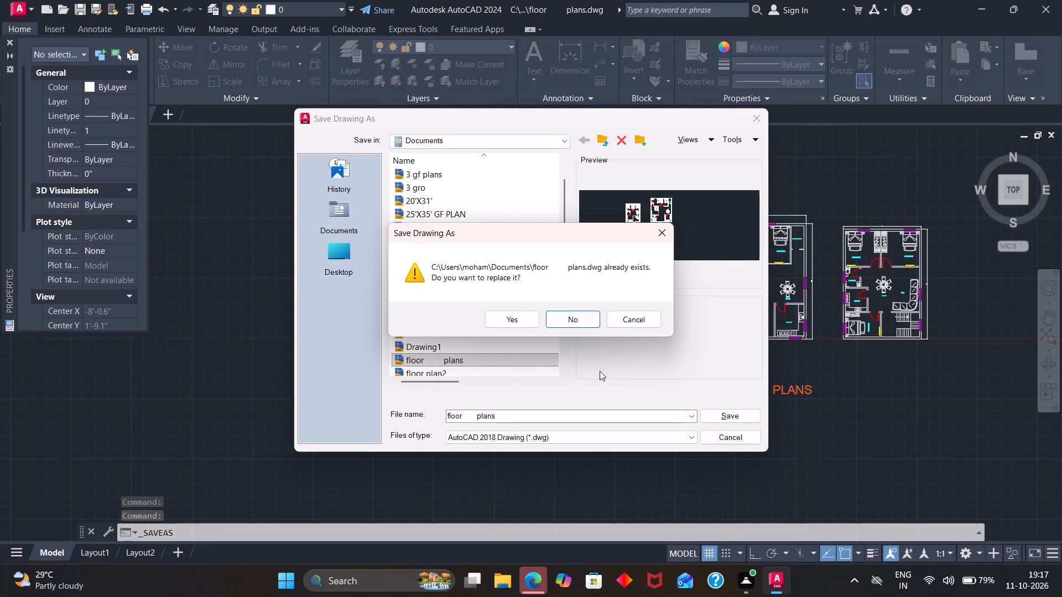
click(517, 312)
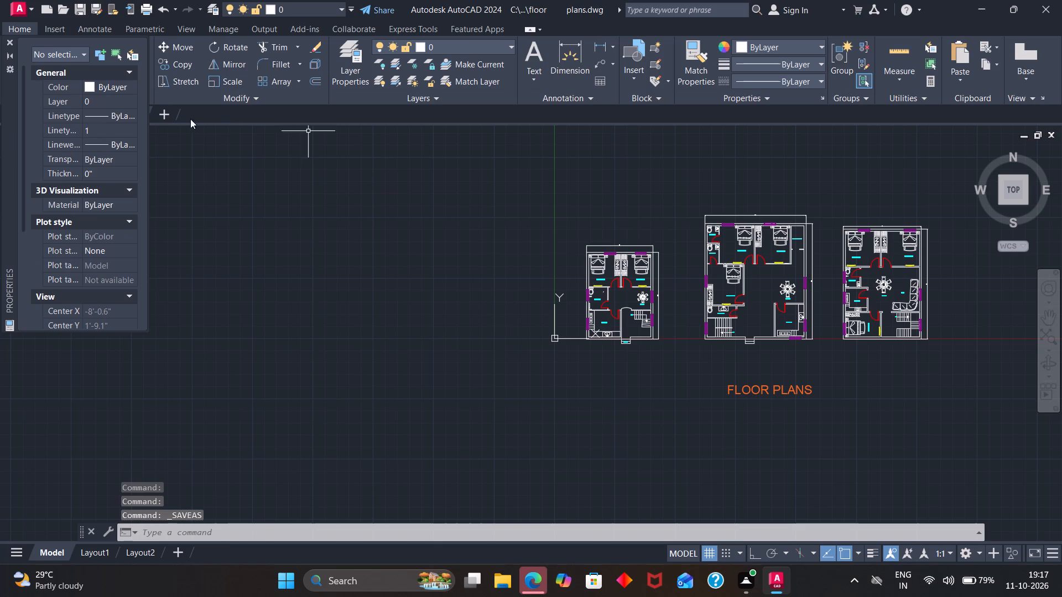
Export the drawing's current display as floor plans.pdf to Documents using the AutoCAD PDF (General Documentation) preset.
click(27, 6)
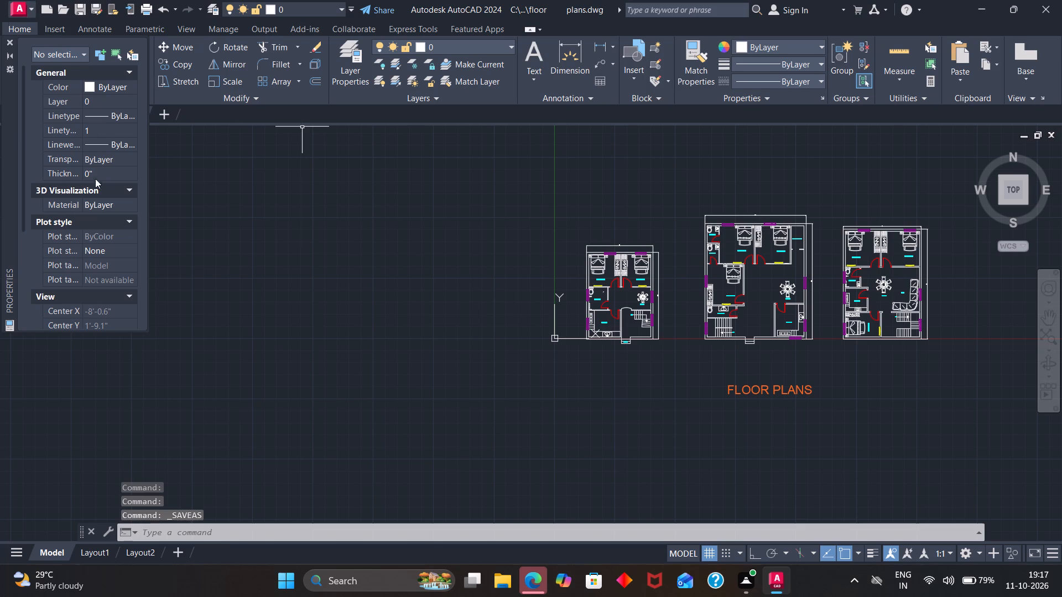
click(58, 254)
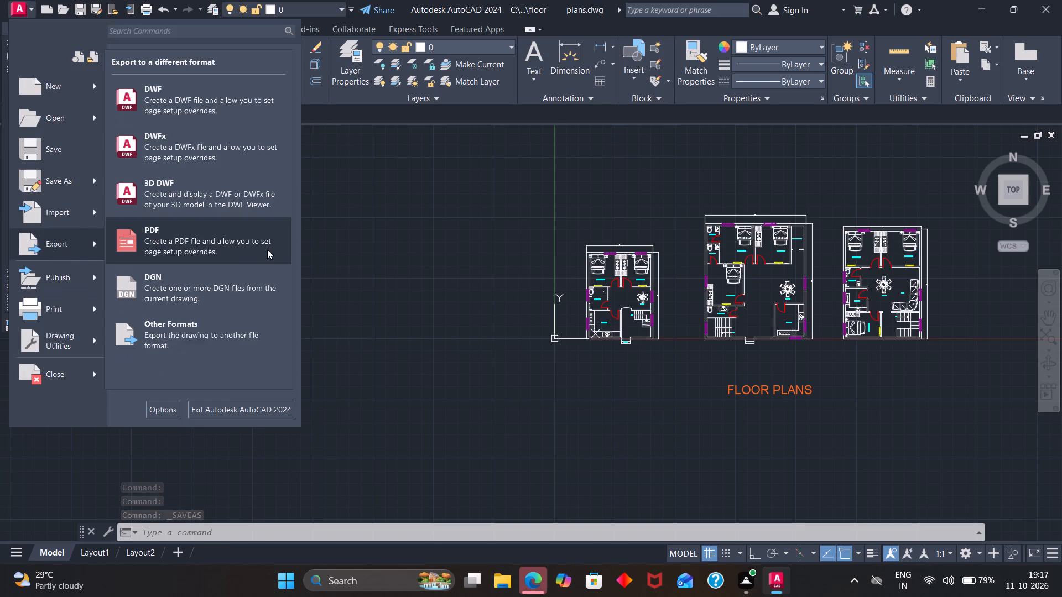
click(209, 221)
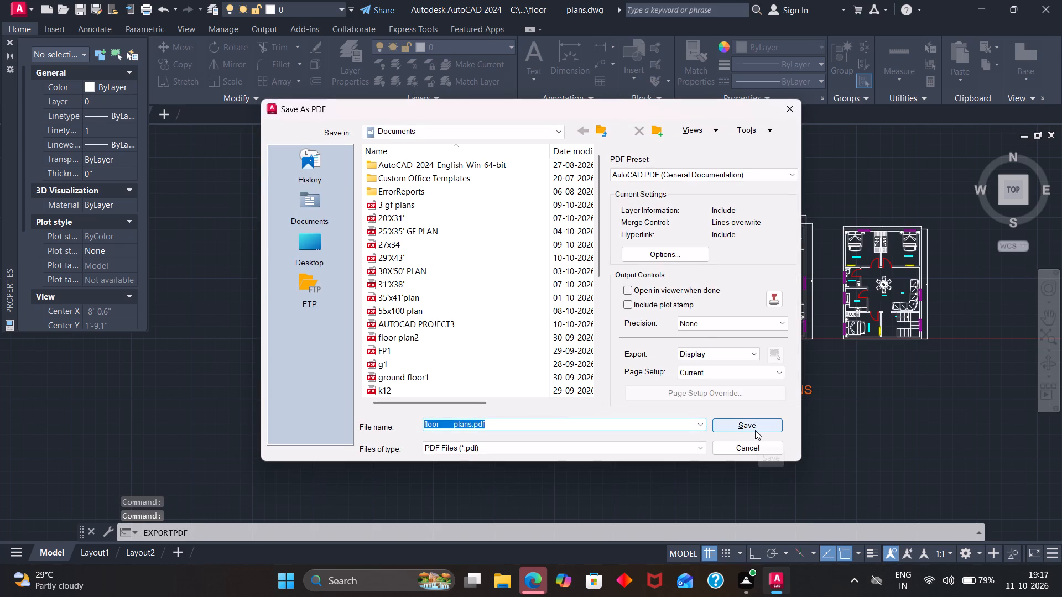
click(755, 430)
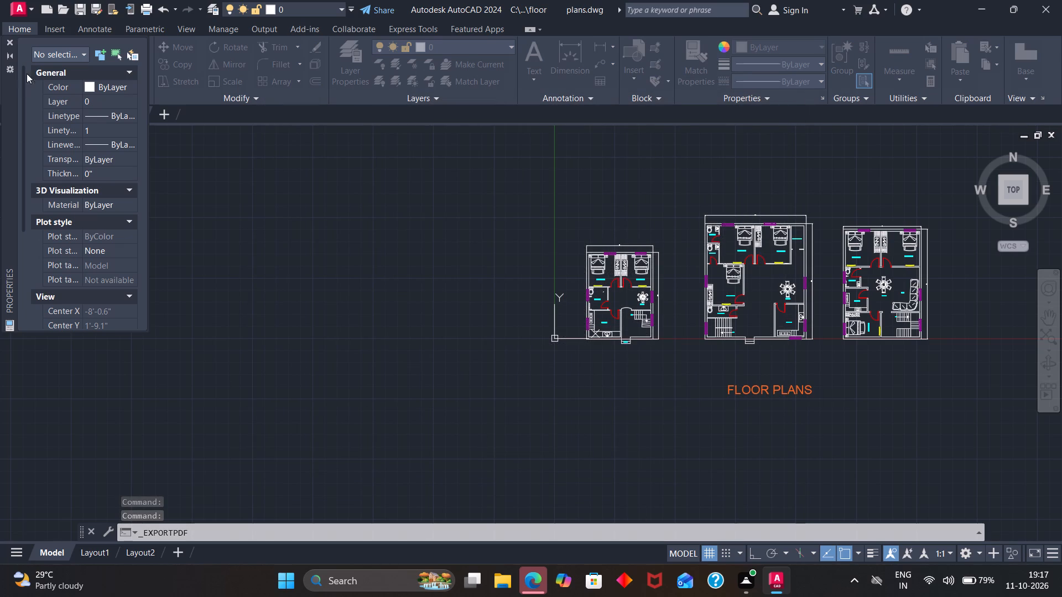
Export the drawing through other formats as a Block (*.dwg) named floor plans in Documents, replacing the existing file.
click(27, 6)
click(30, 9)
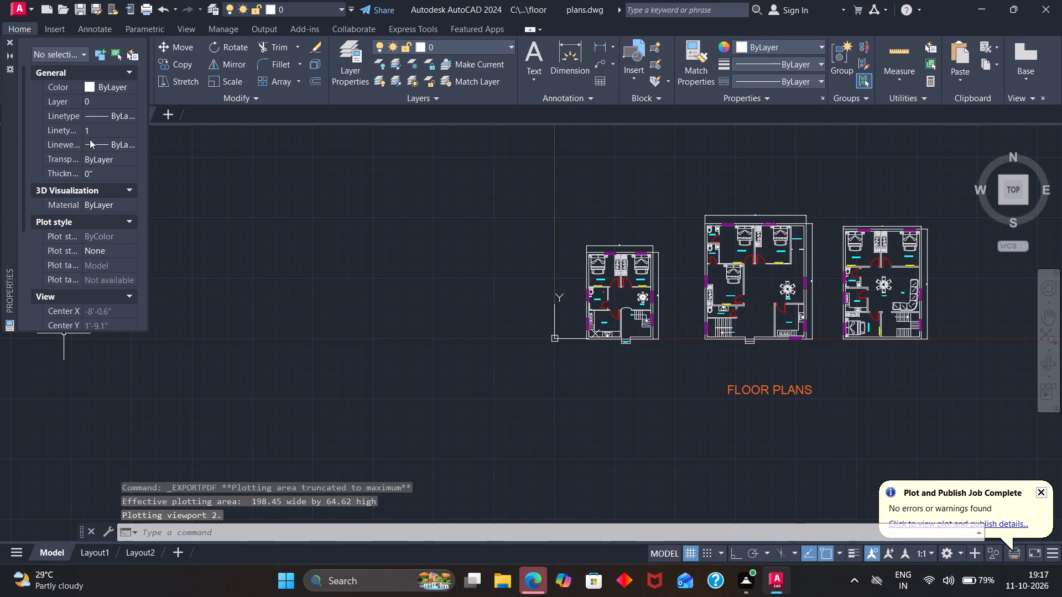
click(30, 11)
click(64, 247)
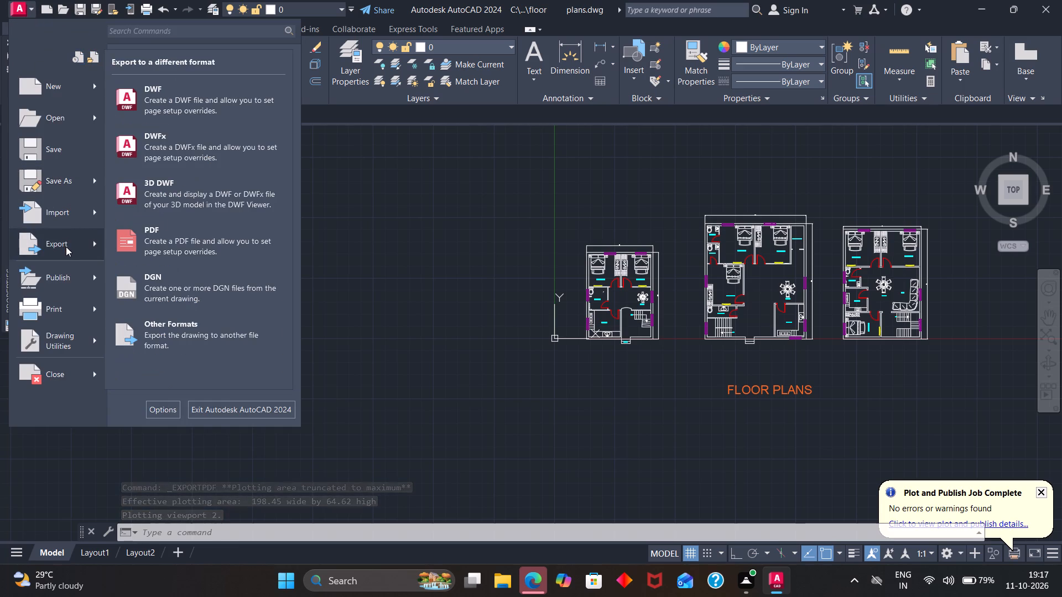
click(151, 331)
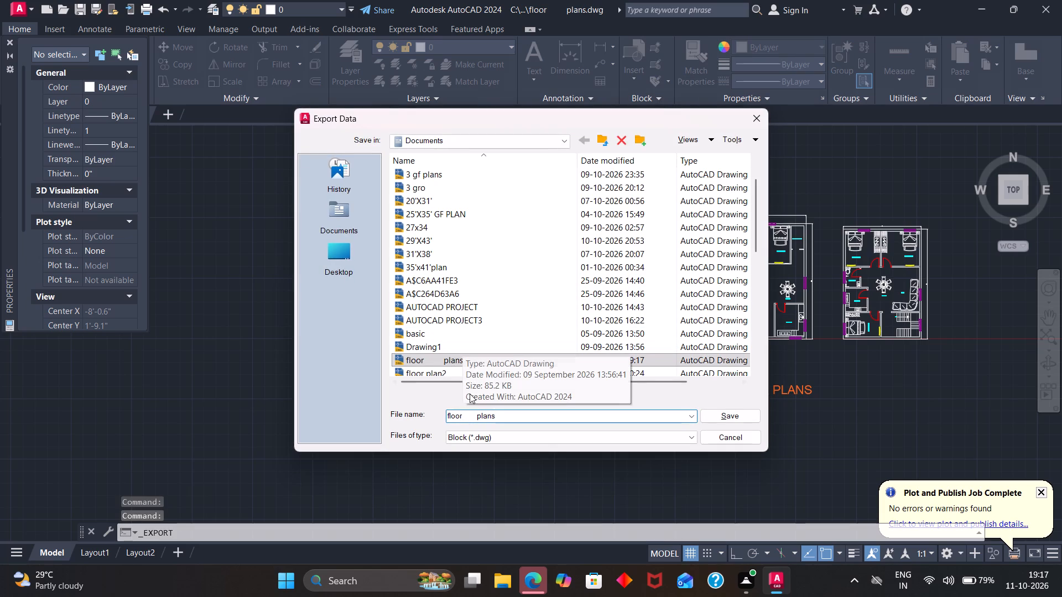
click(709, 417)
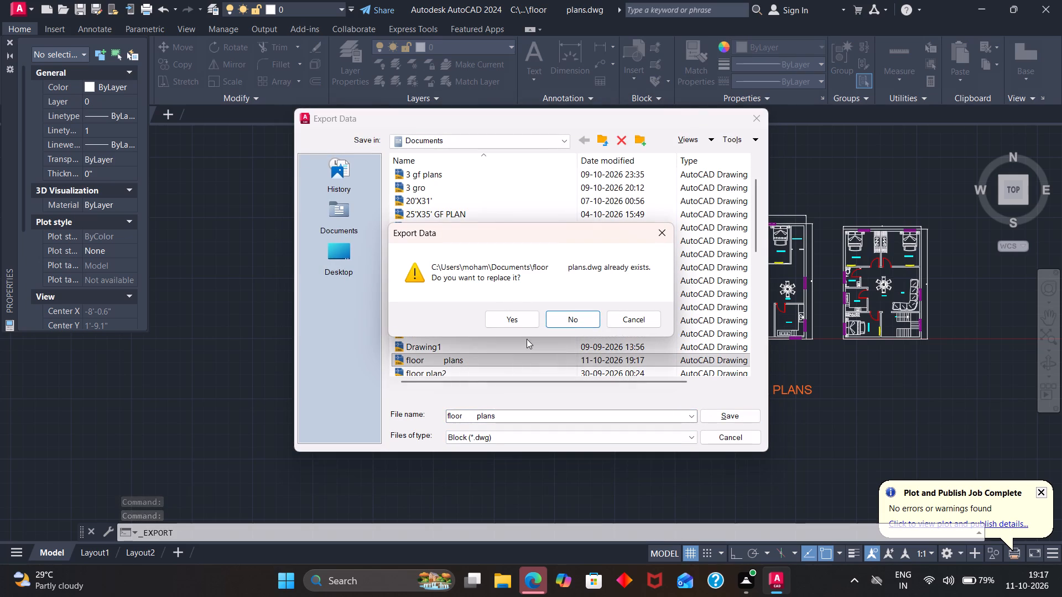
click(499, 320)
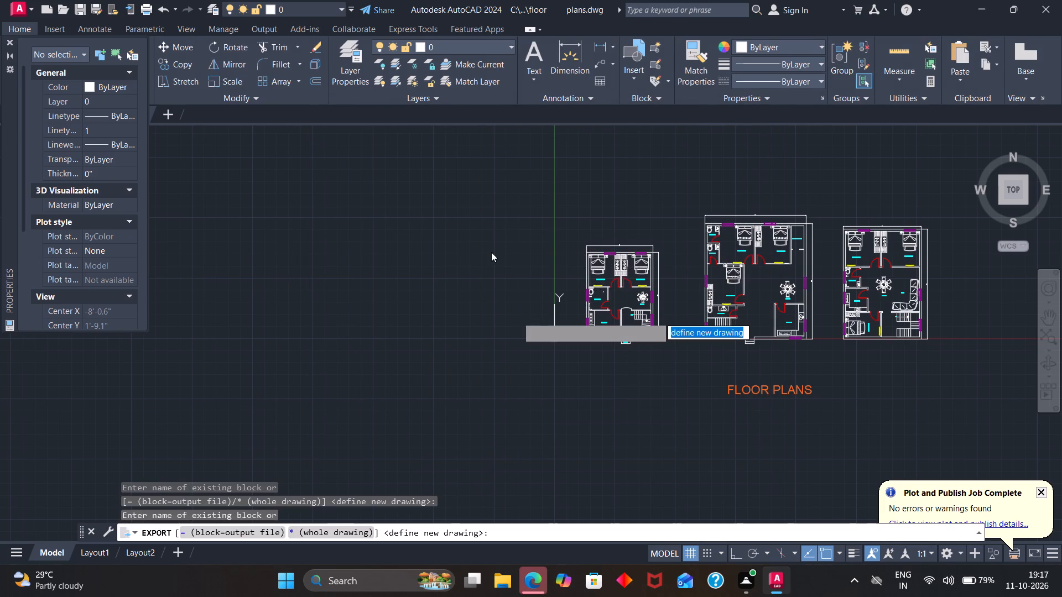